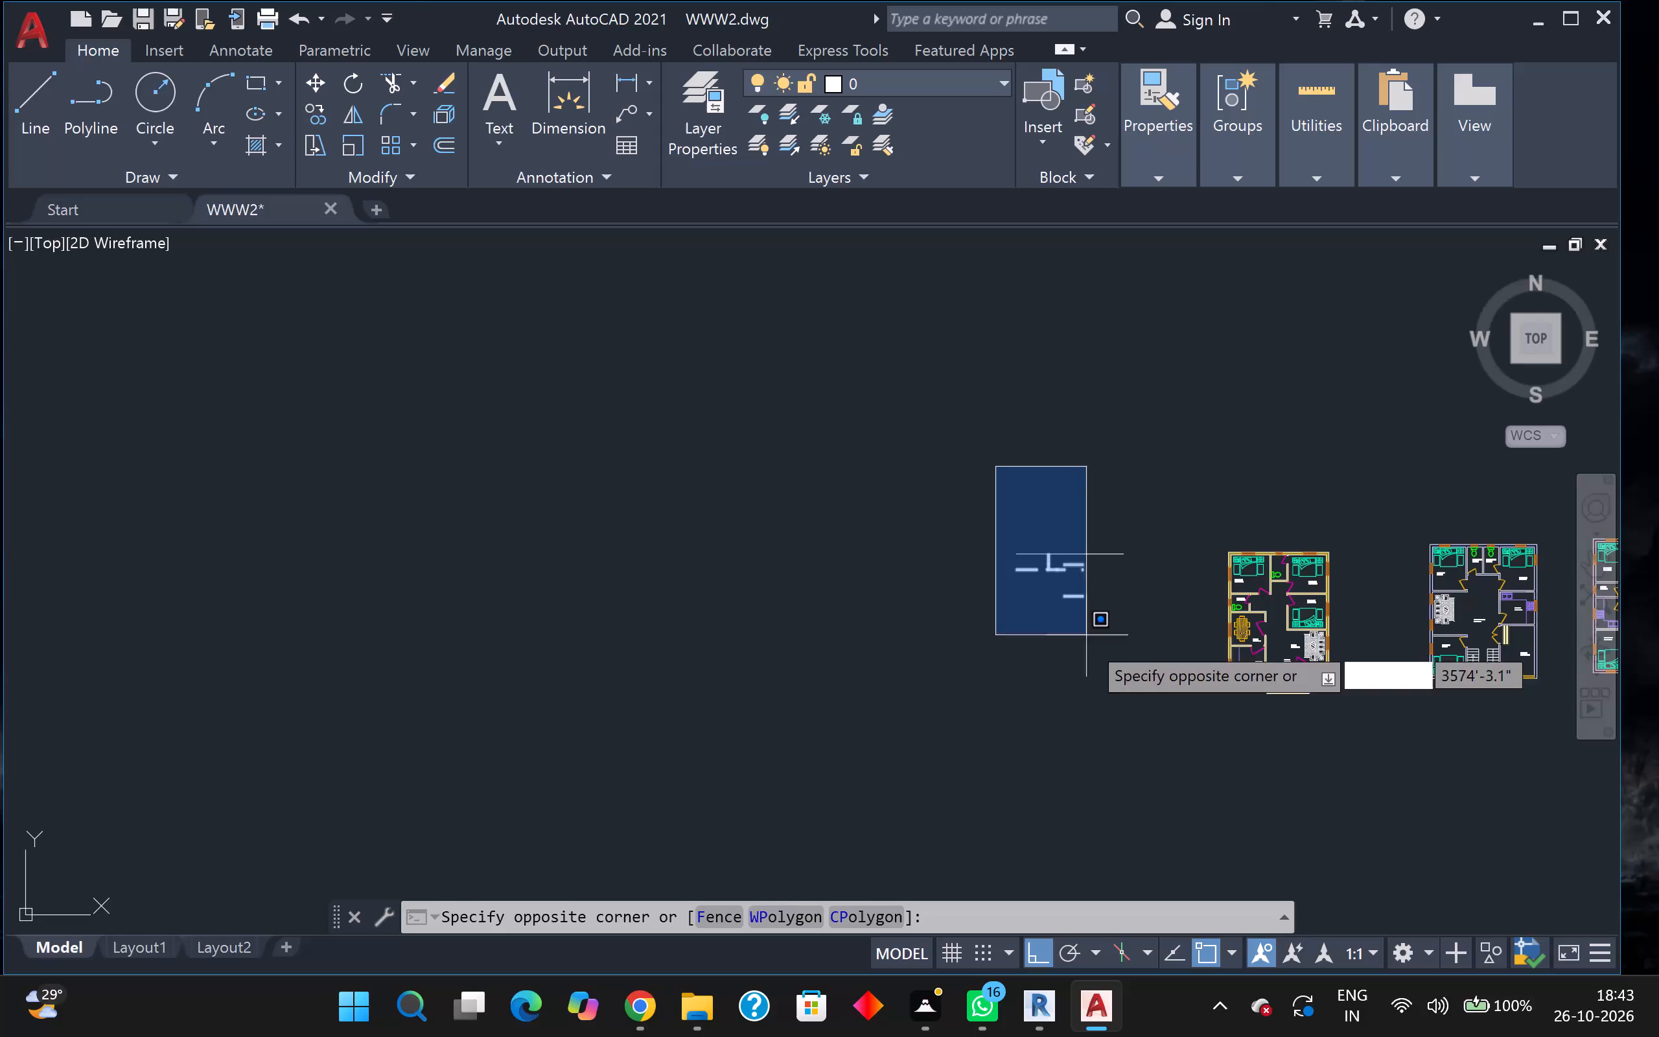
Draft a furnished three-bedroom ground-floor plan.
Delete the leftover line fragments in the empty area beside the floor plans.
left_click(1139, 636)
key("Delete")
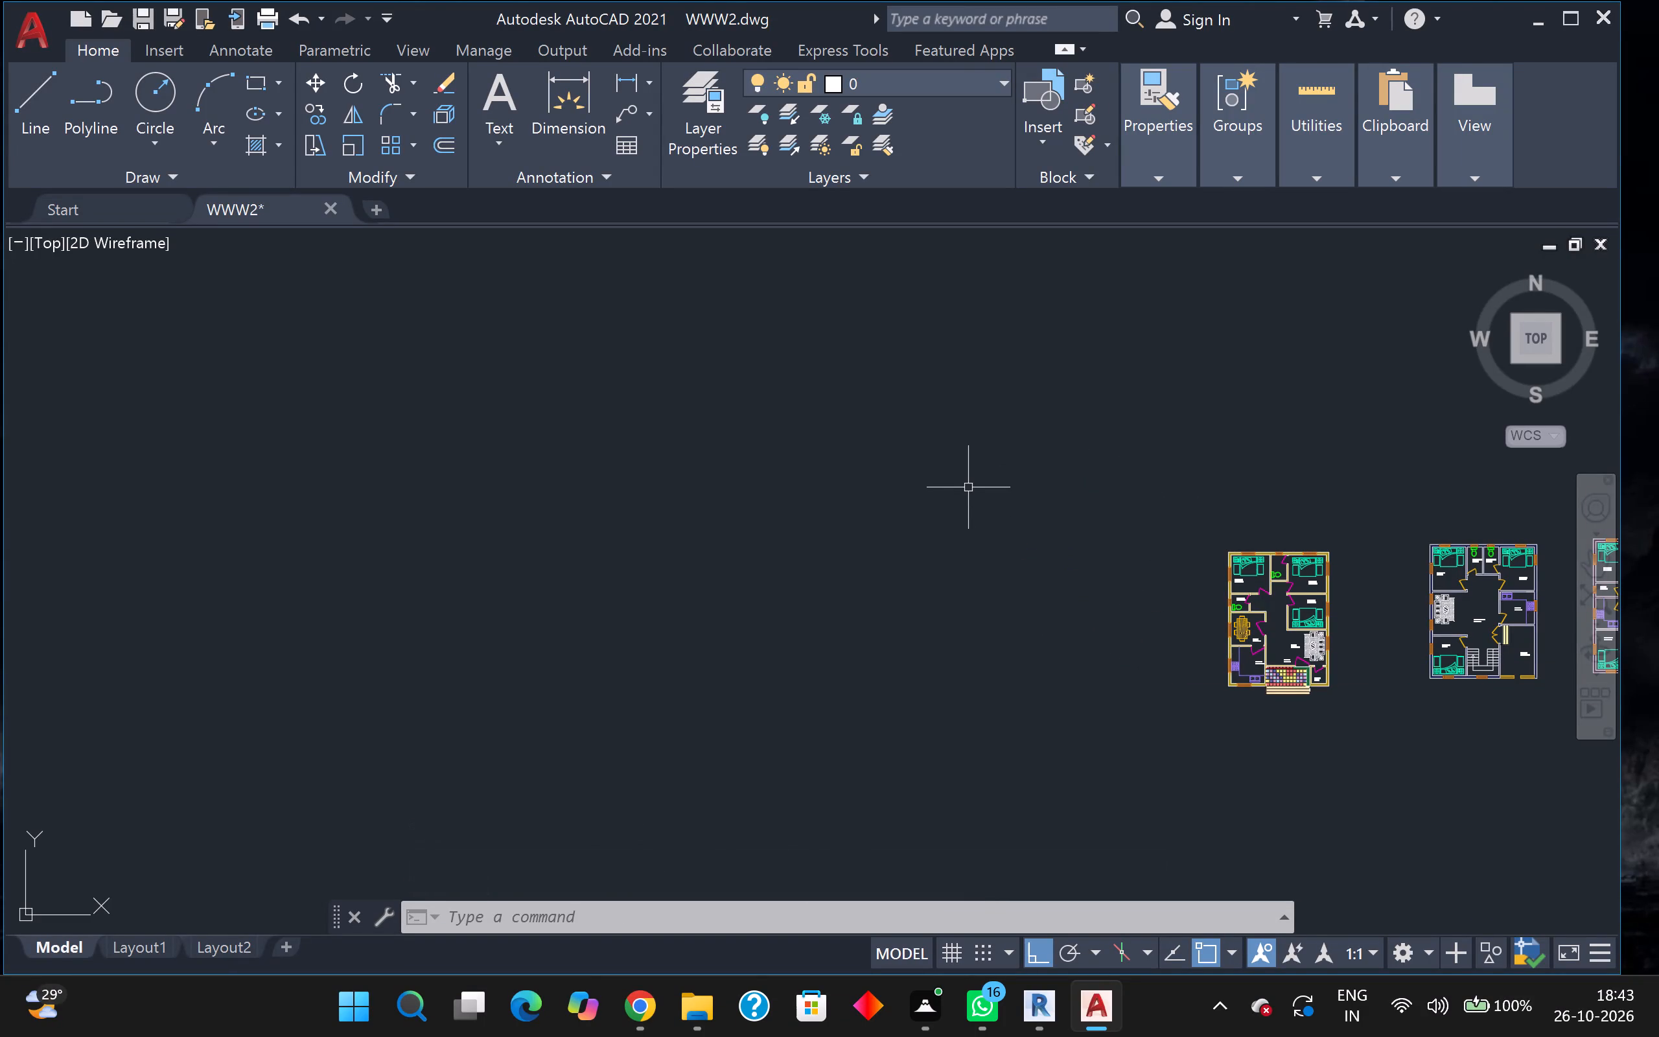
Draw a rectangle 33'-8" long and 51'-1.5" wide in the empty space beside the first floor plan.
type("re")
key("c")
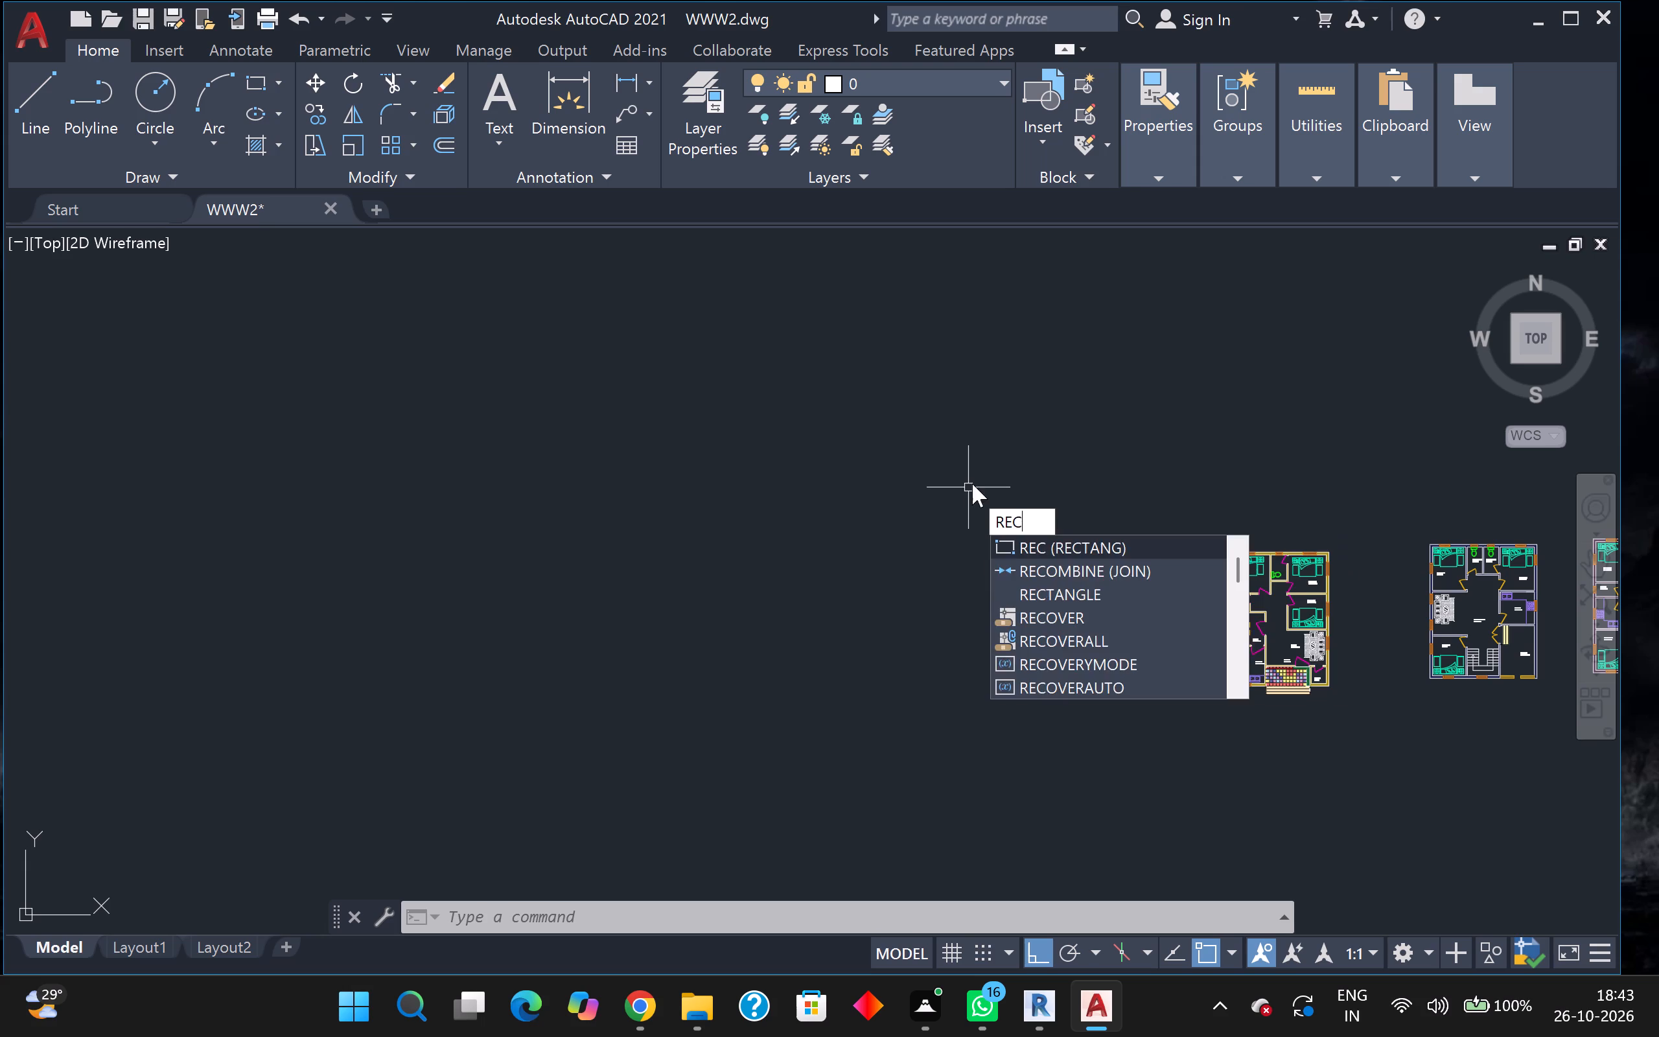
key("Return")
scroll(986, 537, "down", 2)
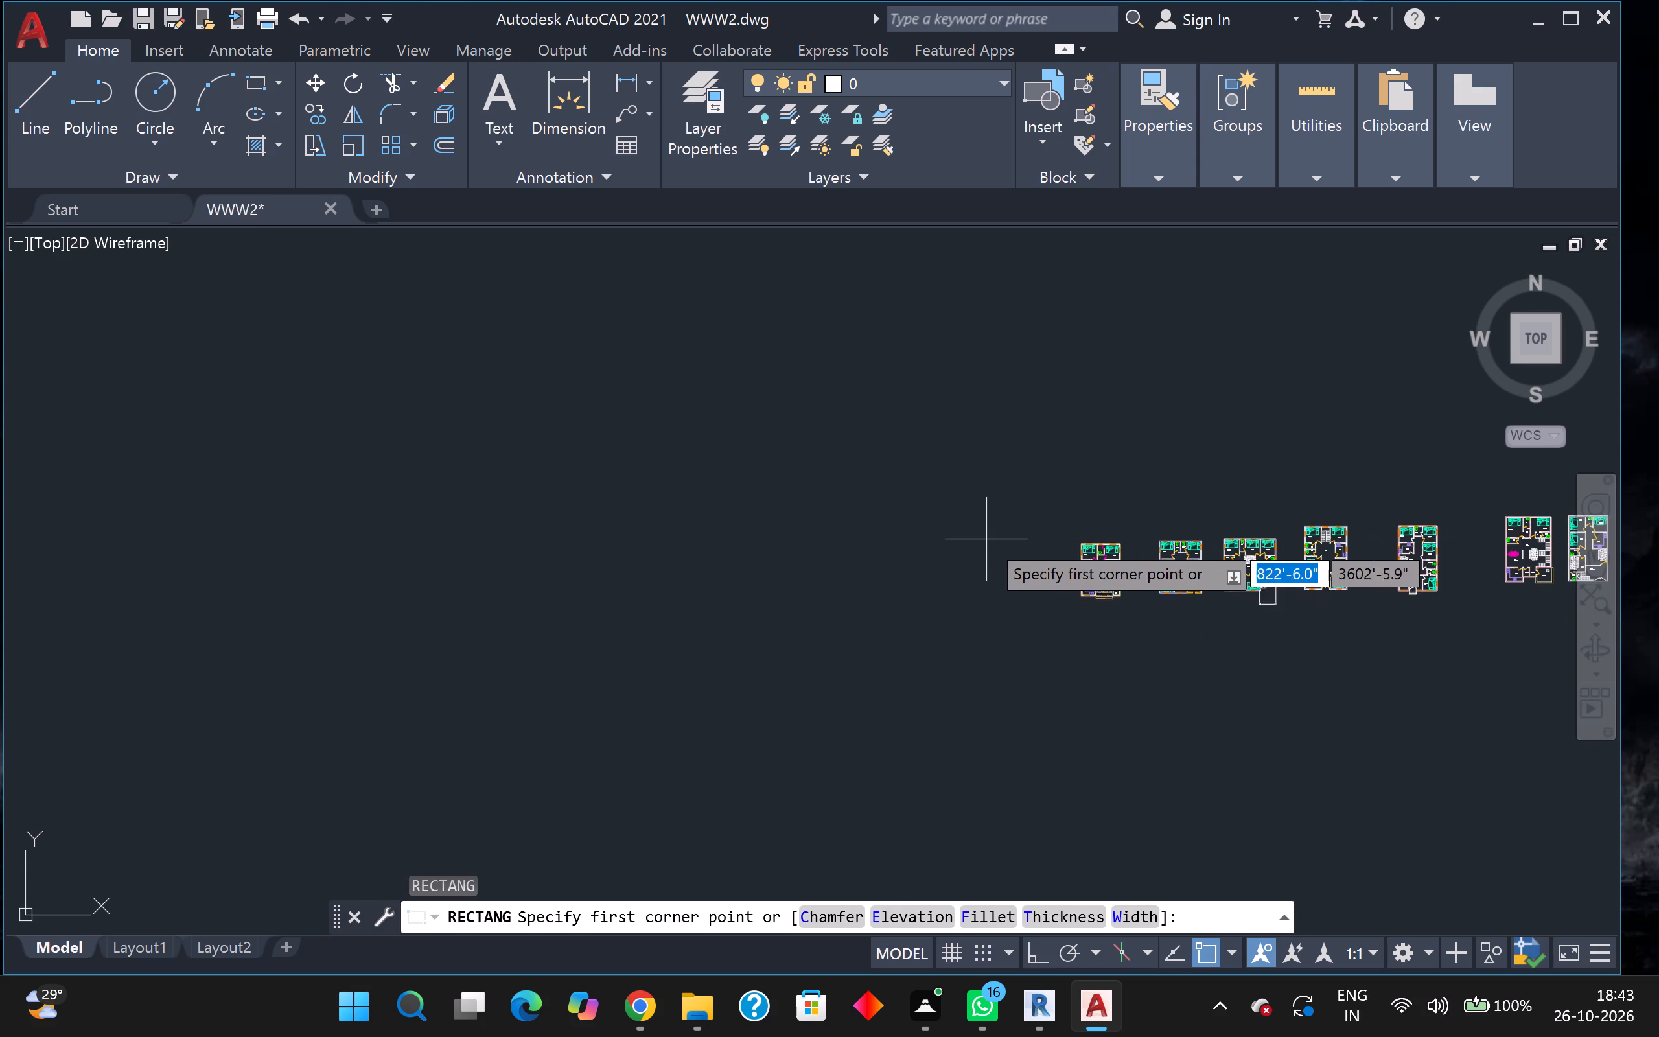
scroll(986, 578, "up", 2)
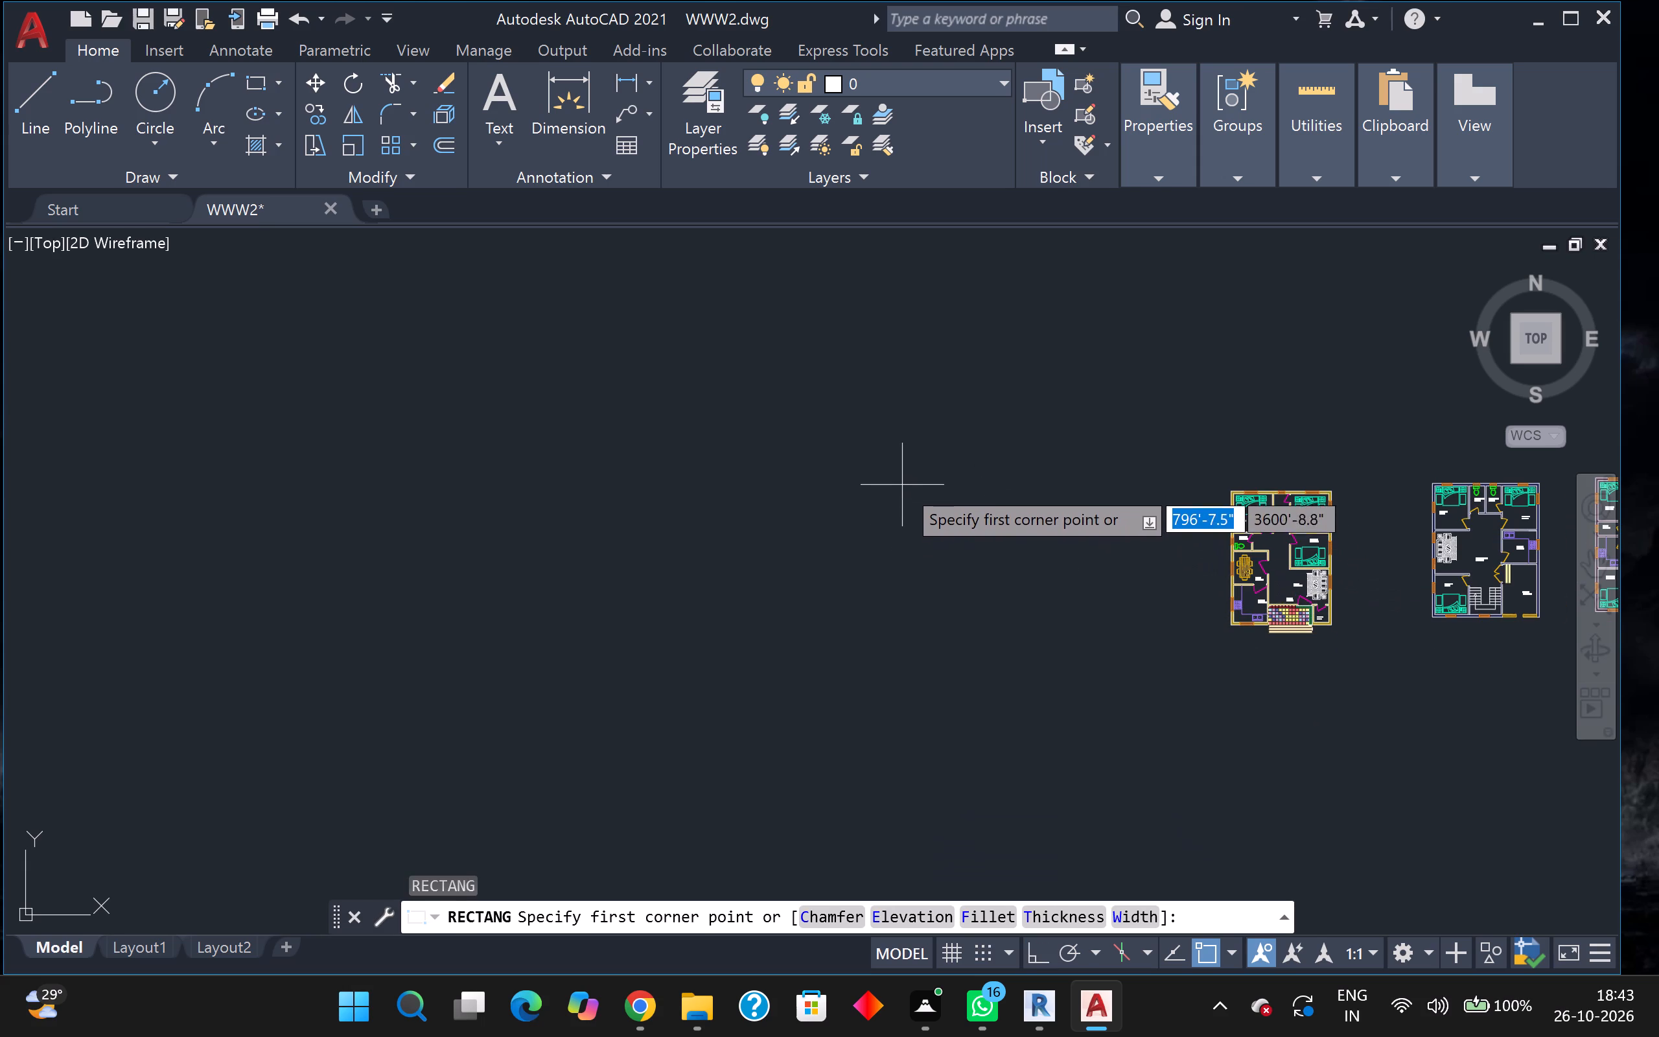
left_click(902, 484)
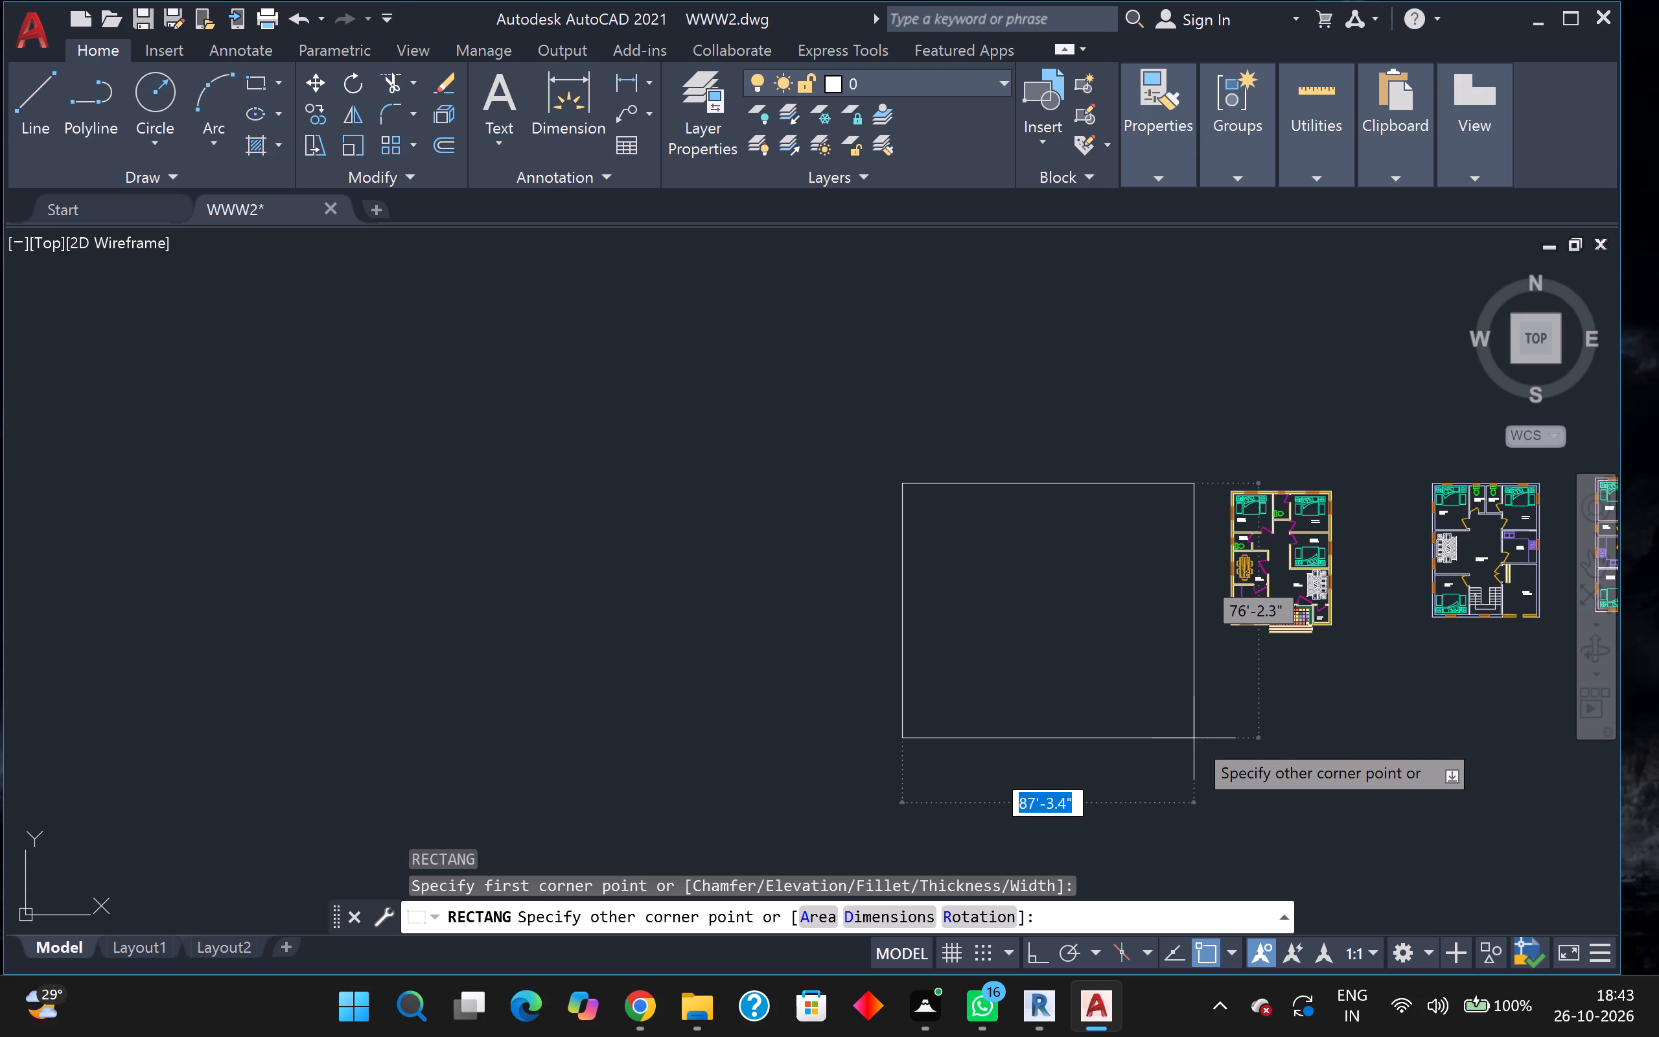
key("d")
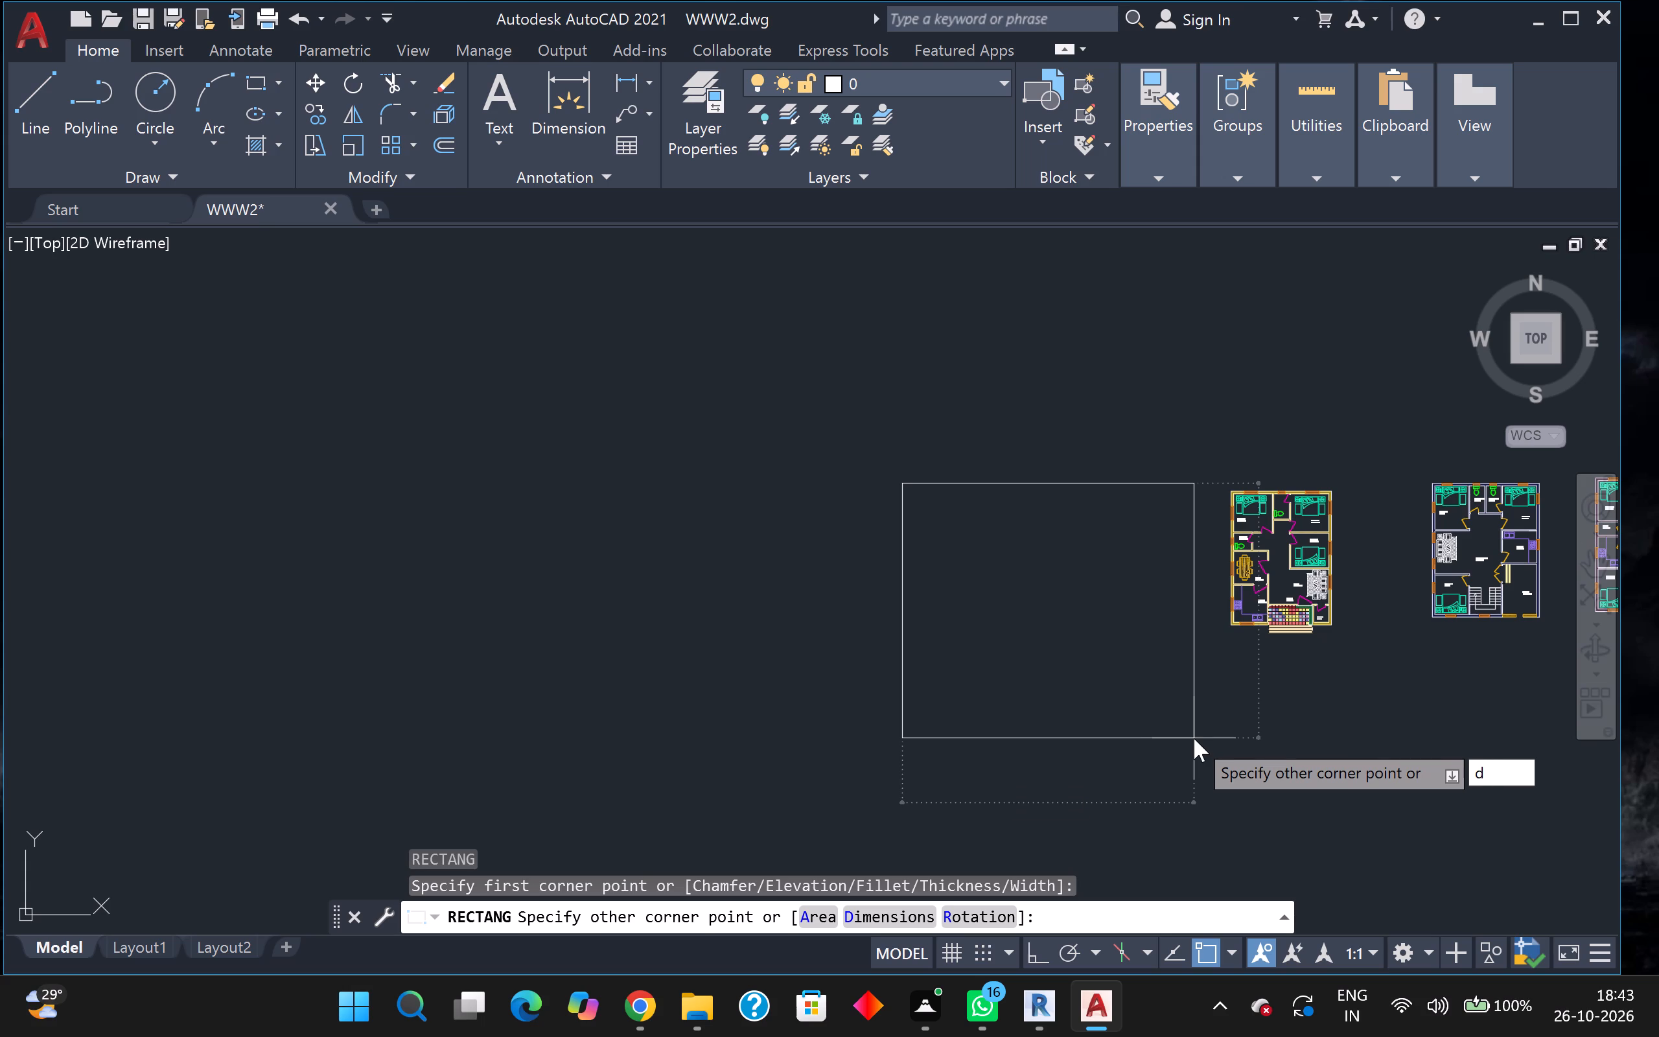
key("Return")
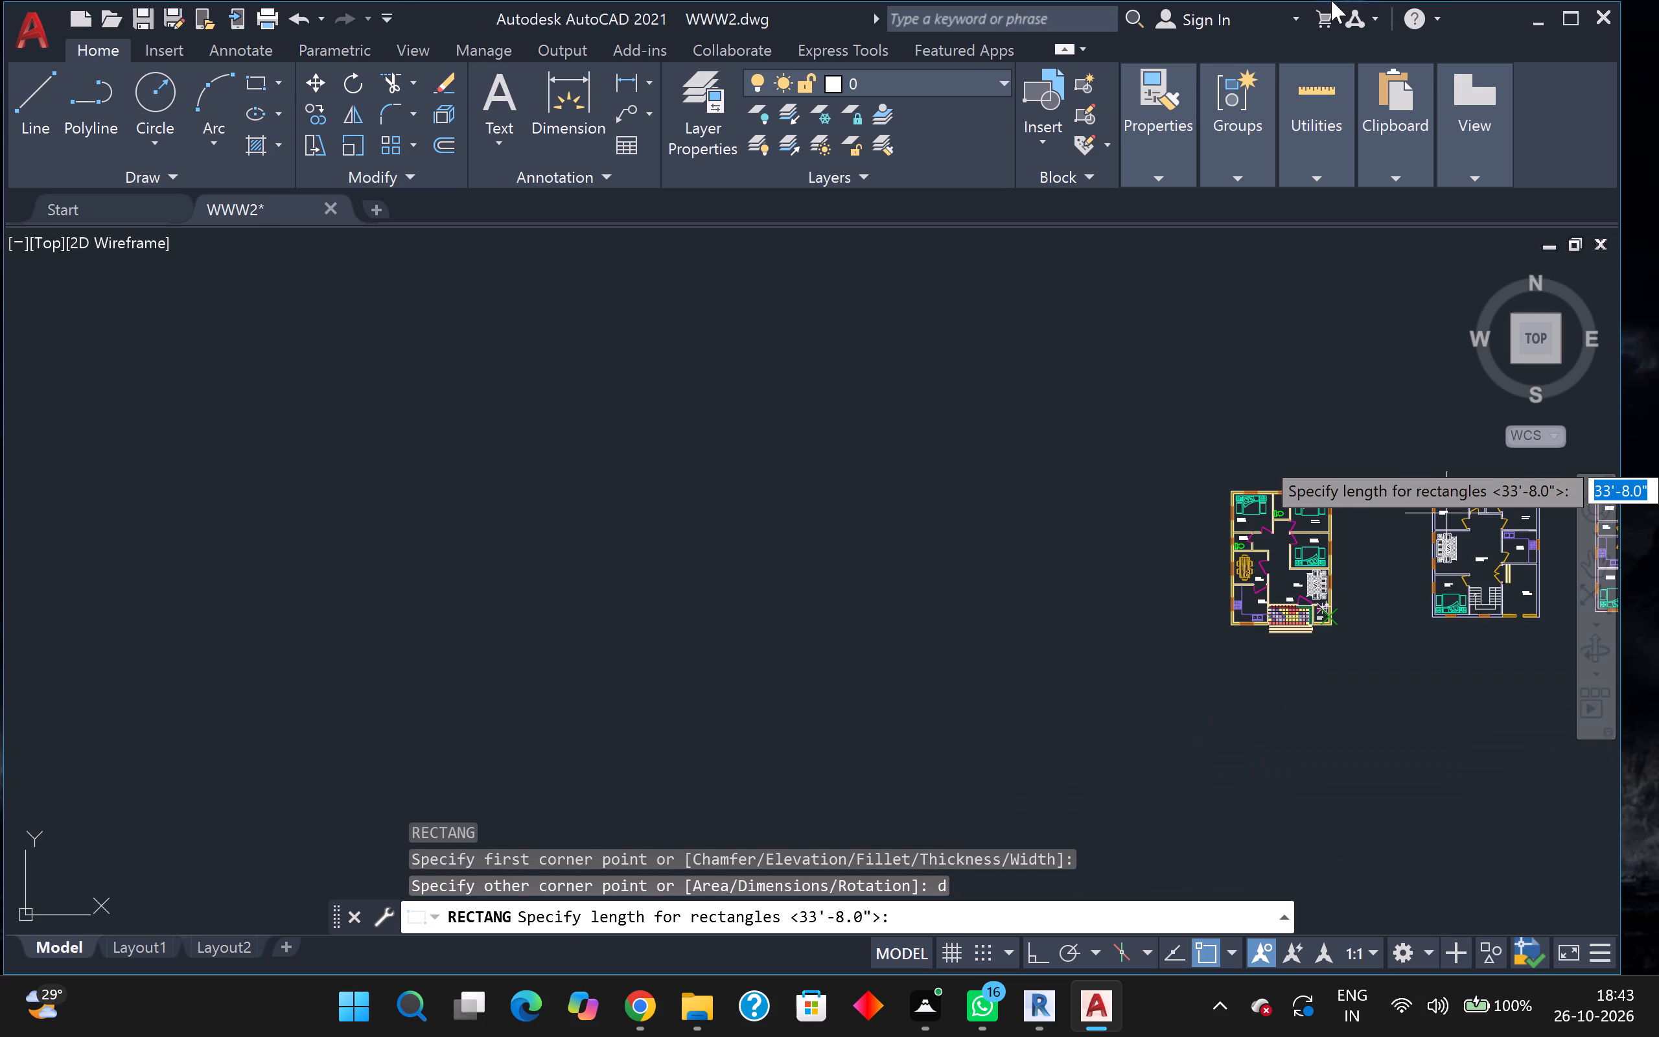
key("Return")
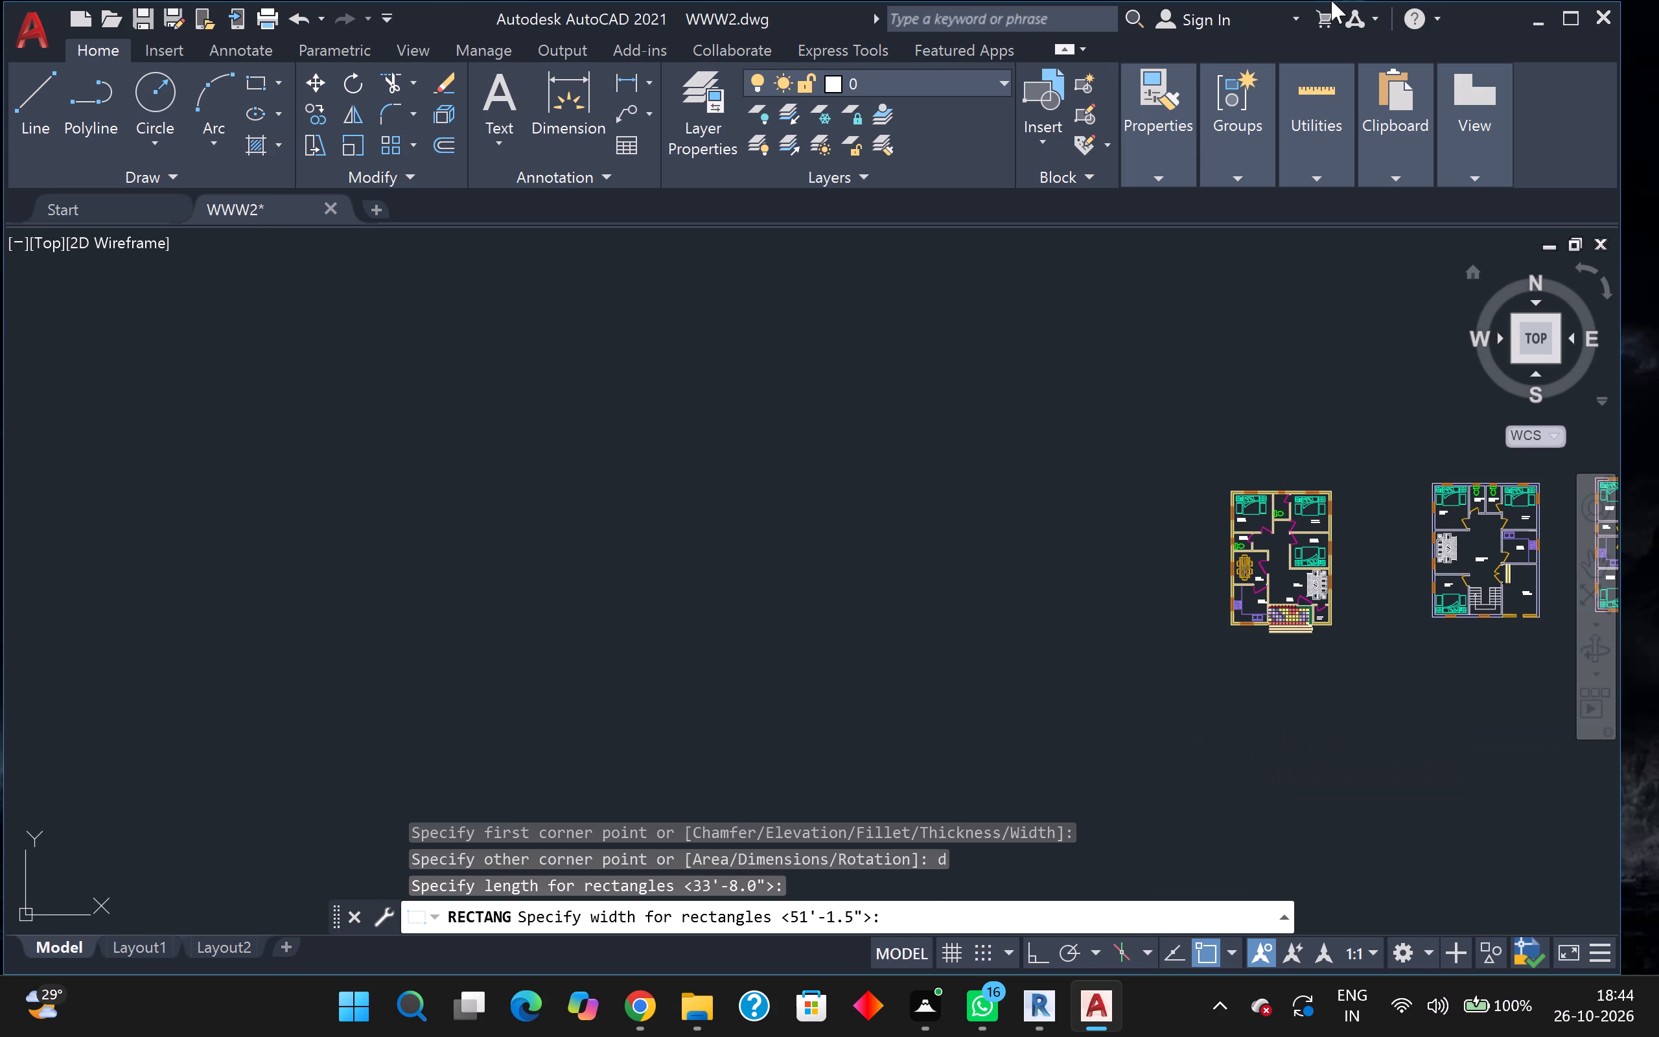
key("Return")
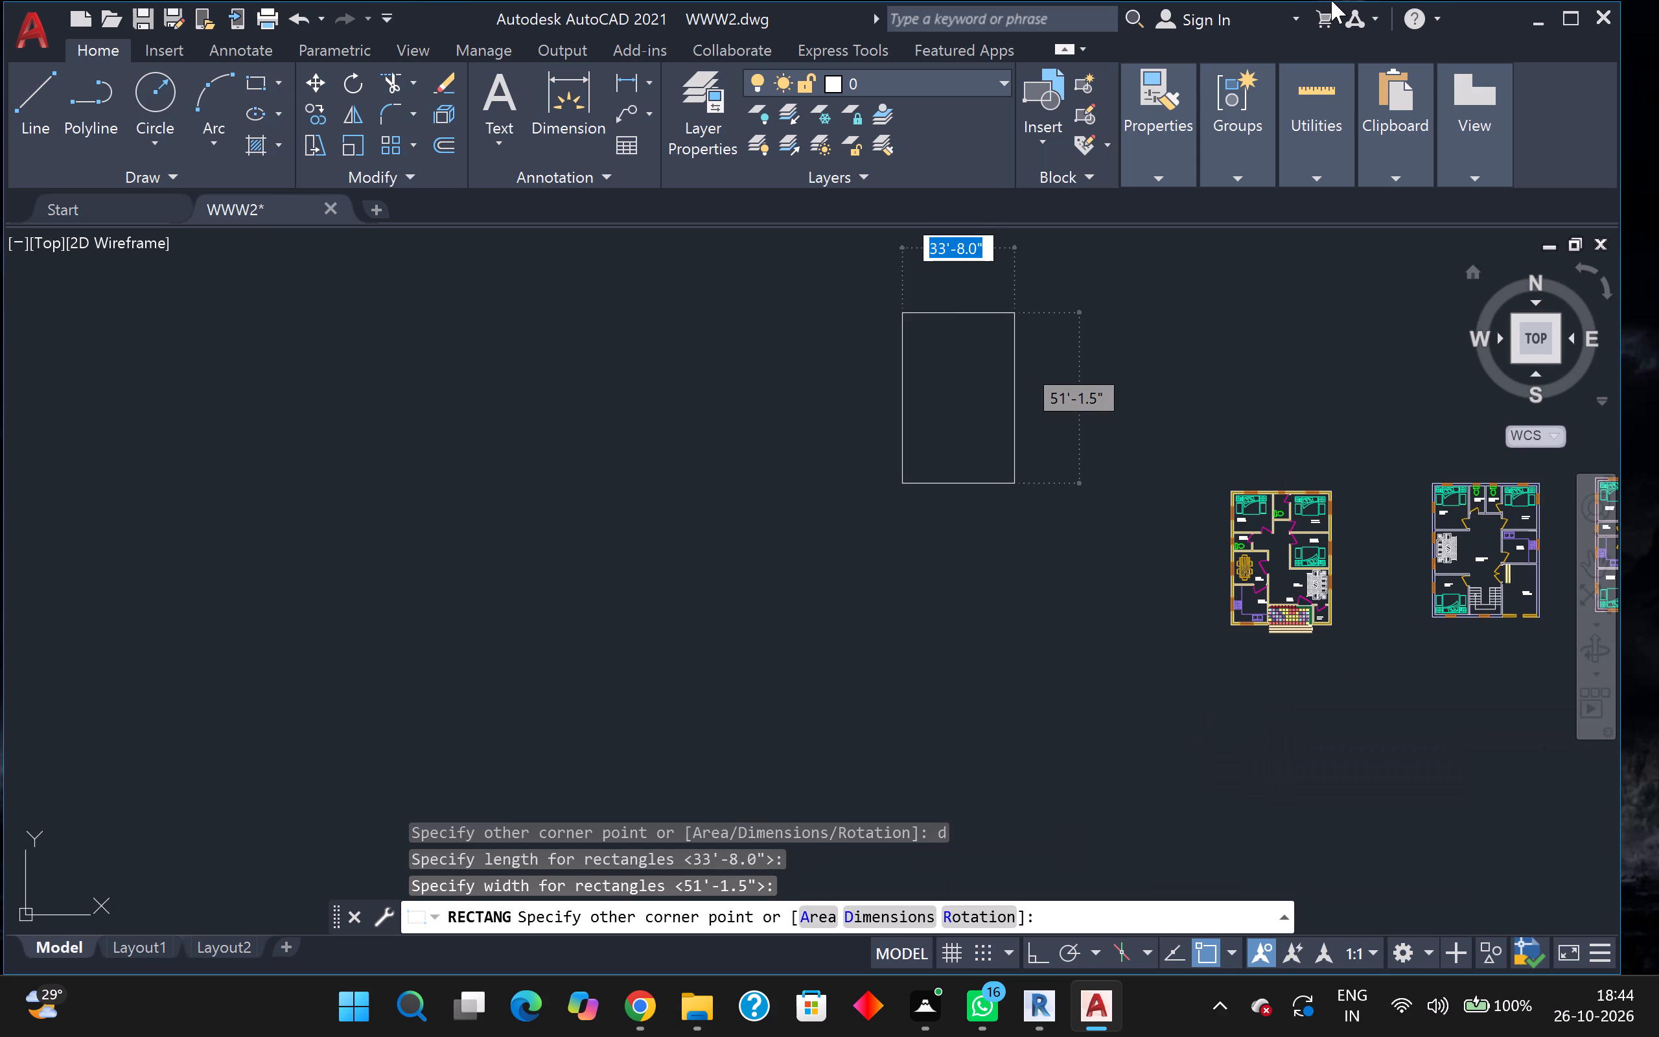
left_click(1154, 557)
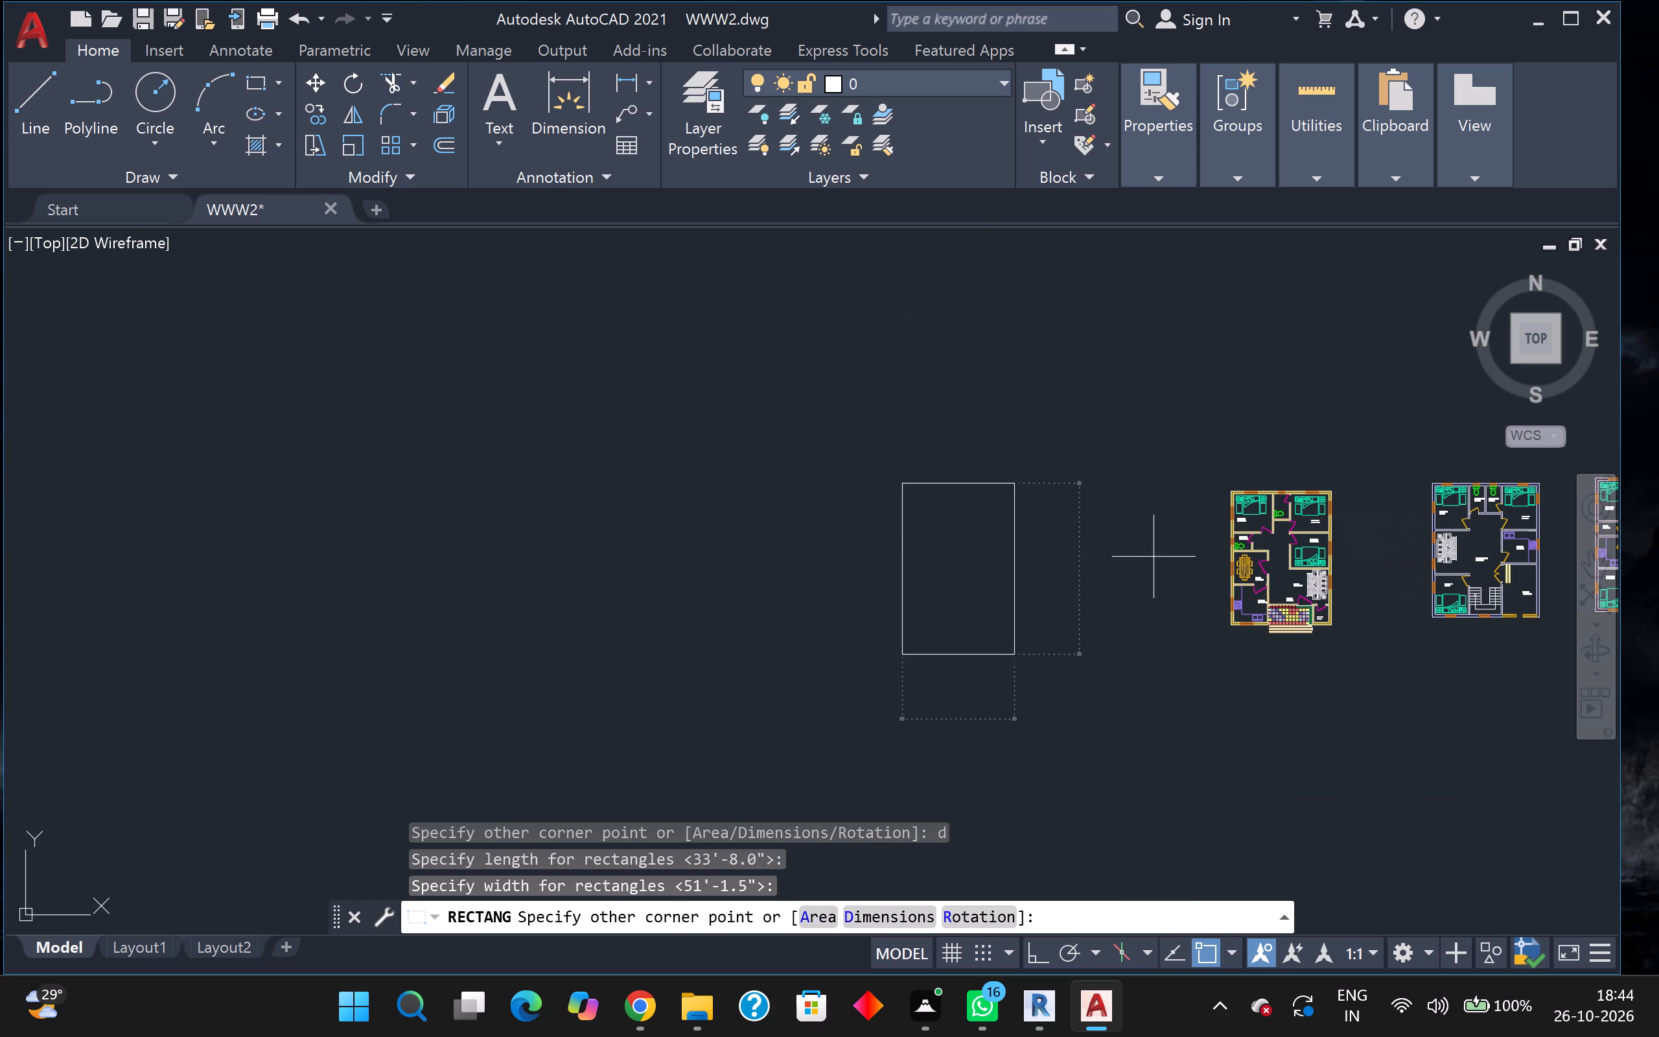
Offset the new rectangle 9" inward to form the outer wall thickness.
scroll(933, 491, "up", 2)
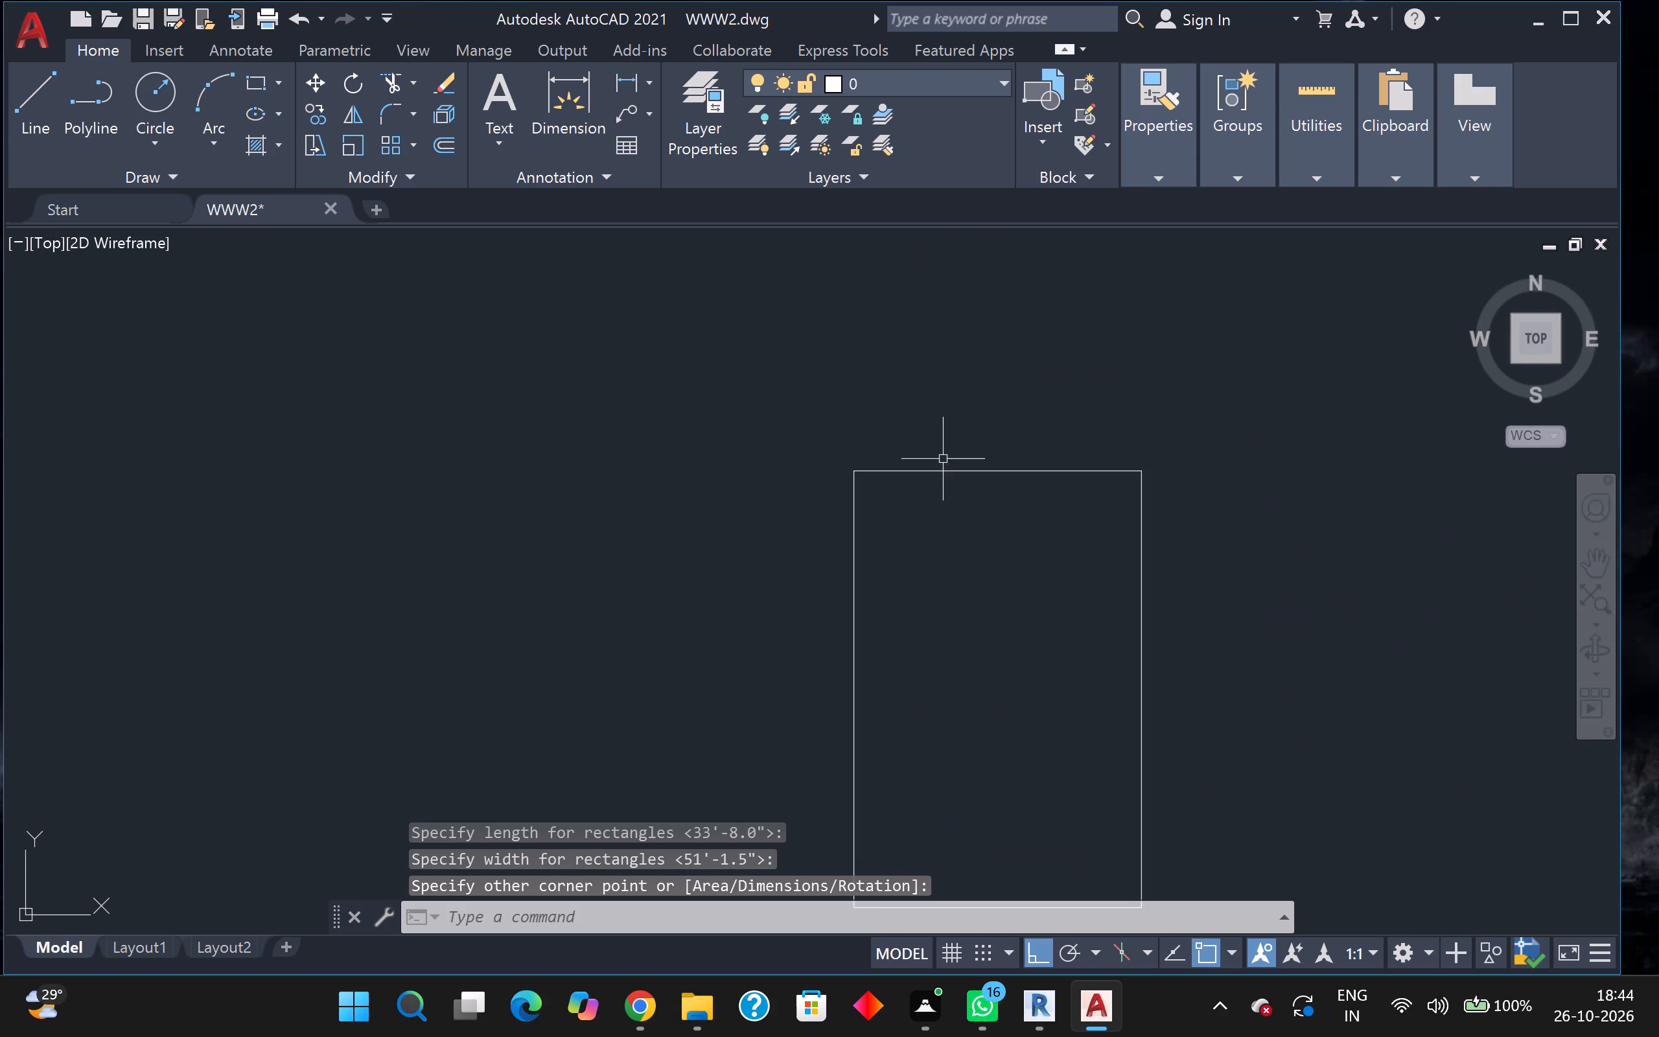
left_click(952, 467)
key("o")
key("Return")
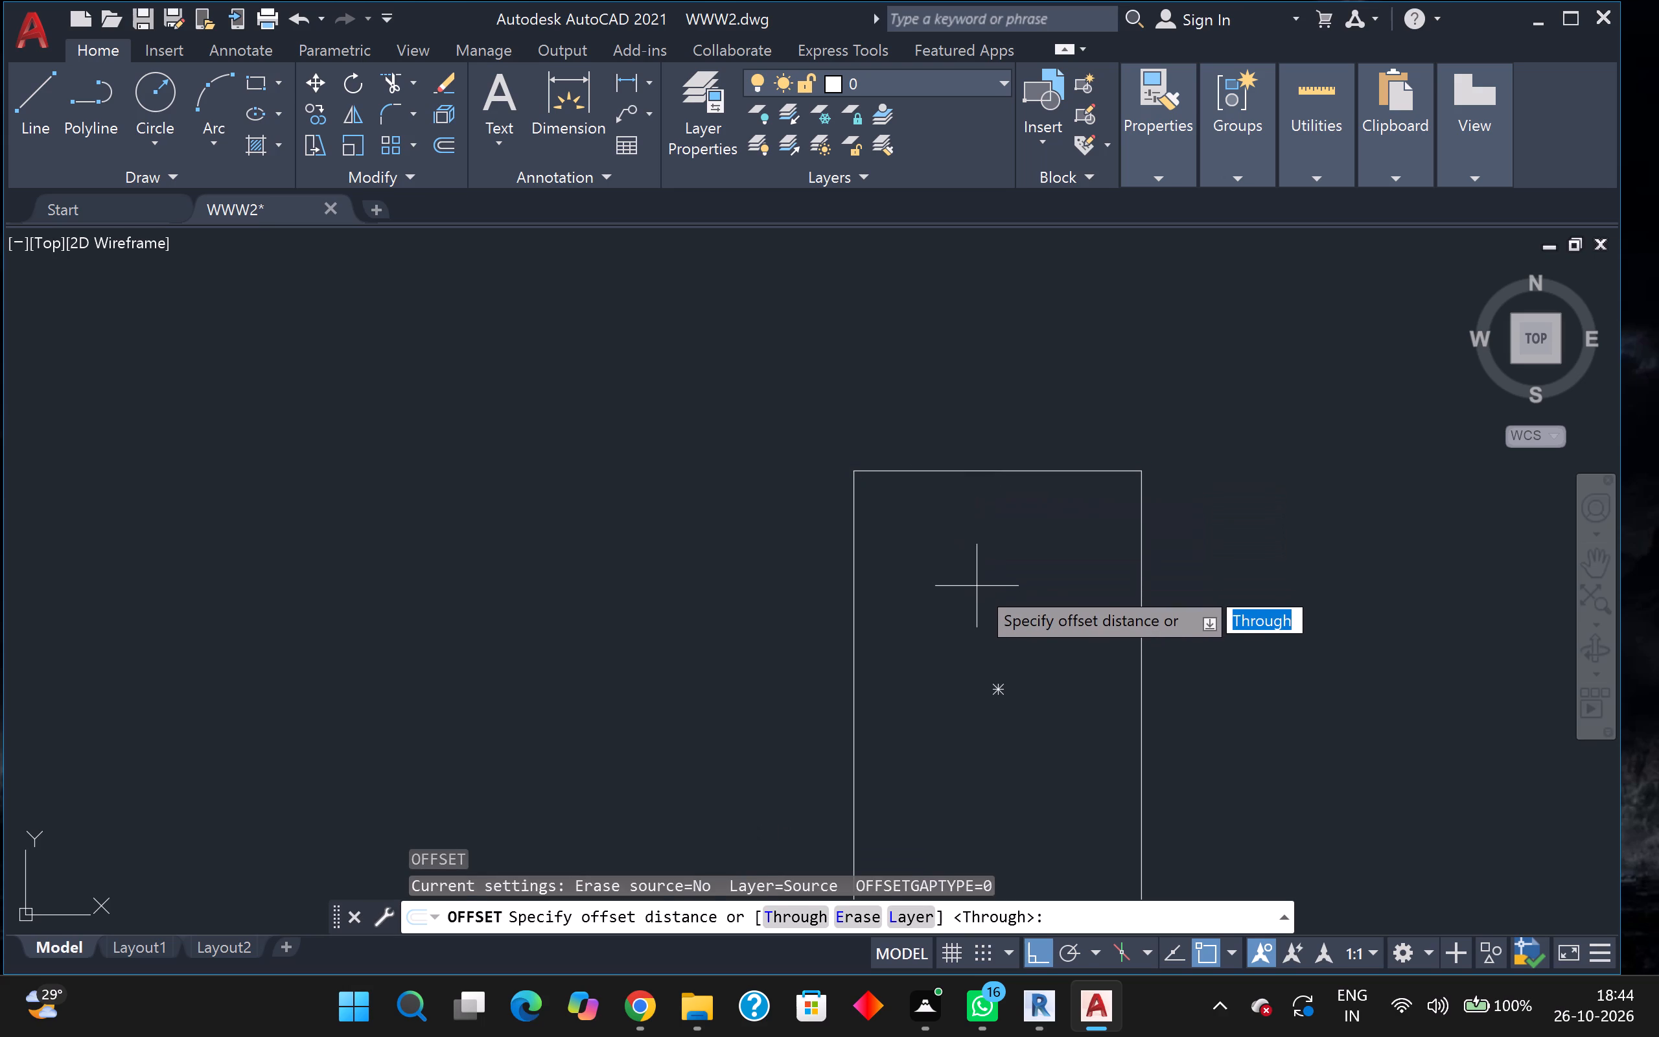
key("Return")
key("9")
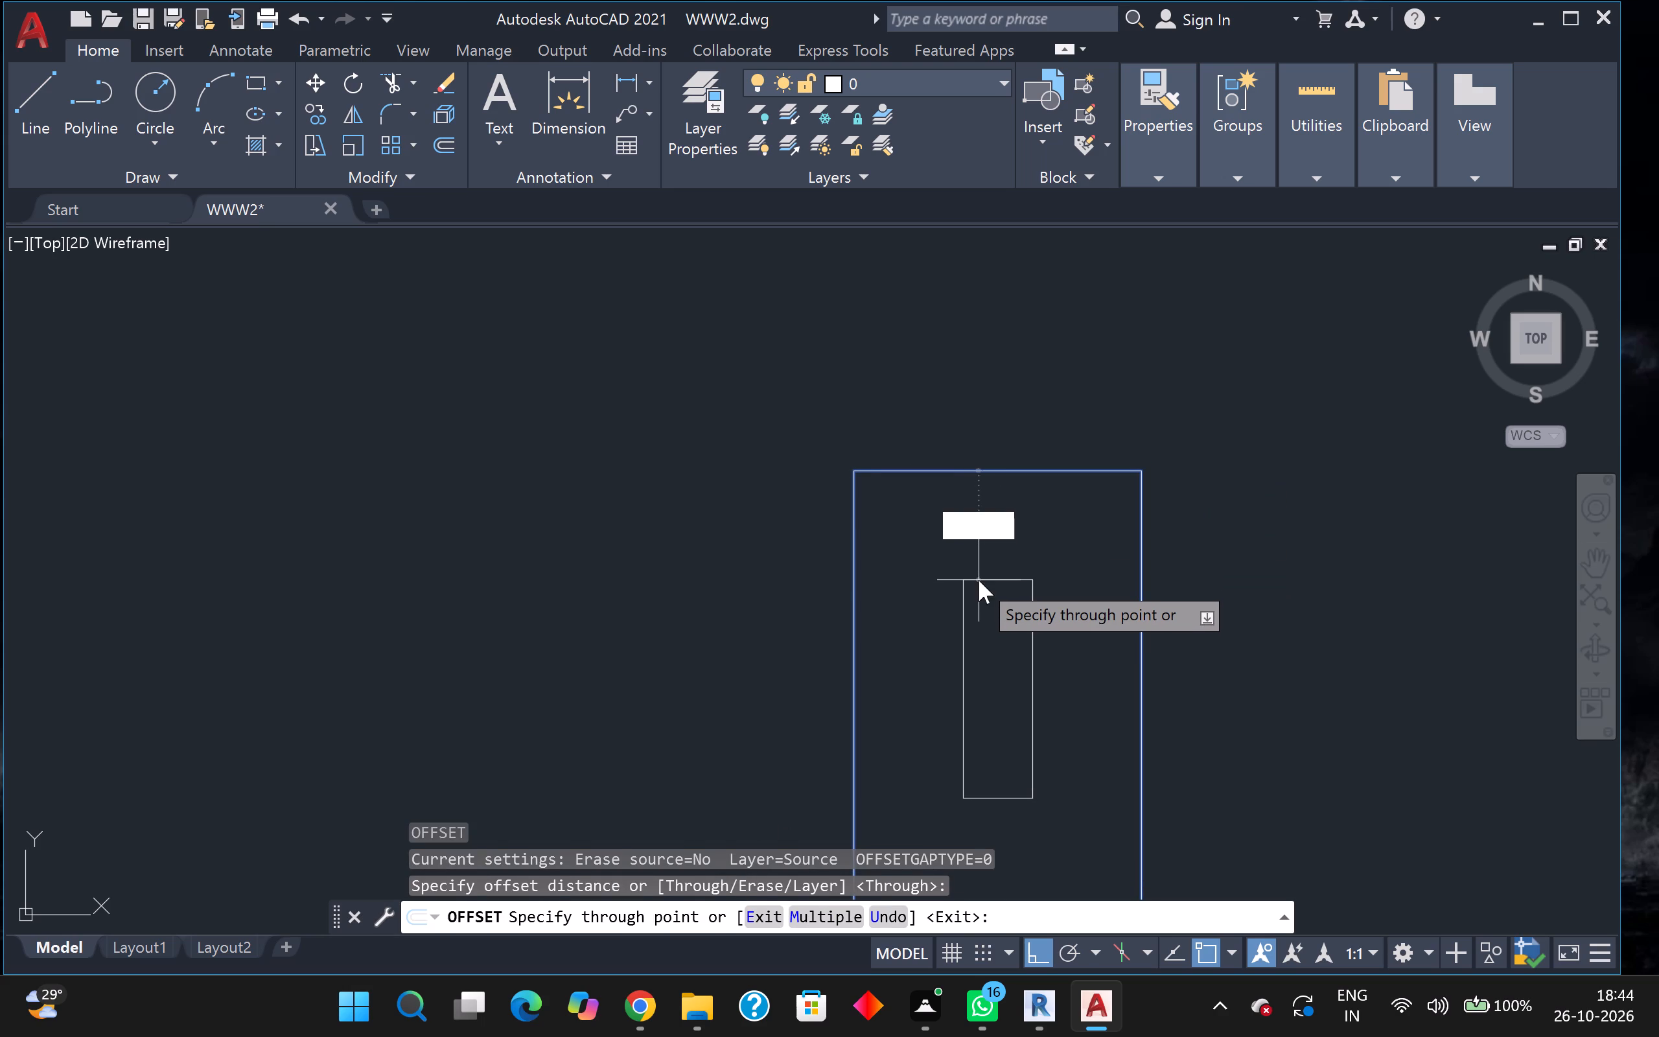
key("Return")
key("Escape")
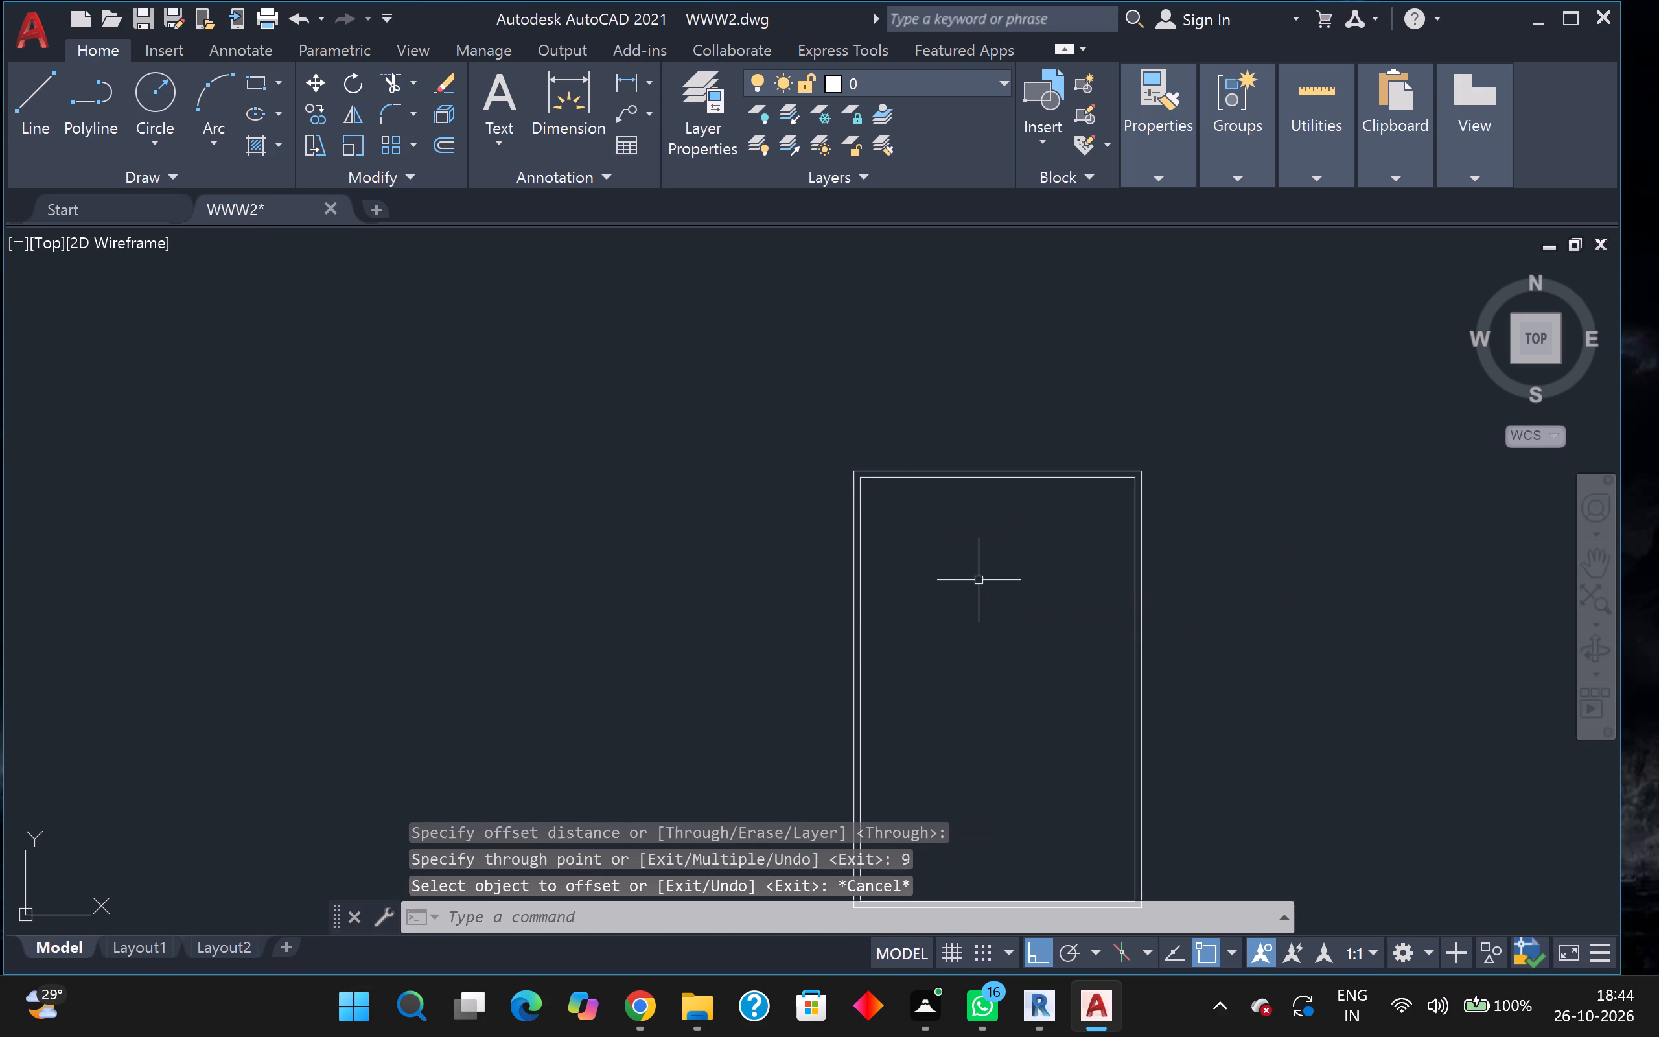
Explode the inner rectangle into separate lines.
scroll(979, 580, "up", 1)
scroll(919, 581, "up", 2)
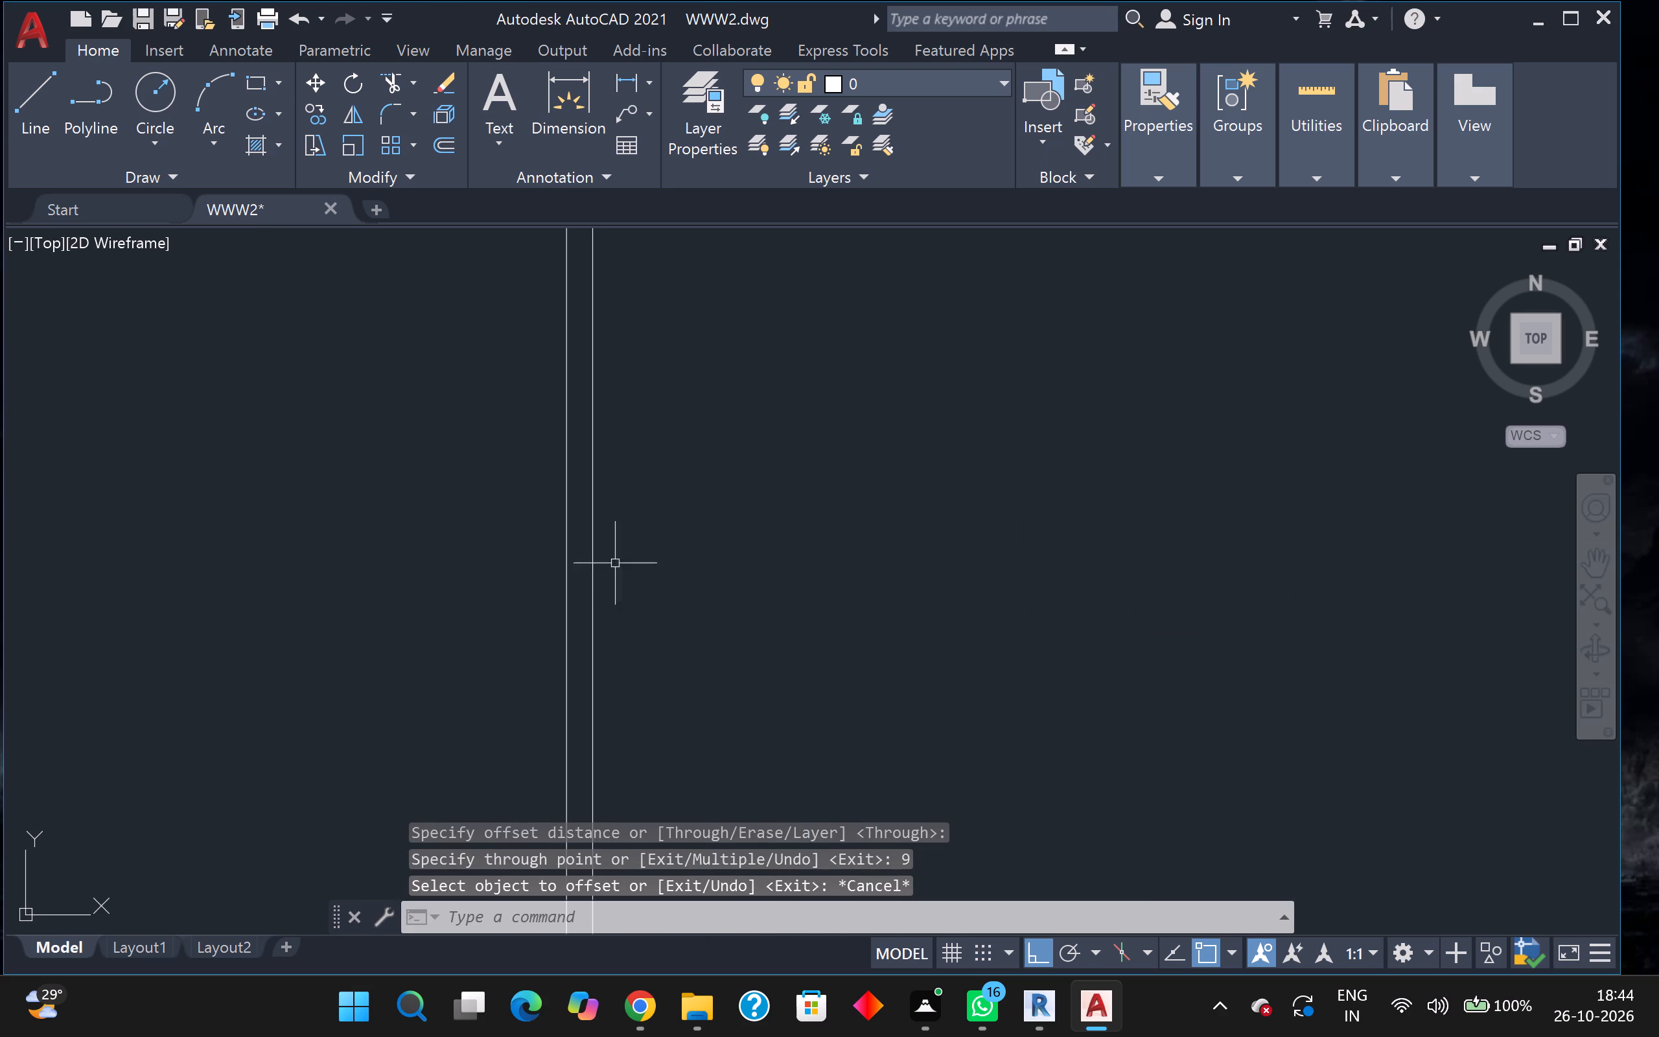
left_click(597, 552)
left_click(592, 550)
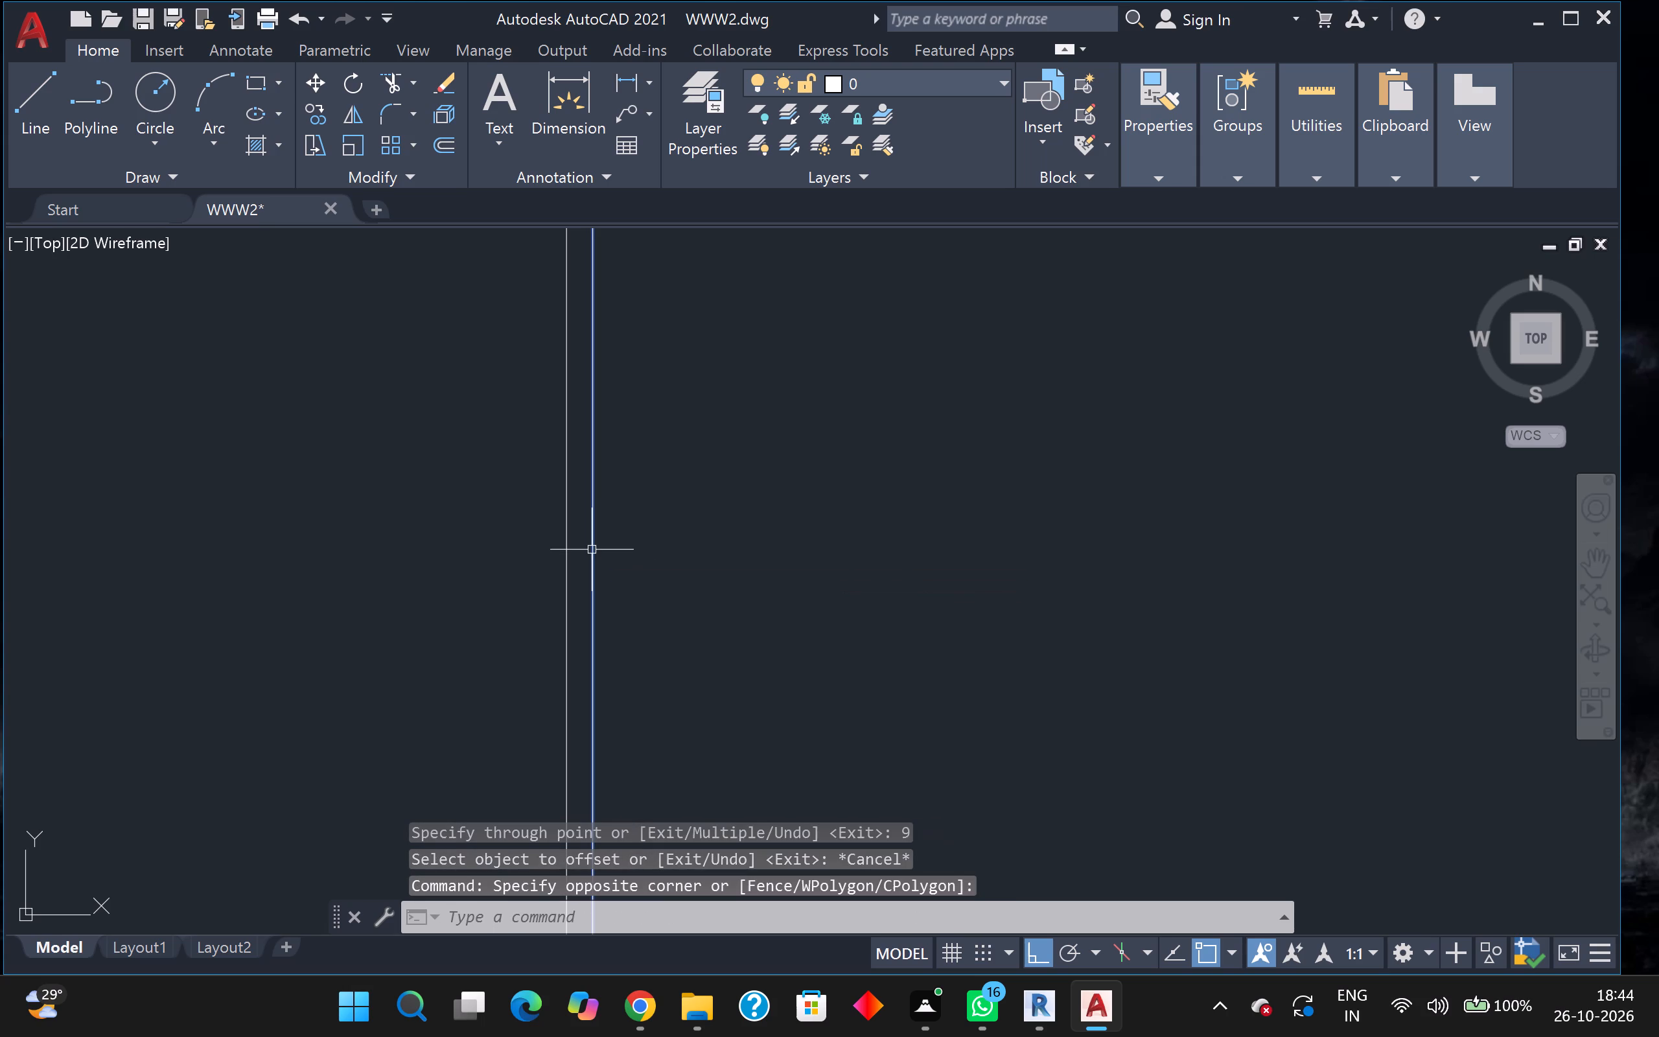
key("x")
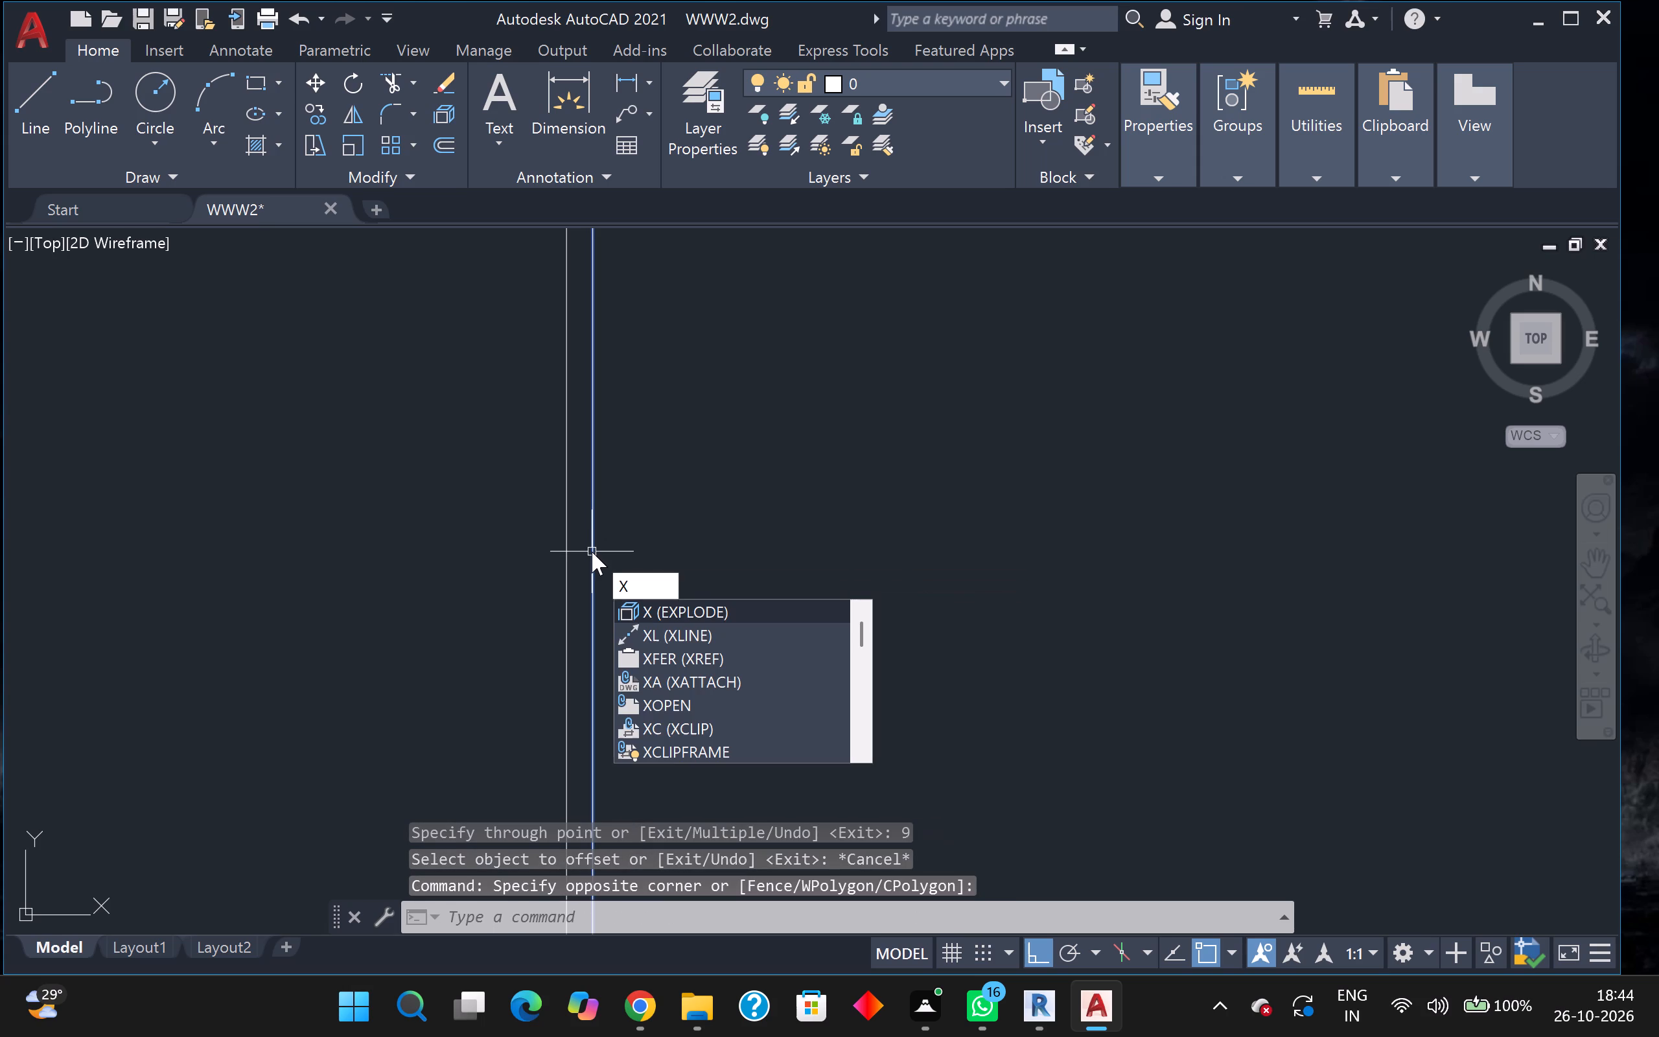
key("Return")
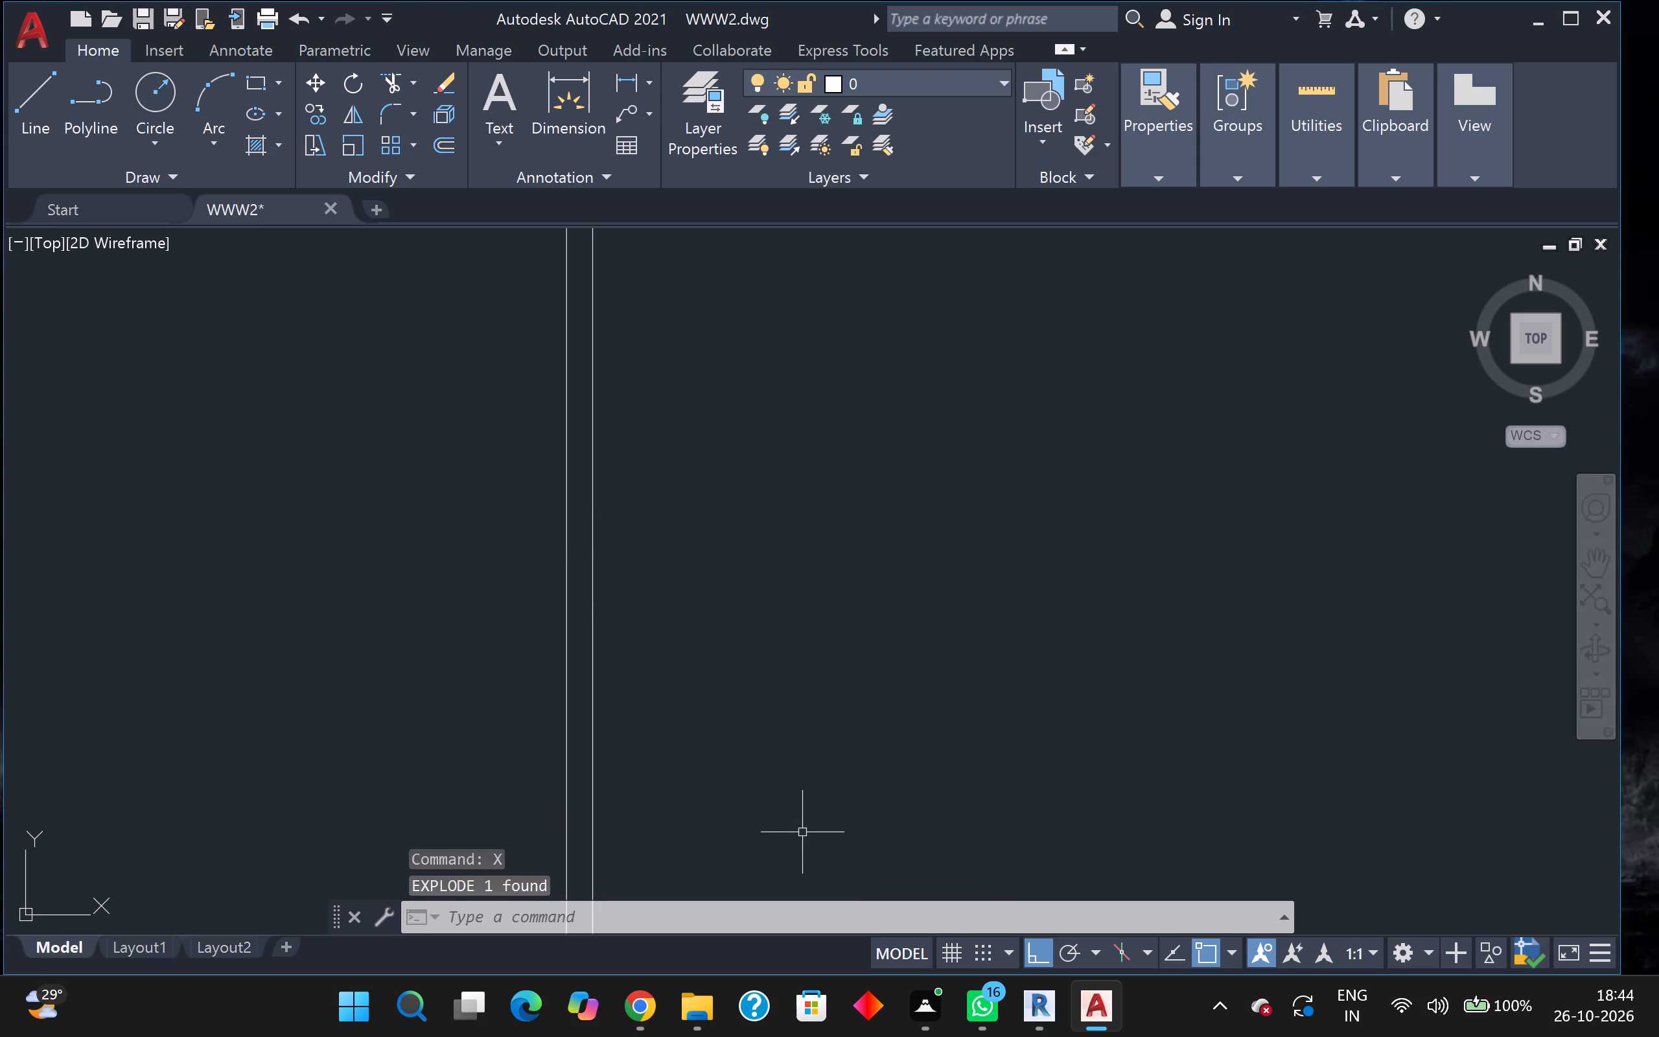
Offset the inner line of the west wall into the interior for a partition wall.
key("p")
key("BackSpace")
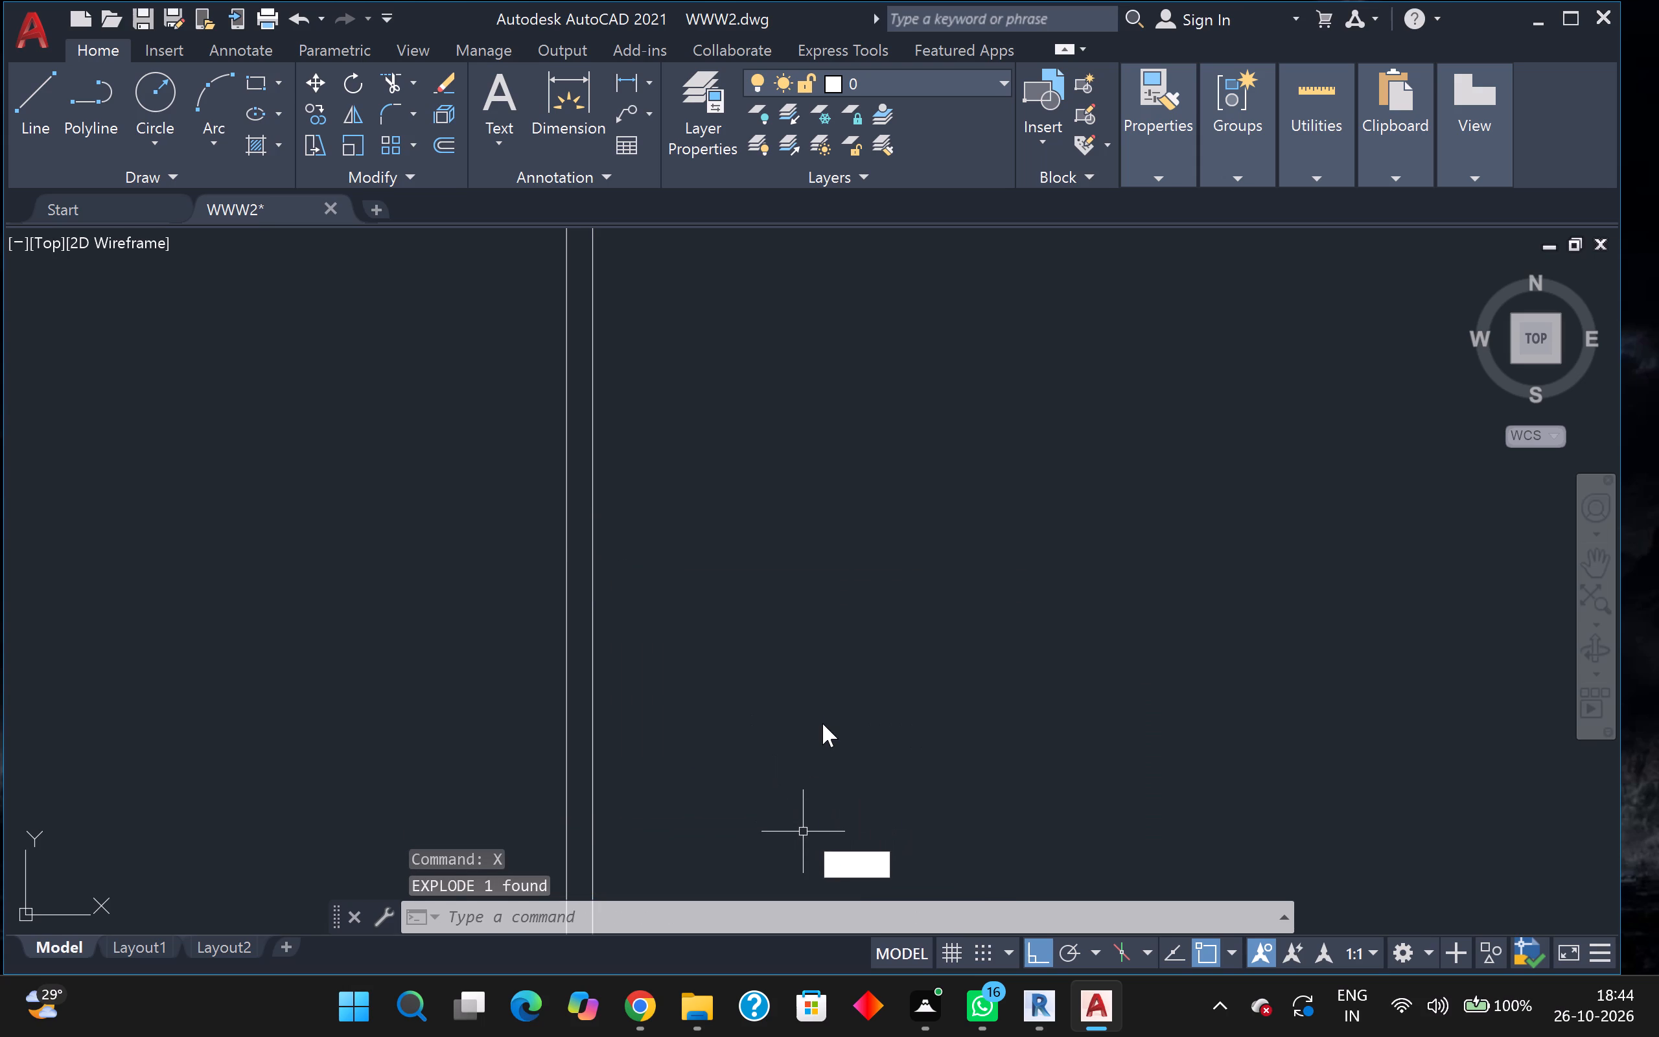
key("BackSpace")
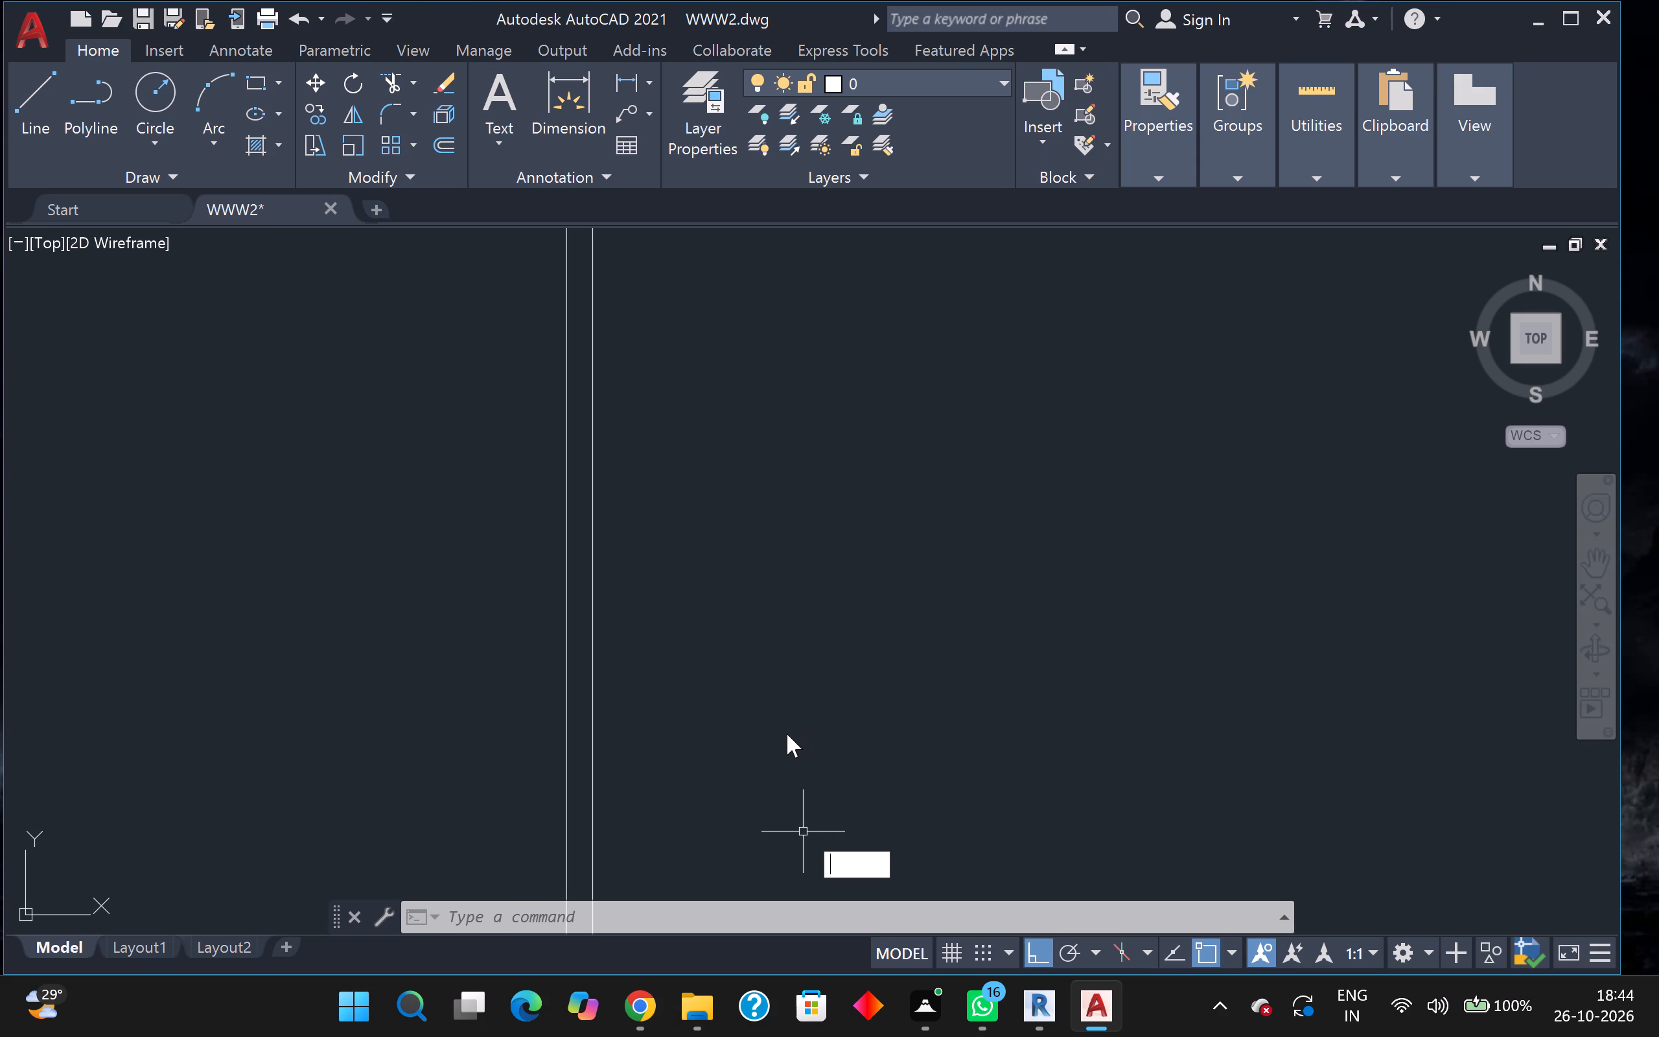
key("o")
key("Return")
key("Return")
scroll(785, 742, "down", 3)
scroll(760, 726, "up", 1)
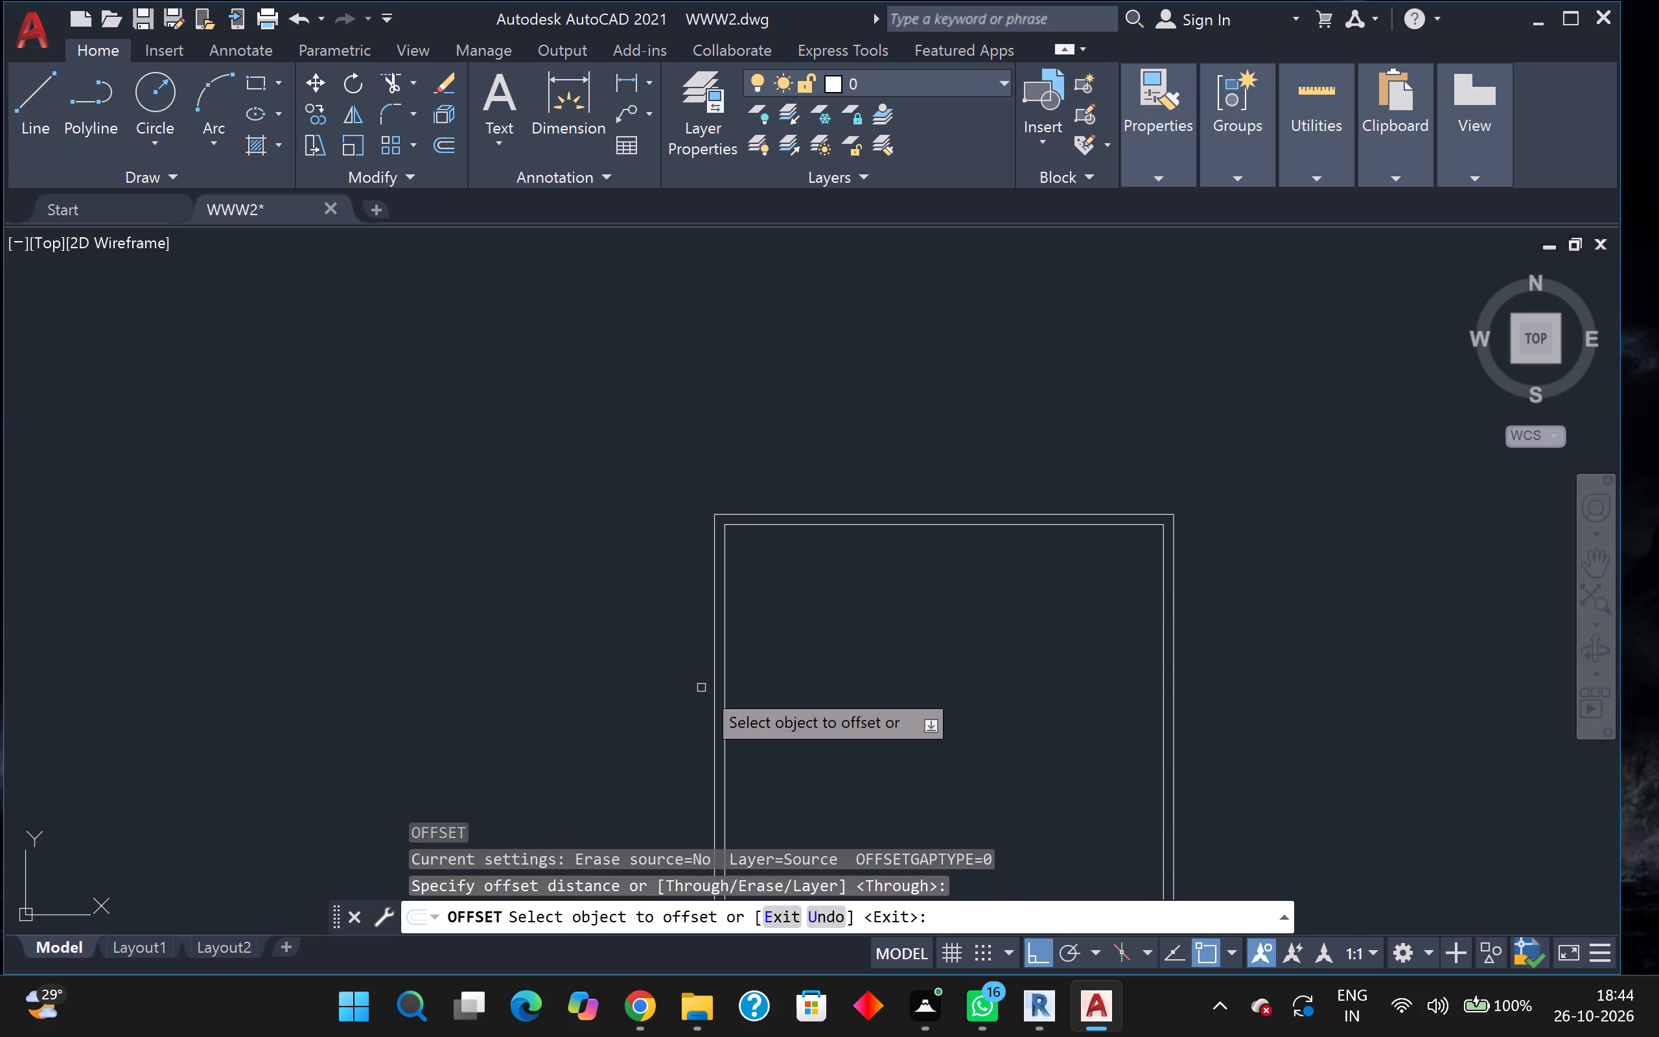
left_click(723, 688)
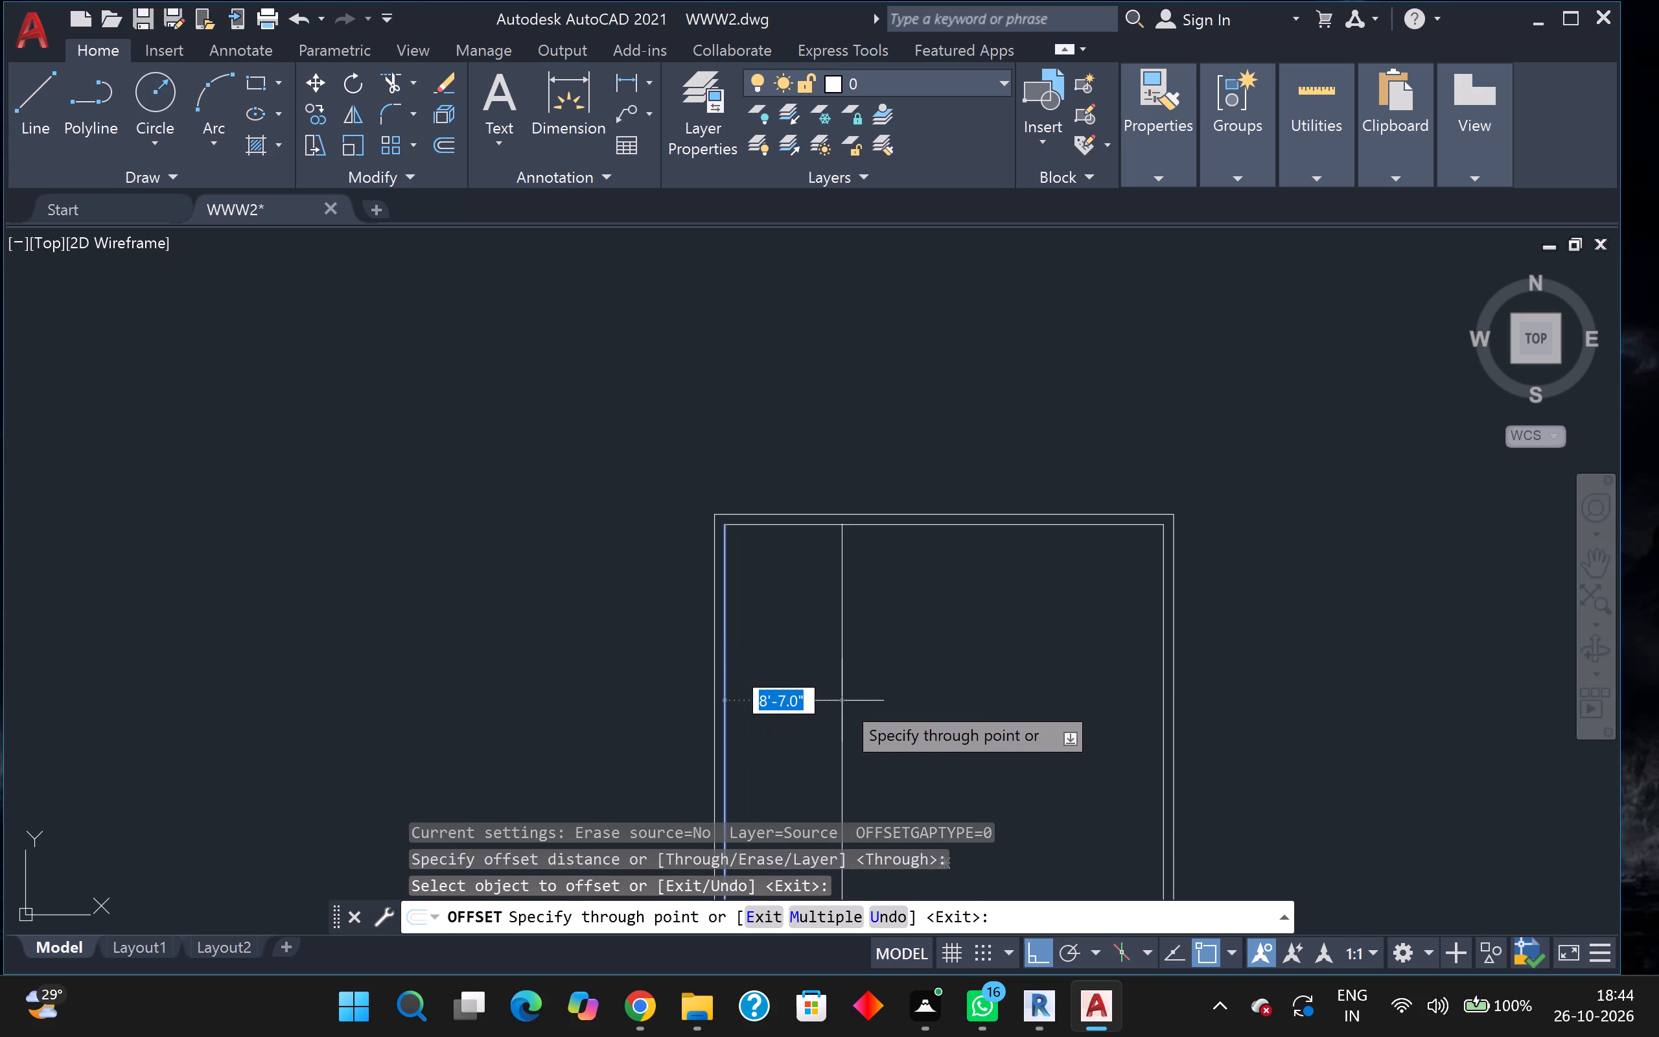
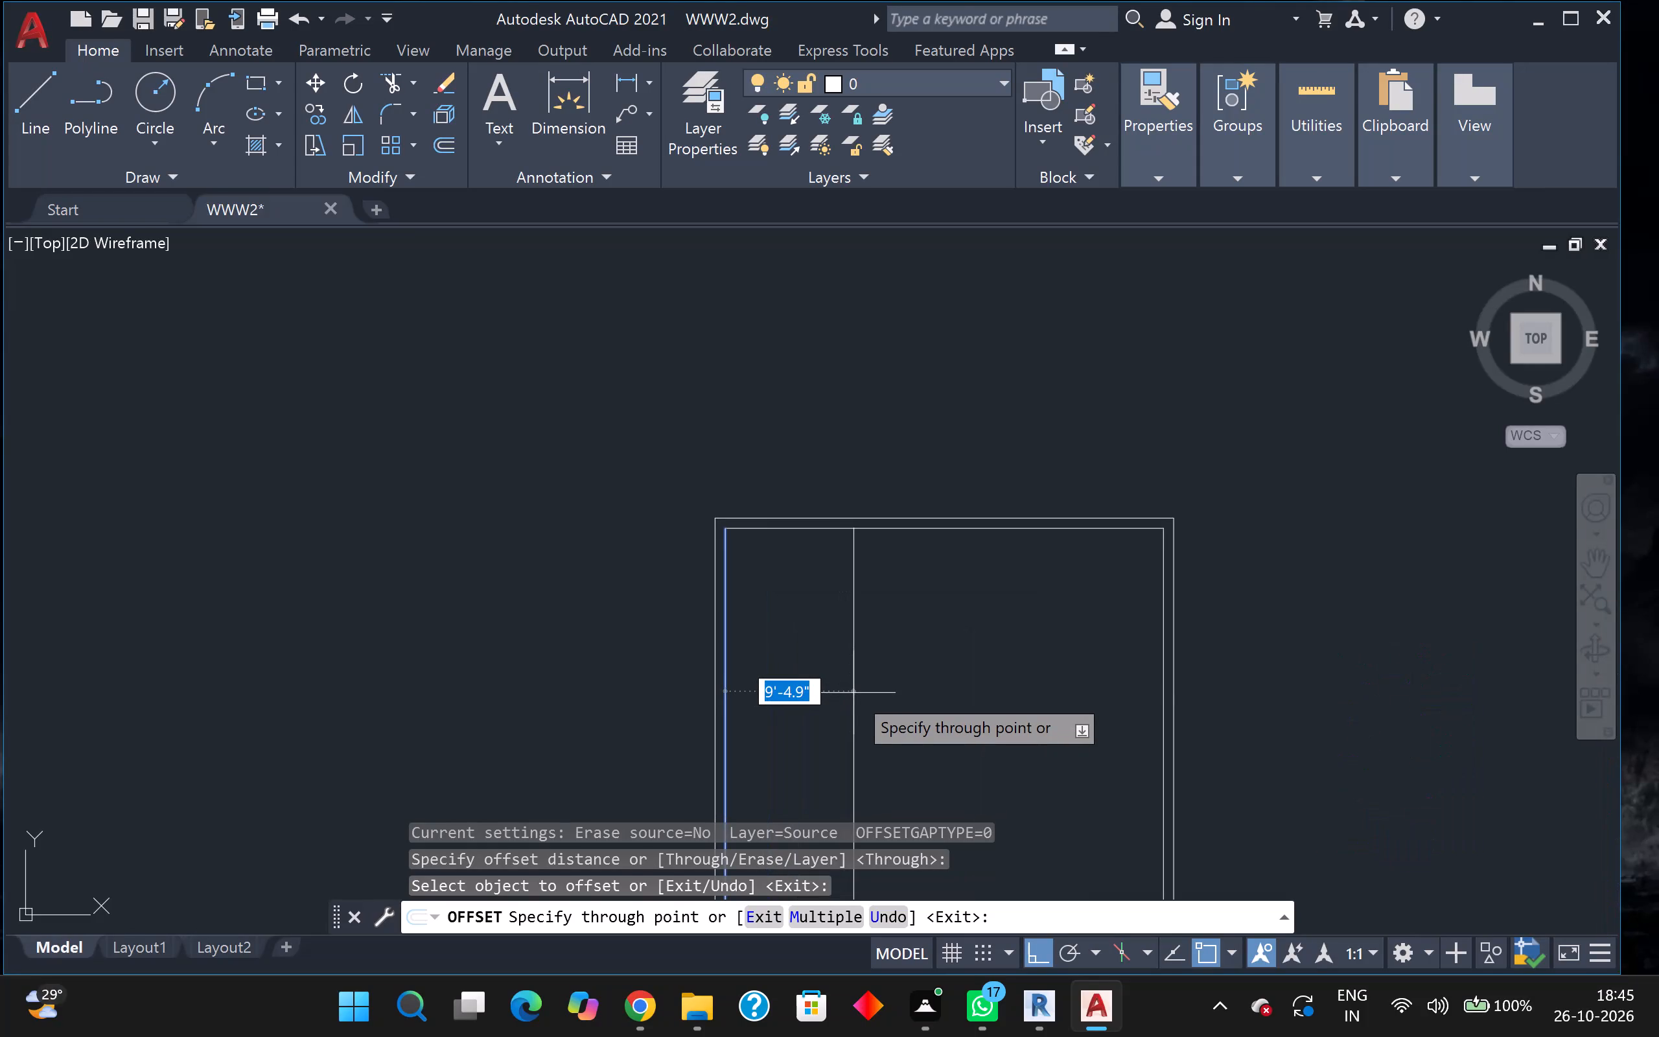
Answer the incoming WhatsApp greeting with "wlksm" from its notification.
scroll(853, 693, "up", 1)
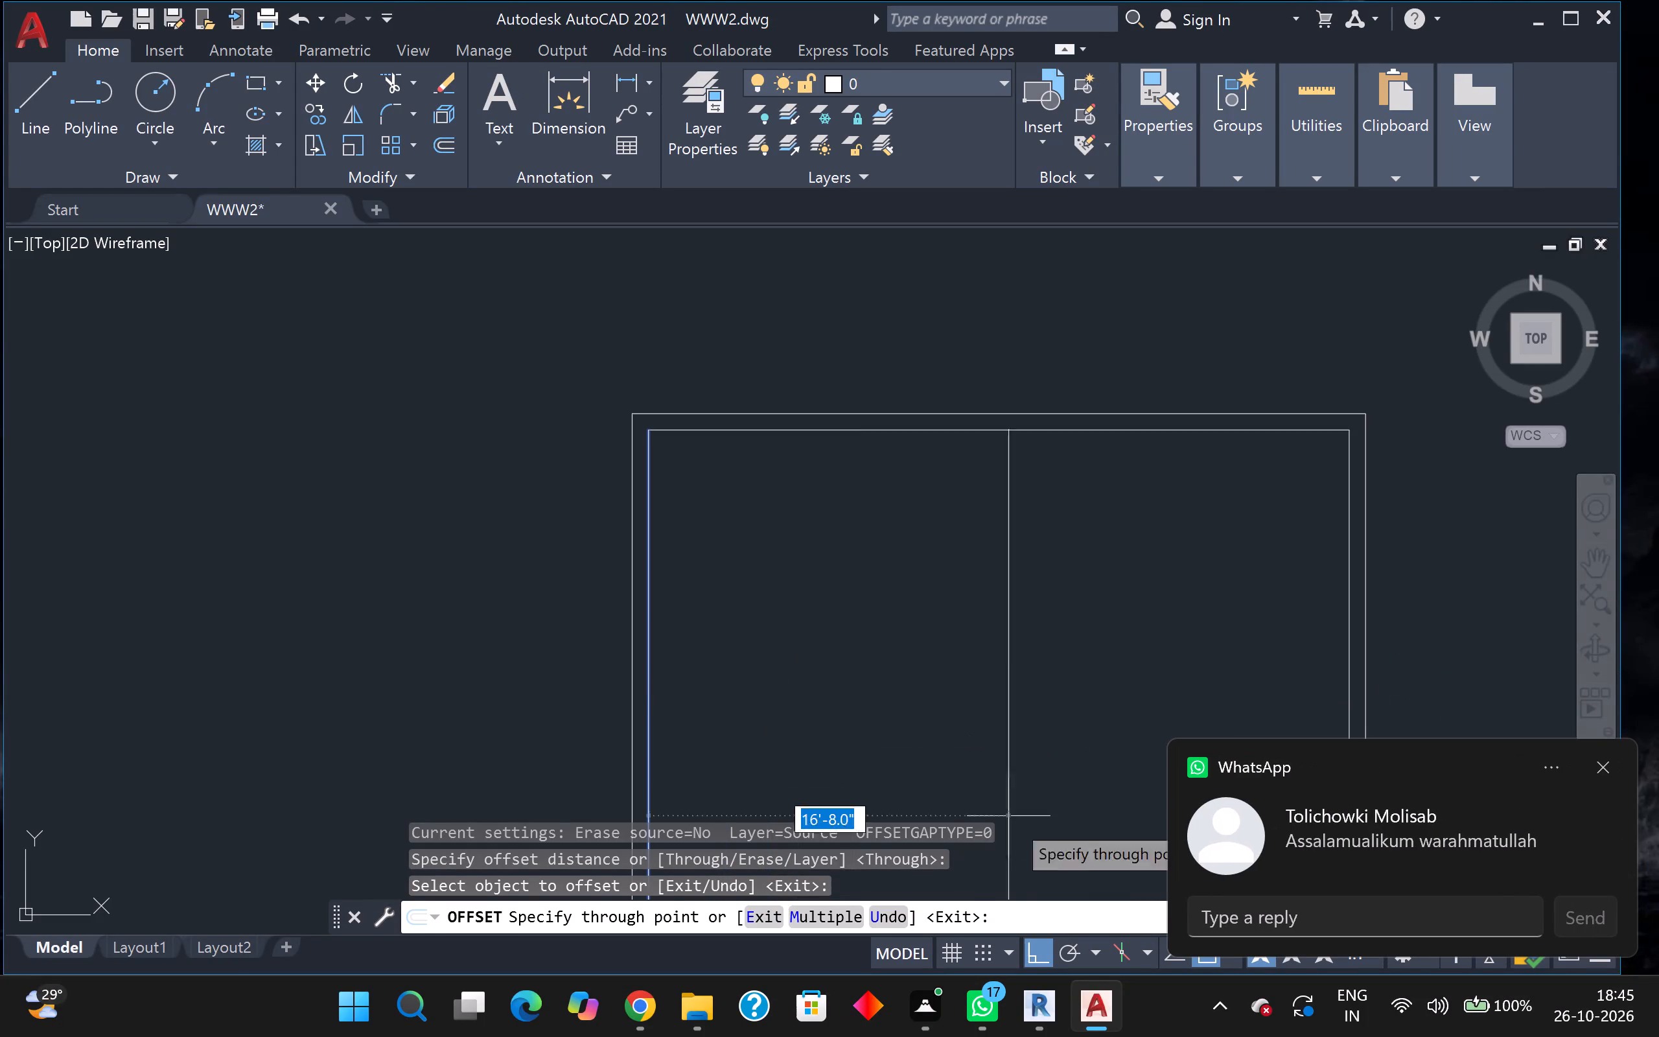
left_click(1321, 921)
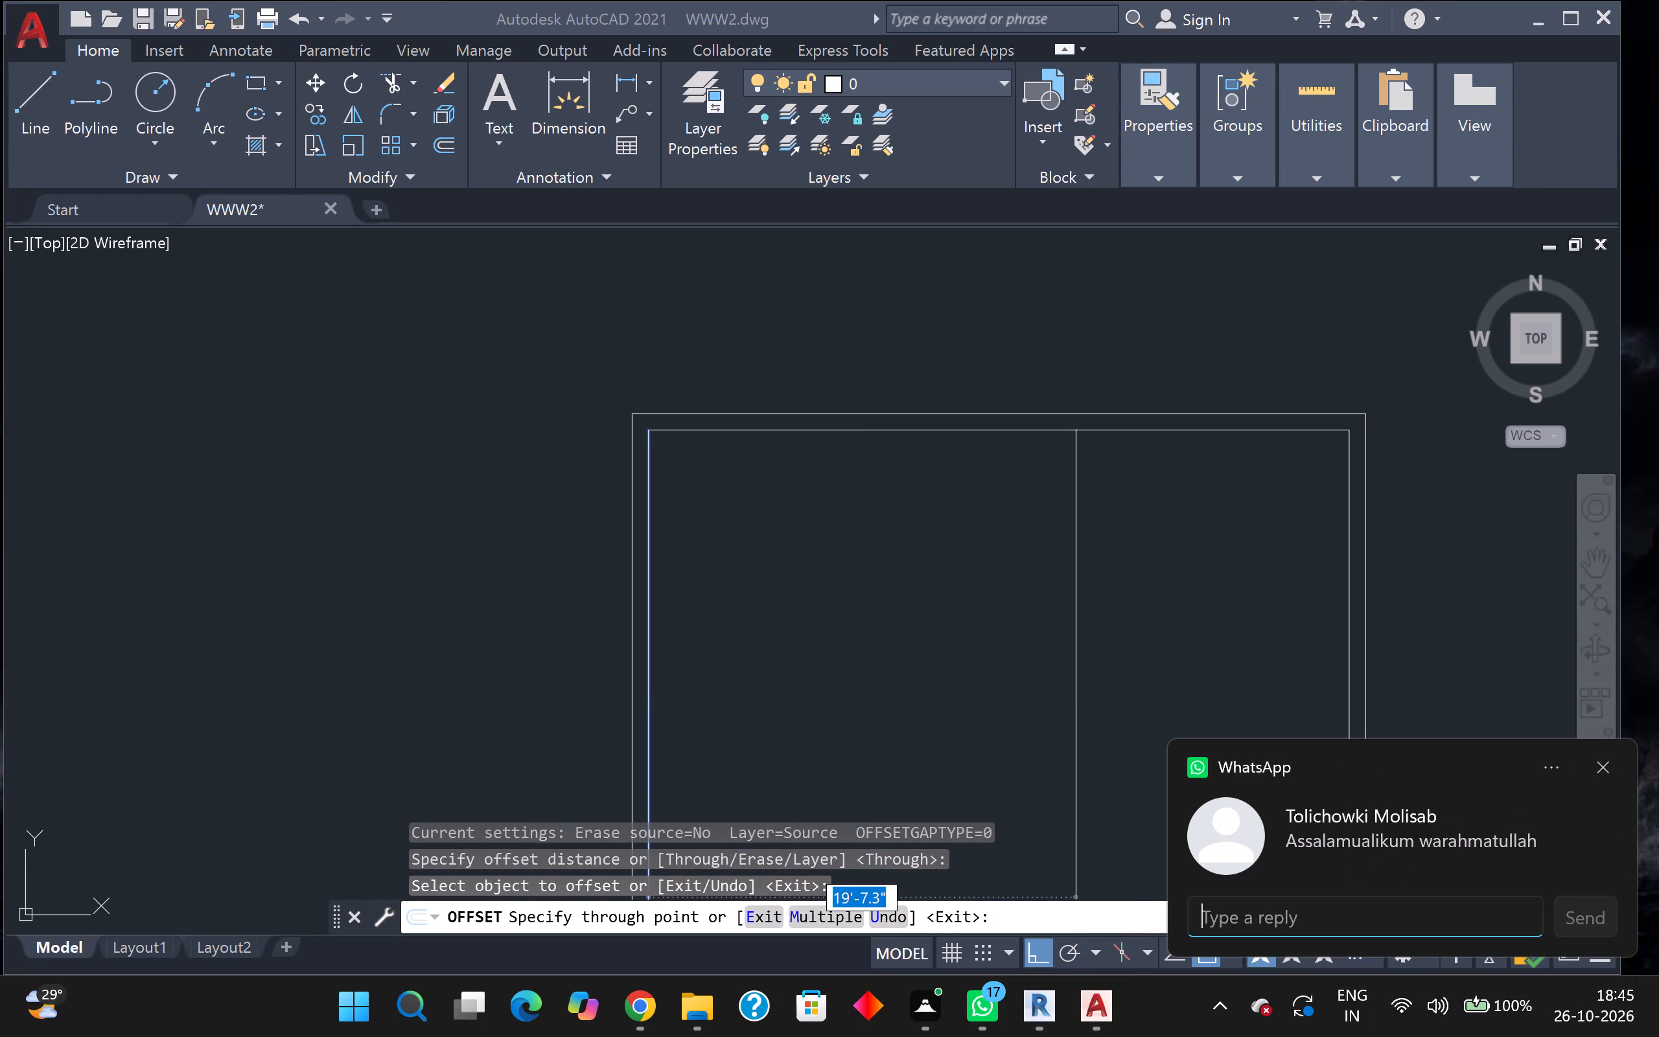
type("wl")
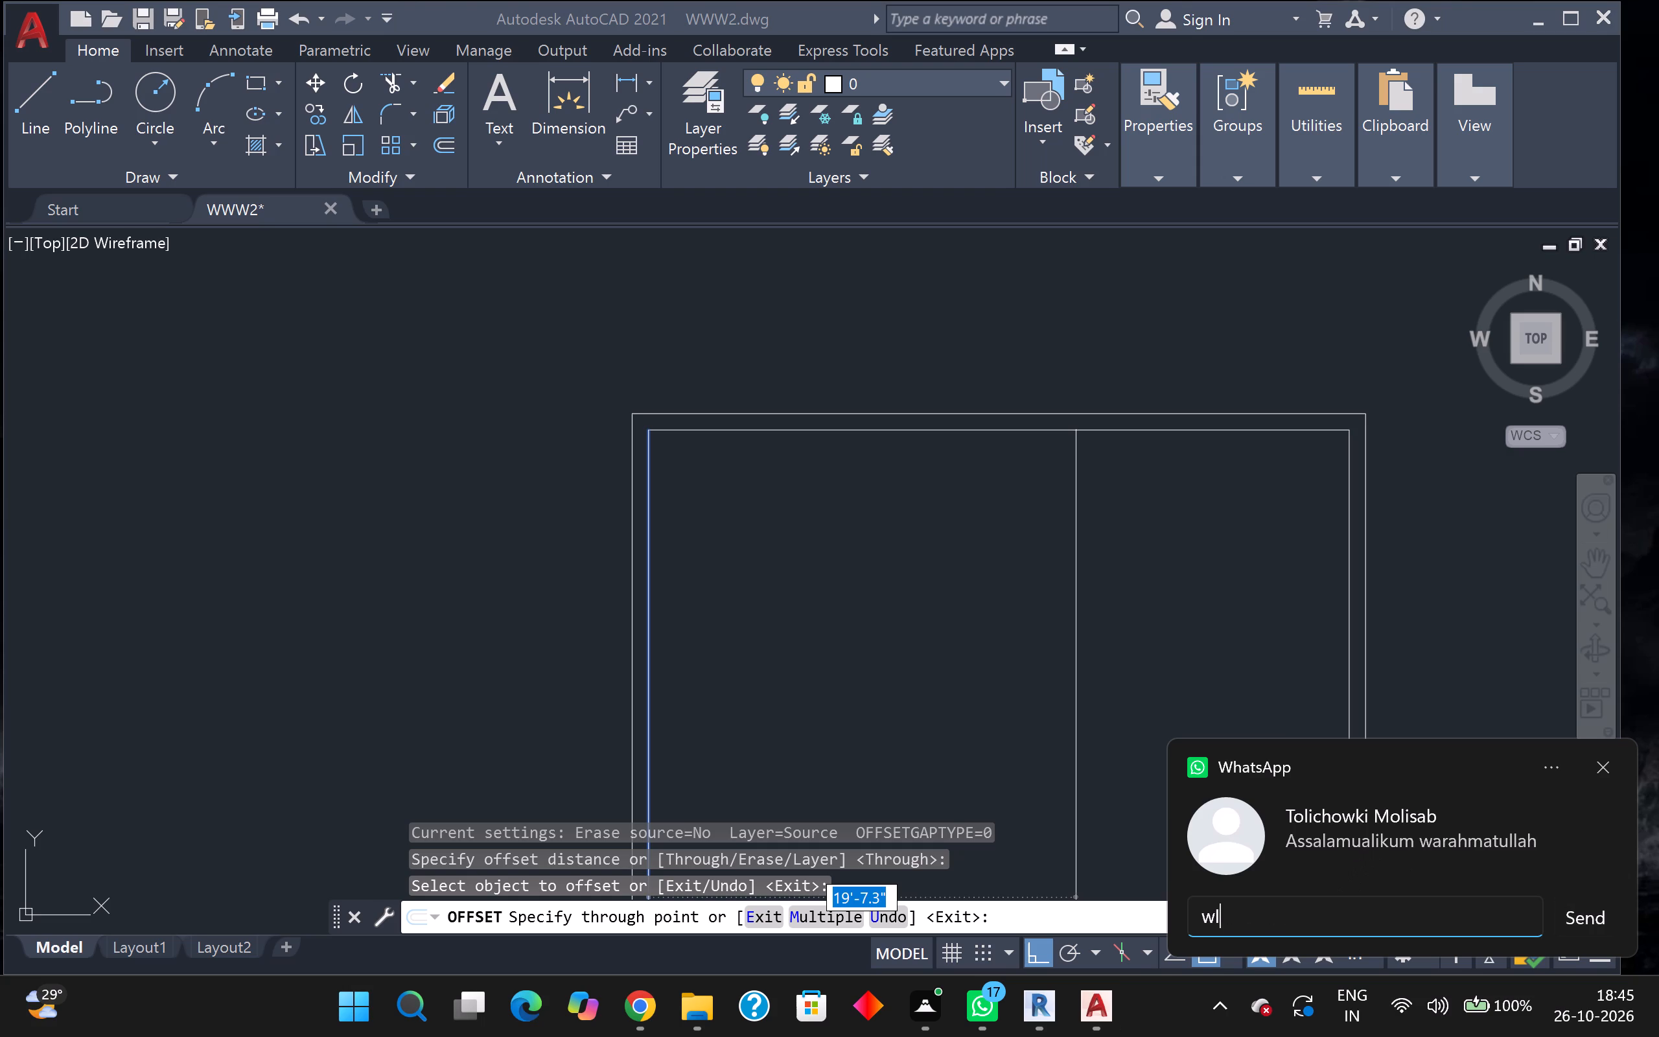
type("ksm")
key("space")
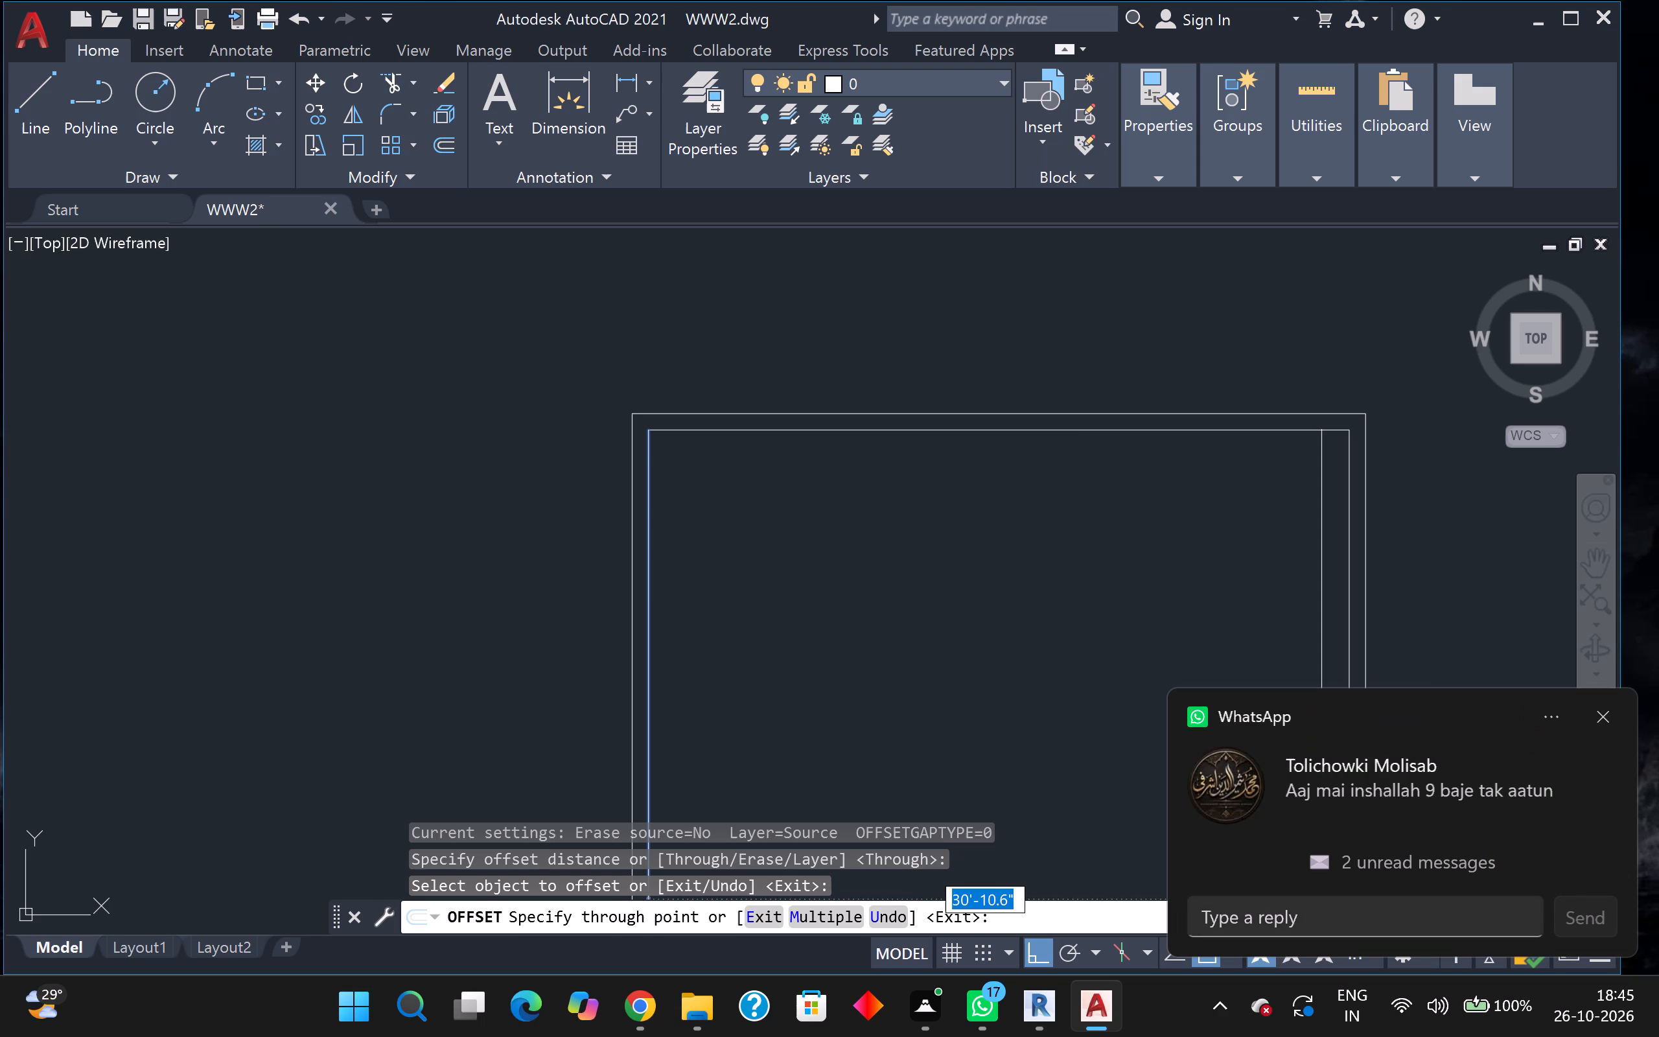
Answer the follow-up WhatsApp message about arriving by 9 with "inshalaaha".
left_click(1336, 918)
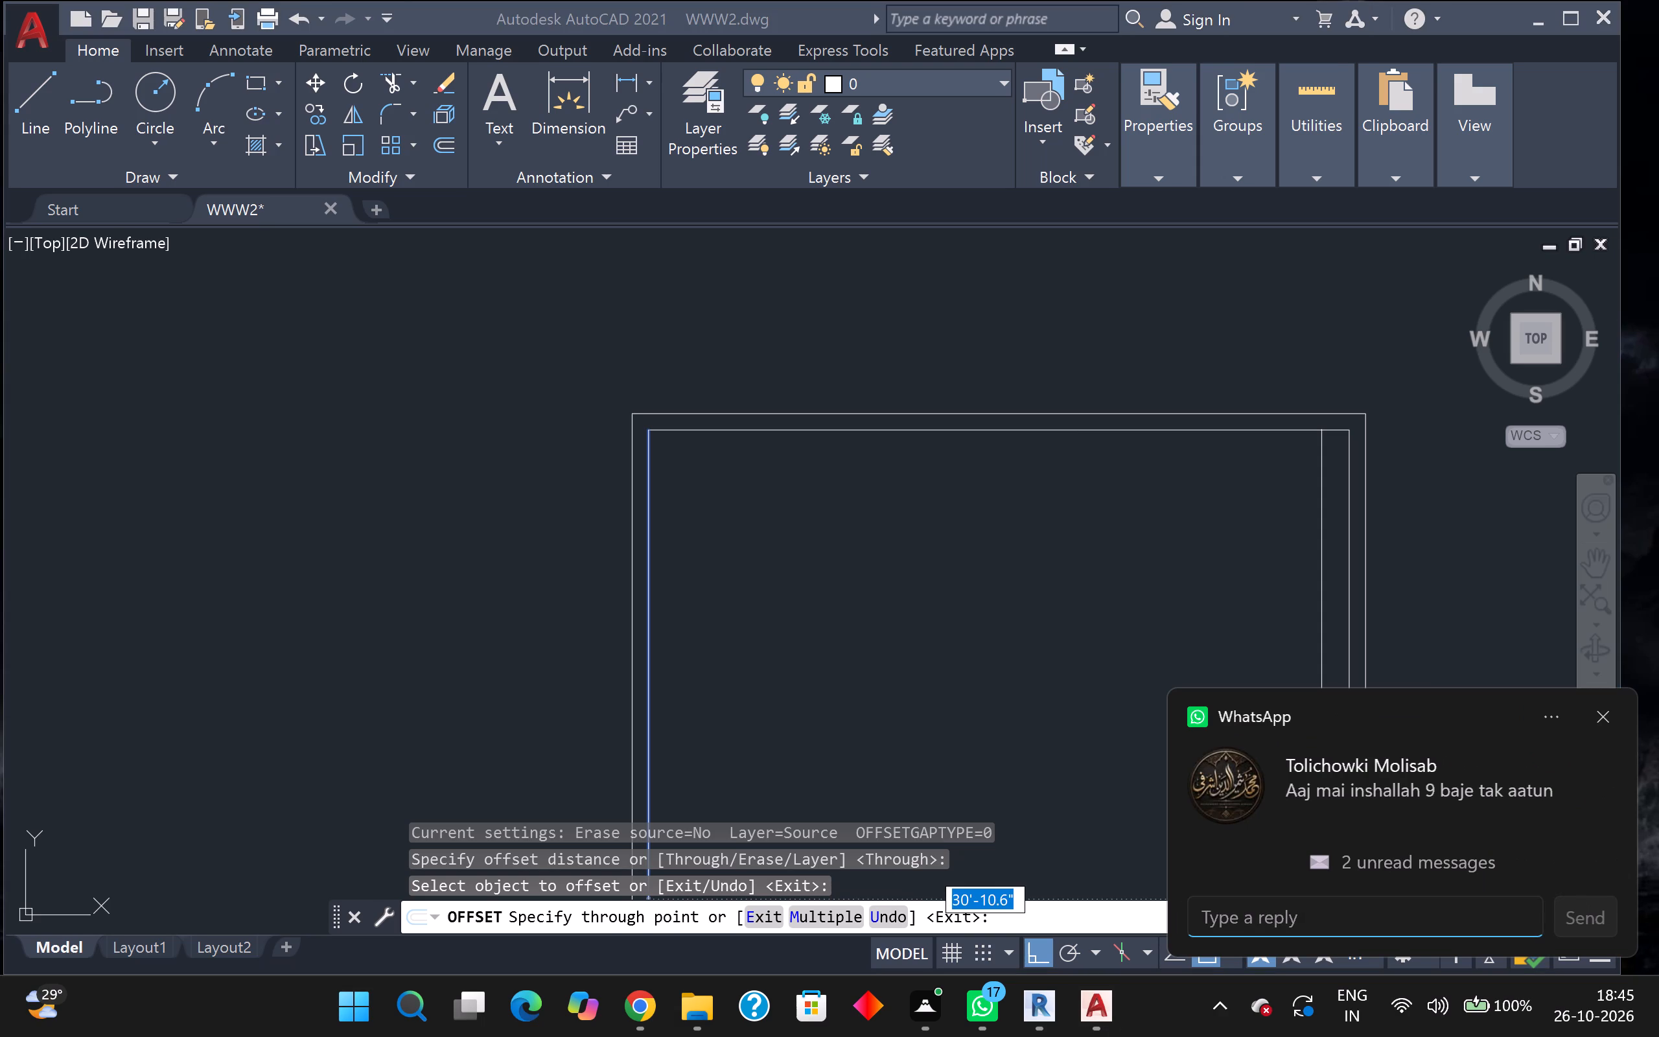
type("inshalaaha")
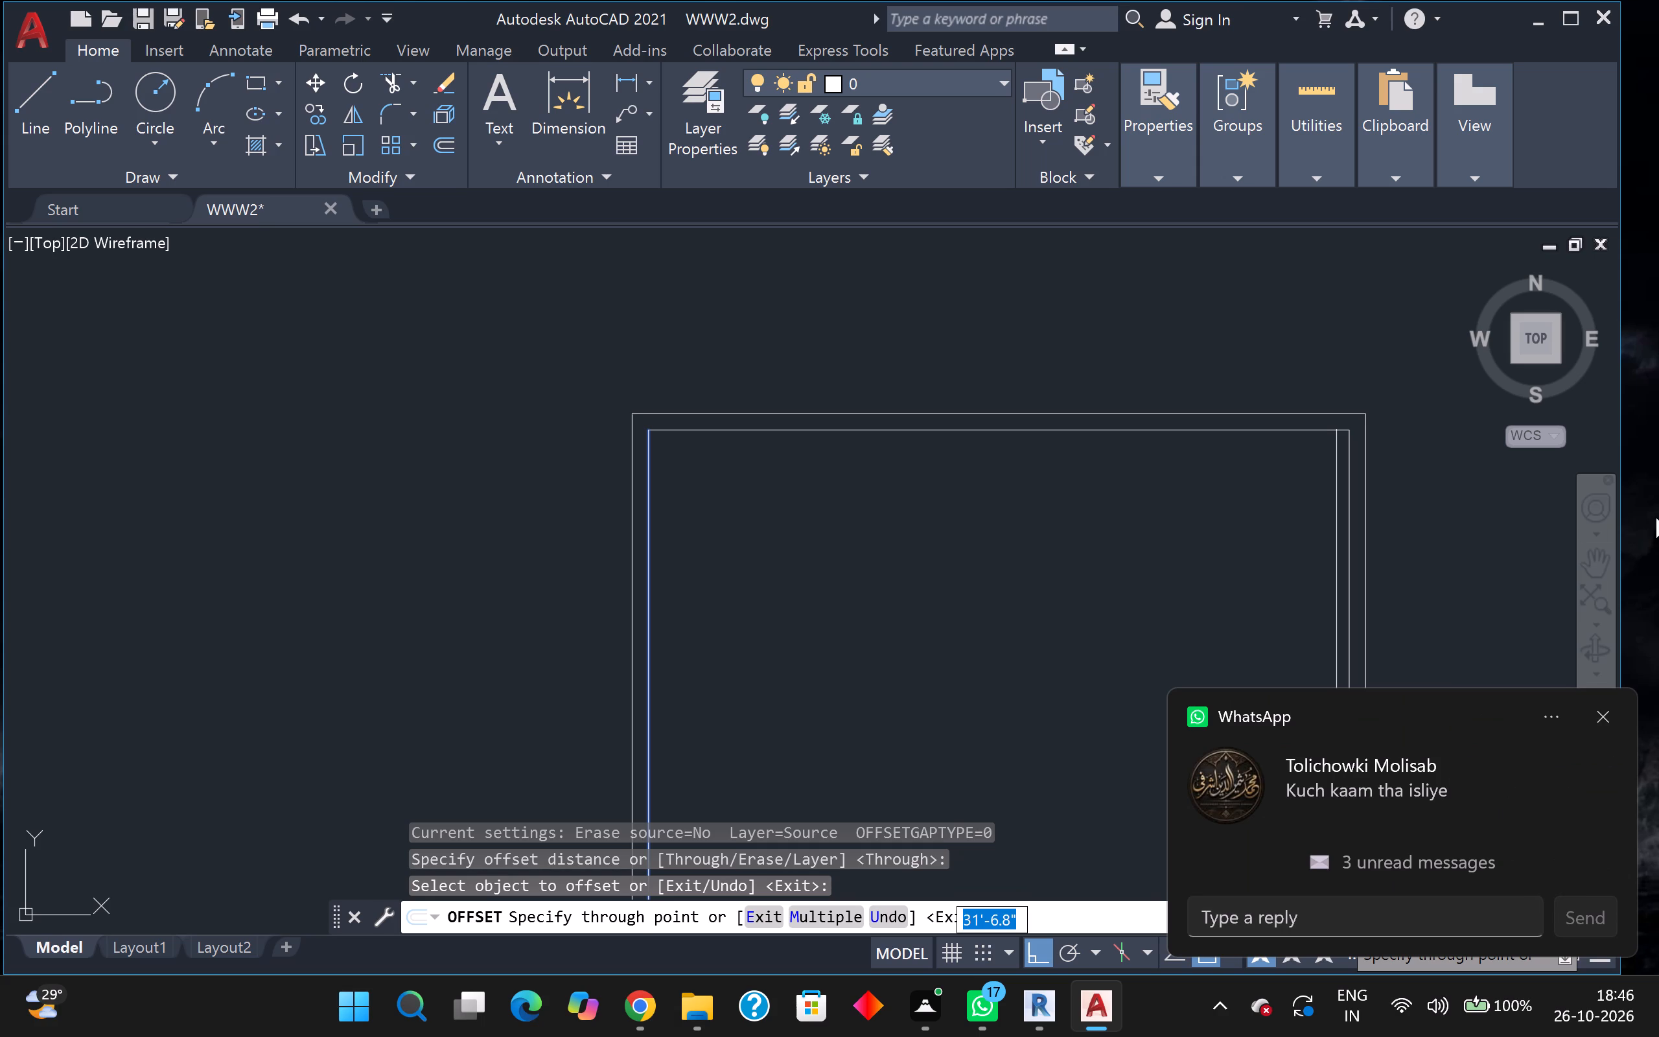
Send the two-line WhatsApp reply "ji tik hai molisab" and "inshallah" from the latest message notification.
left_click(1424, 906)
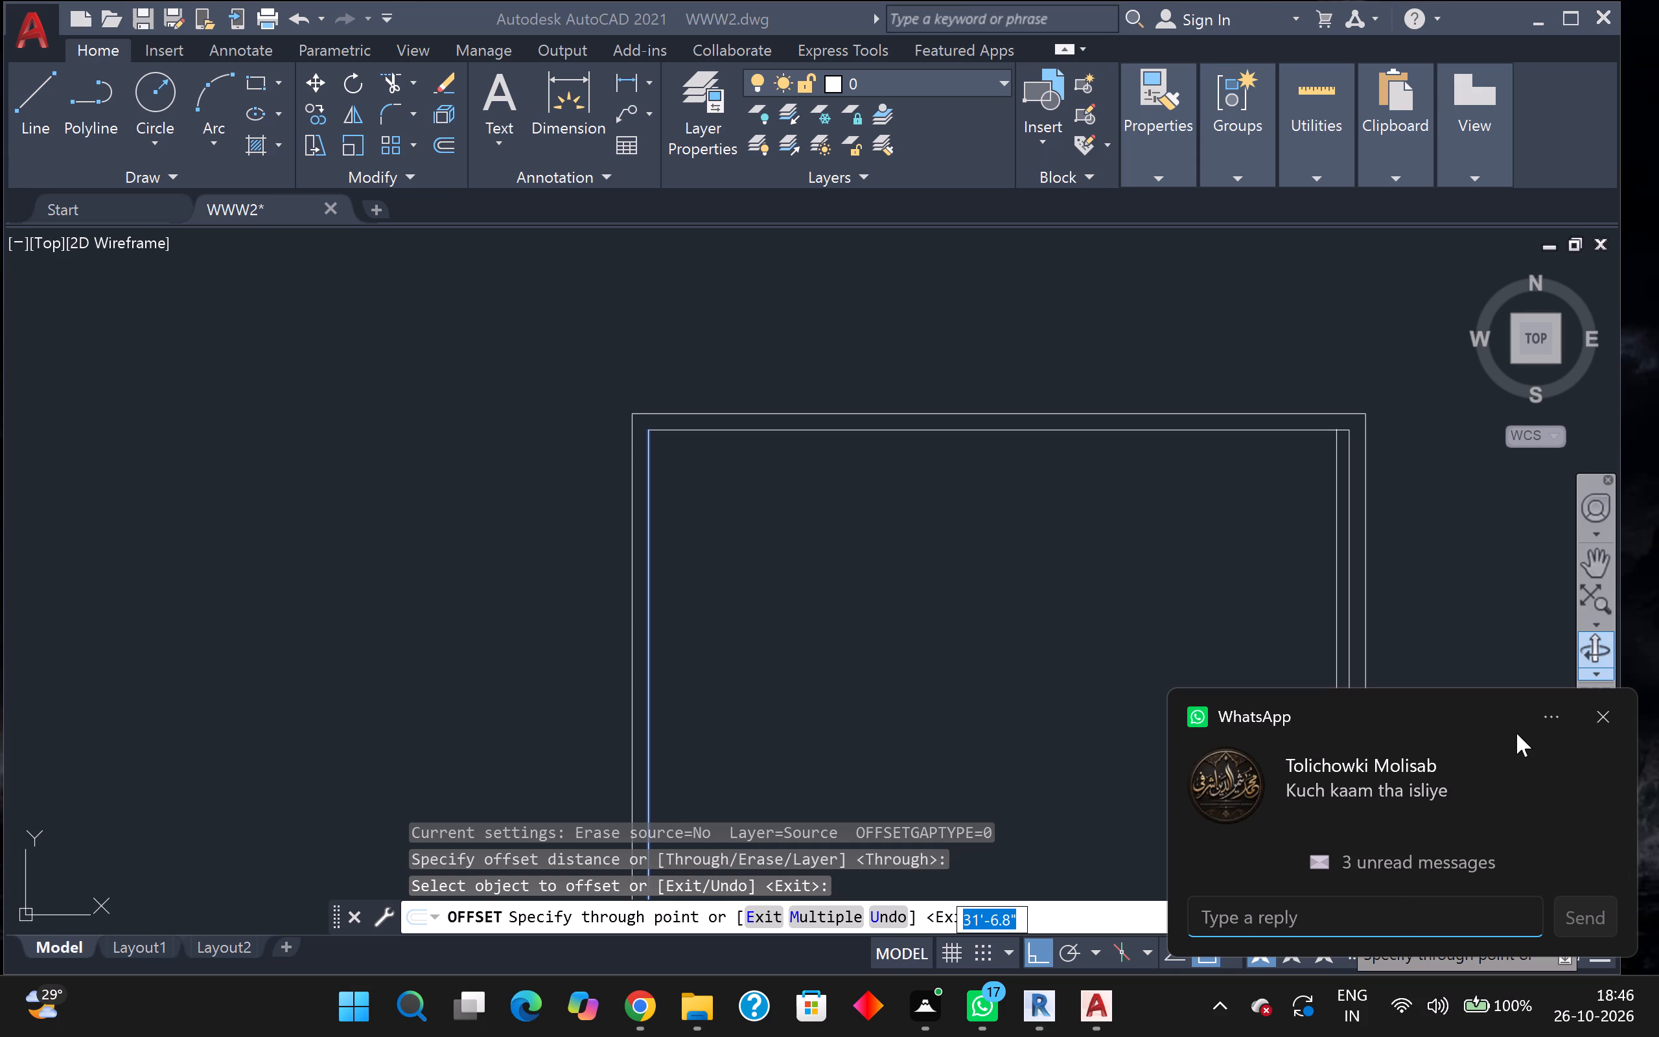
type("ji")
key("space")
type("t")
key("i")
type("k ha")
type("i")
key("space")
type("mo")
key("l")
type("is")
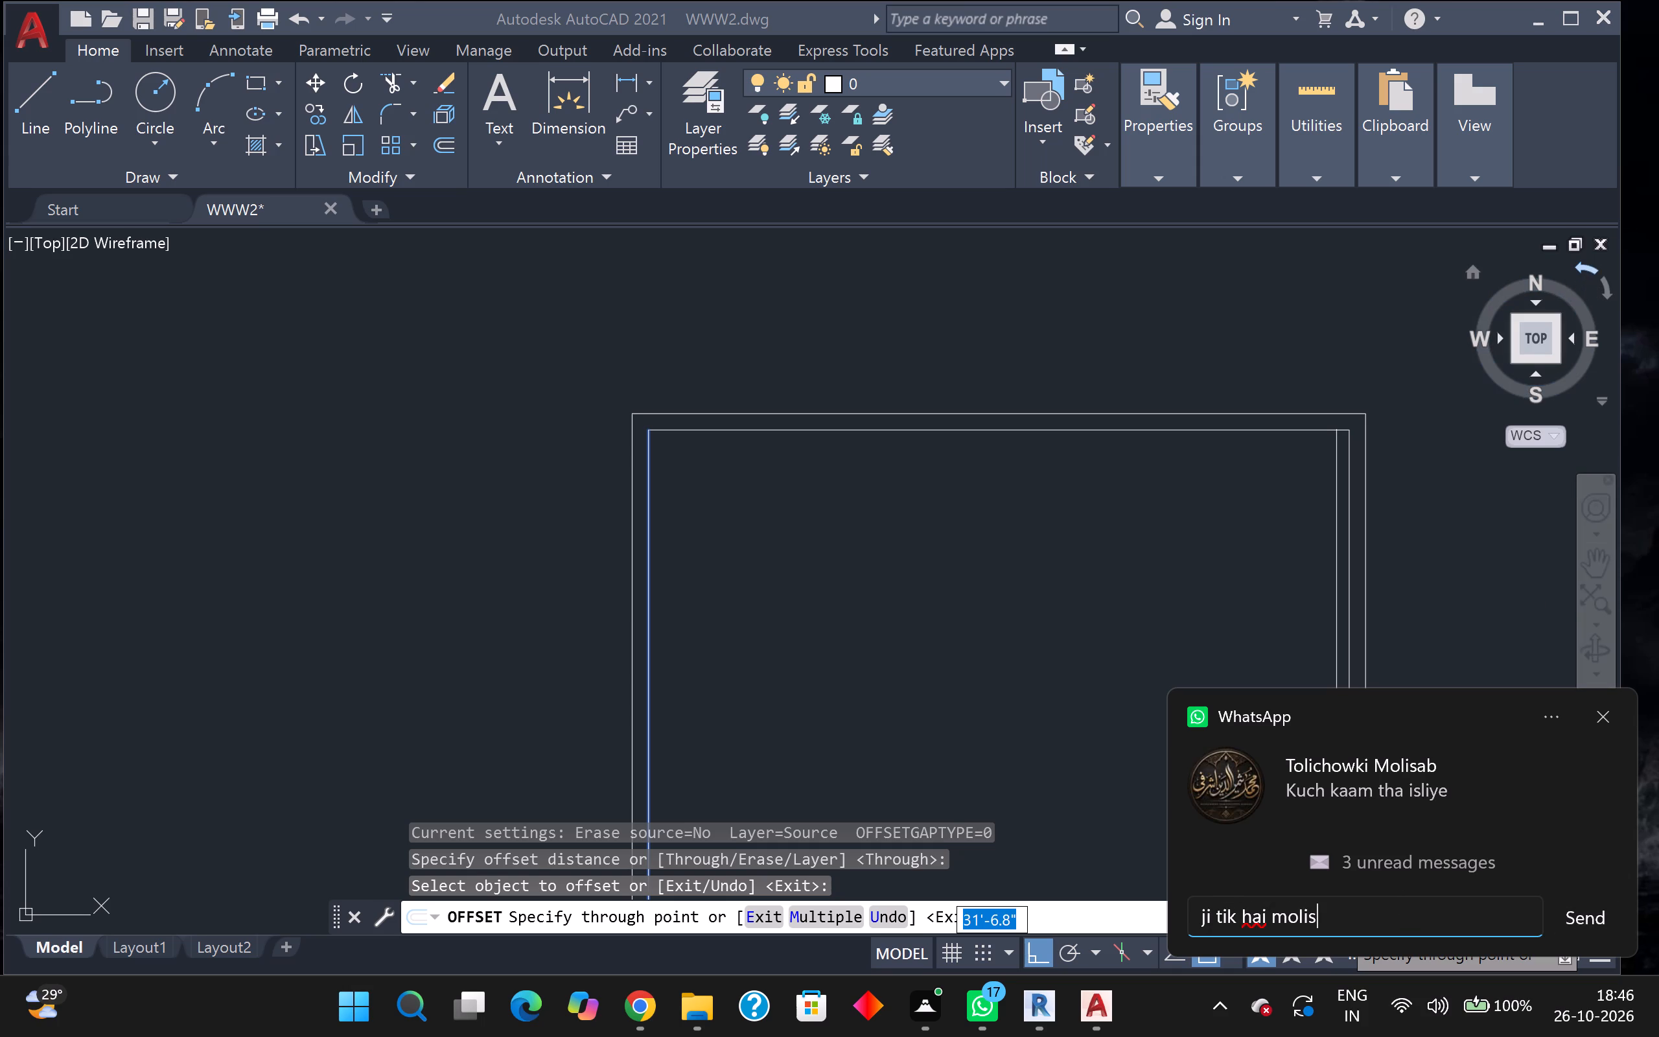
type("ab")
key("Return")
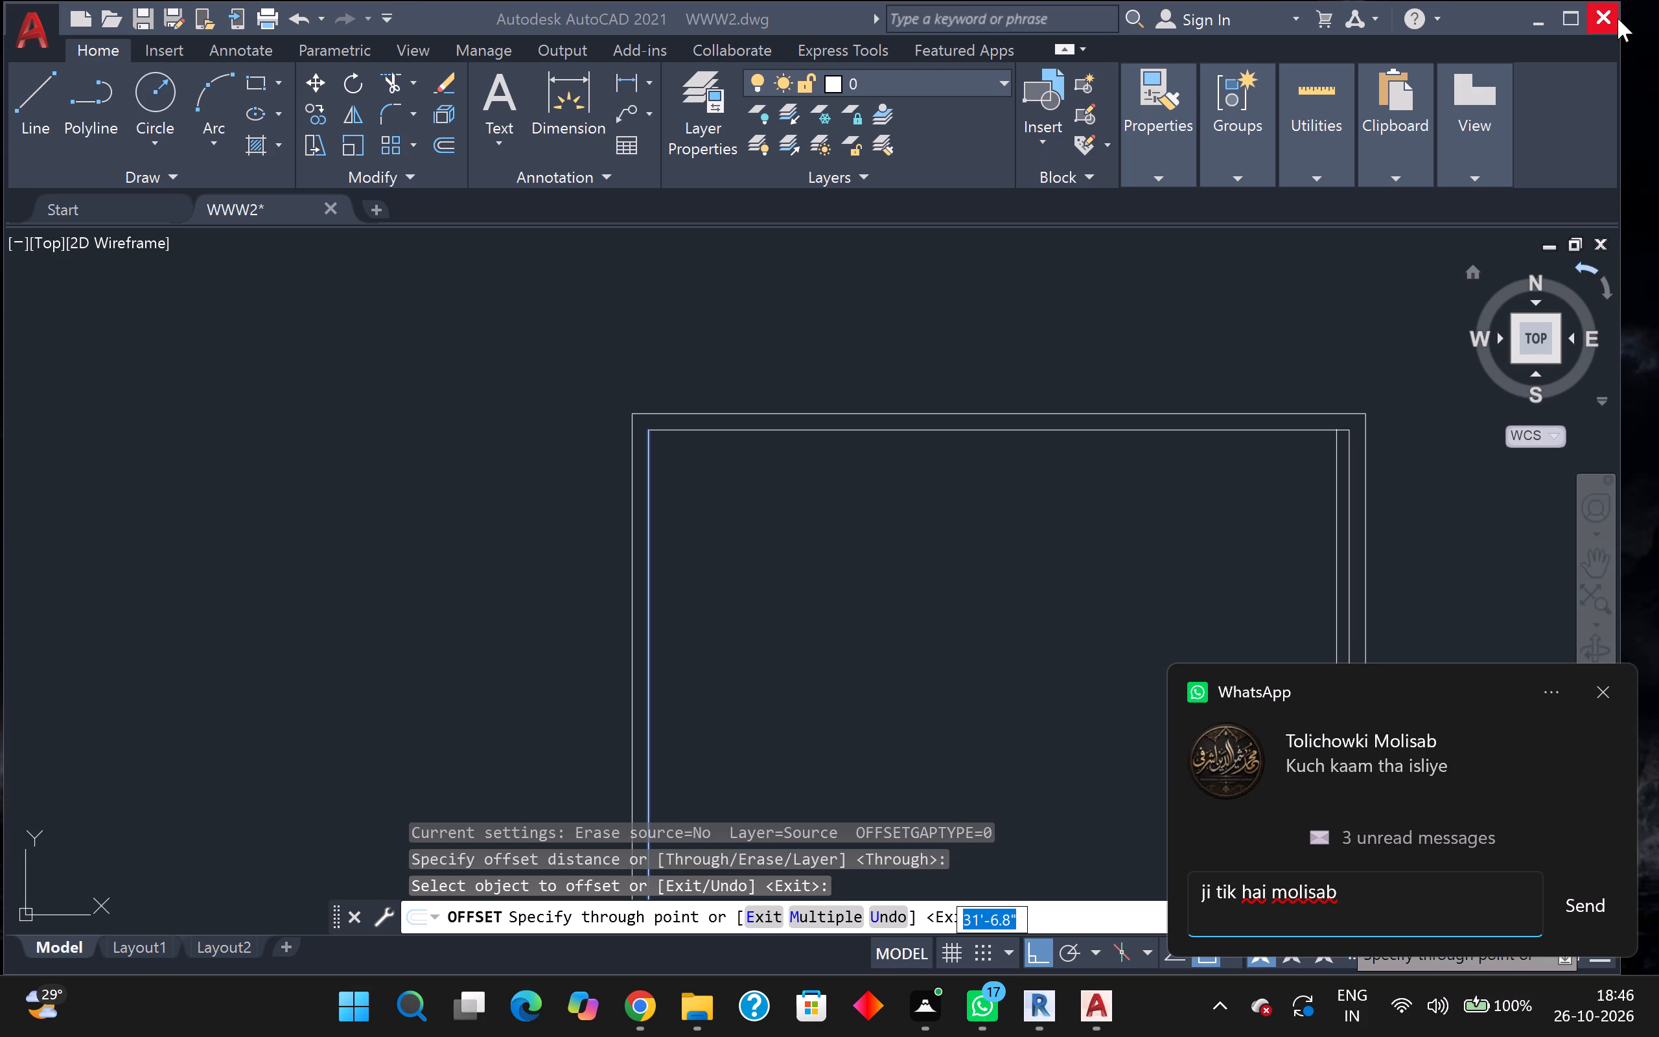
type("insha")
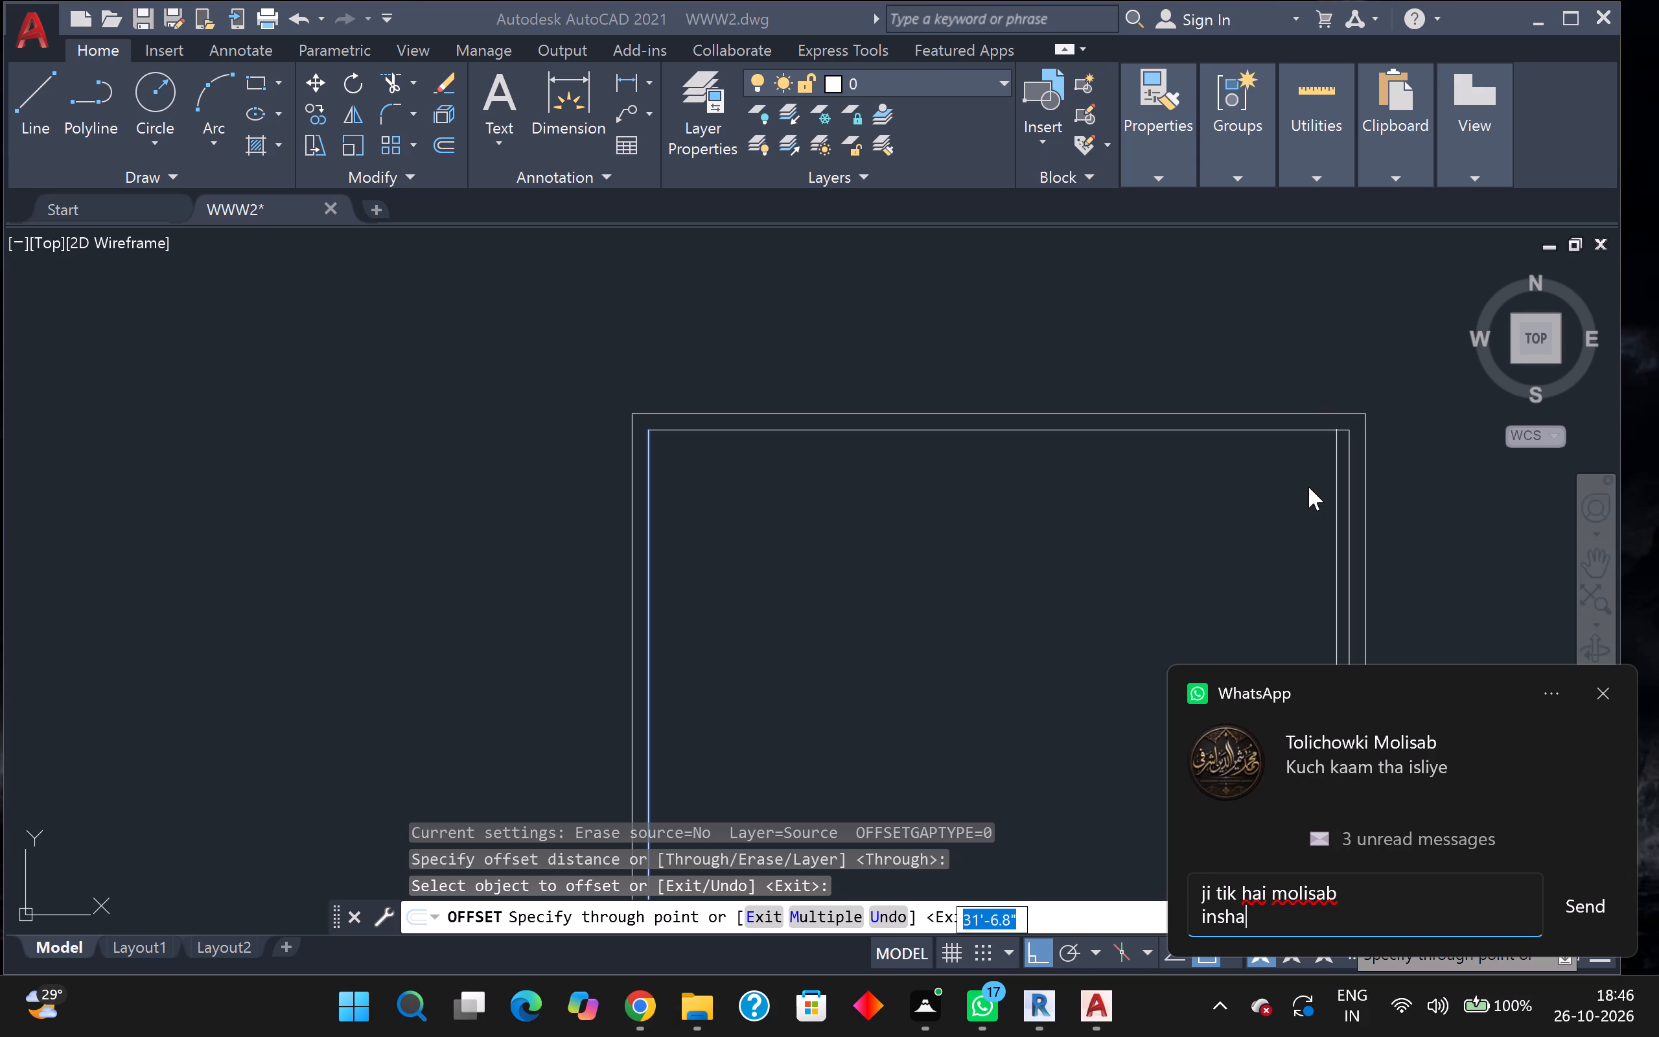
type("aala")
key("BackSpace")
key("BackSpace")
key("BackSpace")
key("BackSpace")
key("BackSpace")
type("alla")
key("h")
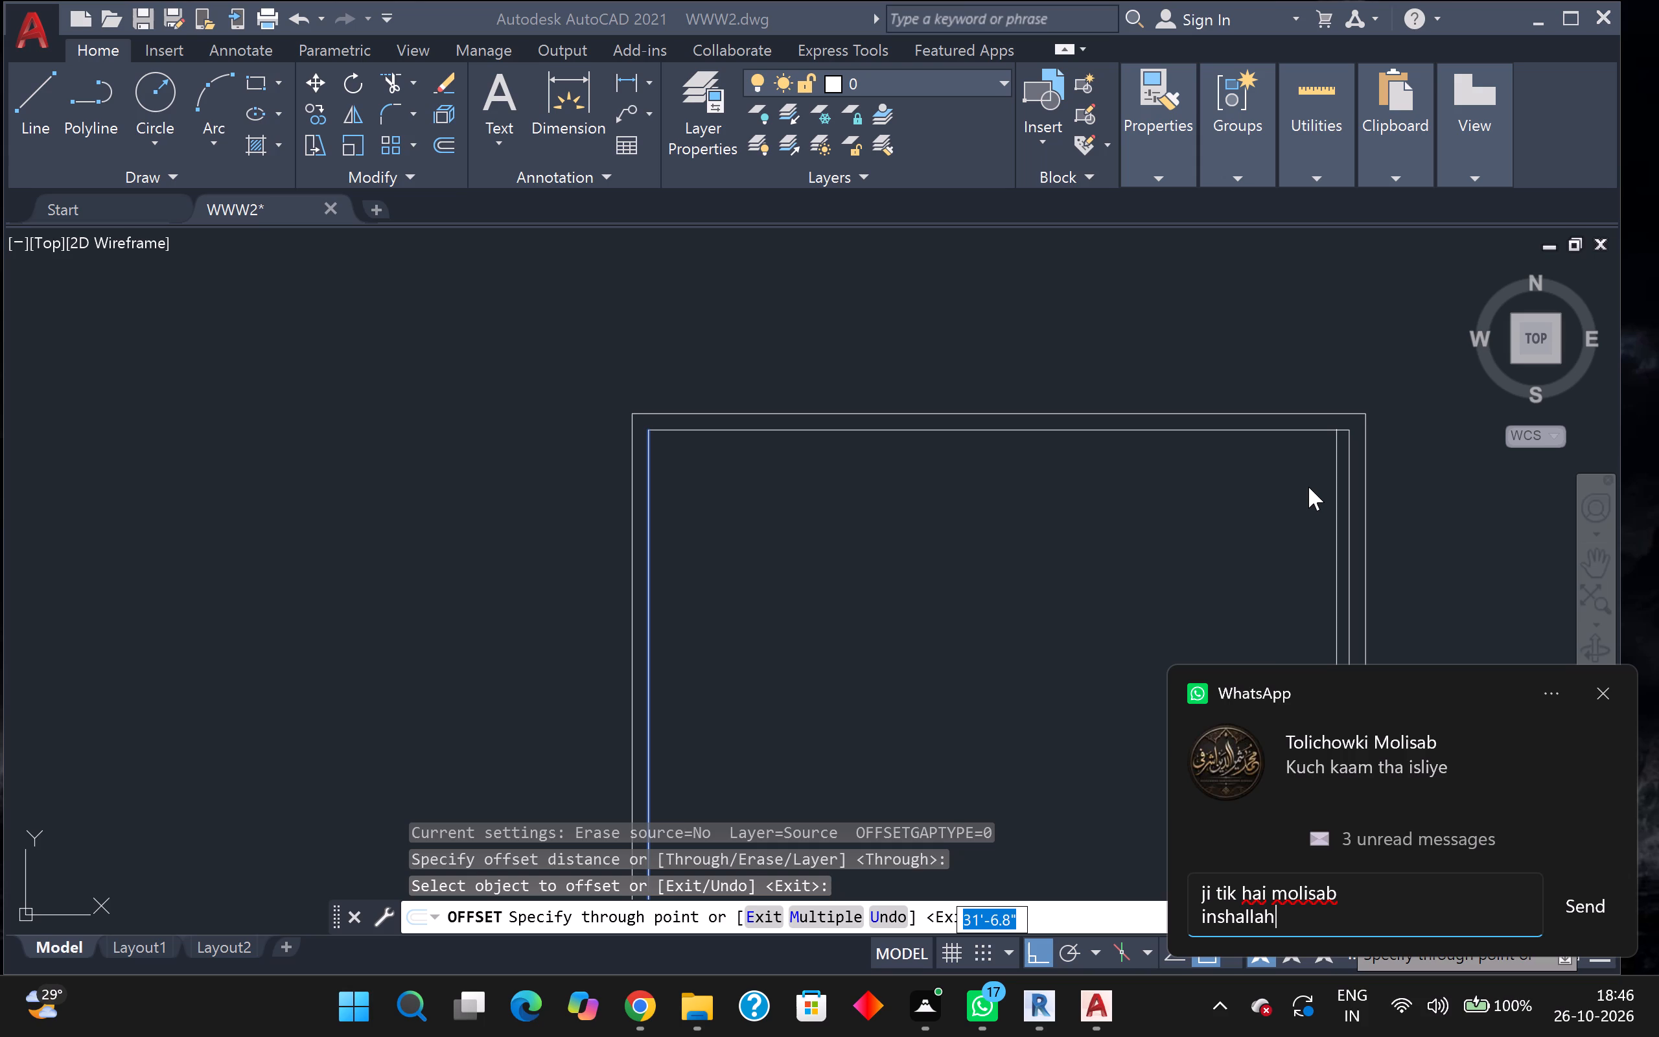
key("space")
key("Return")
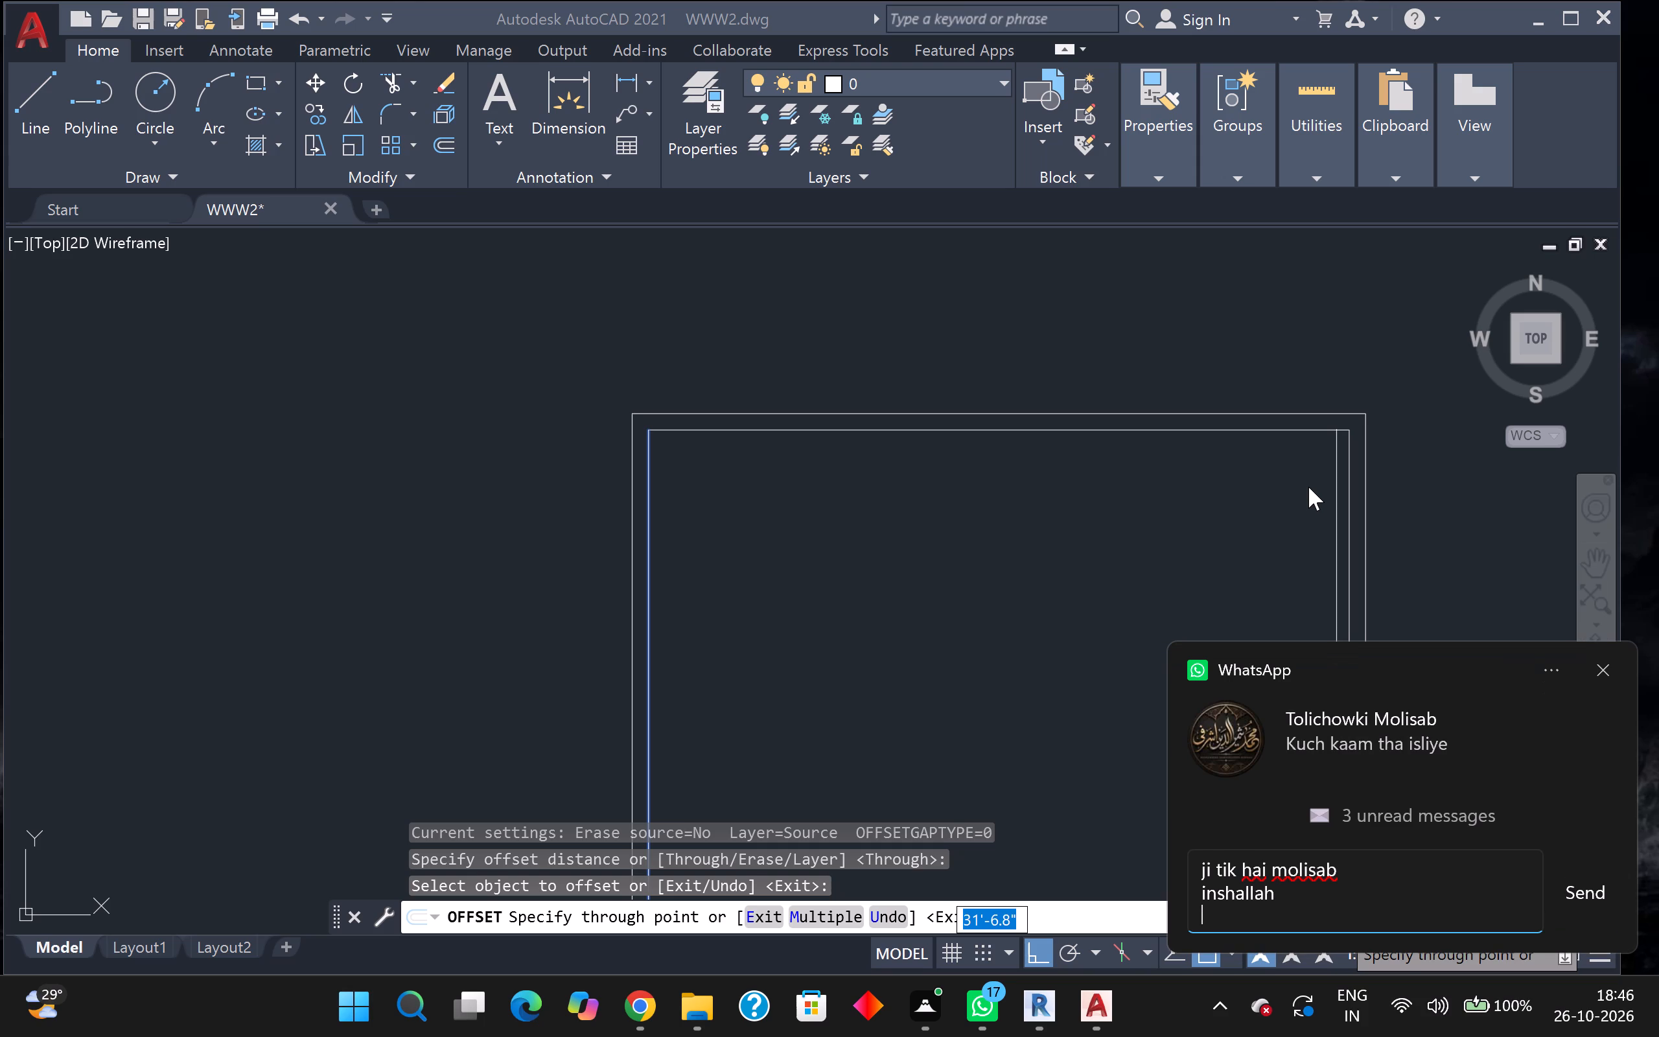
left_click(1598, 883)
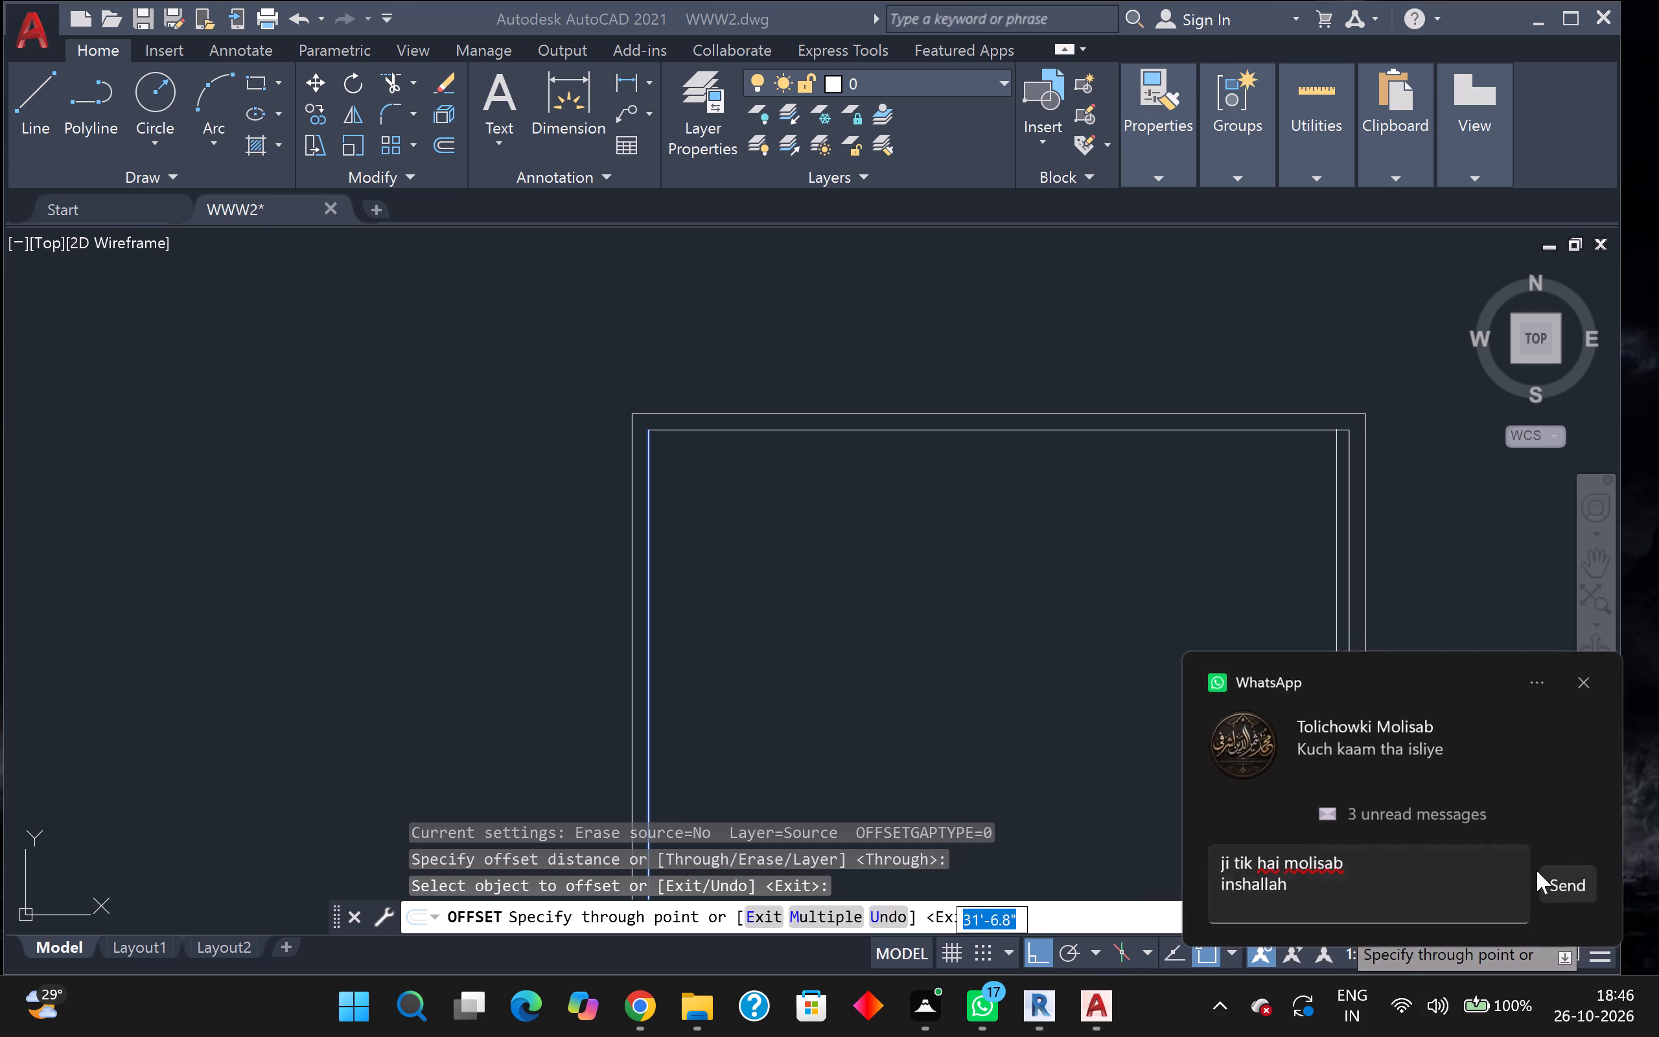
Back in AutoCAD, complete the offset of the west wall's inner line 9'6" into the interior.
scroll(1147, 614, "down", 1)
middle_click_drag(1144, 612, 1155, 326)
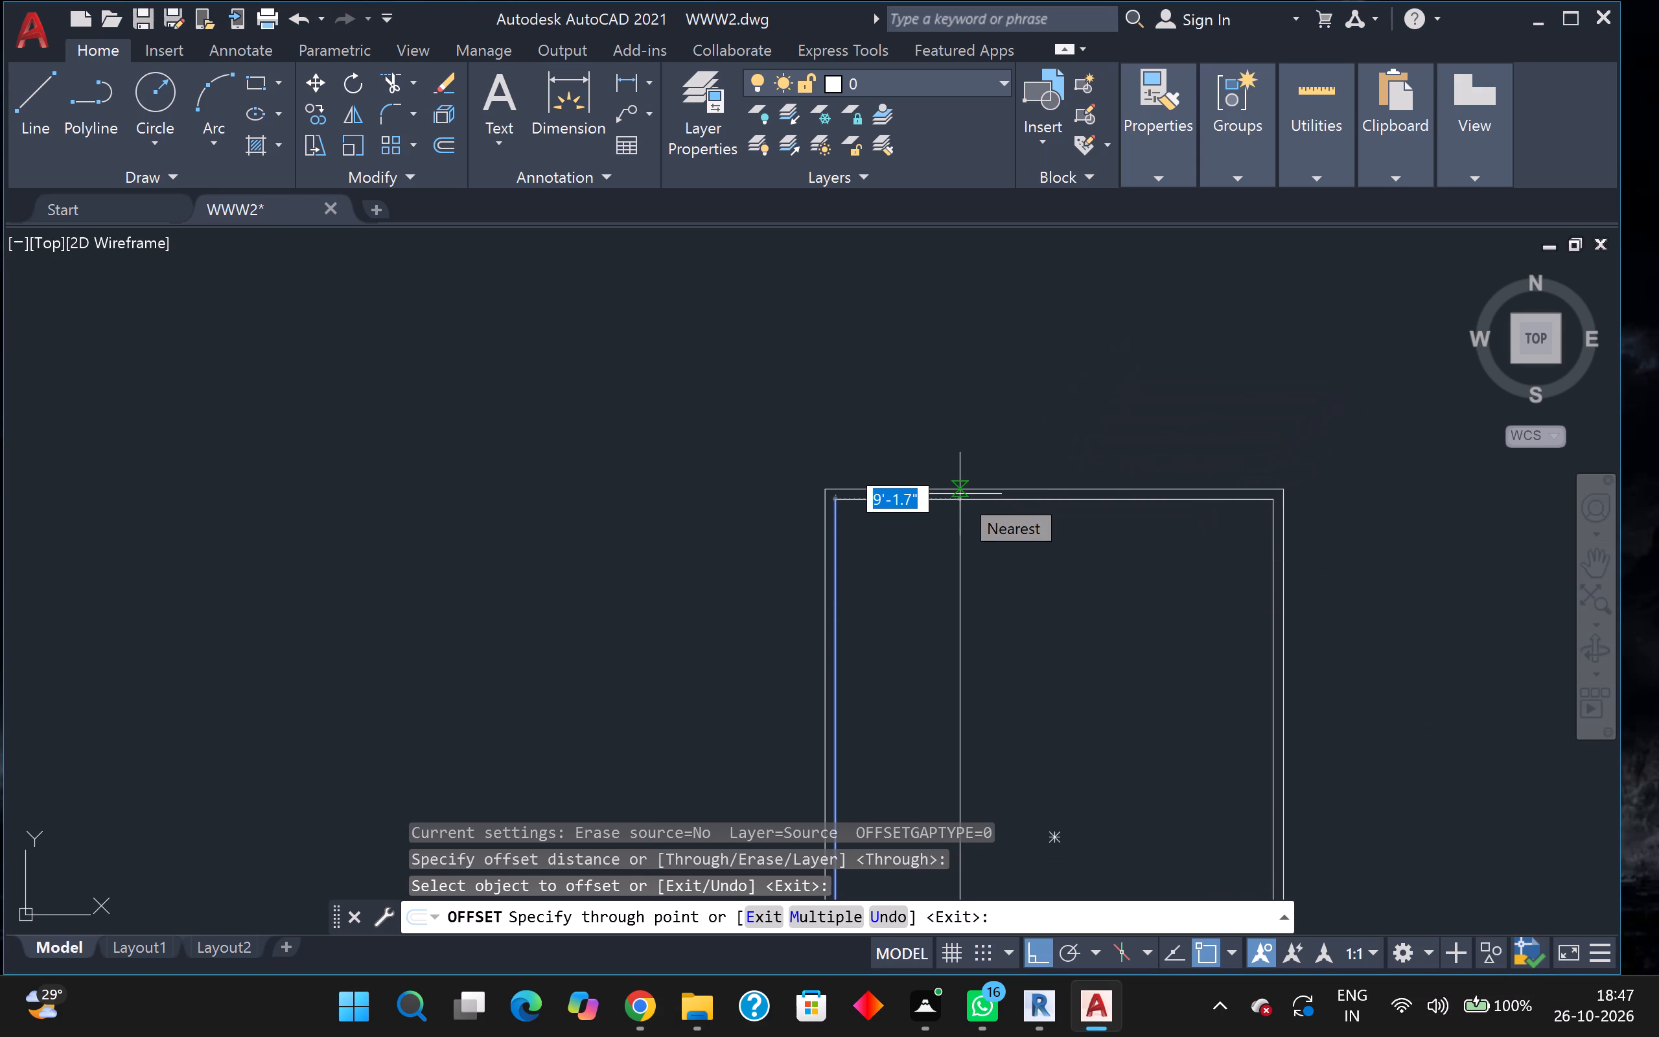
key("9")
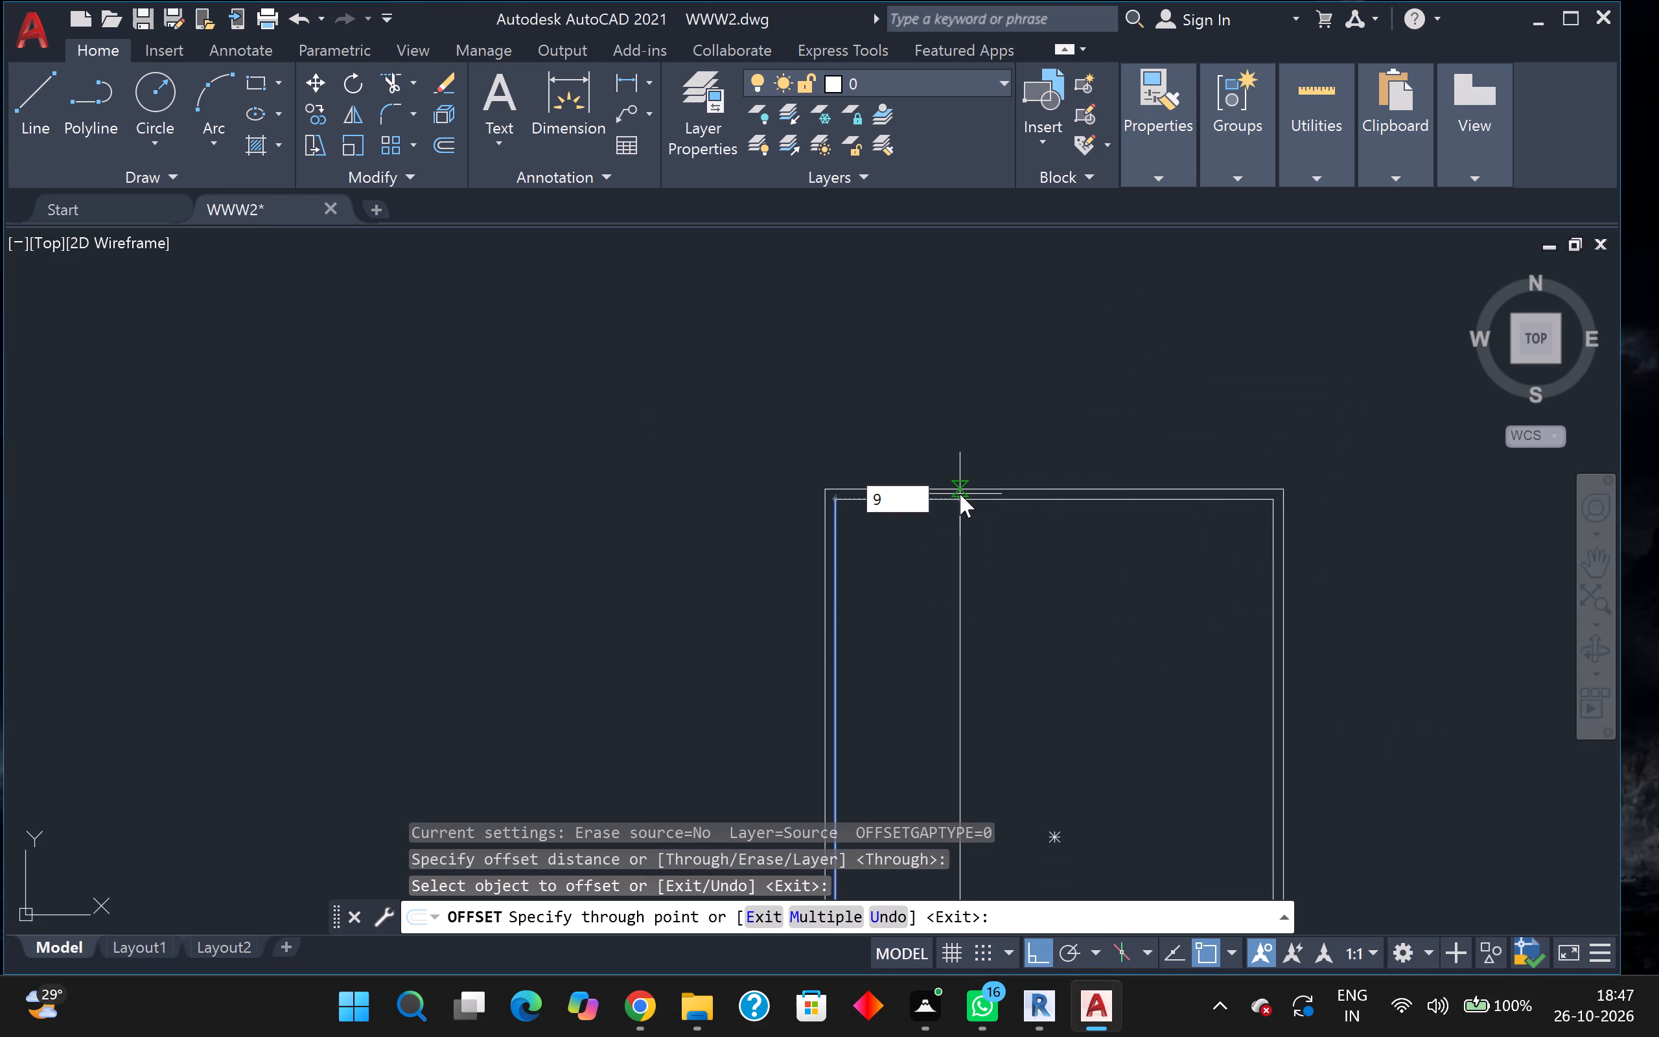
key("apostrophe")
key("6")
key("shift+quotedbl")
key("Return")
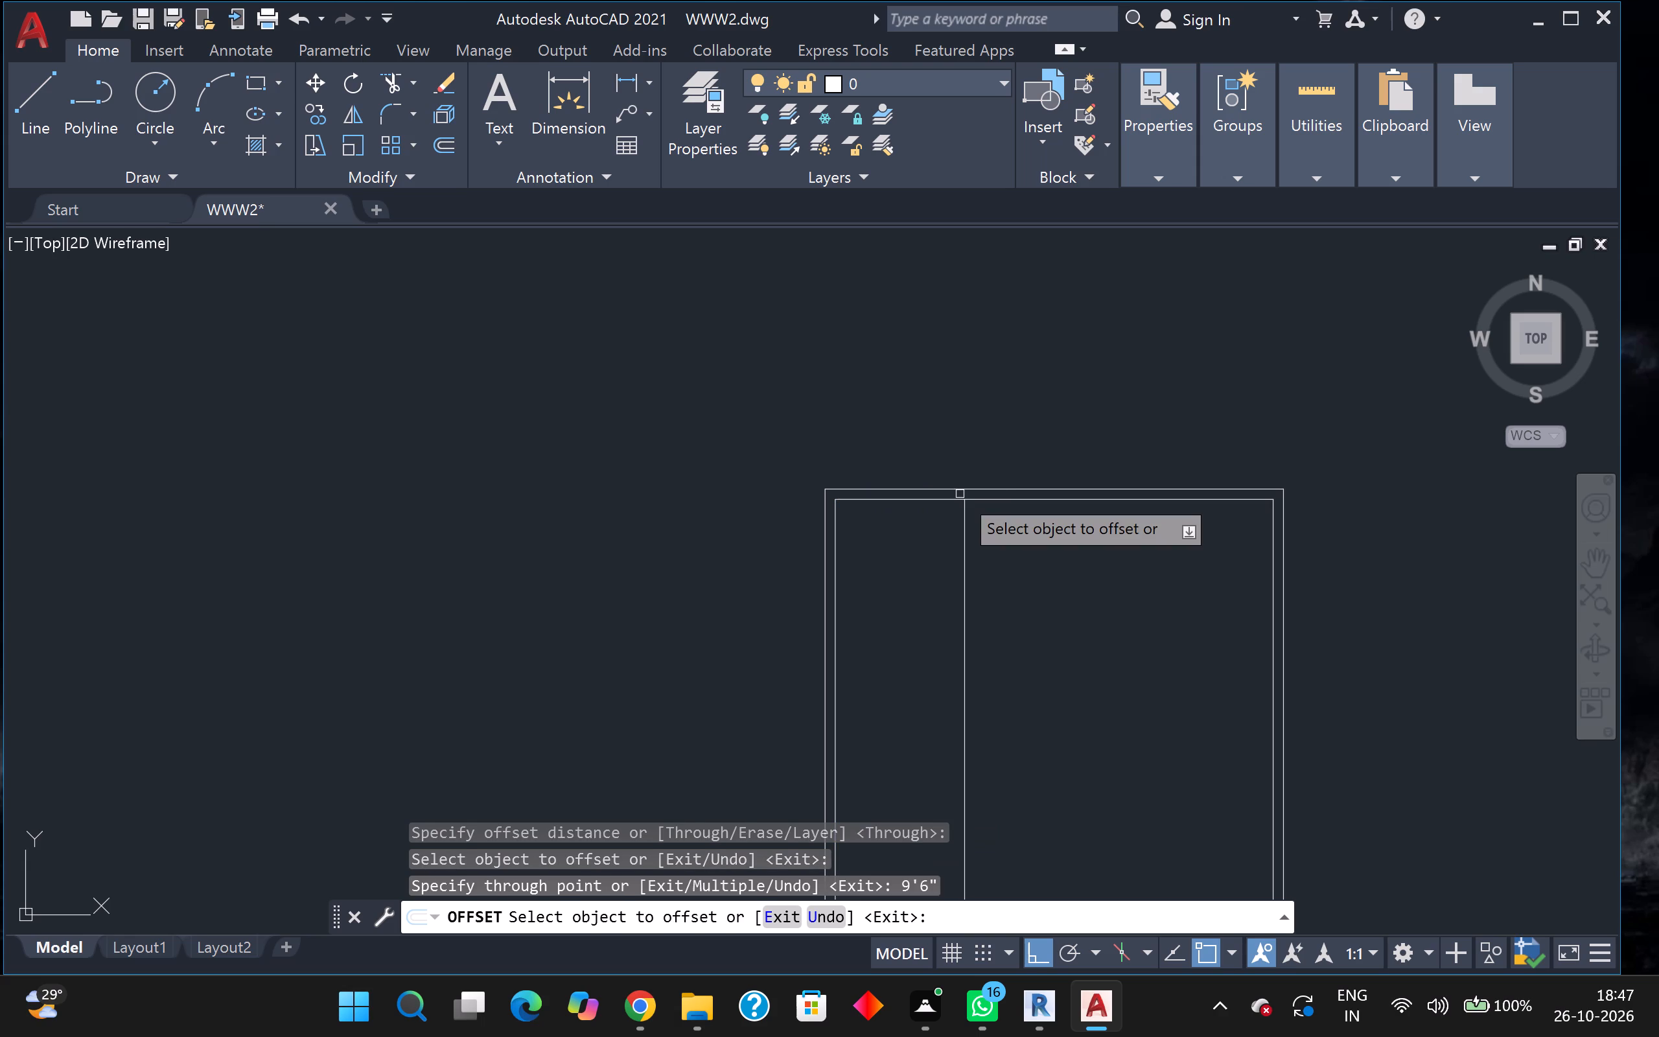
Offset the new vertical partition line 5" east to give the partition its thickness.
left_click(953, 570)
left_click(962, 571)
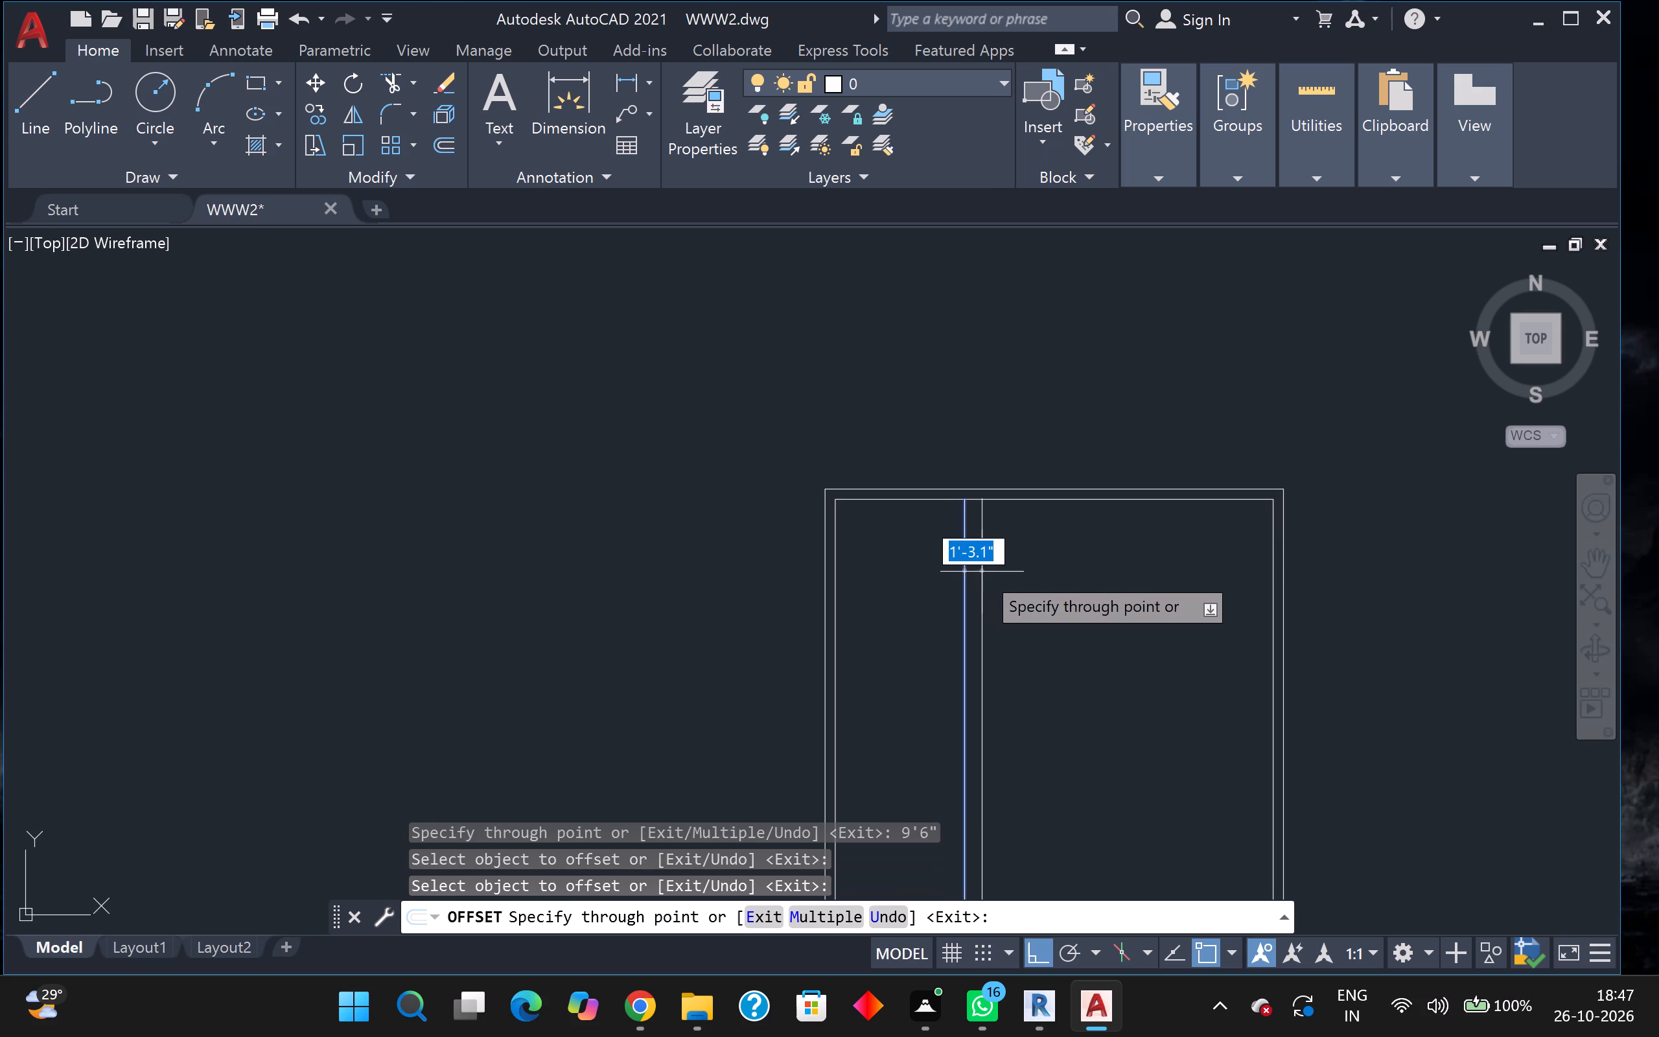
key("5")
key("Return")
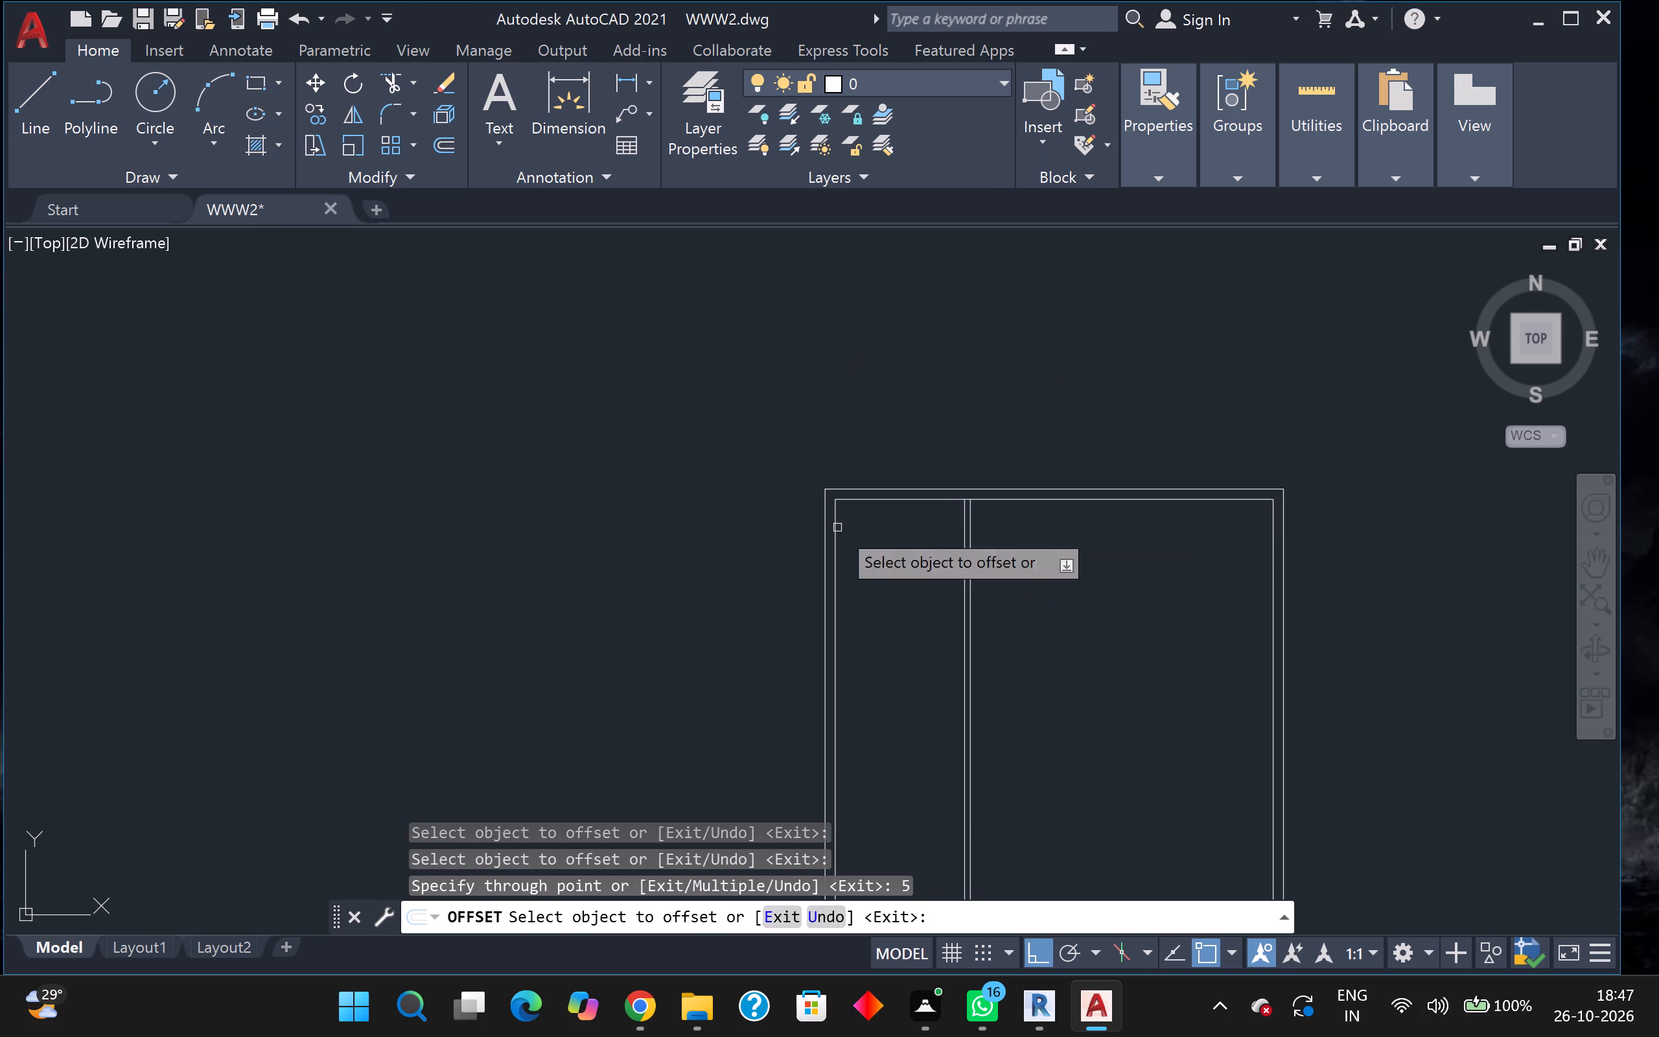
Offset the inner line of the north wall 4'6" down into the interior for a horizontal partition.
scroll(852, 600, "up", 1)
left_click(881, 437)
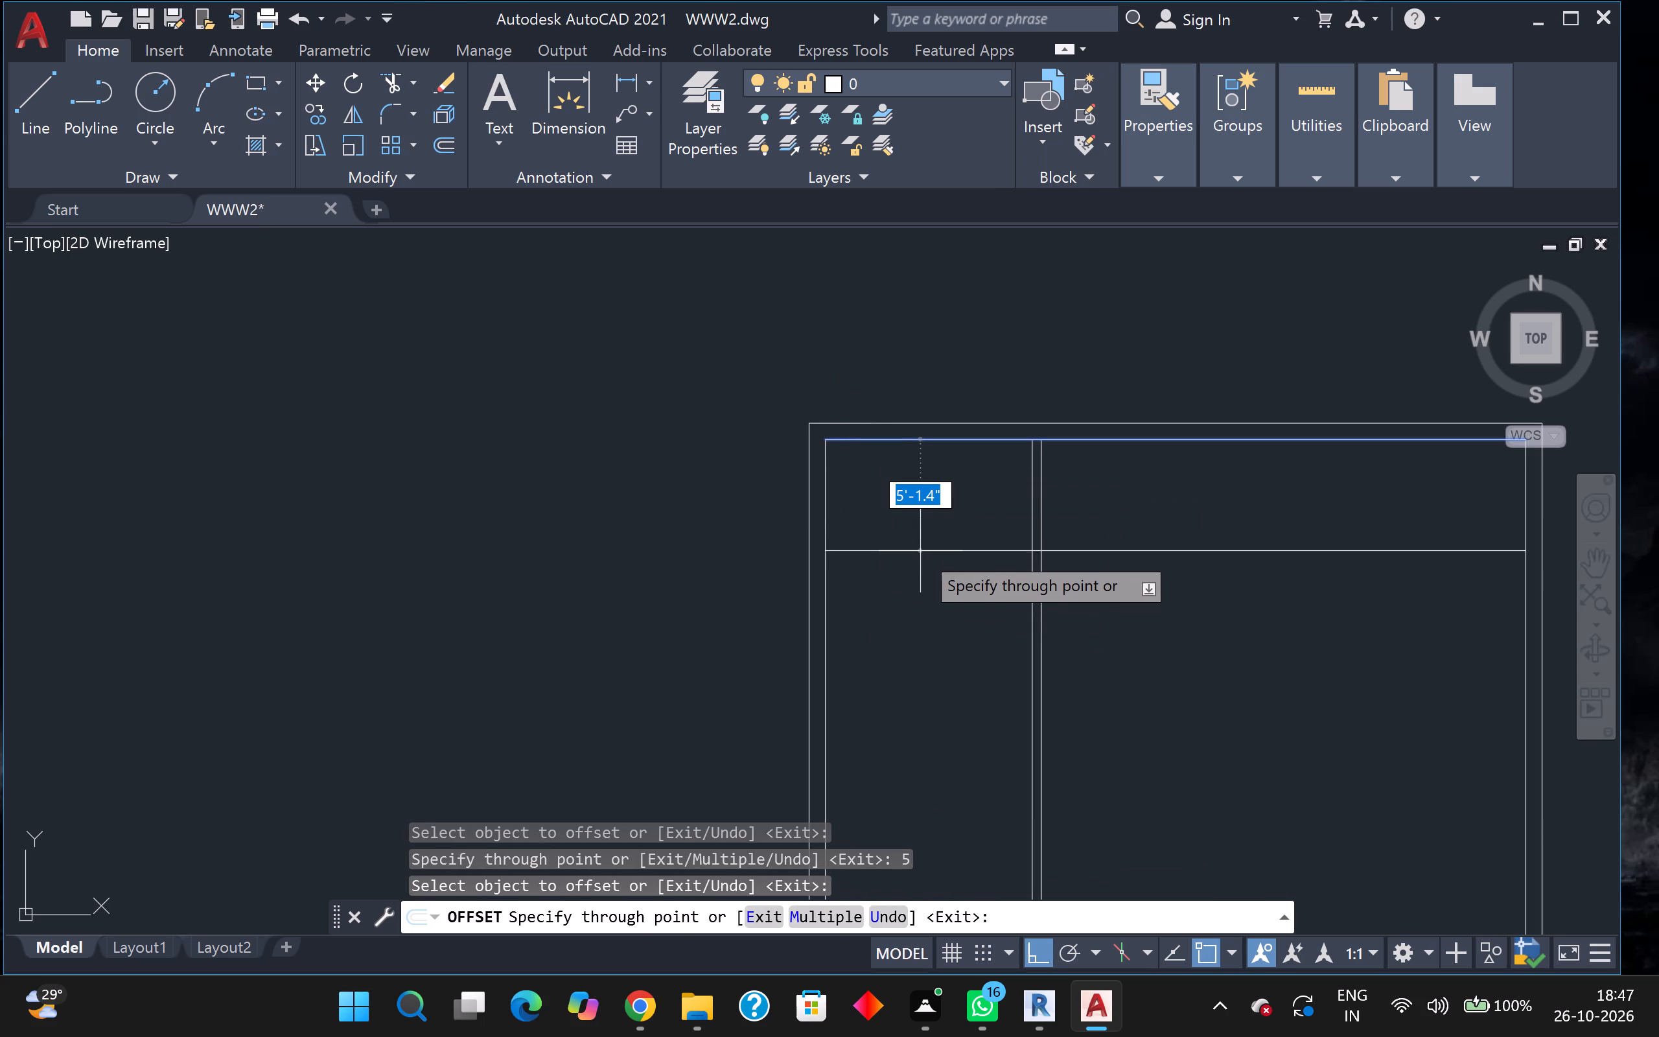
type("9'")
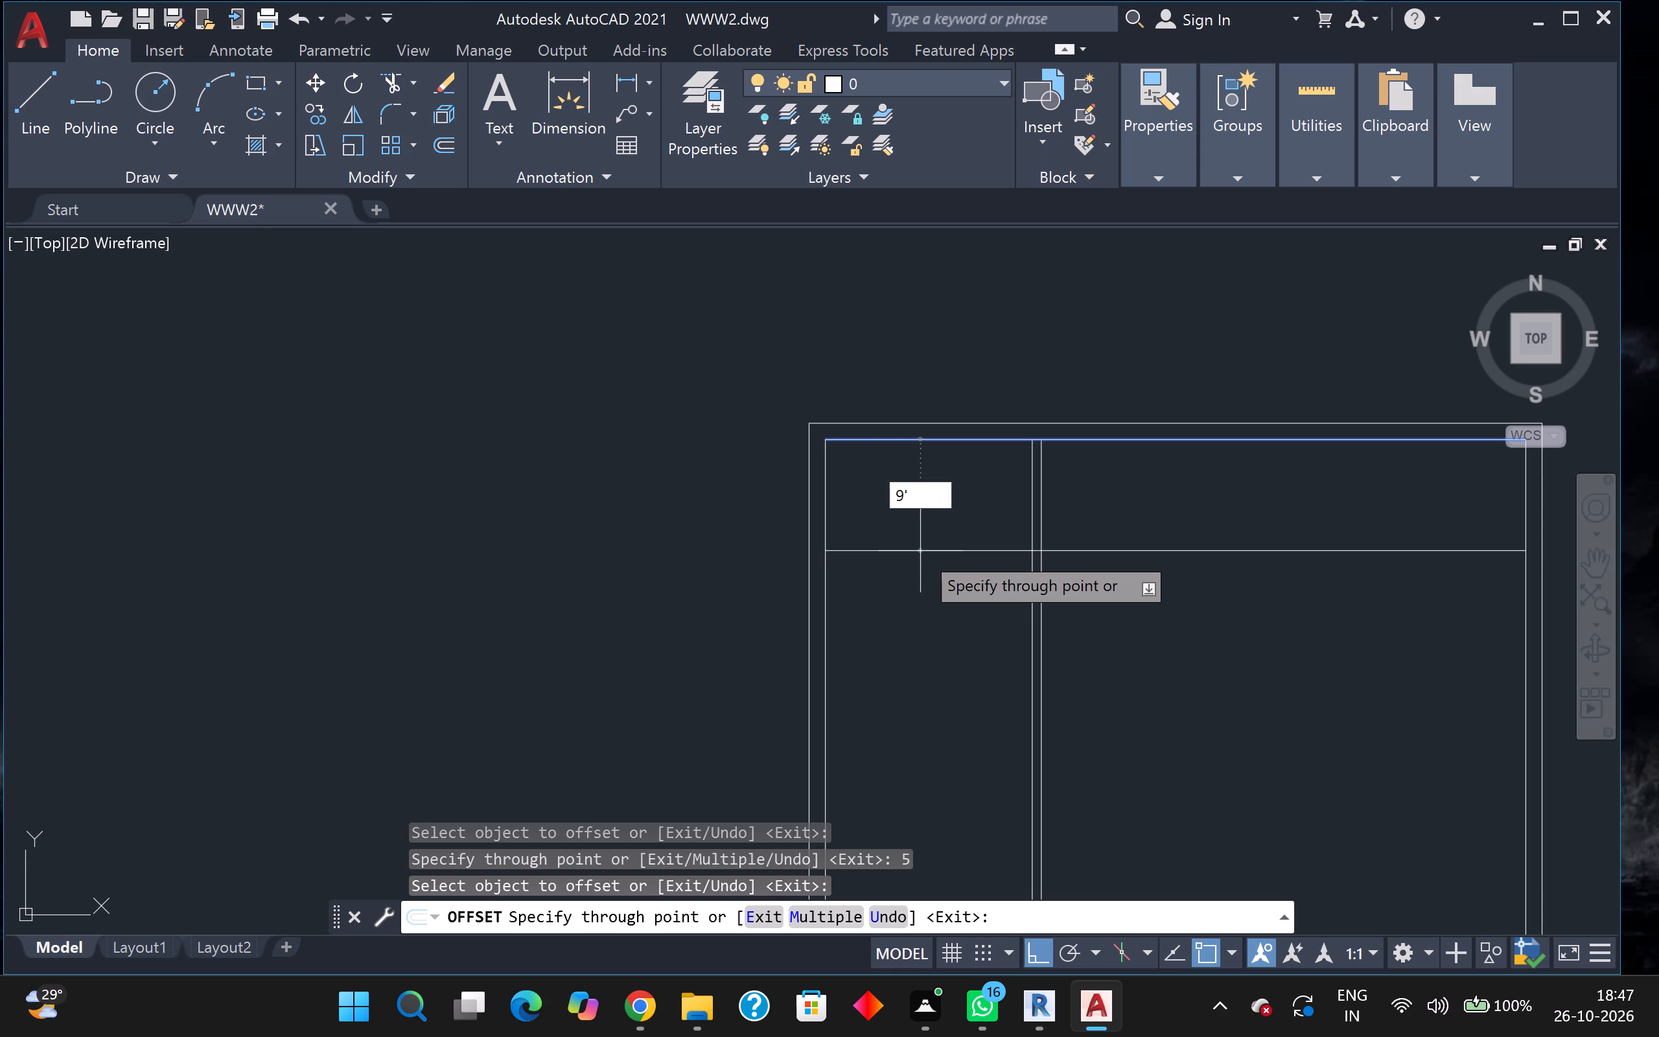
key("6")
key("BackSpace")
key("BackSpace")
key("BackSpace")
key("4")
type("'6")
key("shift+quotedbl")
key("Return")
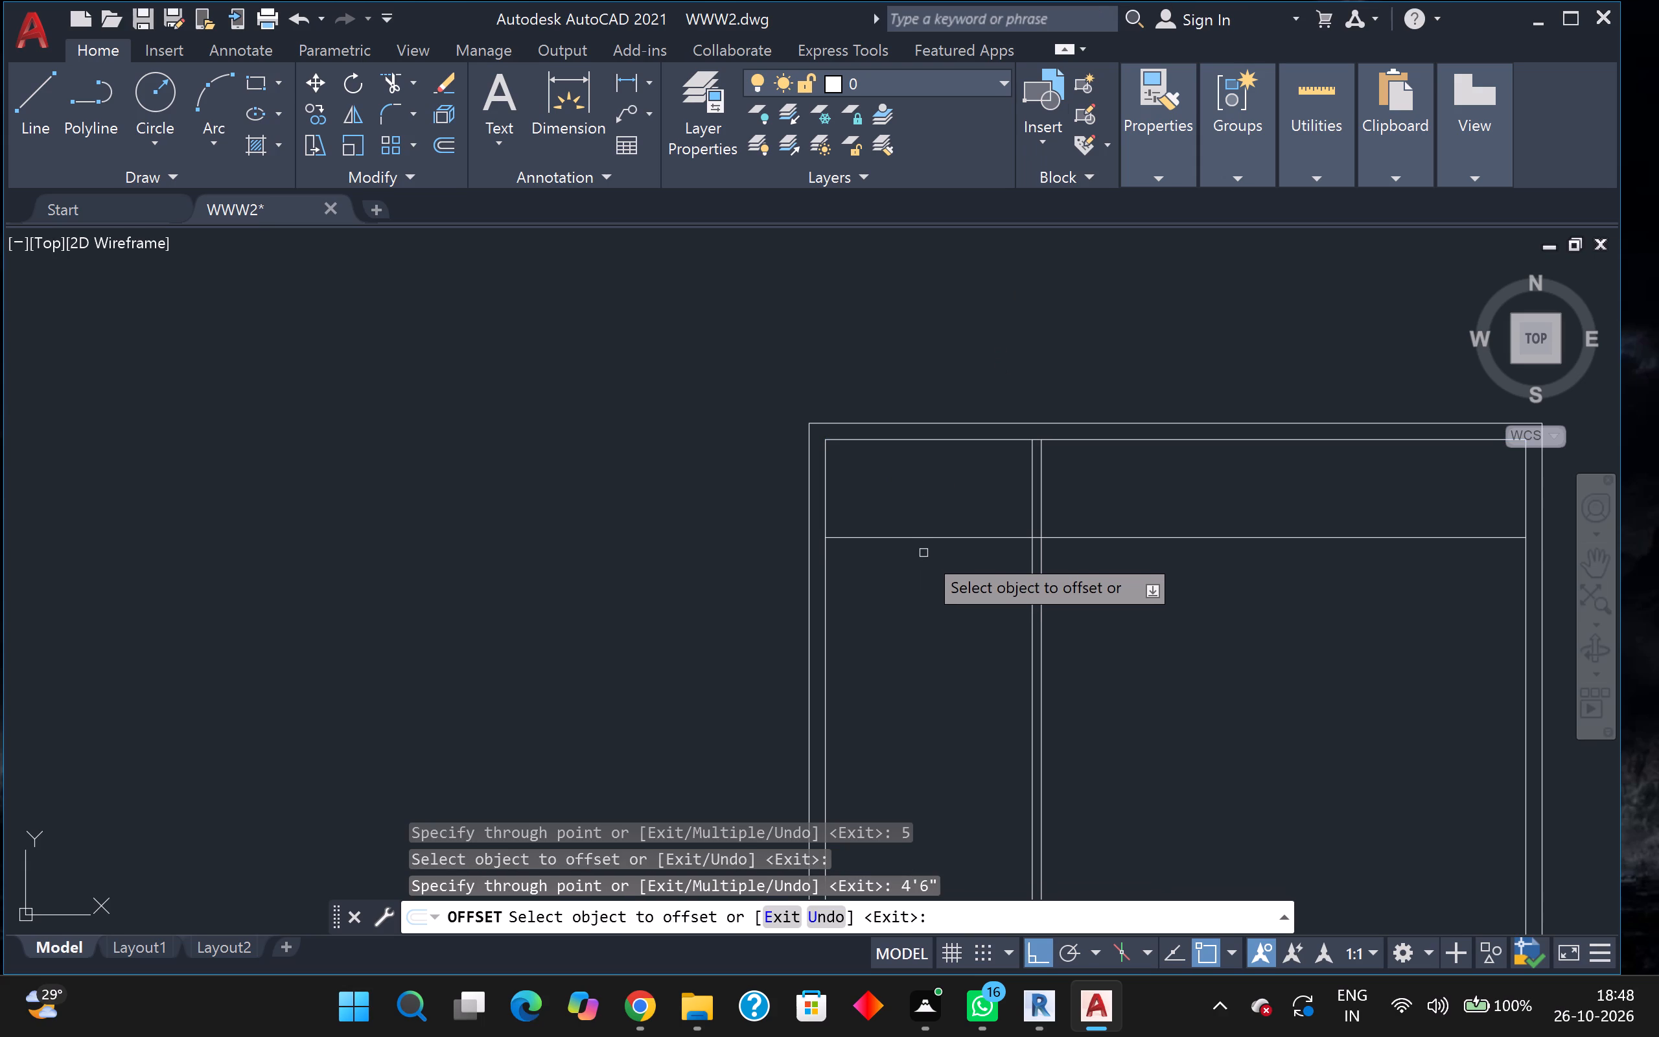
Offset the new horizontal partition line 5" south to give the partition its thickness.
left_click(946, 534)
key("5")
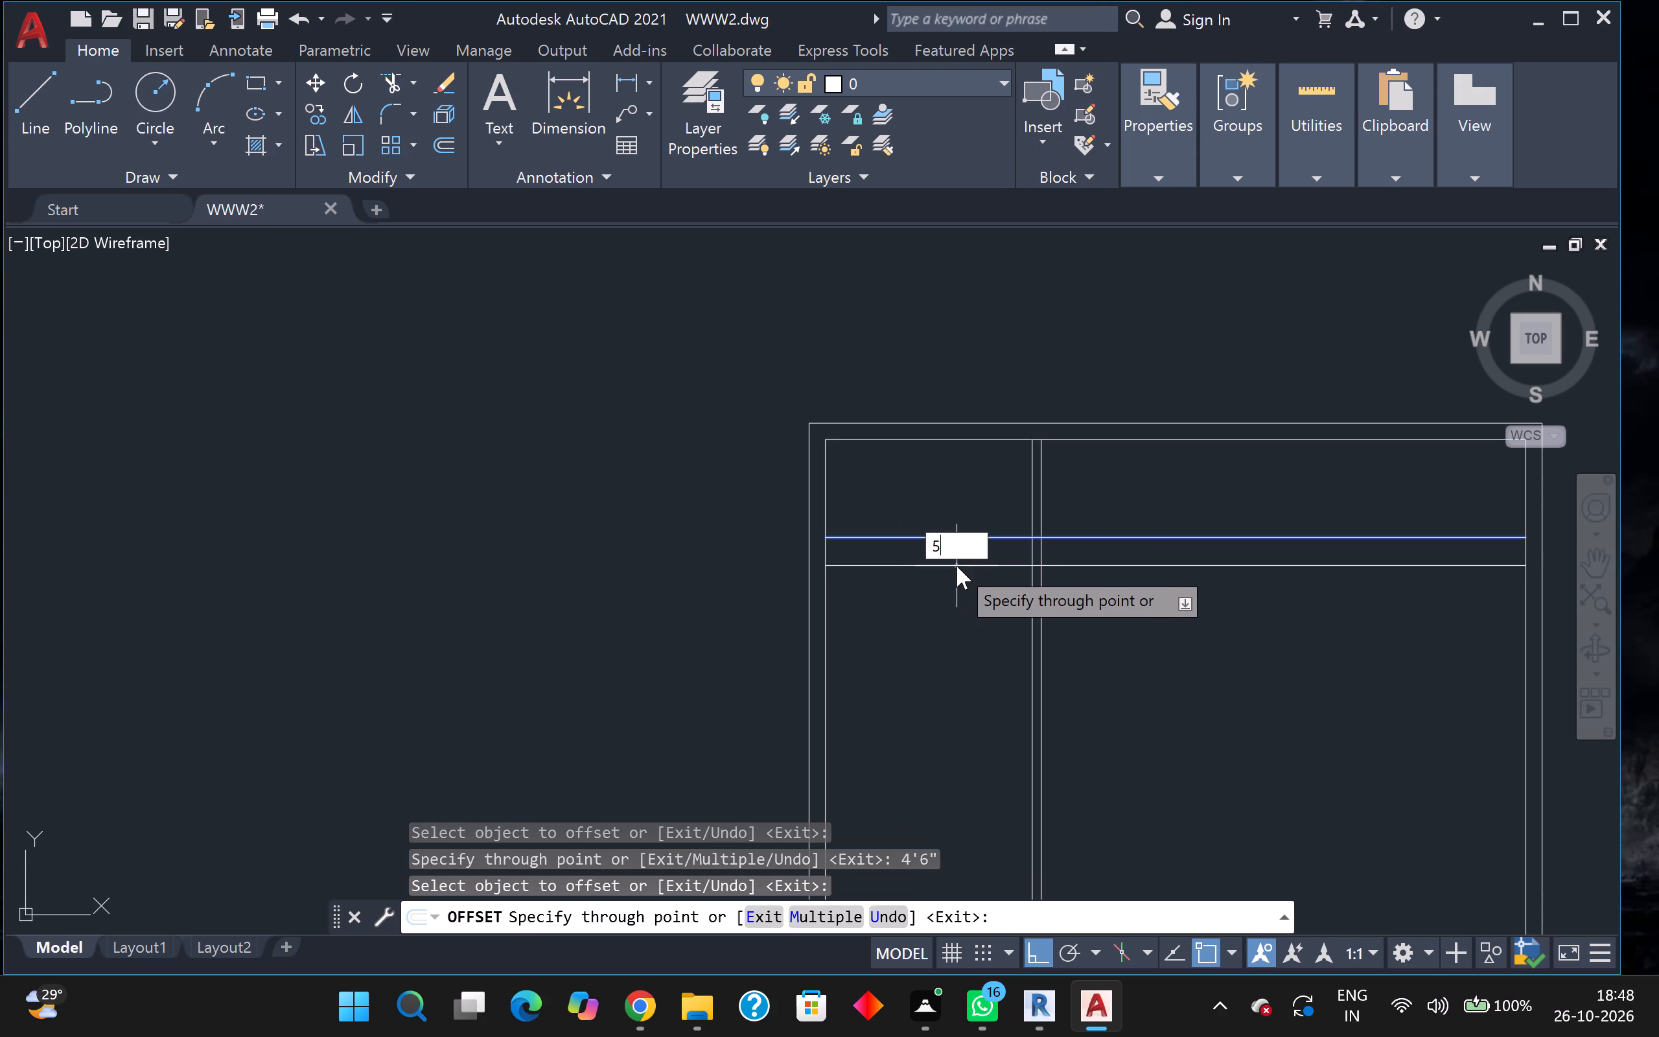
key("Return")
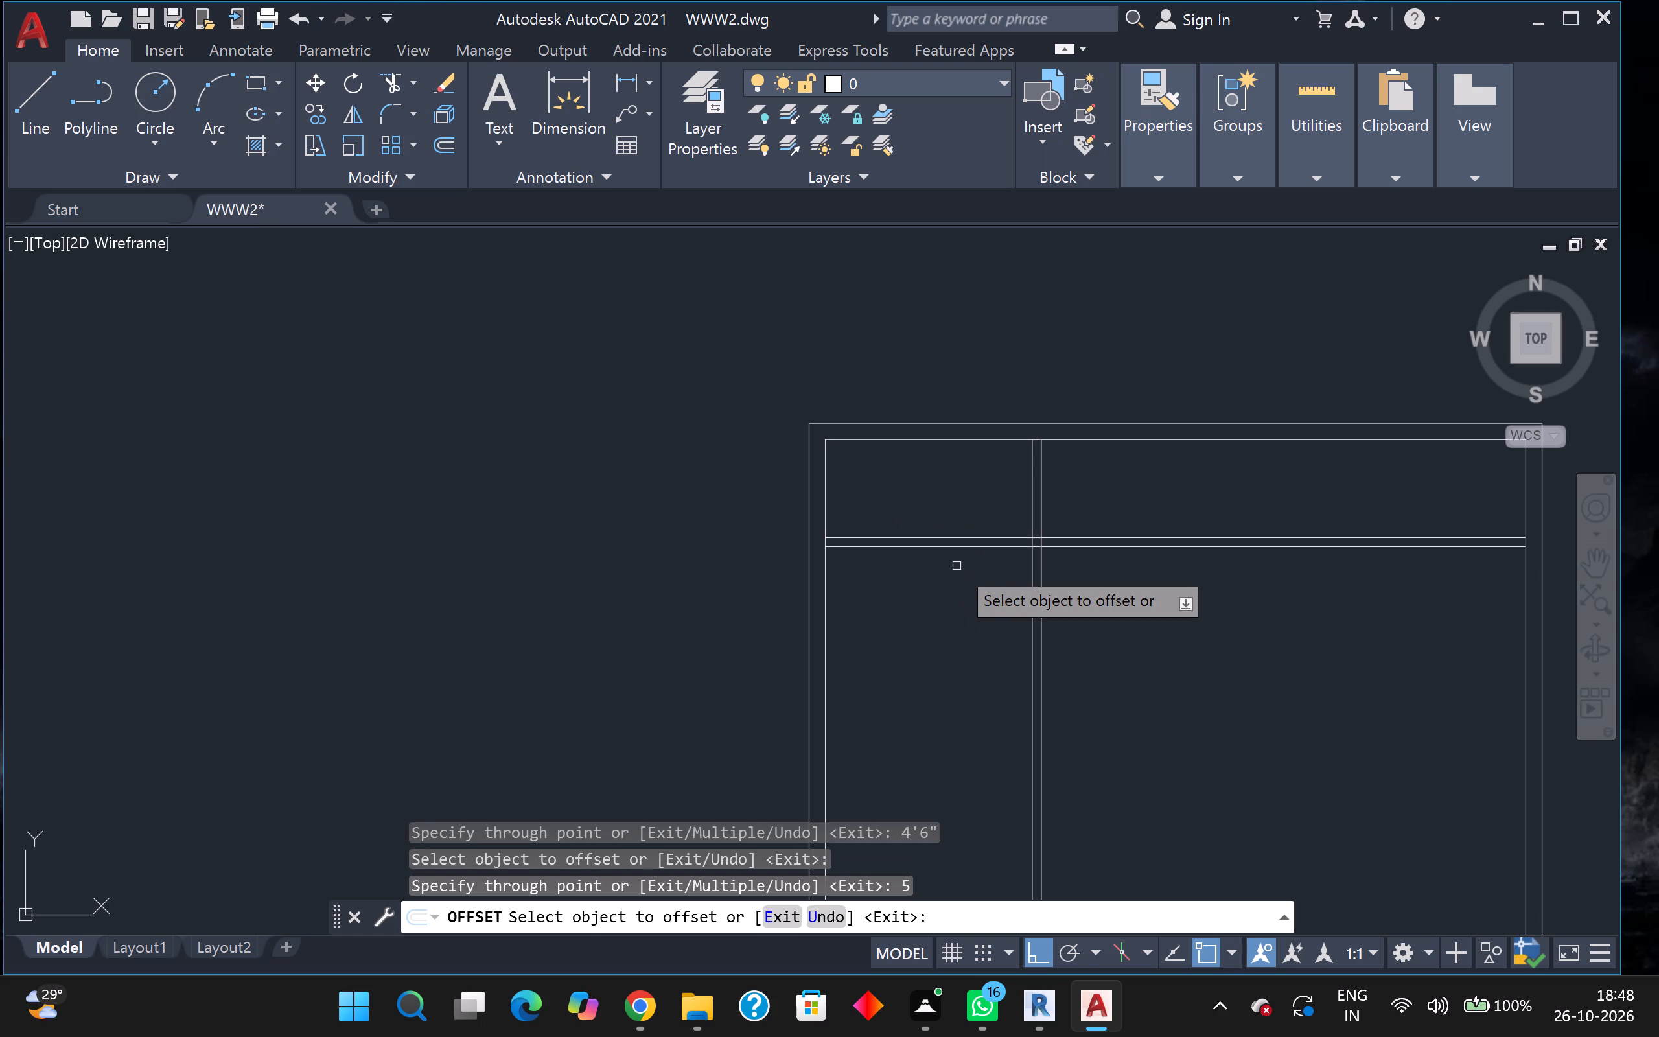
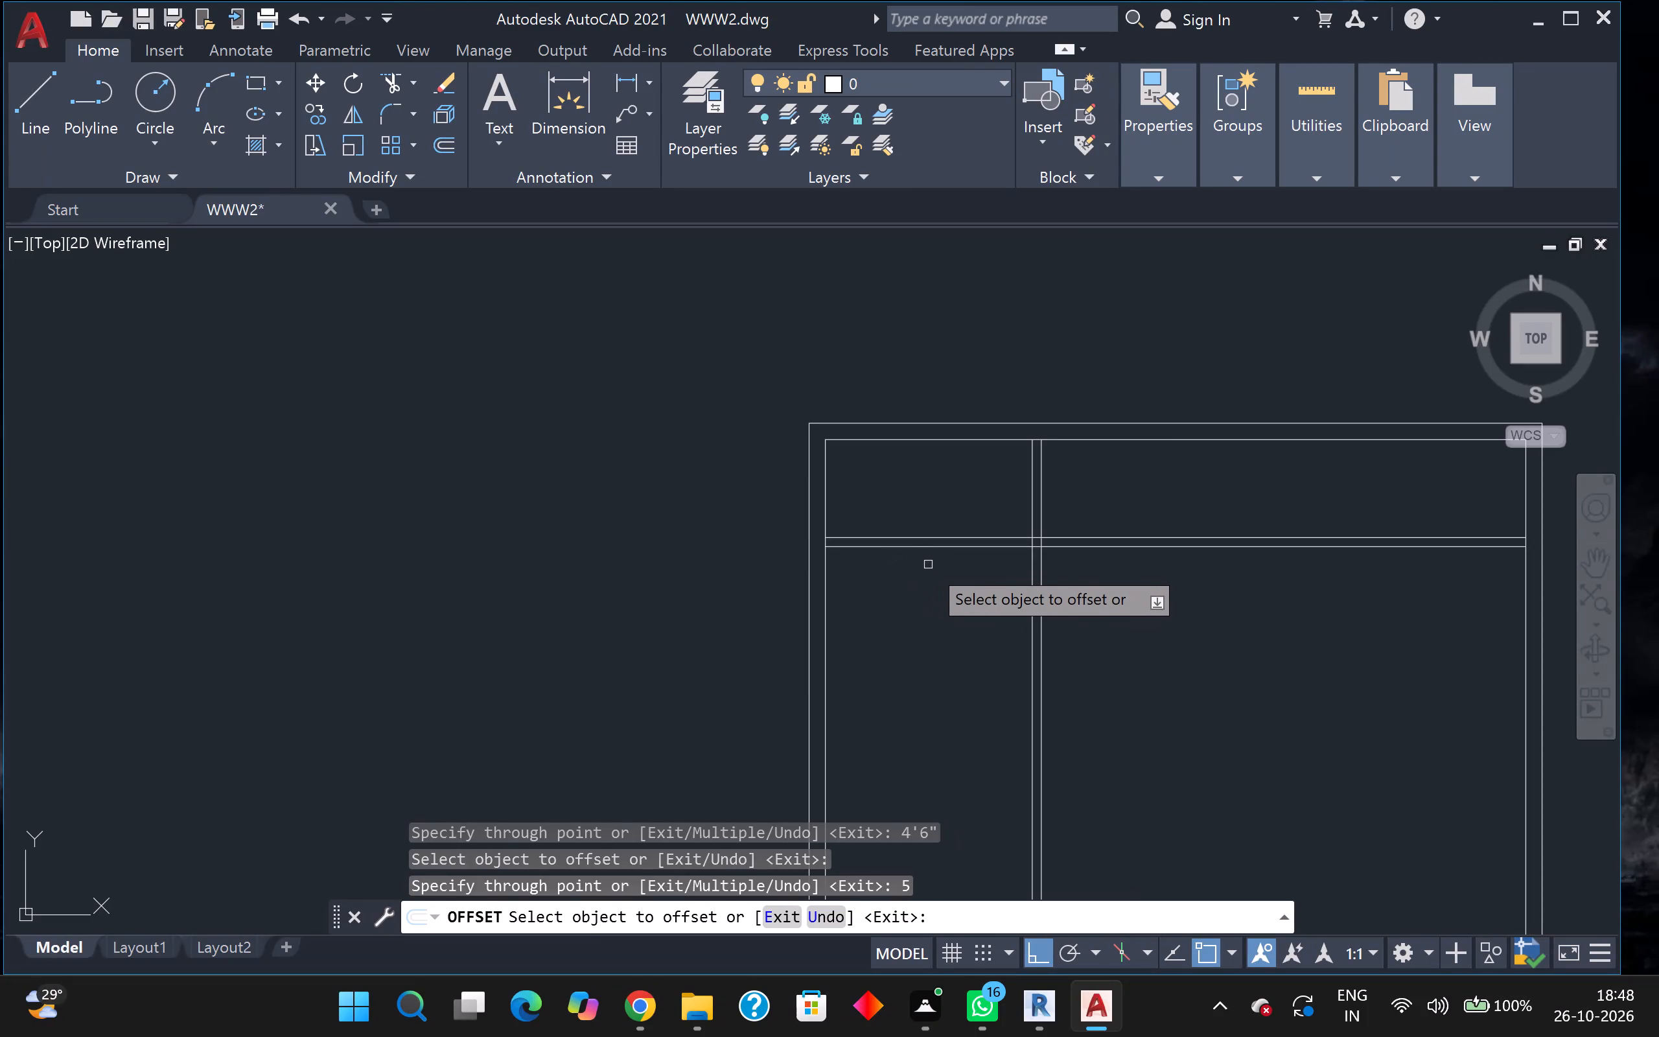
Offset the south line of the upper horizontal partition 13' south into the interior.
middle_click_drag(922, 568, 835, 526)
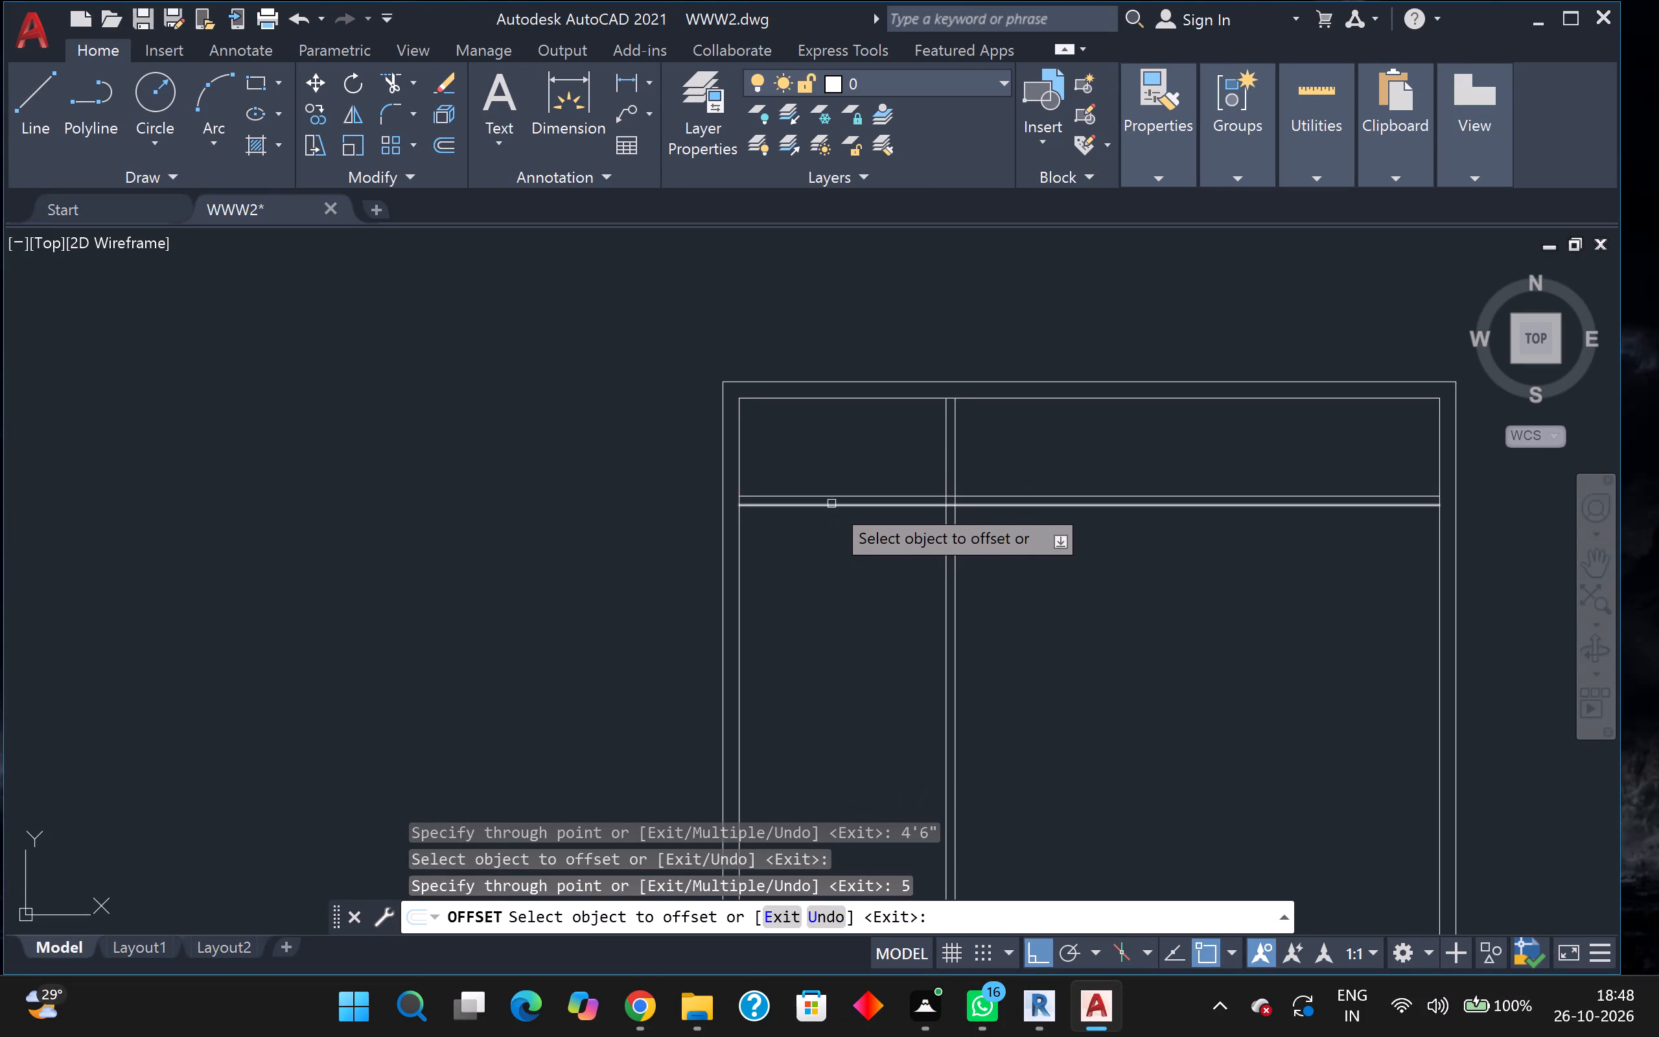
left_click(832, 504)
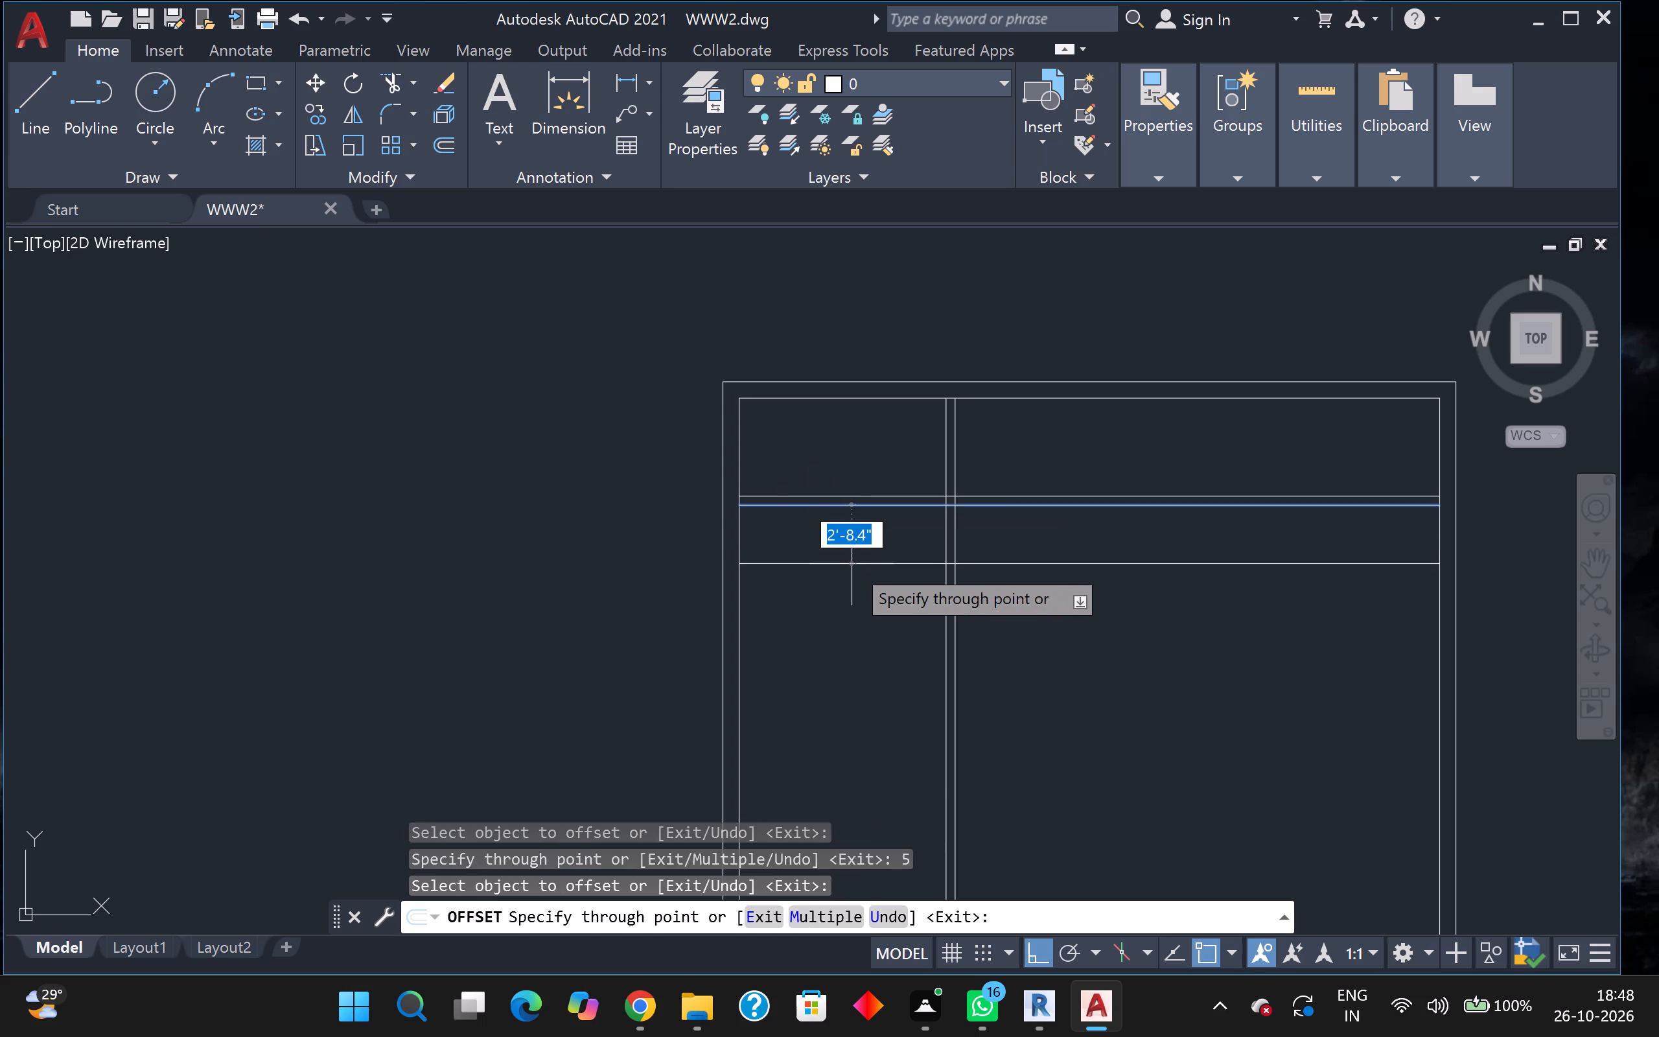
key("1")
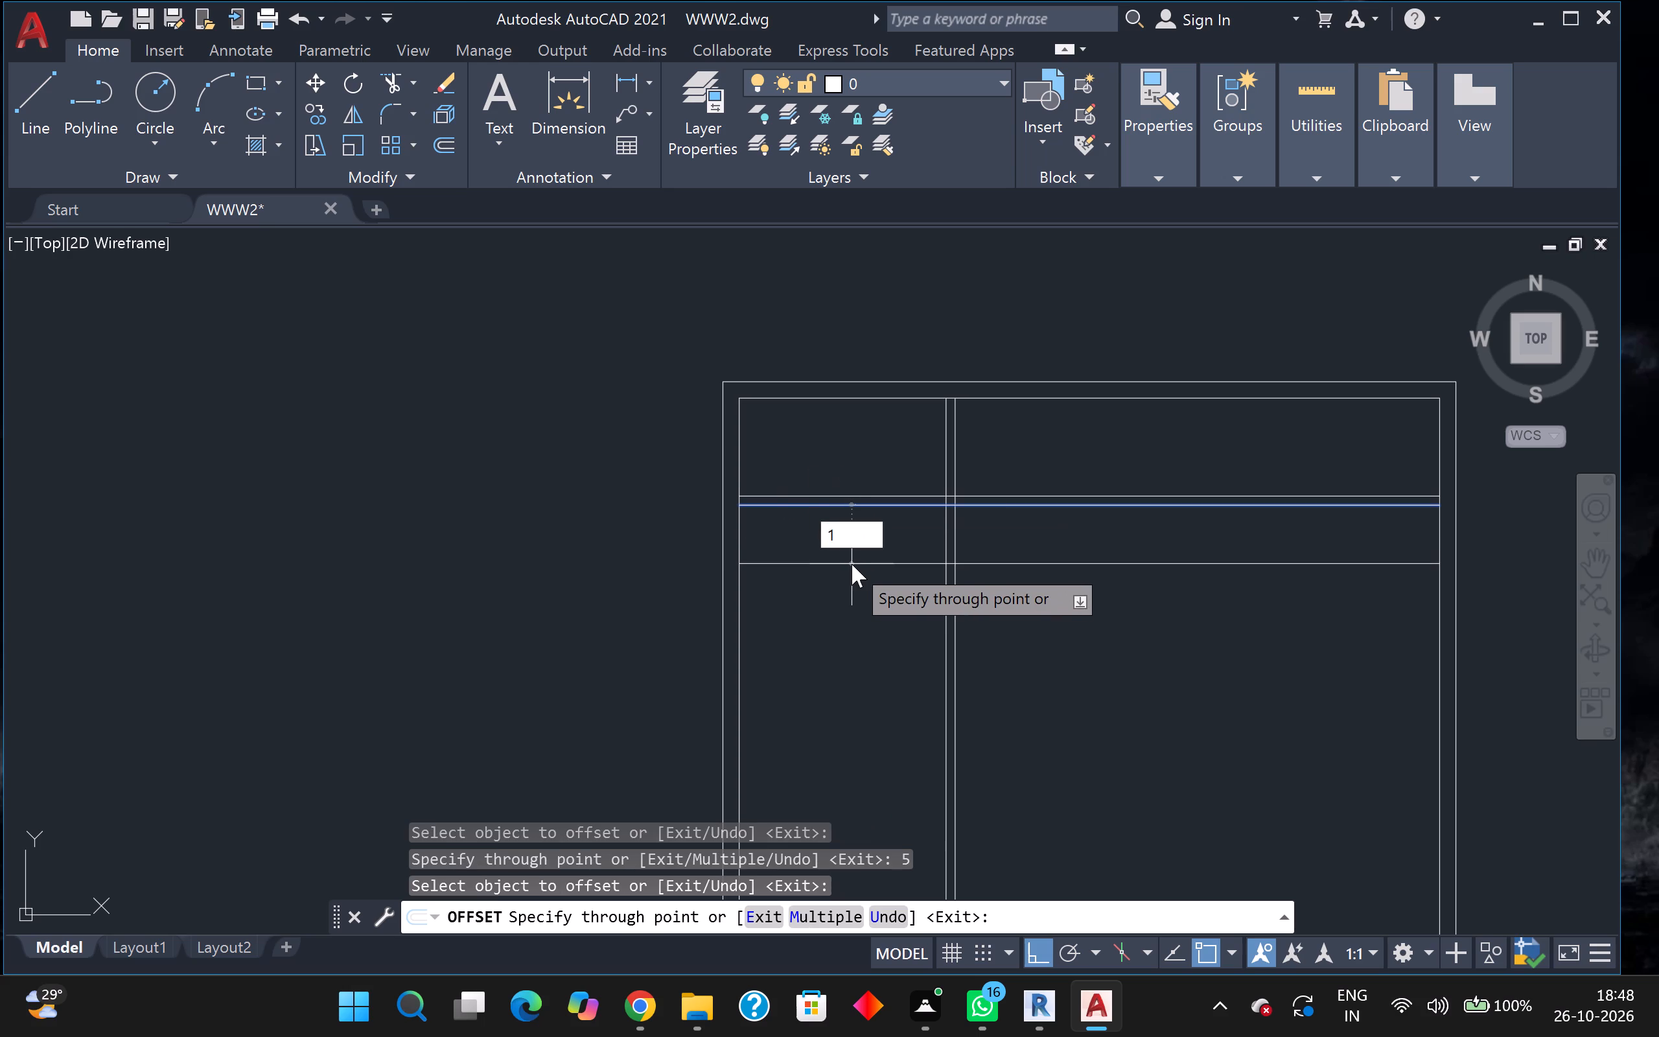
key("3")
key("apostrophe")
key("1")
key("BackSpace")
key("Return")
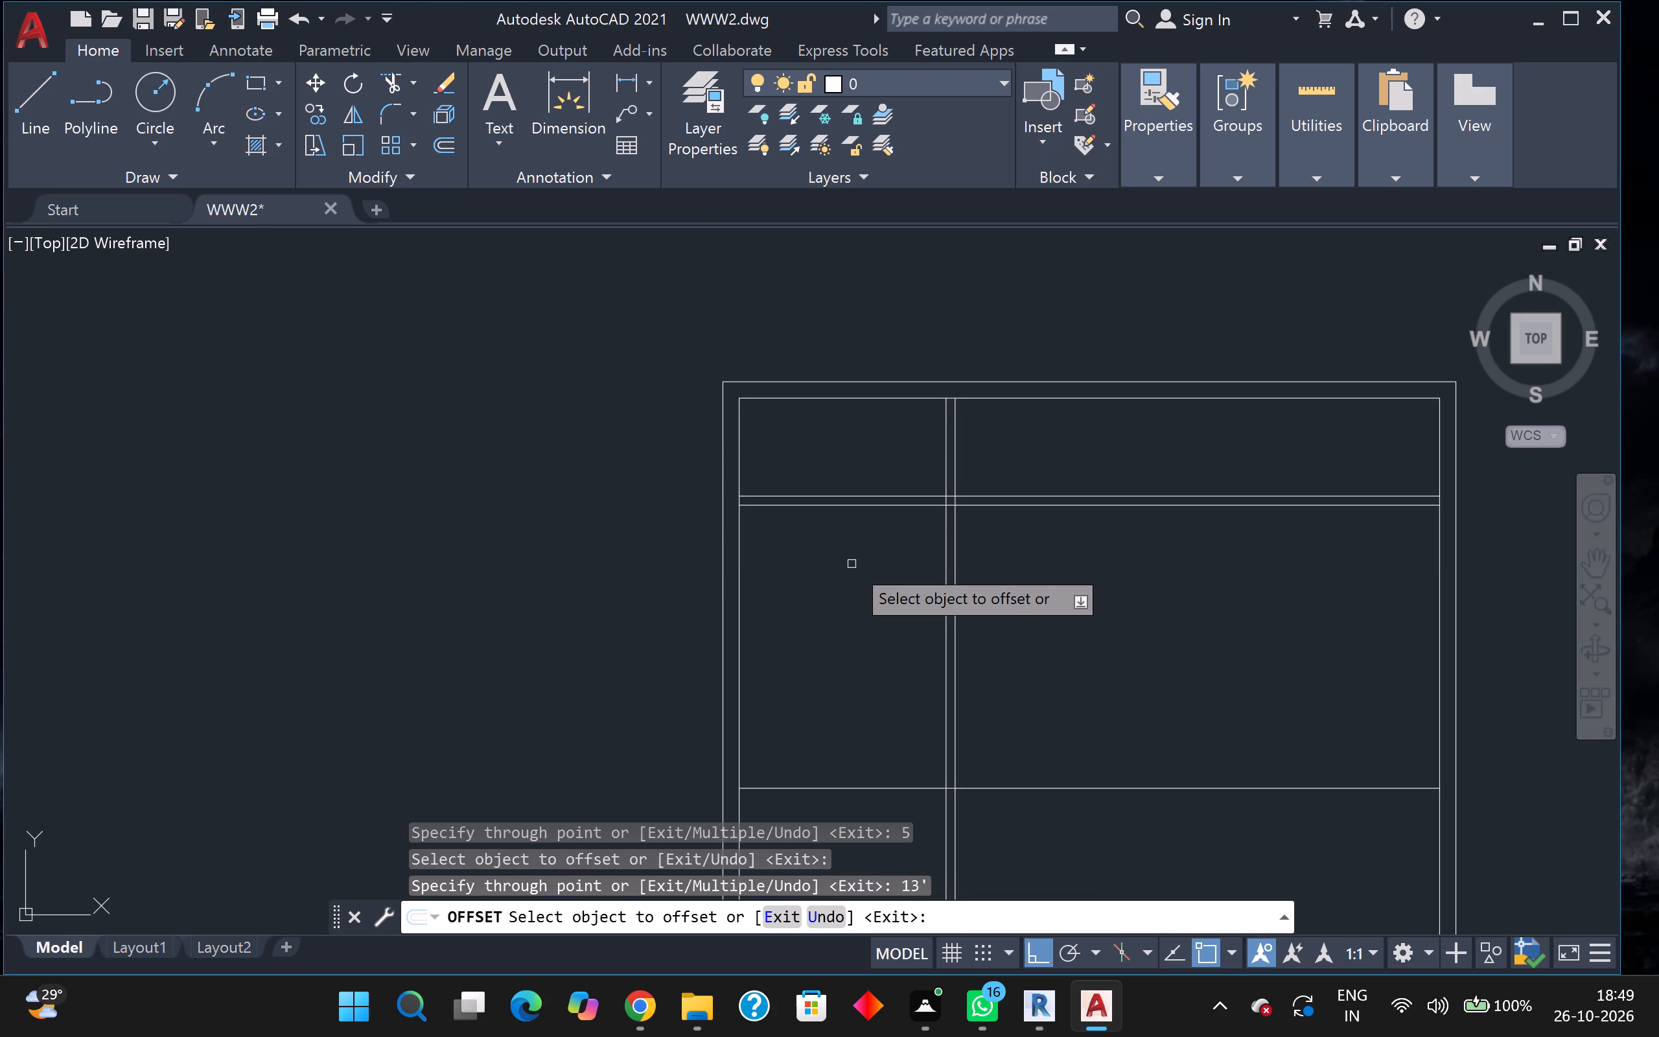
Offset the new lower horizontal line 5" south to give that partition its thickness.
scroll(853, 561, "down", 2)
scroll(932, 650, "up", 1)
left_click(932, 650)
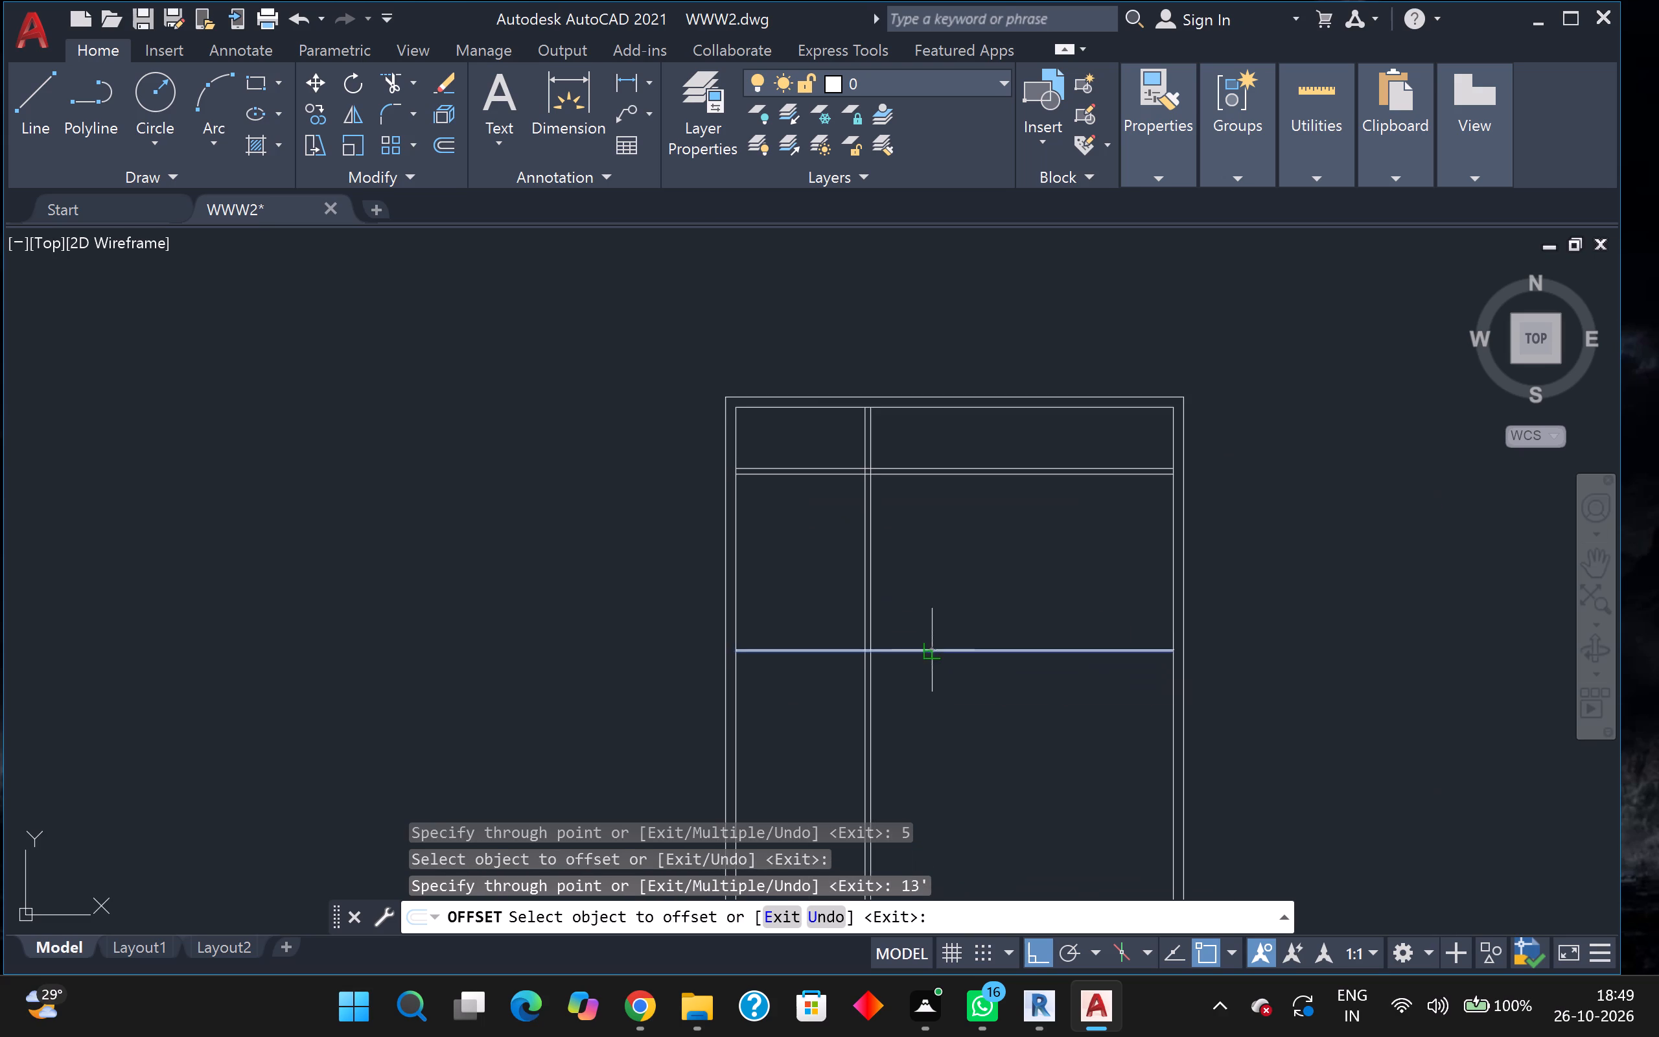
key("5")
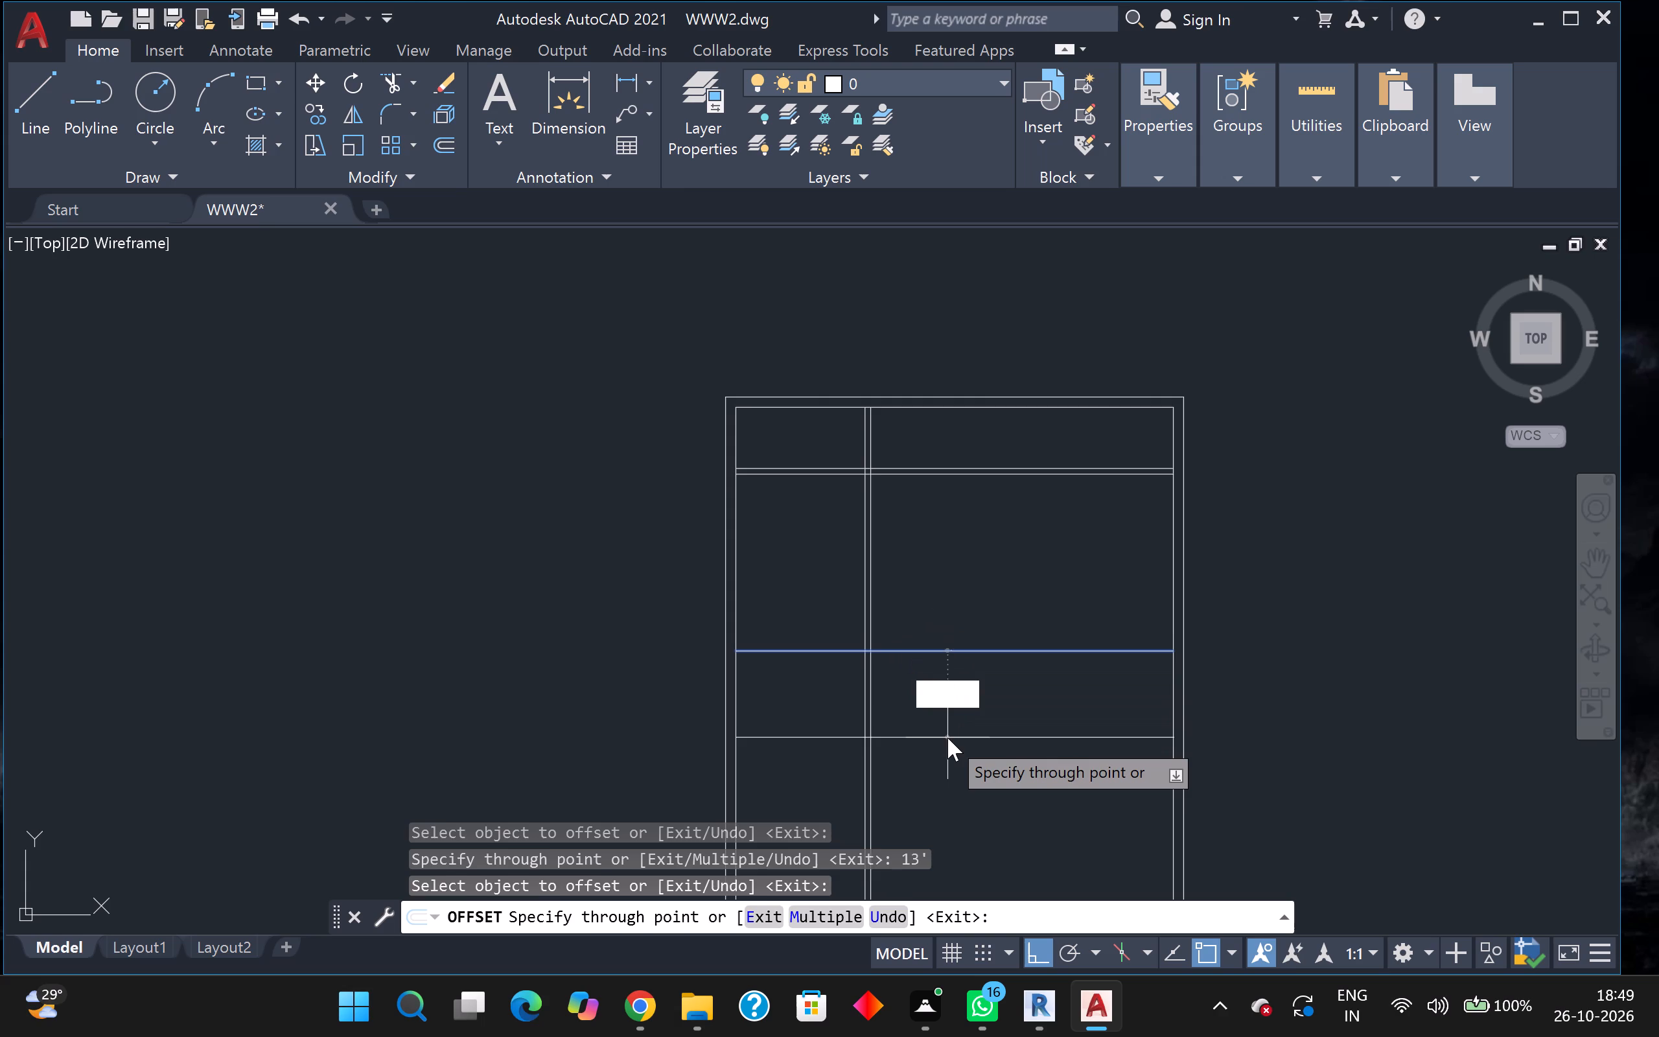
key("Return")
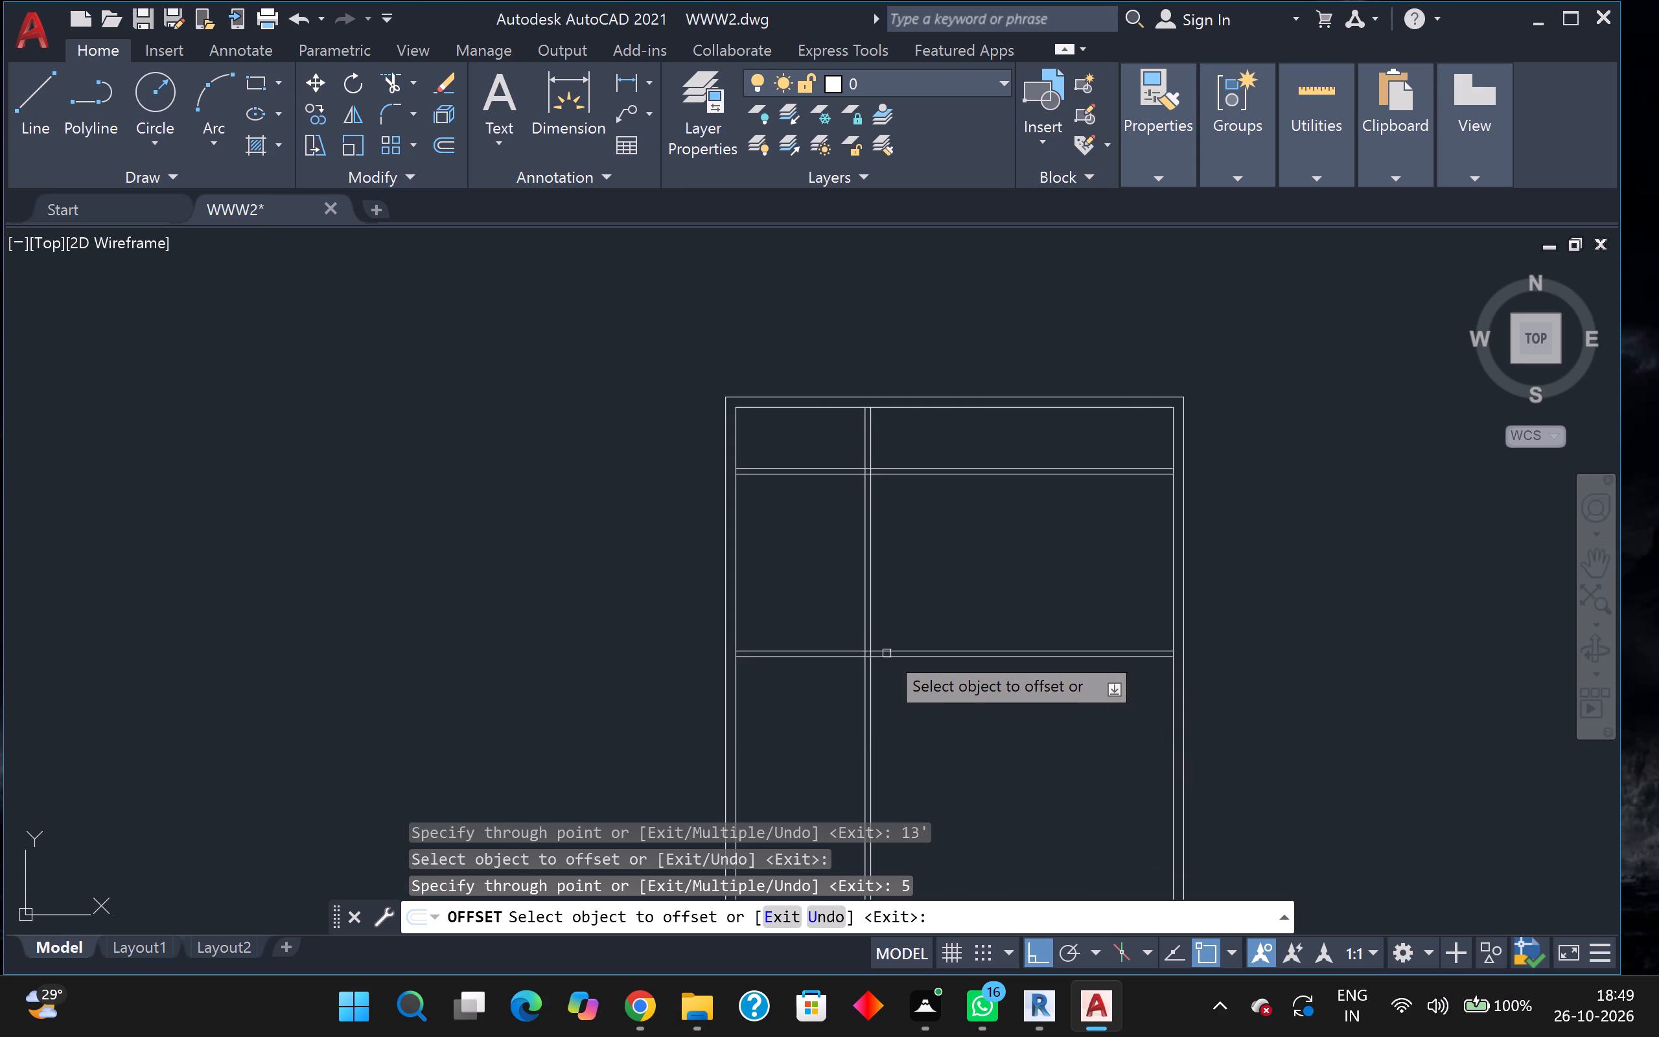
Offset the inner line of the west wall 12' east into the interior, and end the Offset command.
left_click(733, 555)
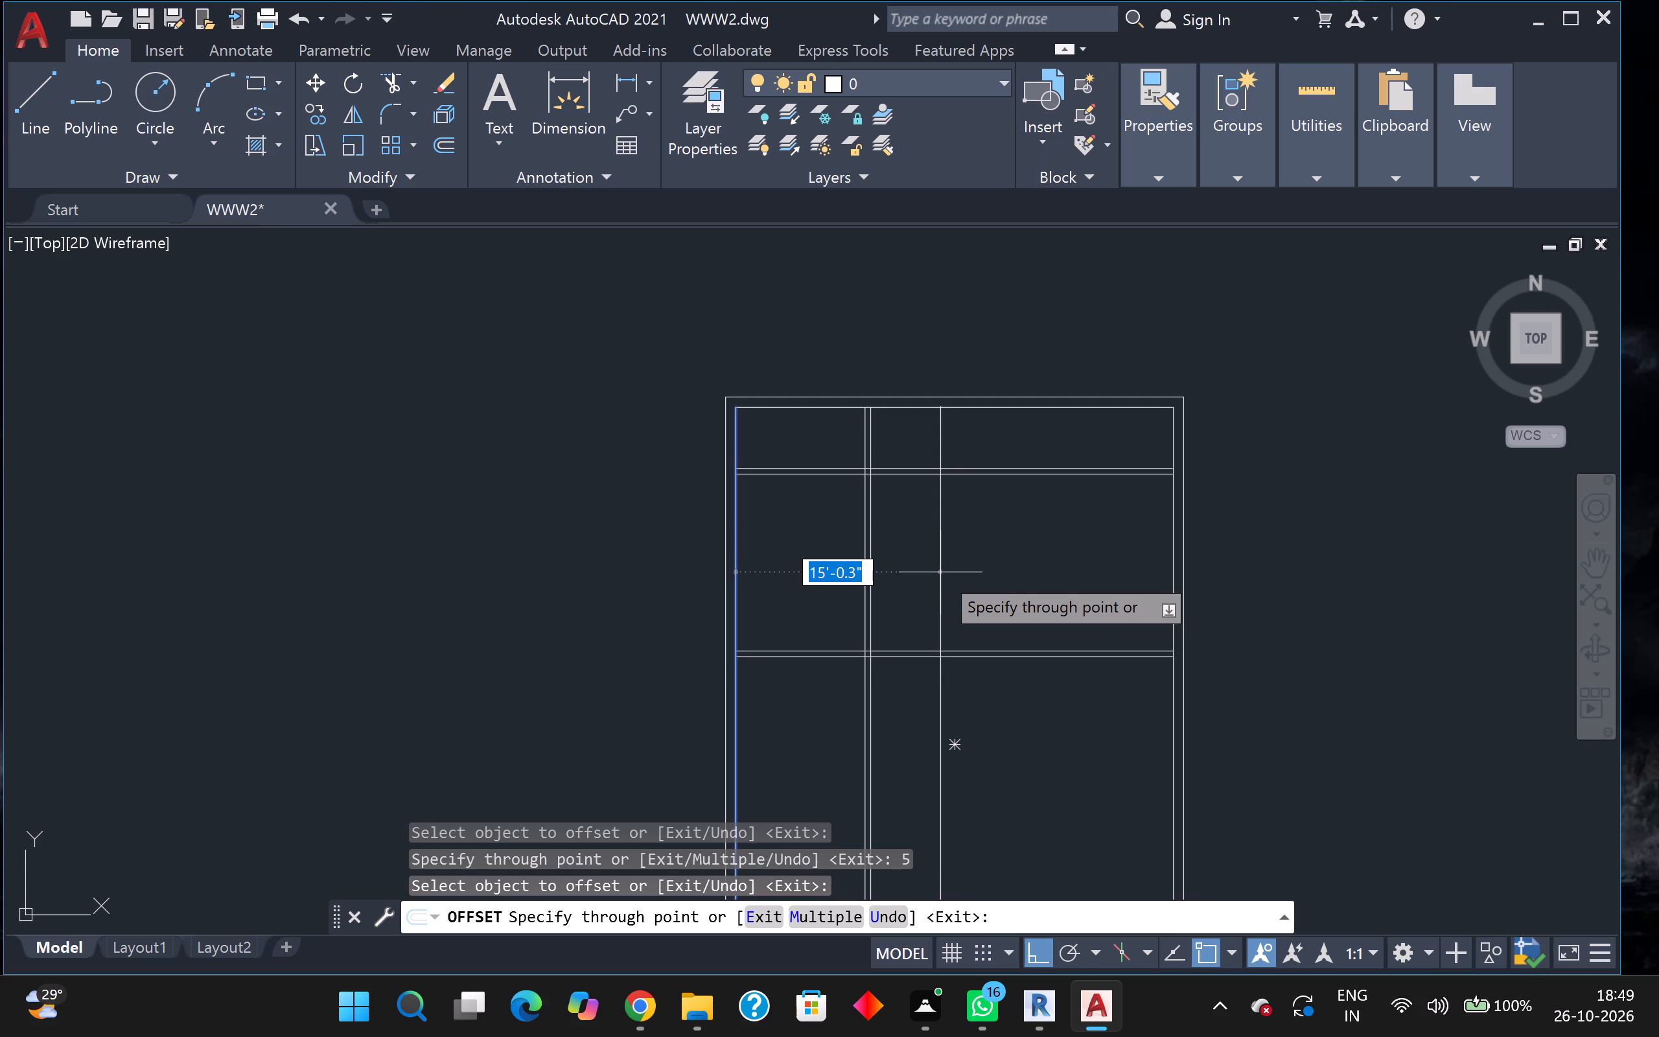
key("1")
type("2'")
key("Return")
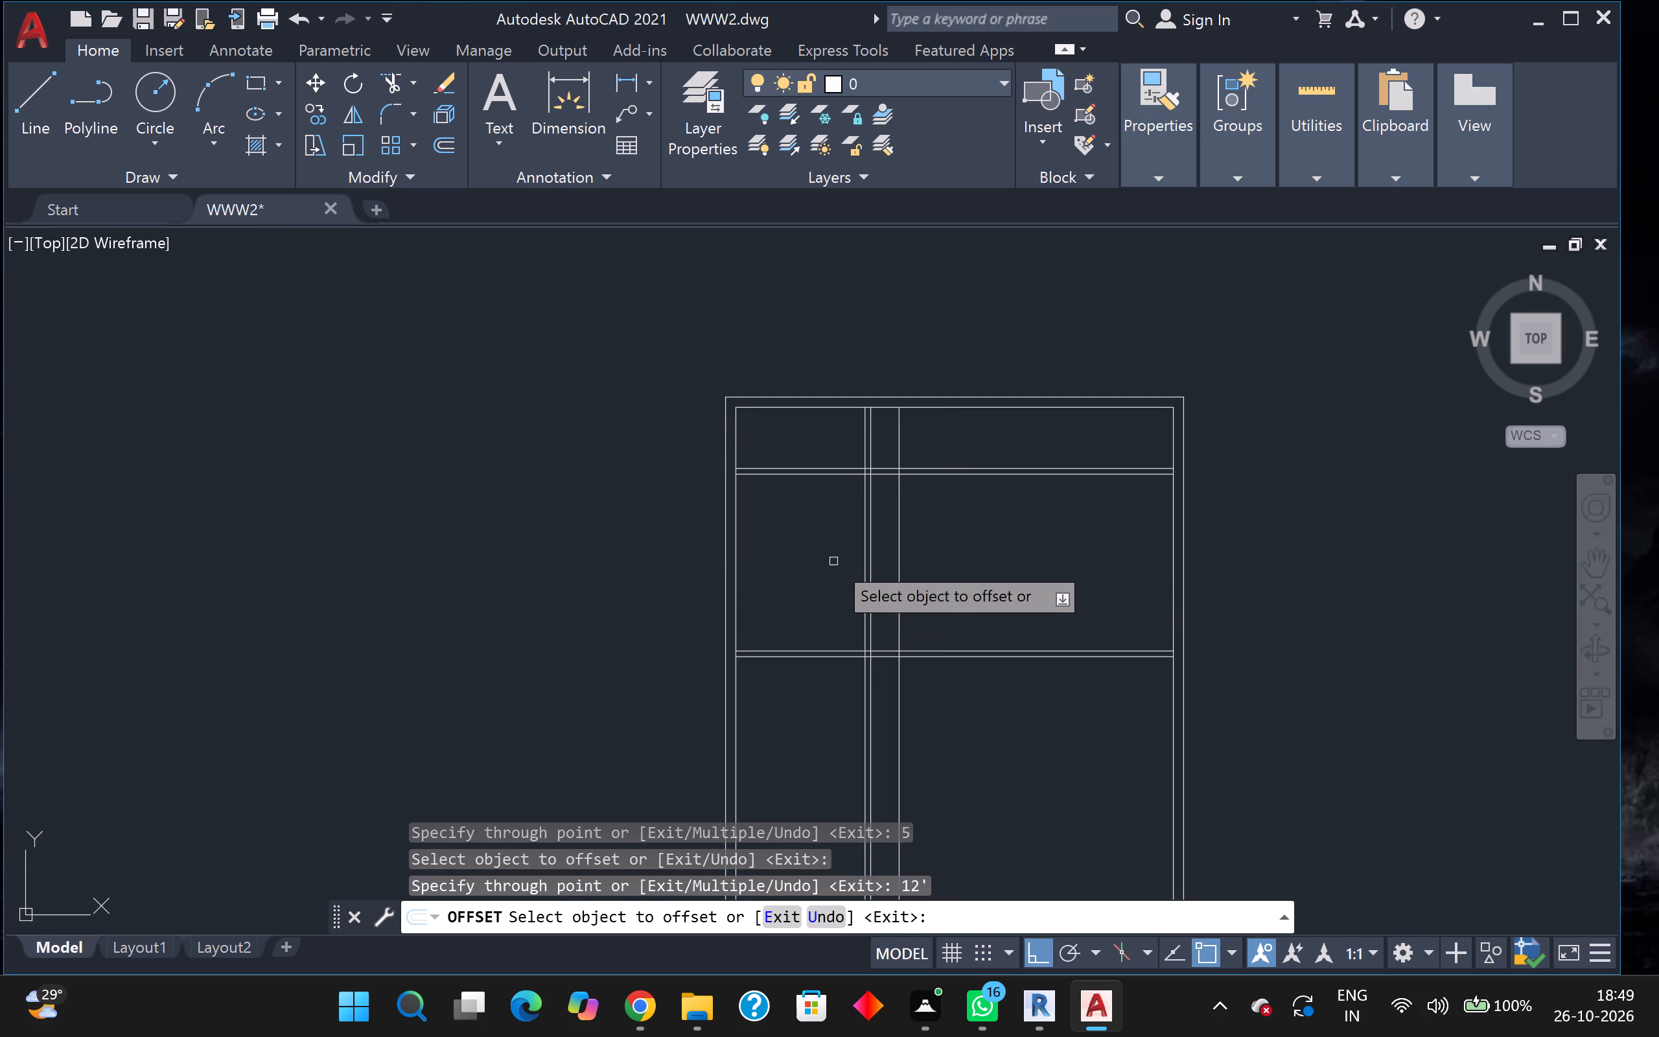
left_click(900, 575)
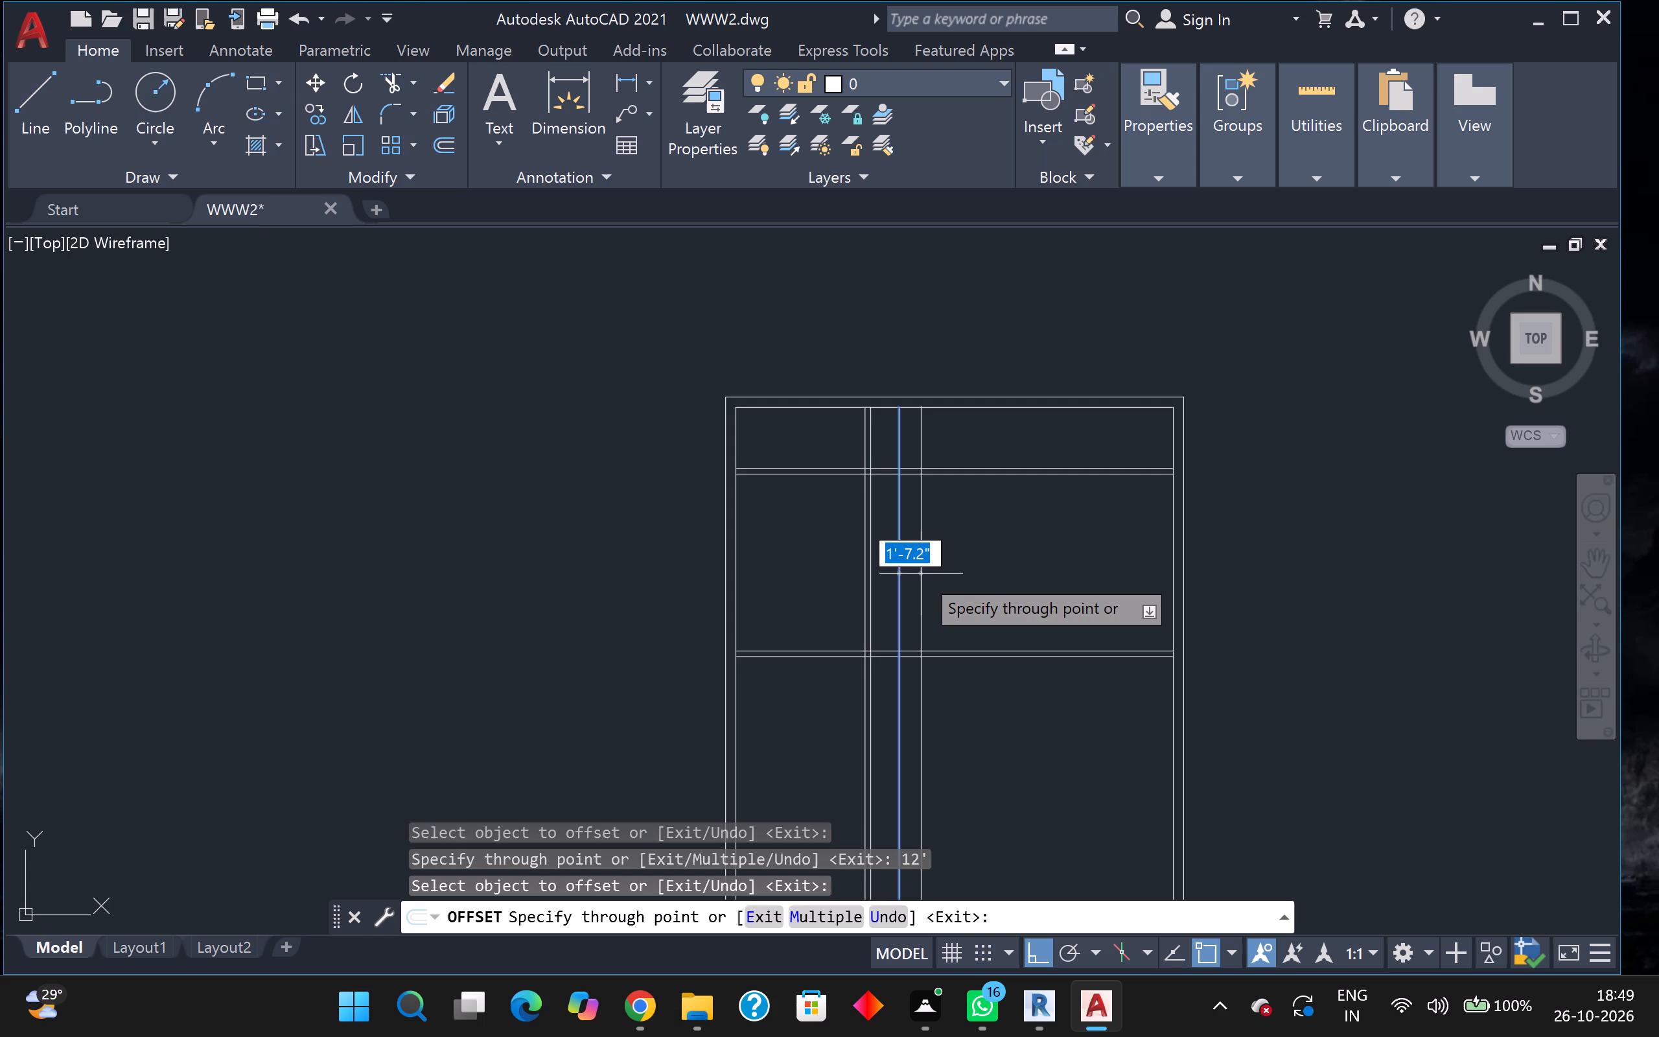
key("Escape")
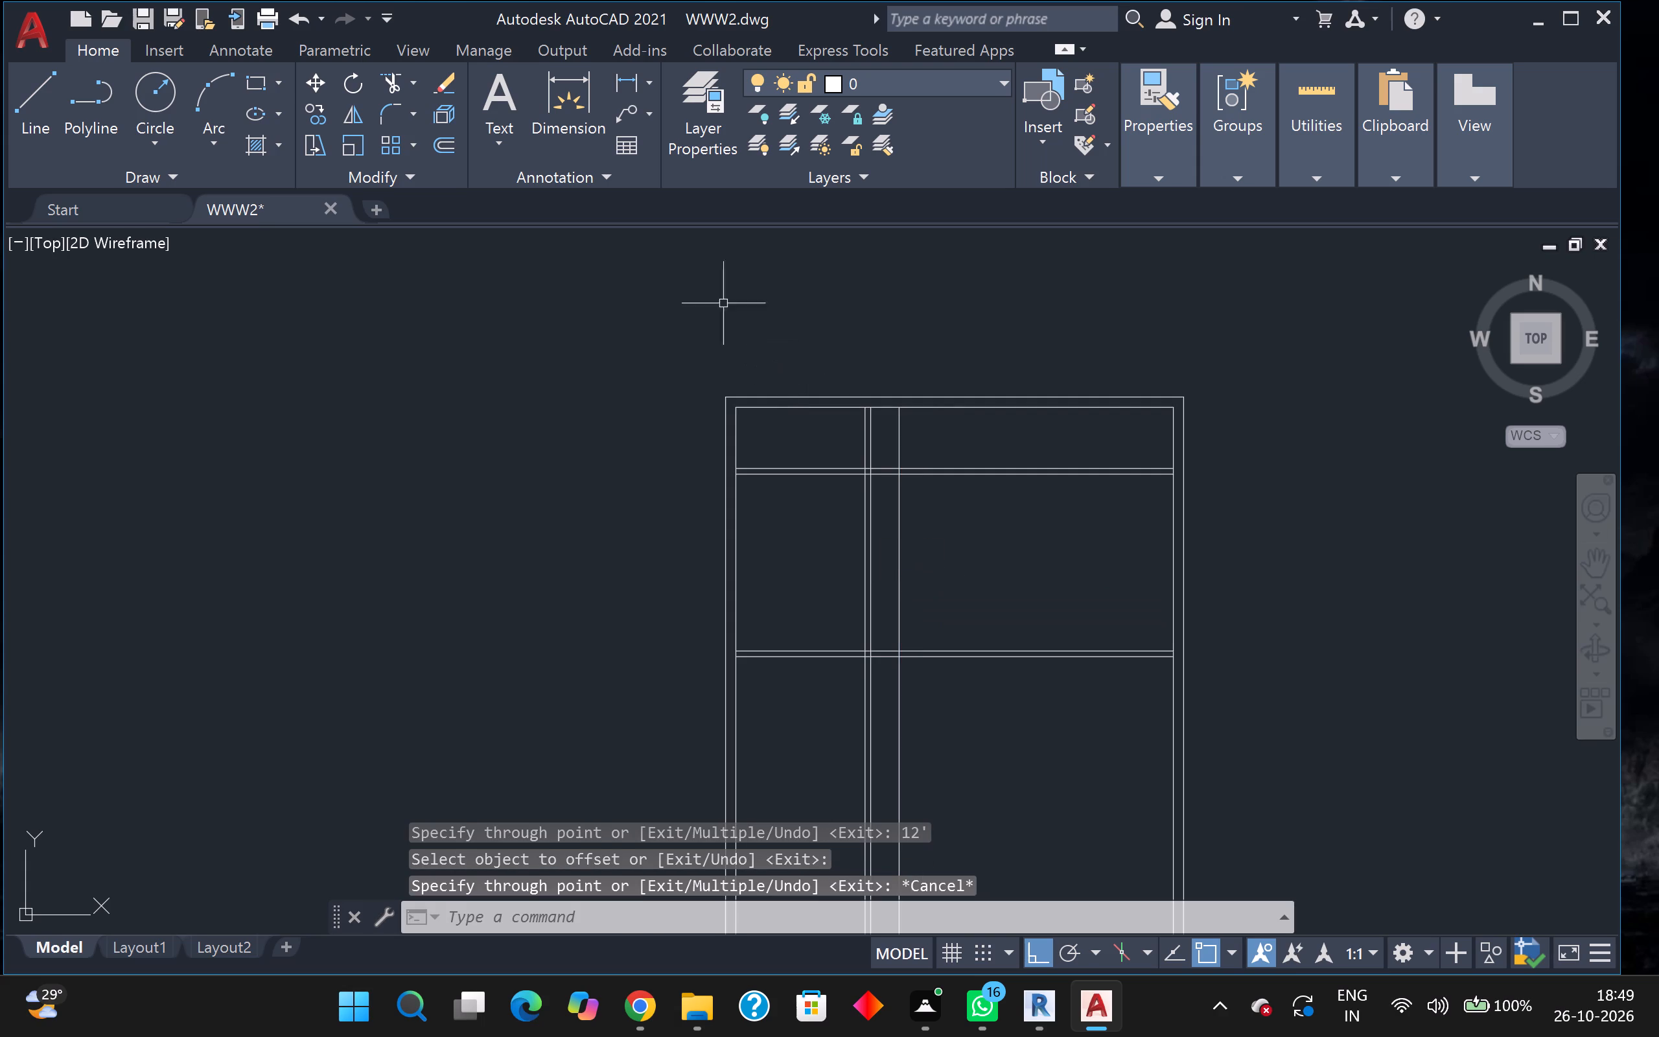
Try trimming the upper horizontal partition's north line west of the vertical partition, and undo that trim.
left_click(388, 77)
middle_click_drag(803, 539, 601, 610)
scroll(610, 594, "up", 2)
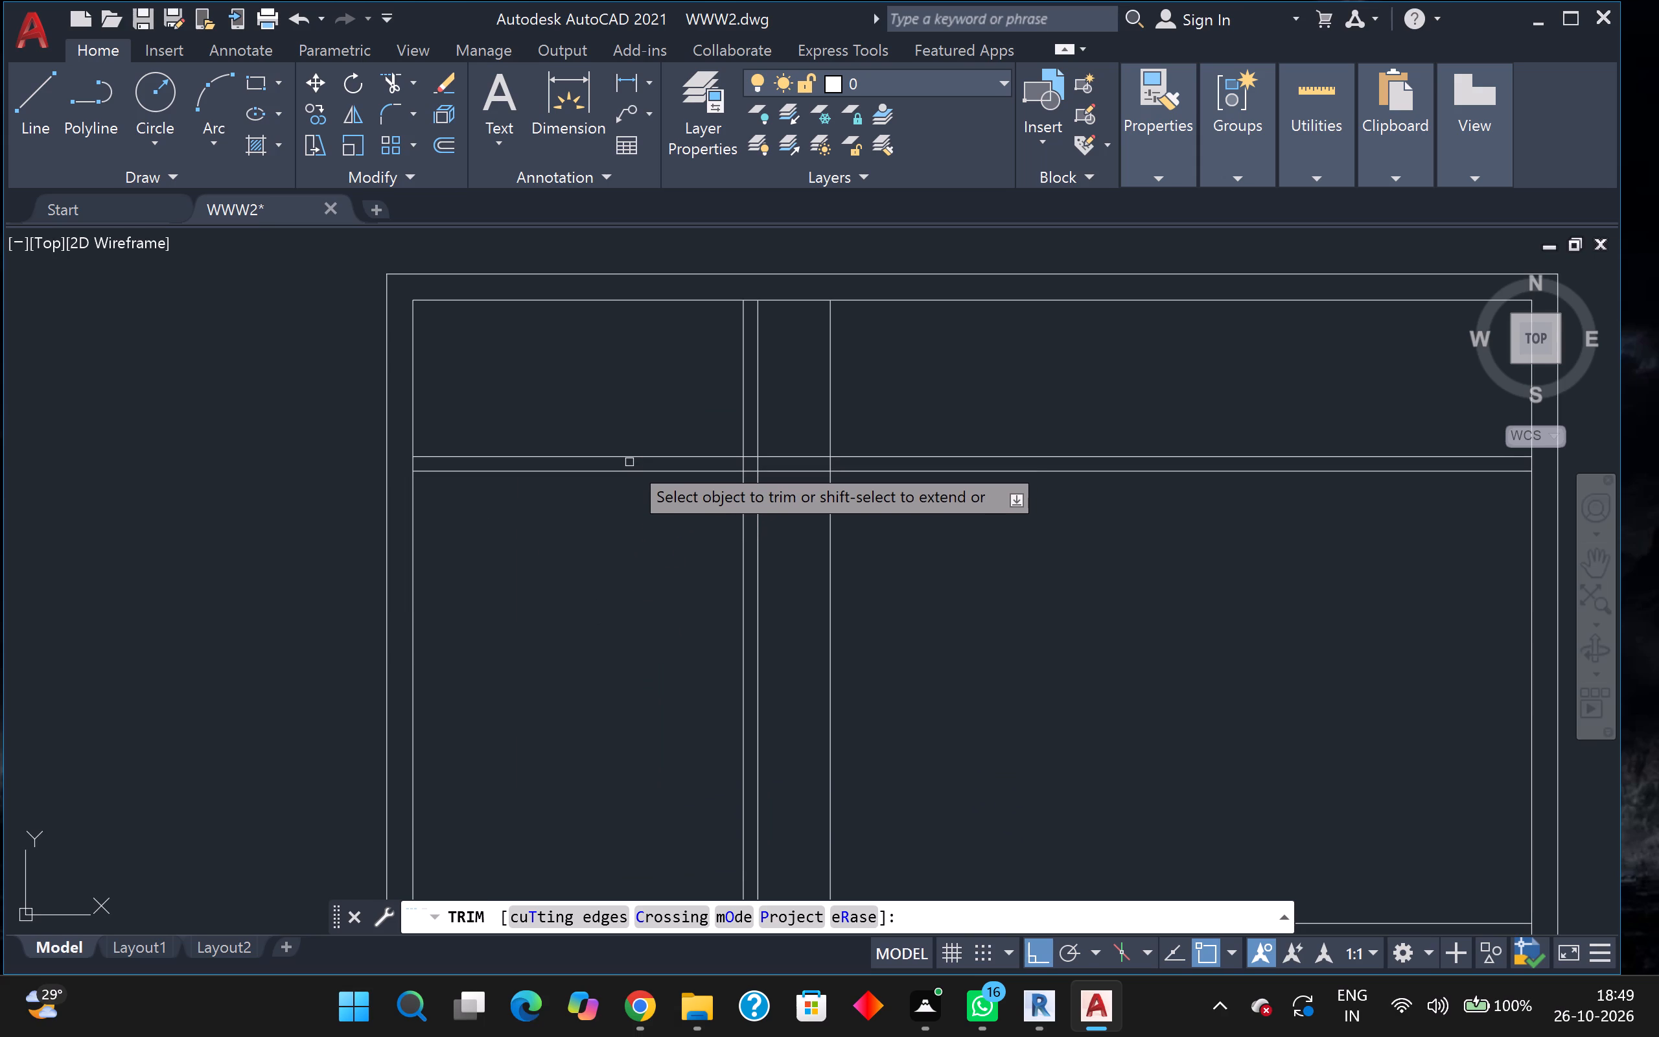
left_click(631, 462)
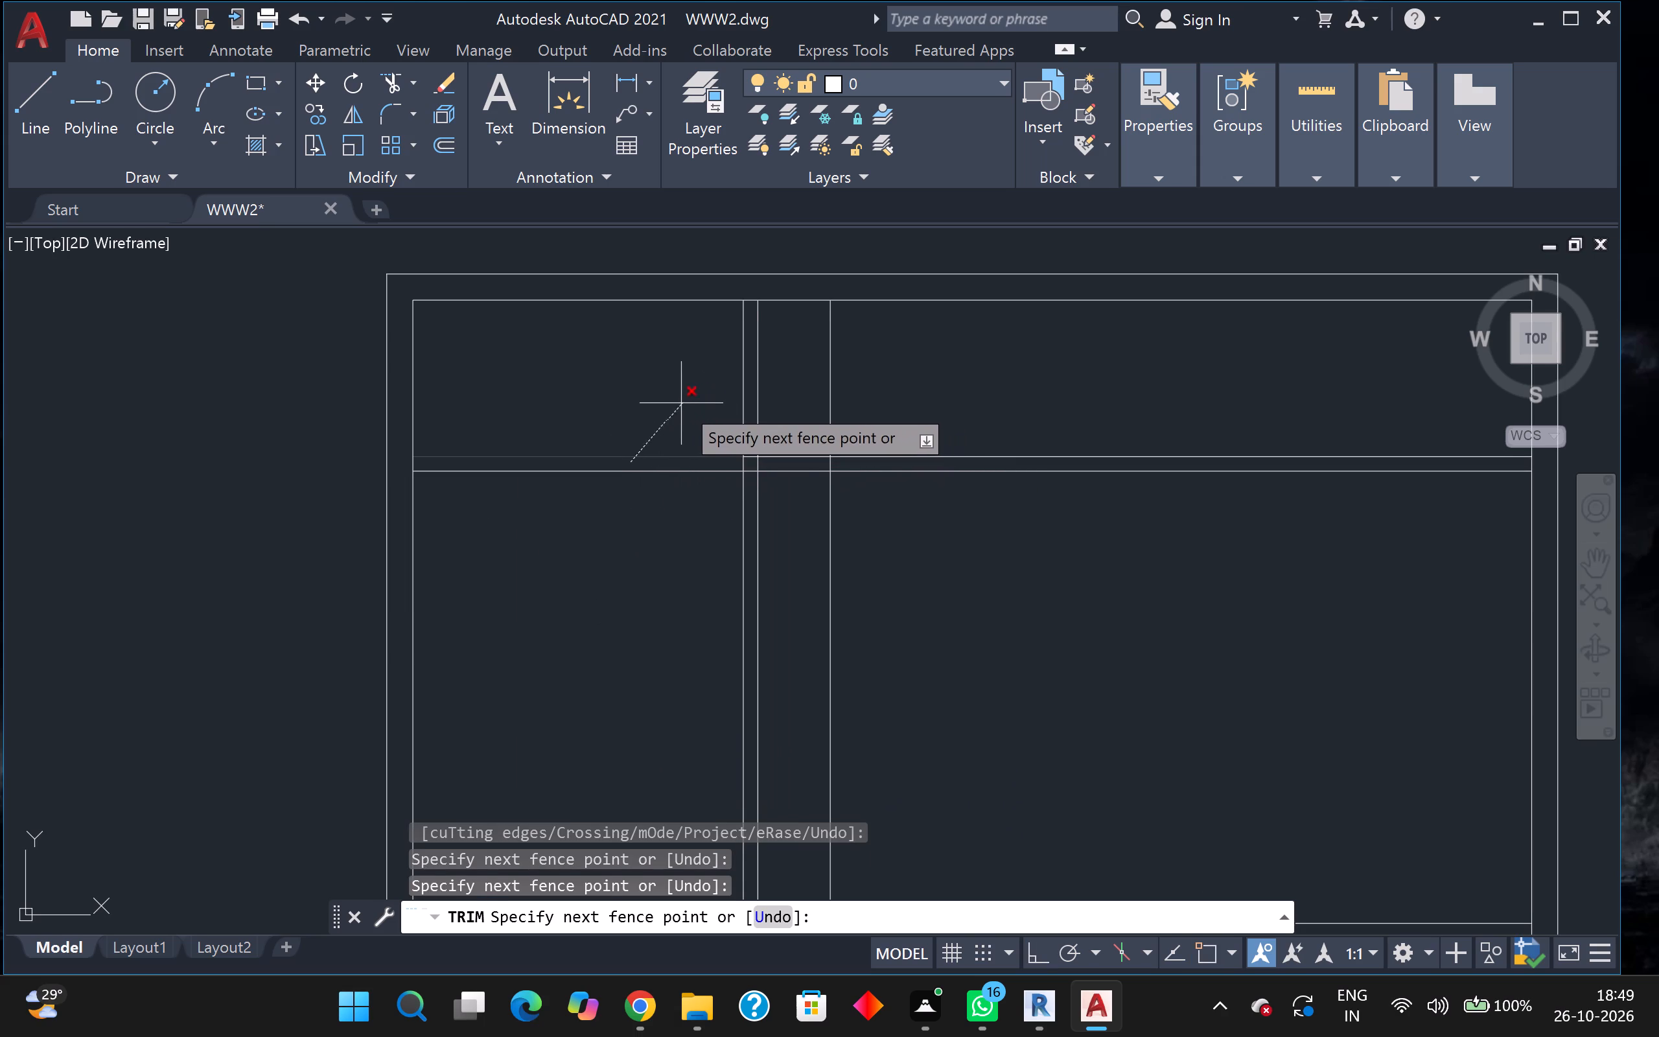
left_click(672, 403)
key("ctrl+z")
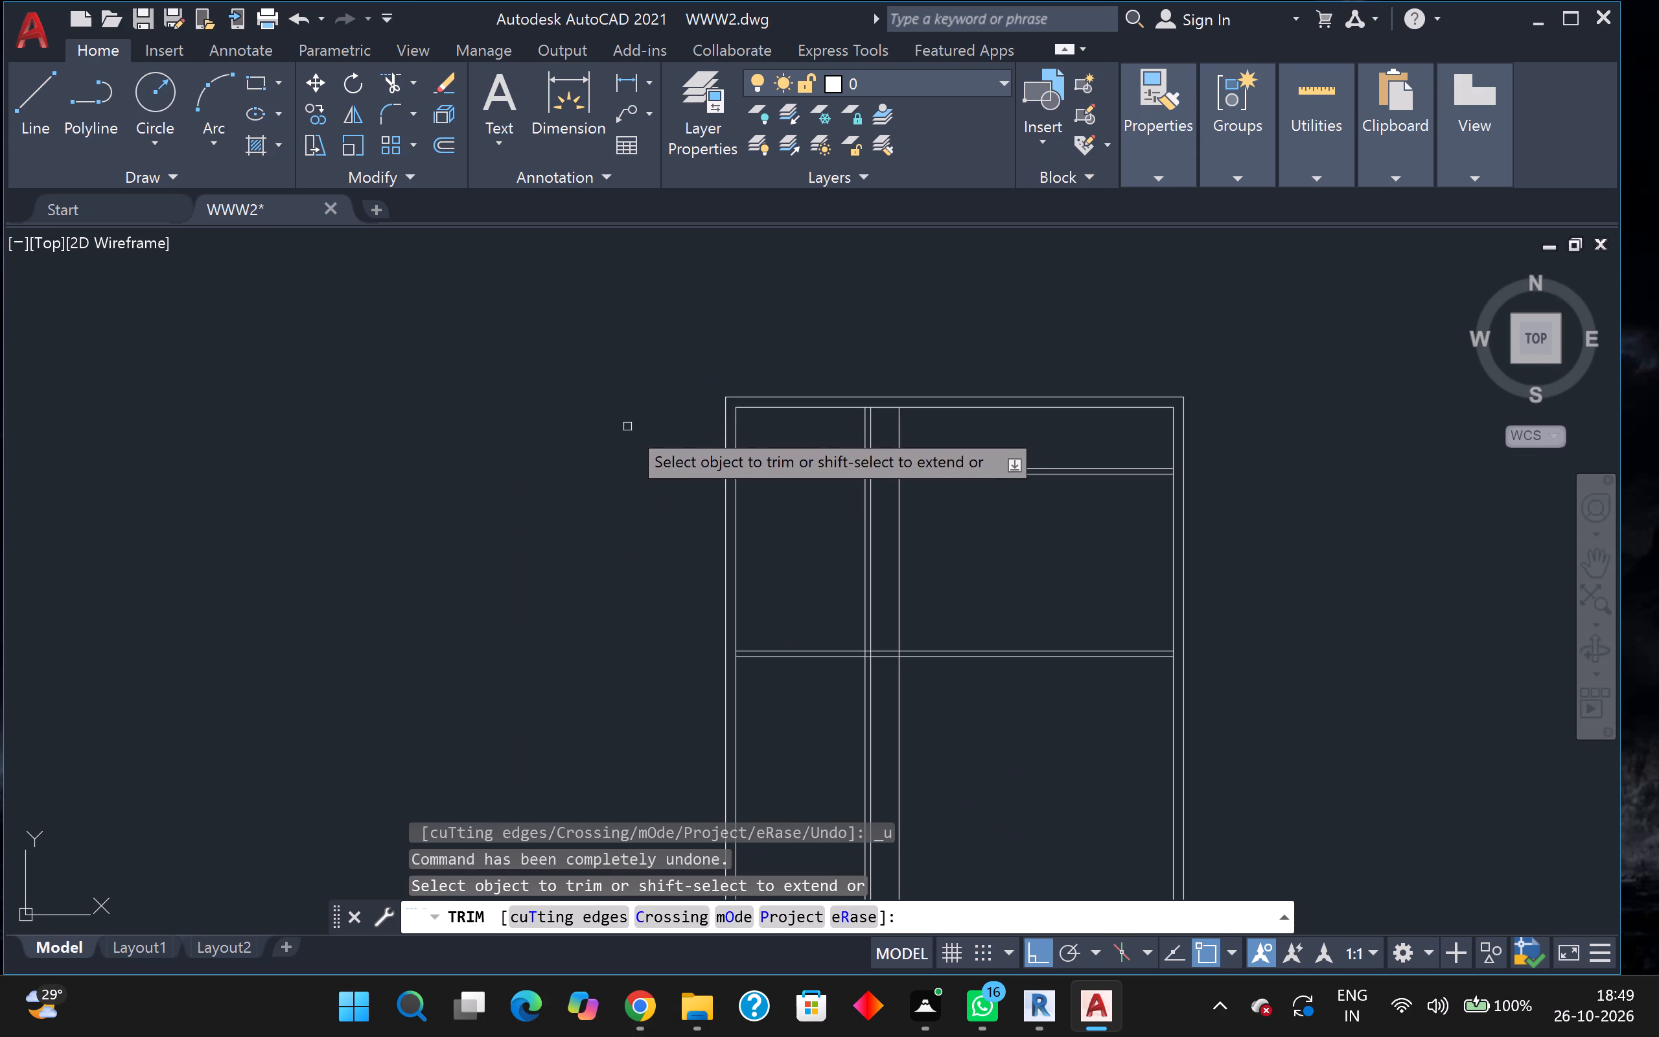
Trim away the vertical partition's two lines and the 12' offset line below the lower horizontal partition.
scroll(818, 474, "up", 3)
middle_click_drag(847, 371, 773, 379)
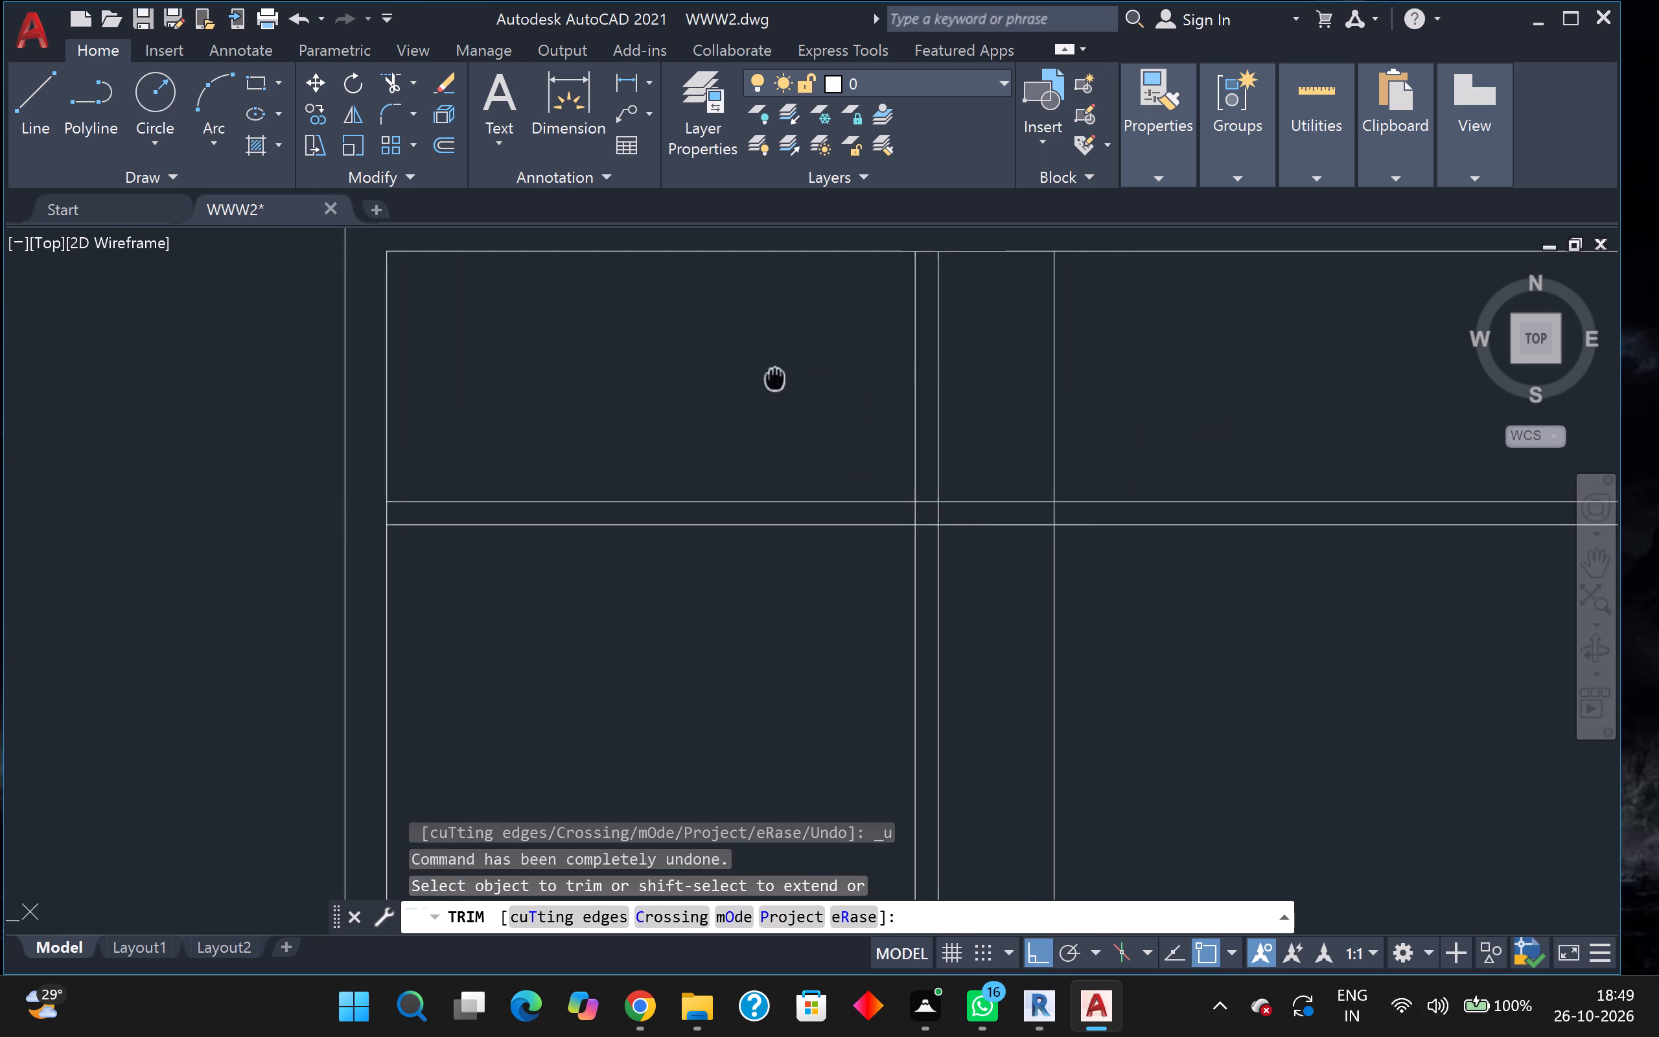
middle_click_drag(773, 379, 754, 396)
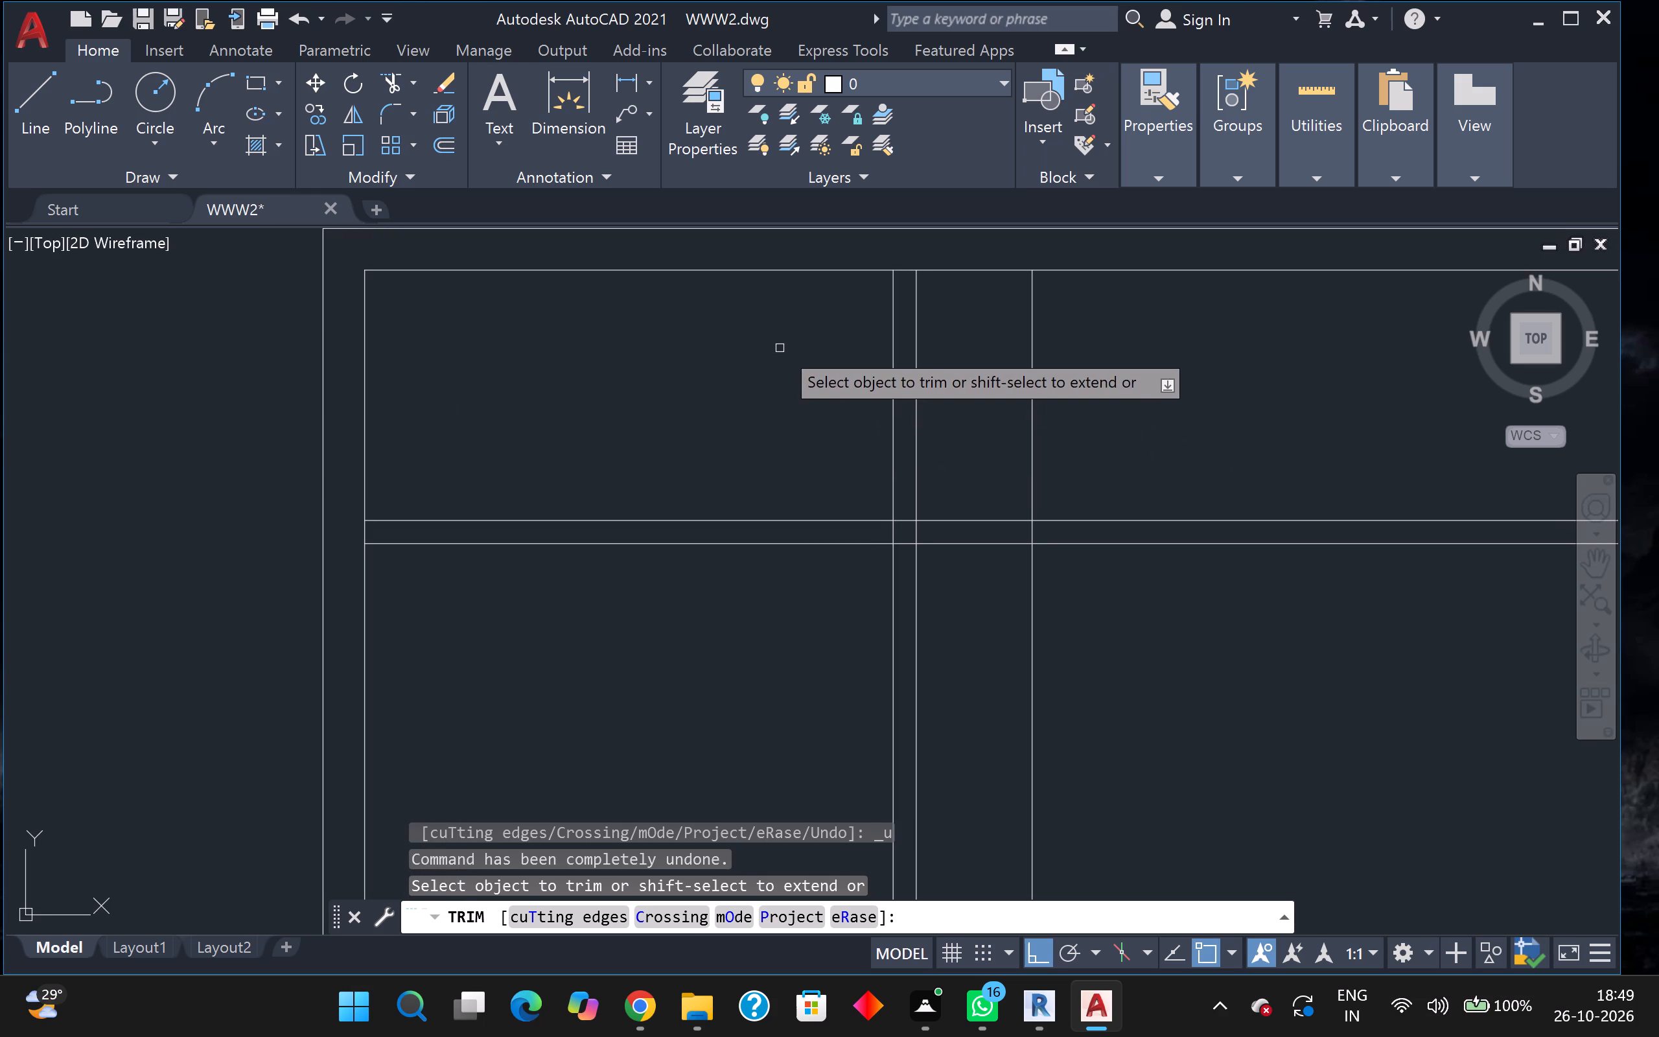
middle_click_drag(779, 347, 599, 344)
scroll(602, 342, "down", 2)
scroll(730, 414, "down", 1)
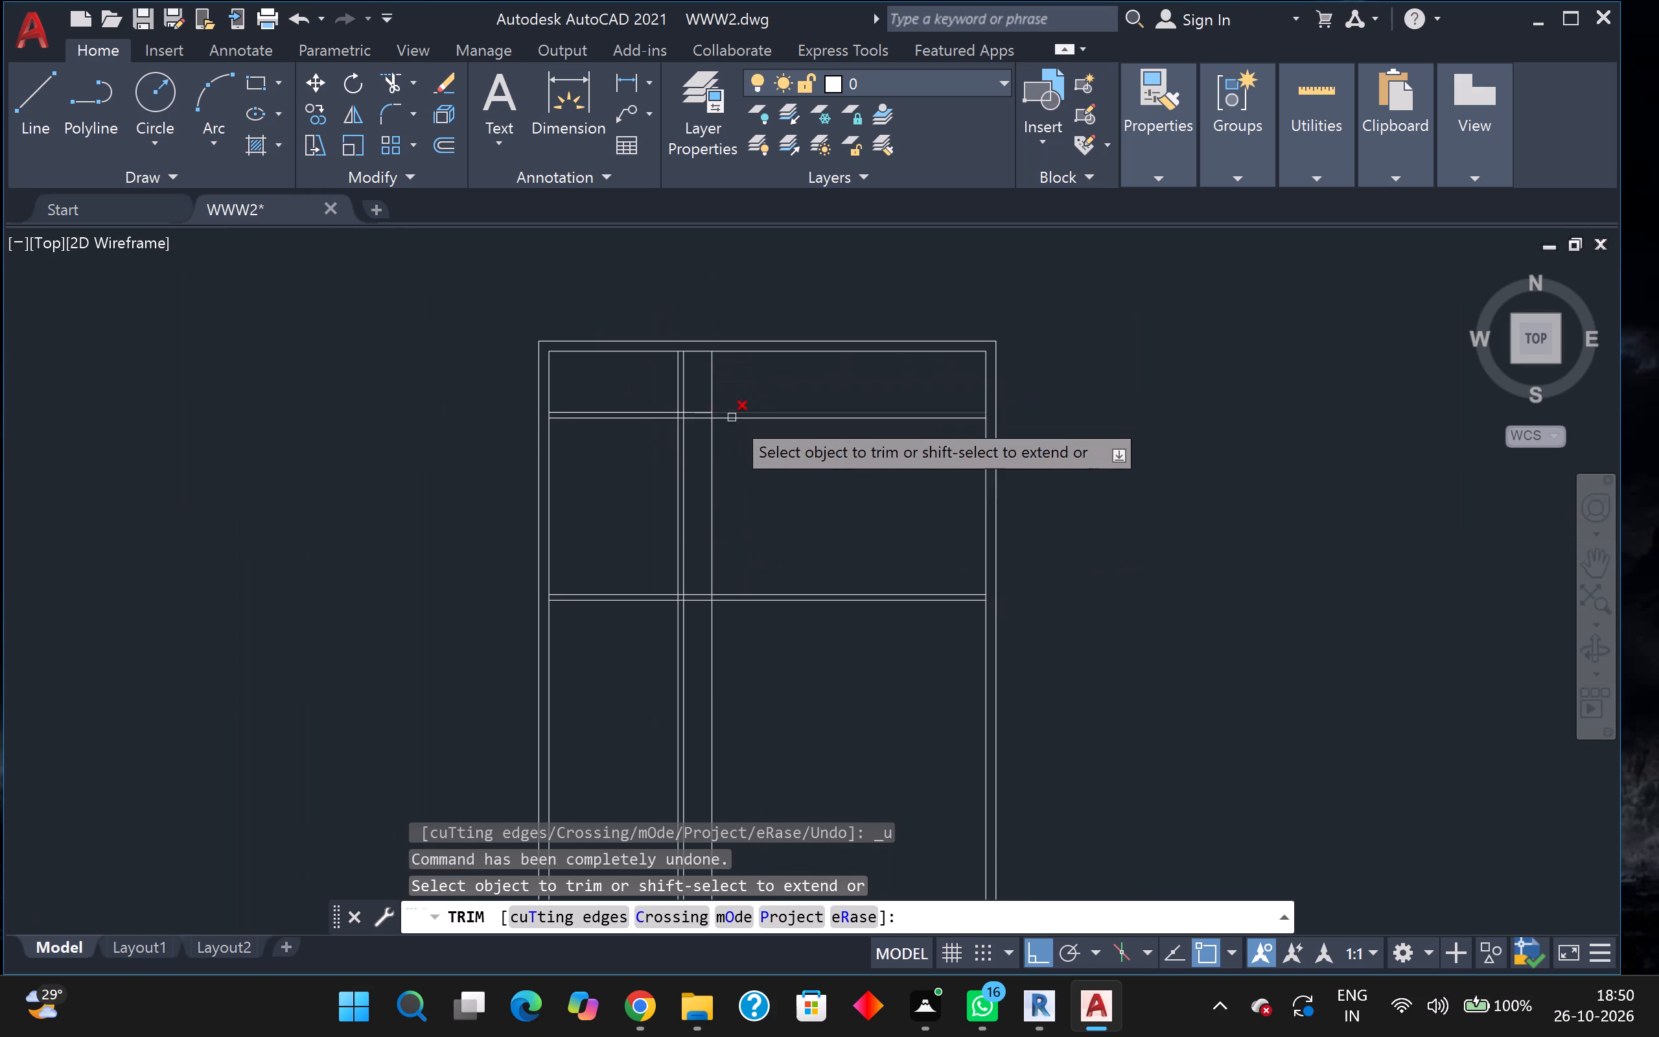
middle_click_drag(764, 505, 848, 305)
scroll(806, 517, "up", 2)
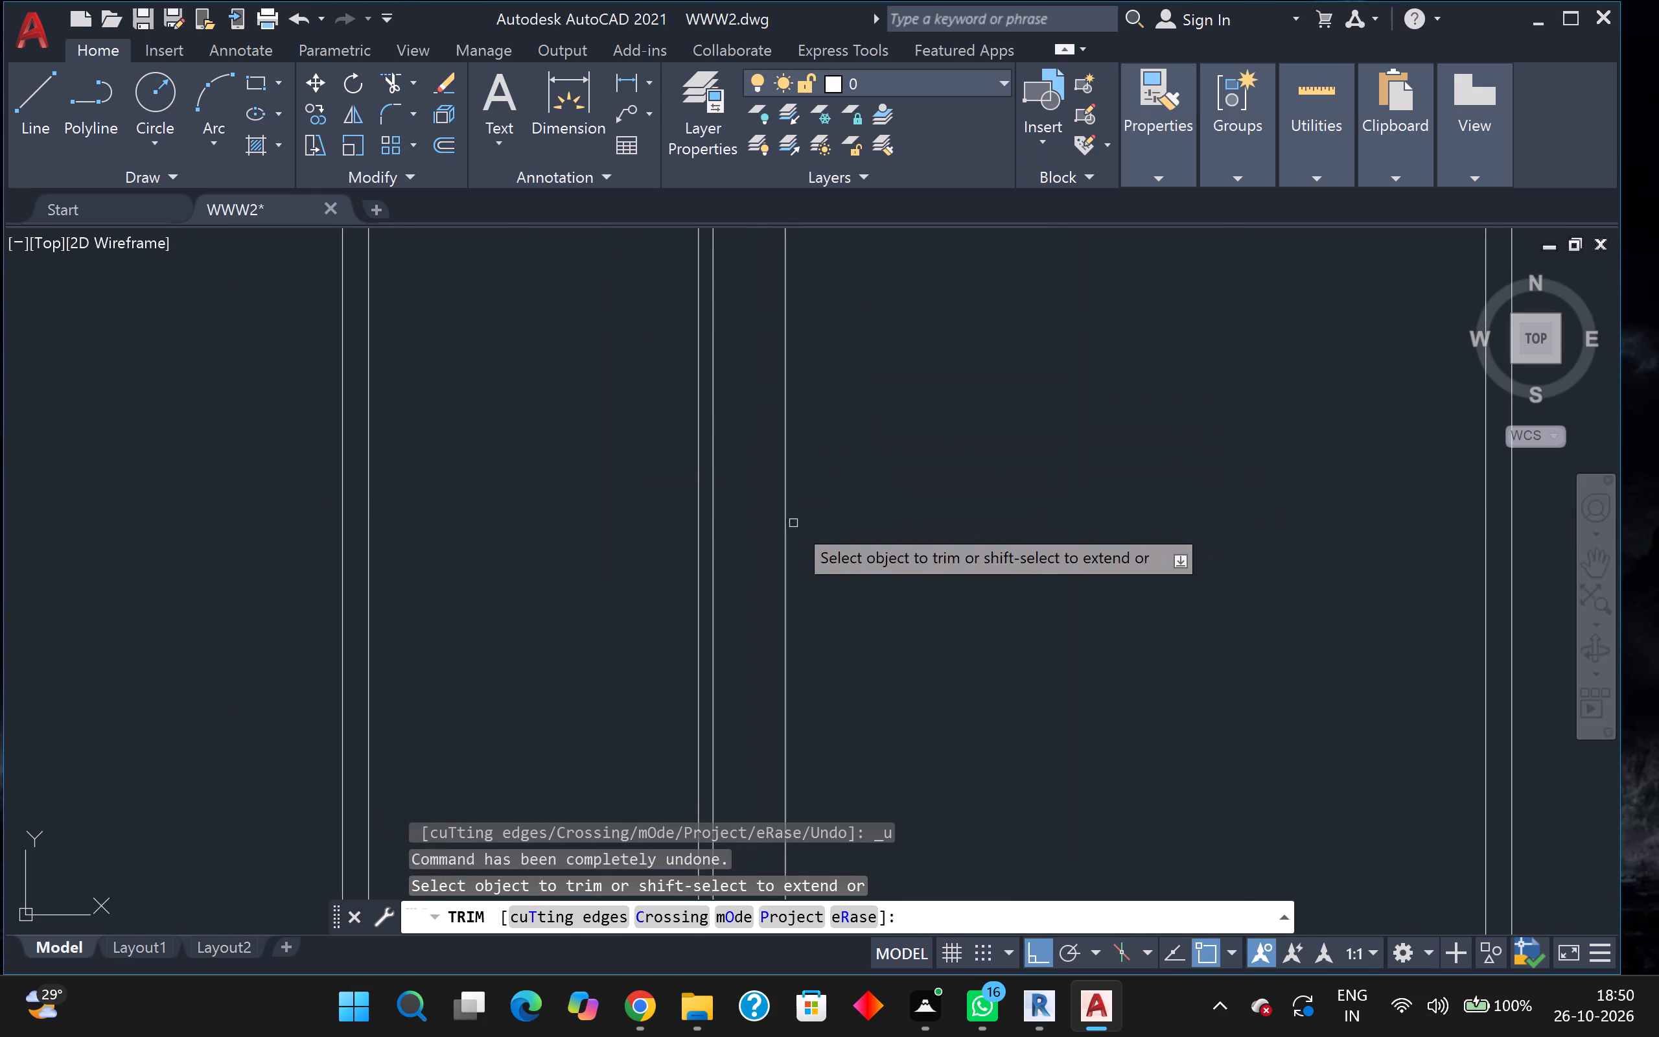
scroll(759, 522, "down", 2)
scroll(729, 506, "up", 1)
left_click(729, 506)
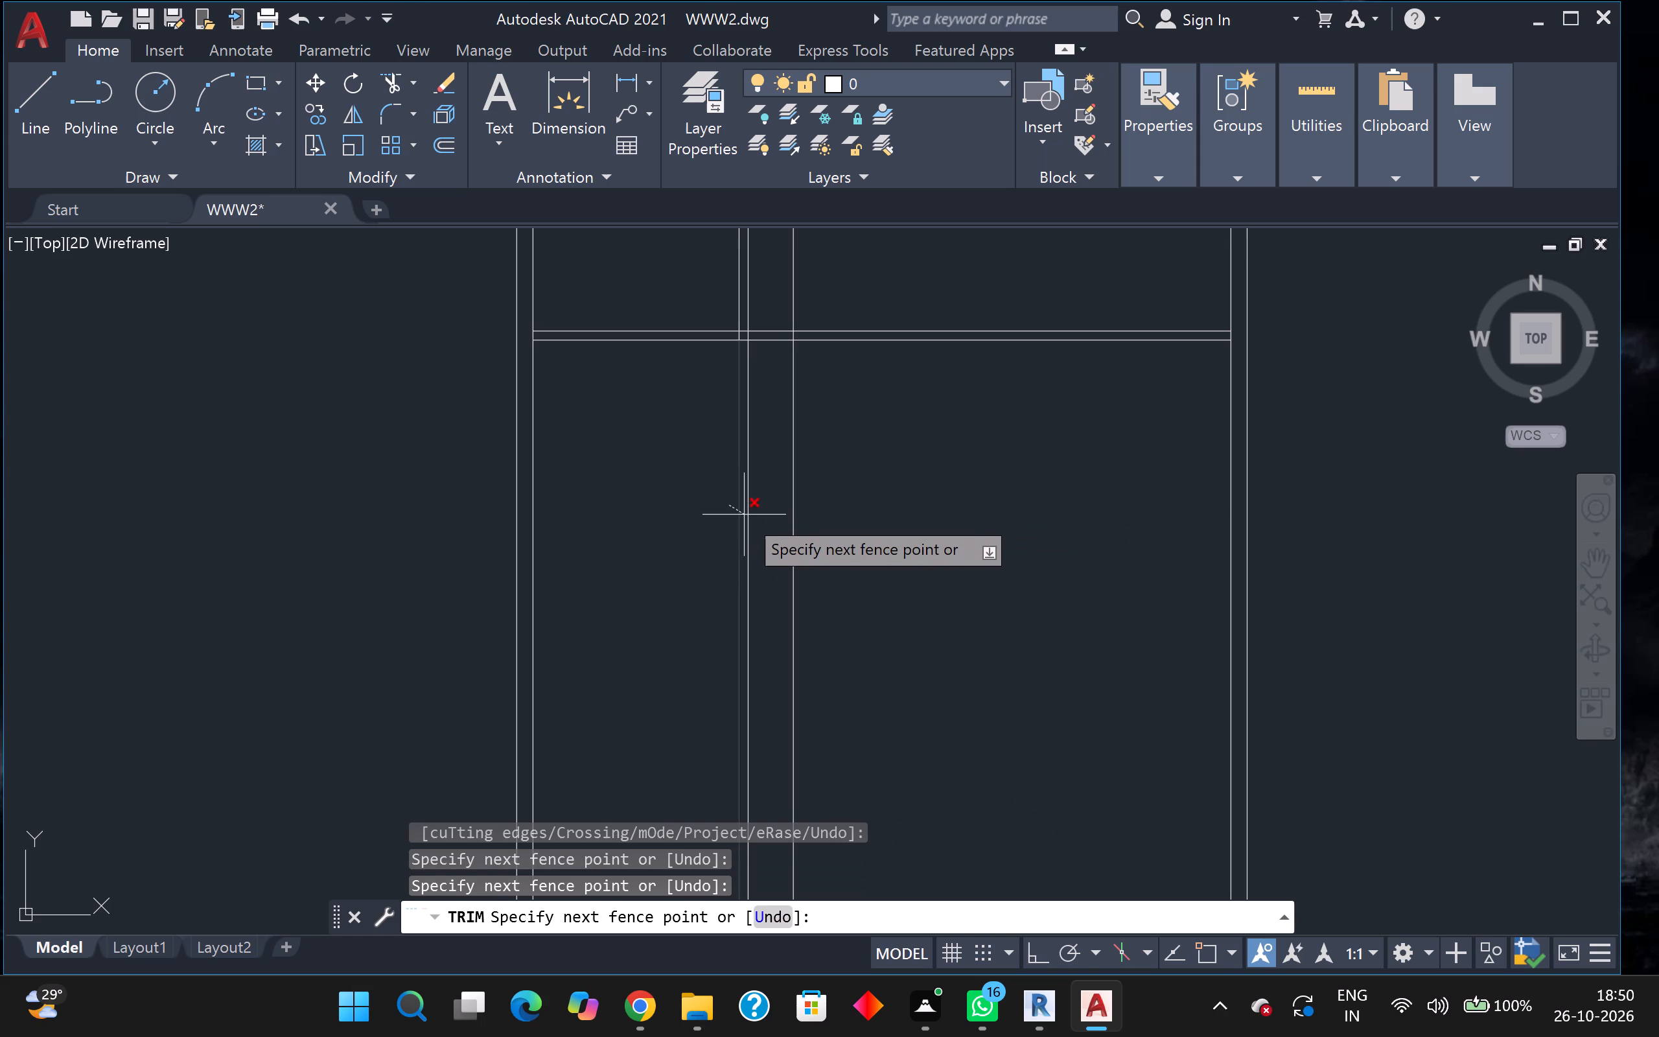
left_click(757, 515)
scroll(759, 514, "down", 2)
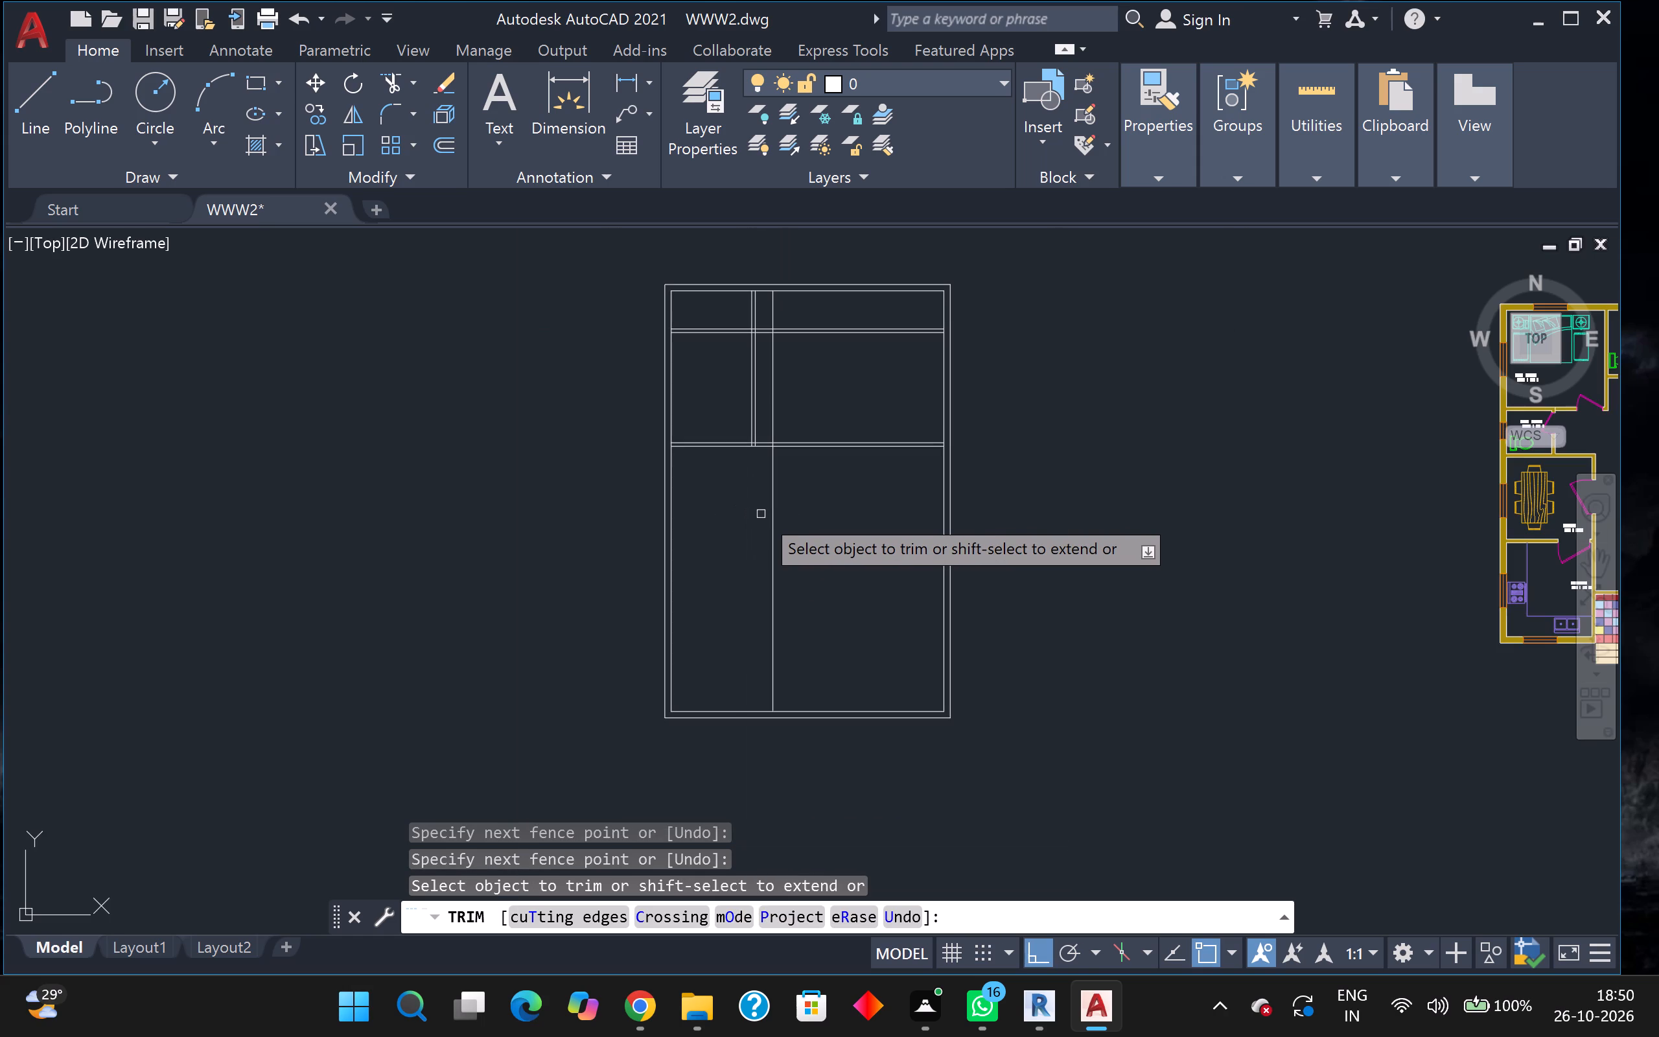
left_click(771, 514)
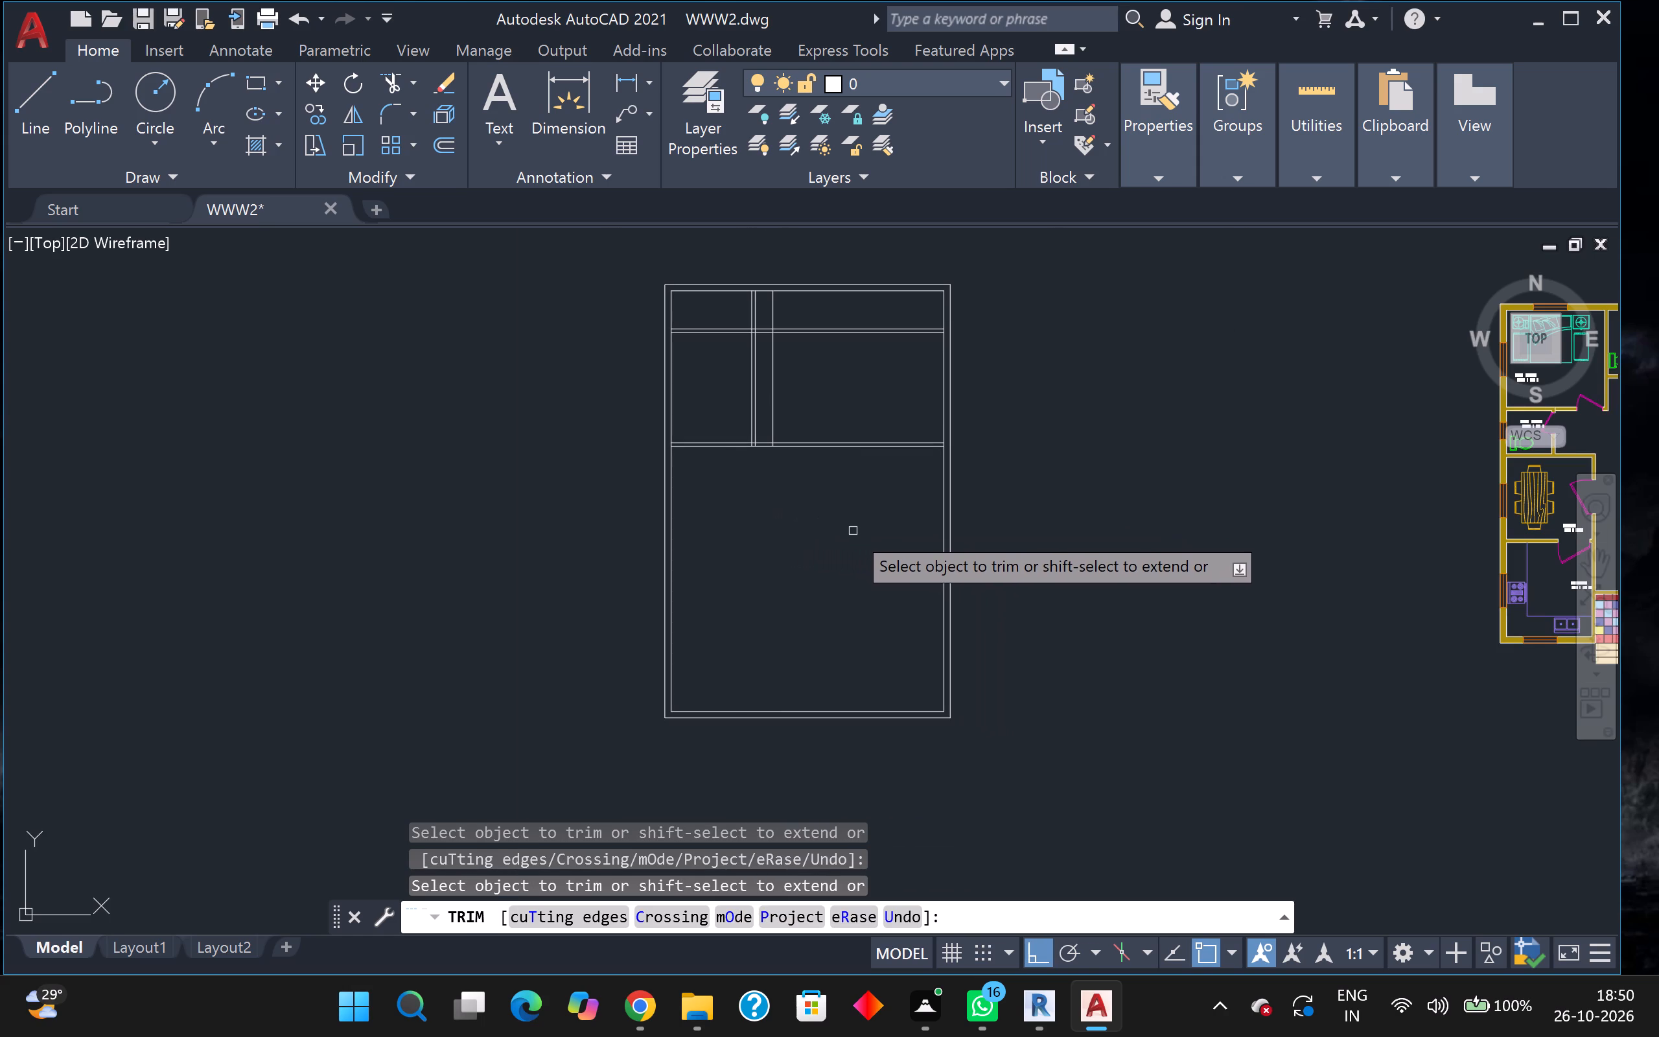
Trim away both lines of the vertical partition between the upper and lower horizontal partitions.
middle_click_drag(844, 535, 858, 669)
scroll(795, 523, "up", 2)
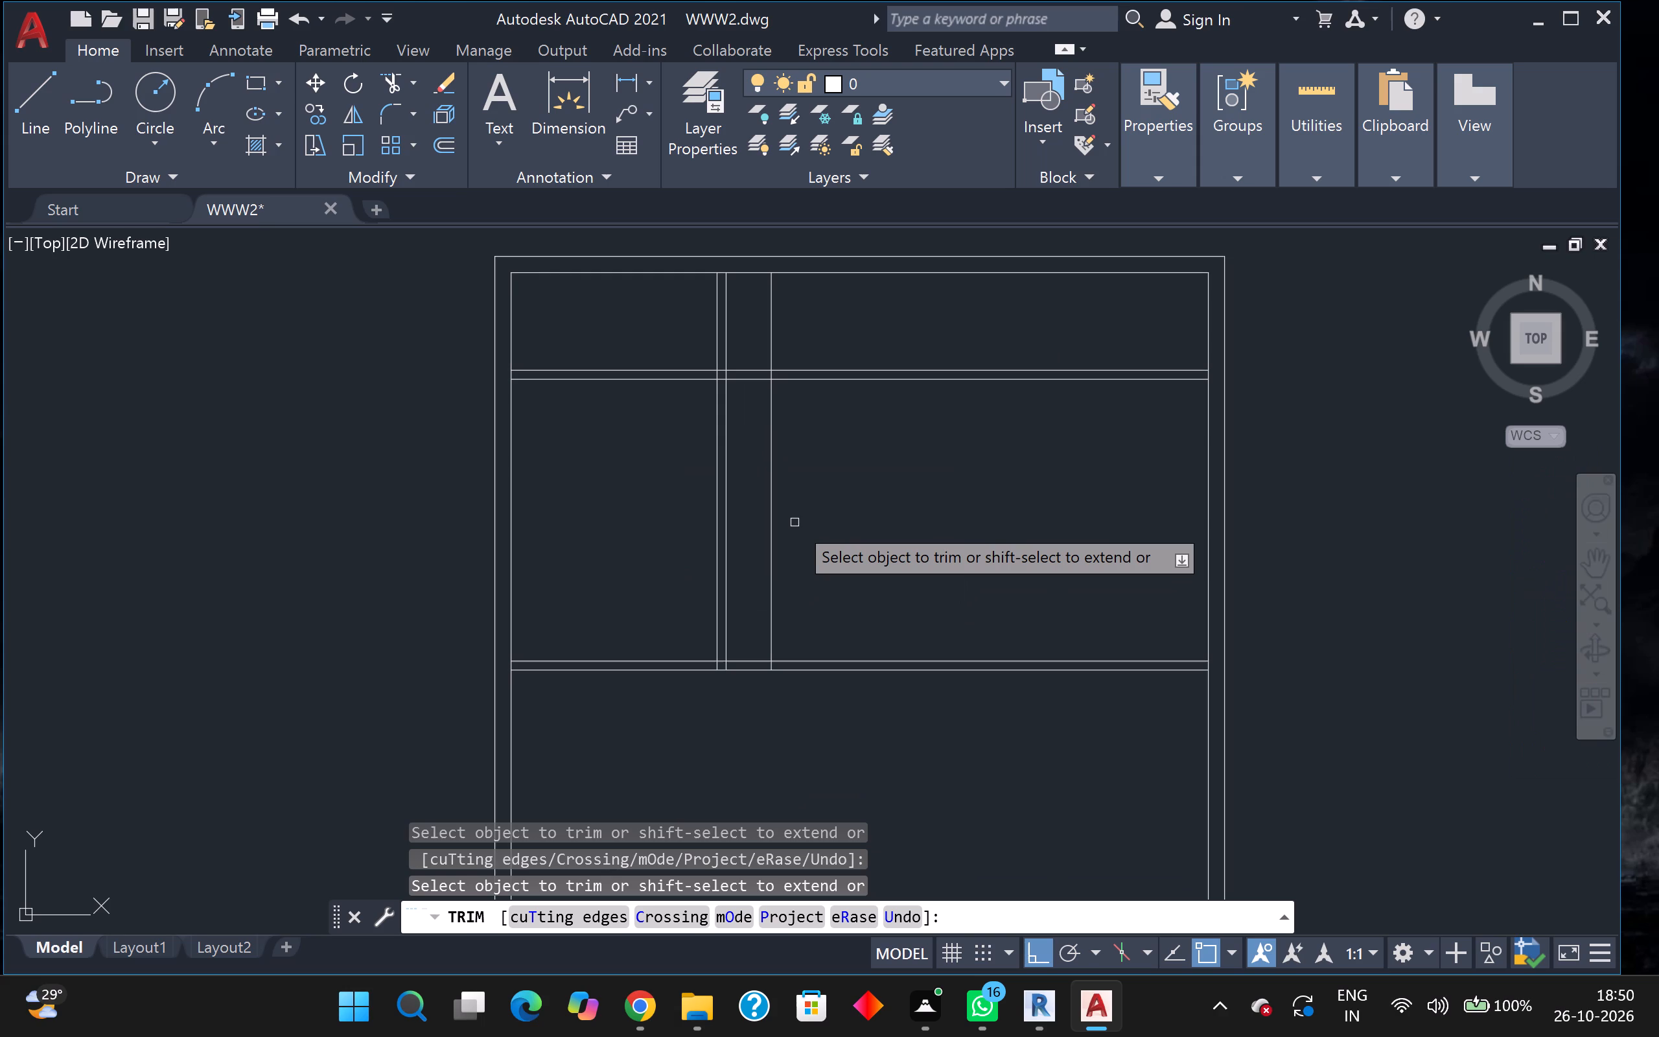
scroll(795, 520, "up", 1)
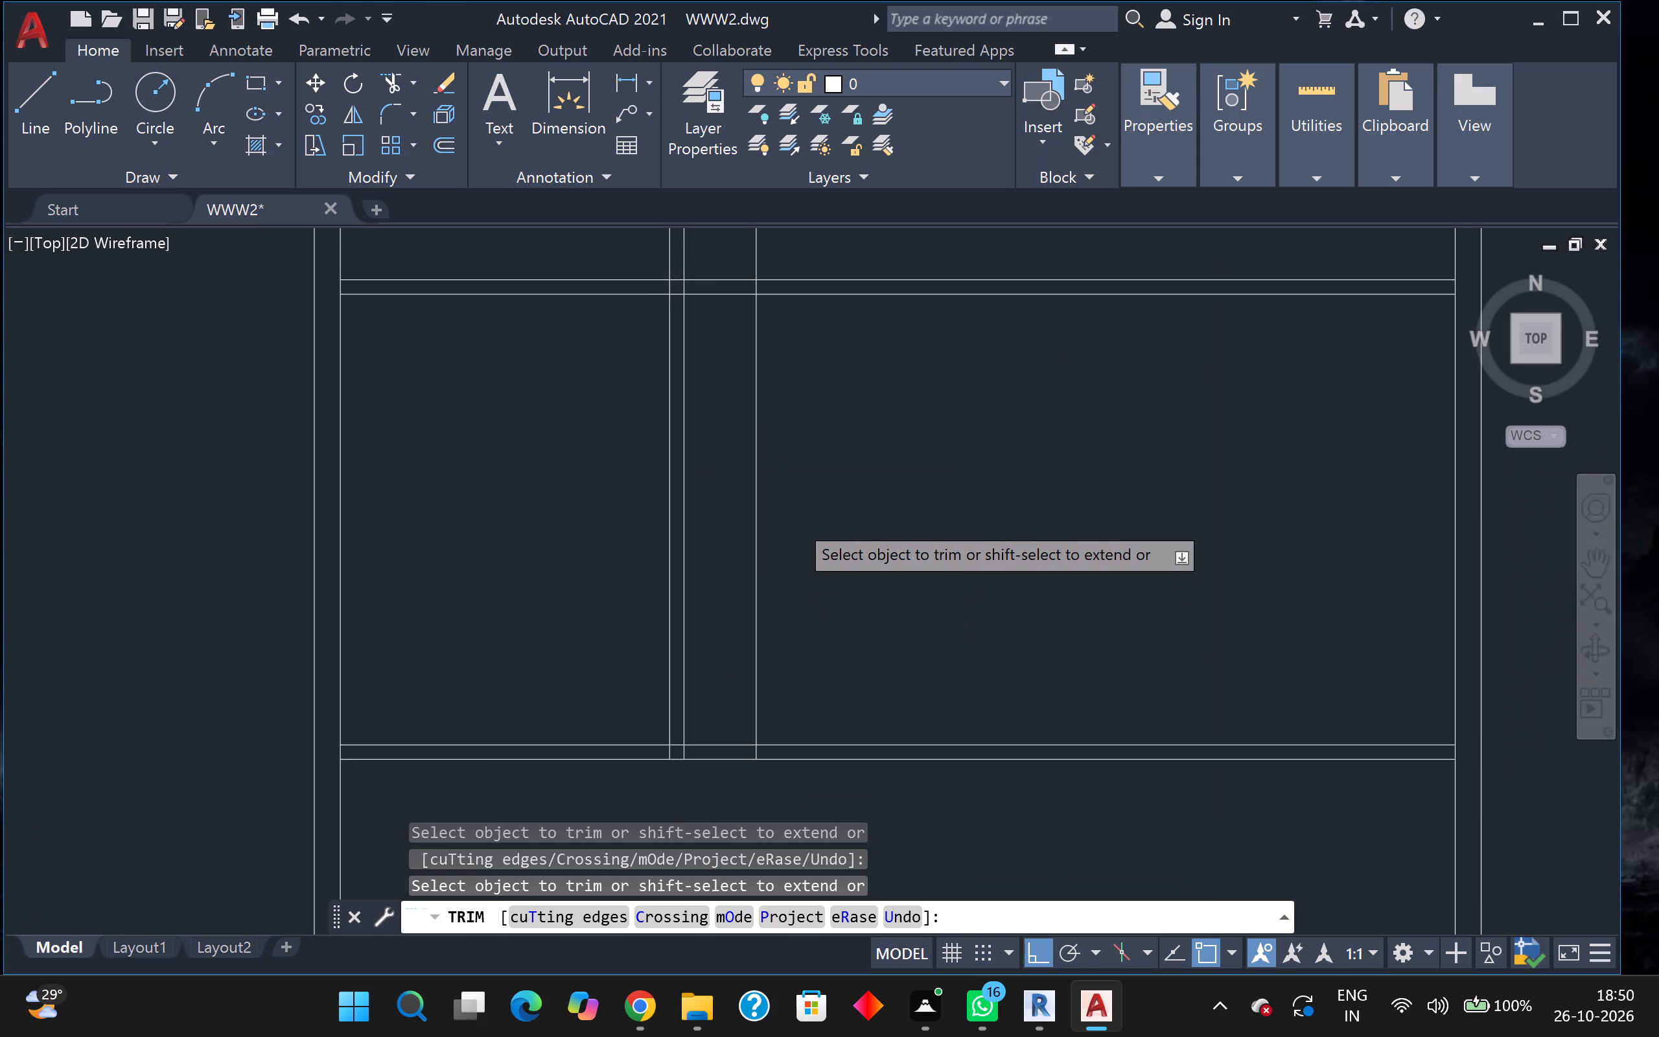
middle_click_drag(810, 555, 826, 601)
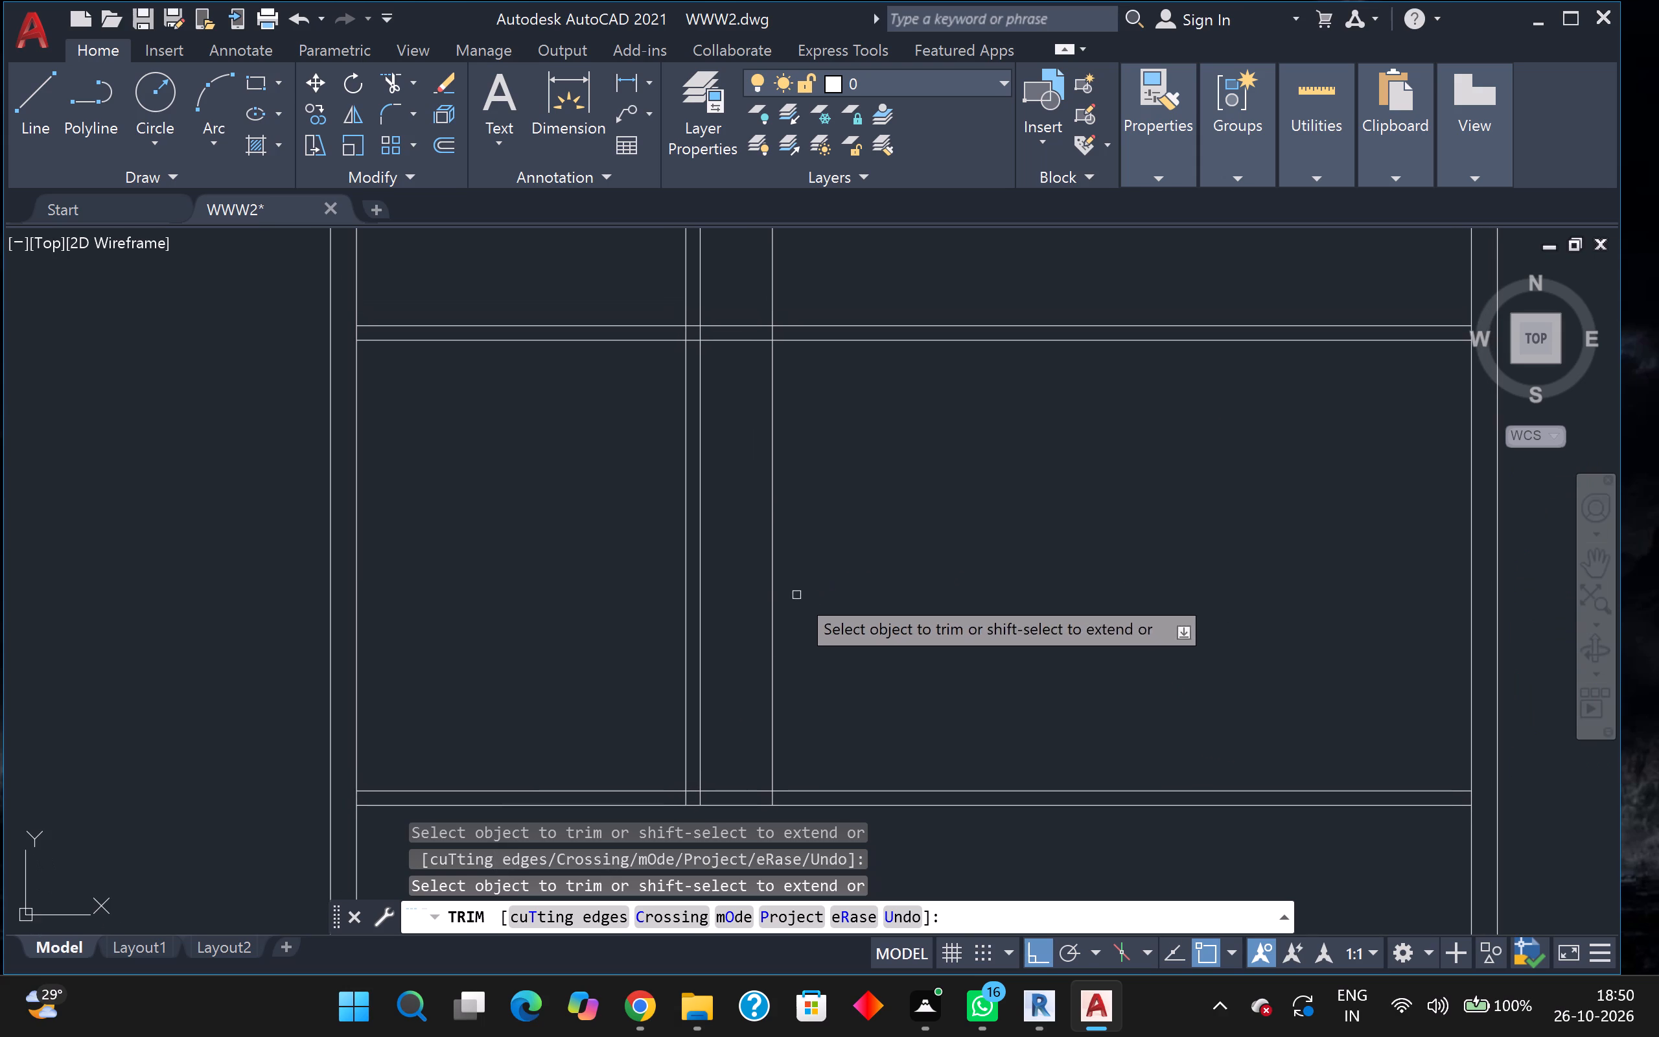
left_click(723, 568)
left_click(669, 561)
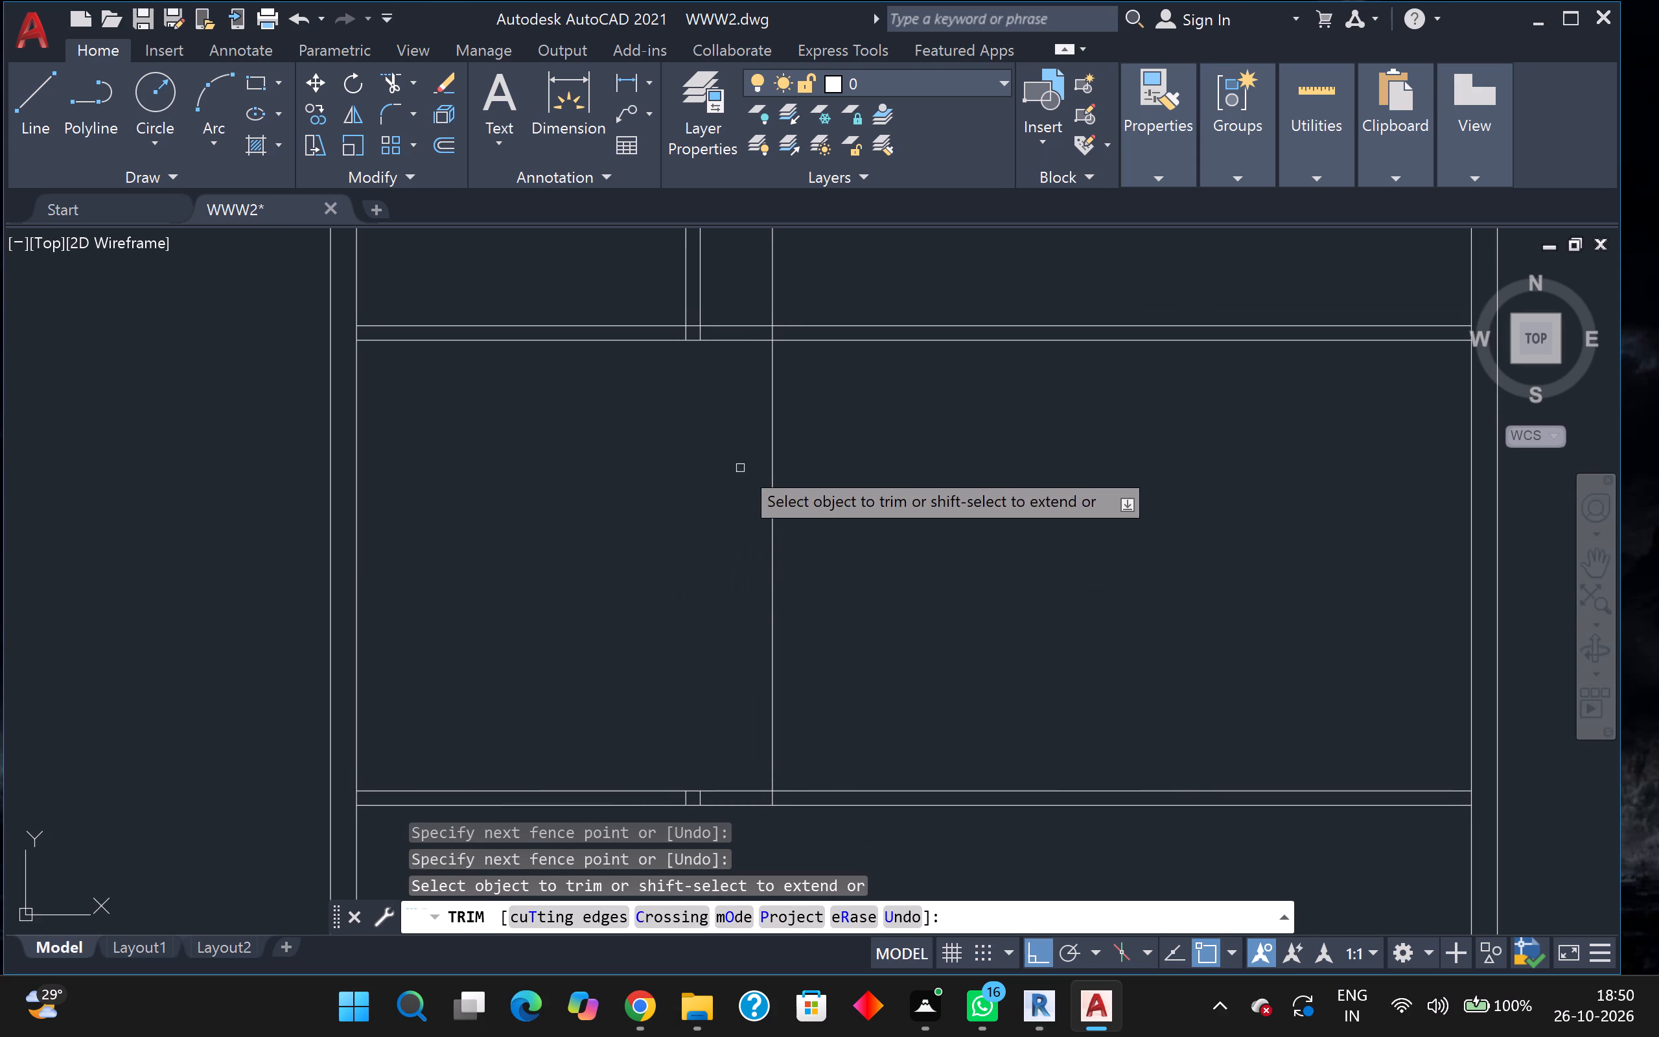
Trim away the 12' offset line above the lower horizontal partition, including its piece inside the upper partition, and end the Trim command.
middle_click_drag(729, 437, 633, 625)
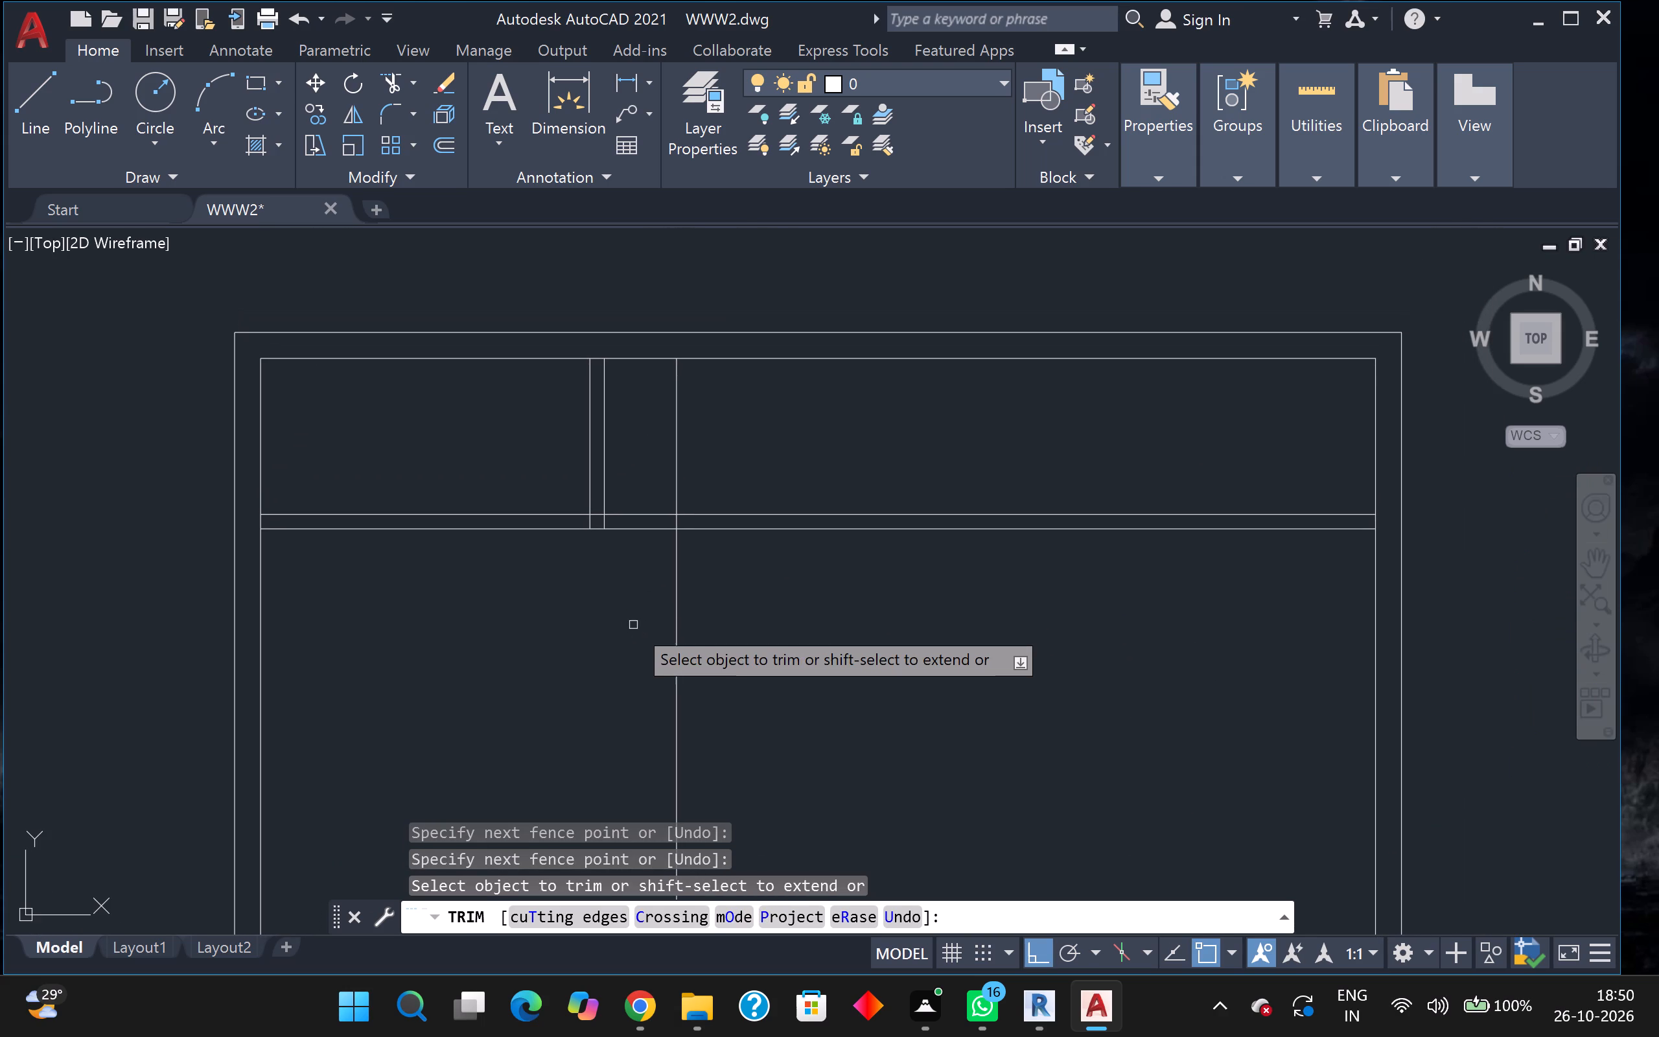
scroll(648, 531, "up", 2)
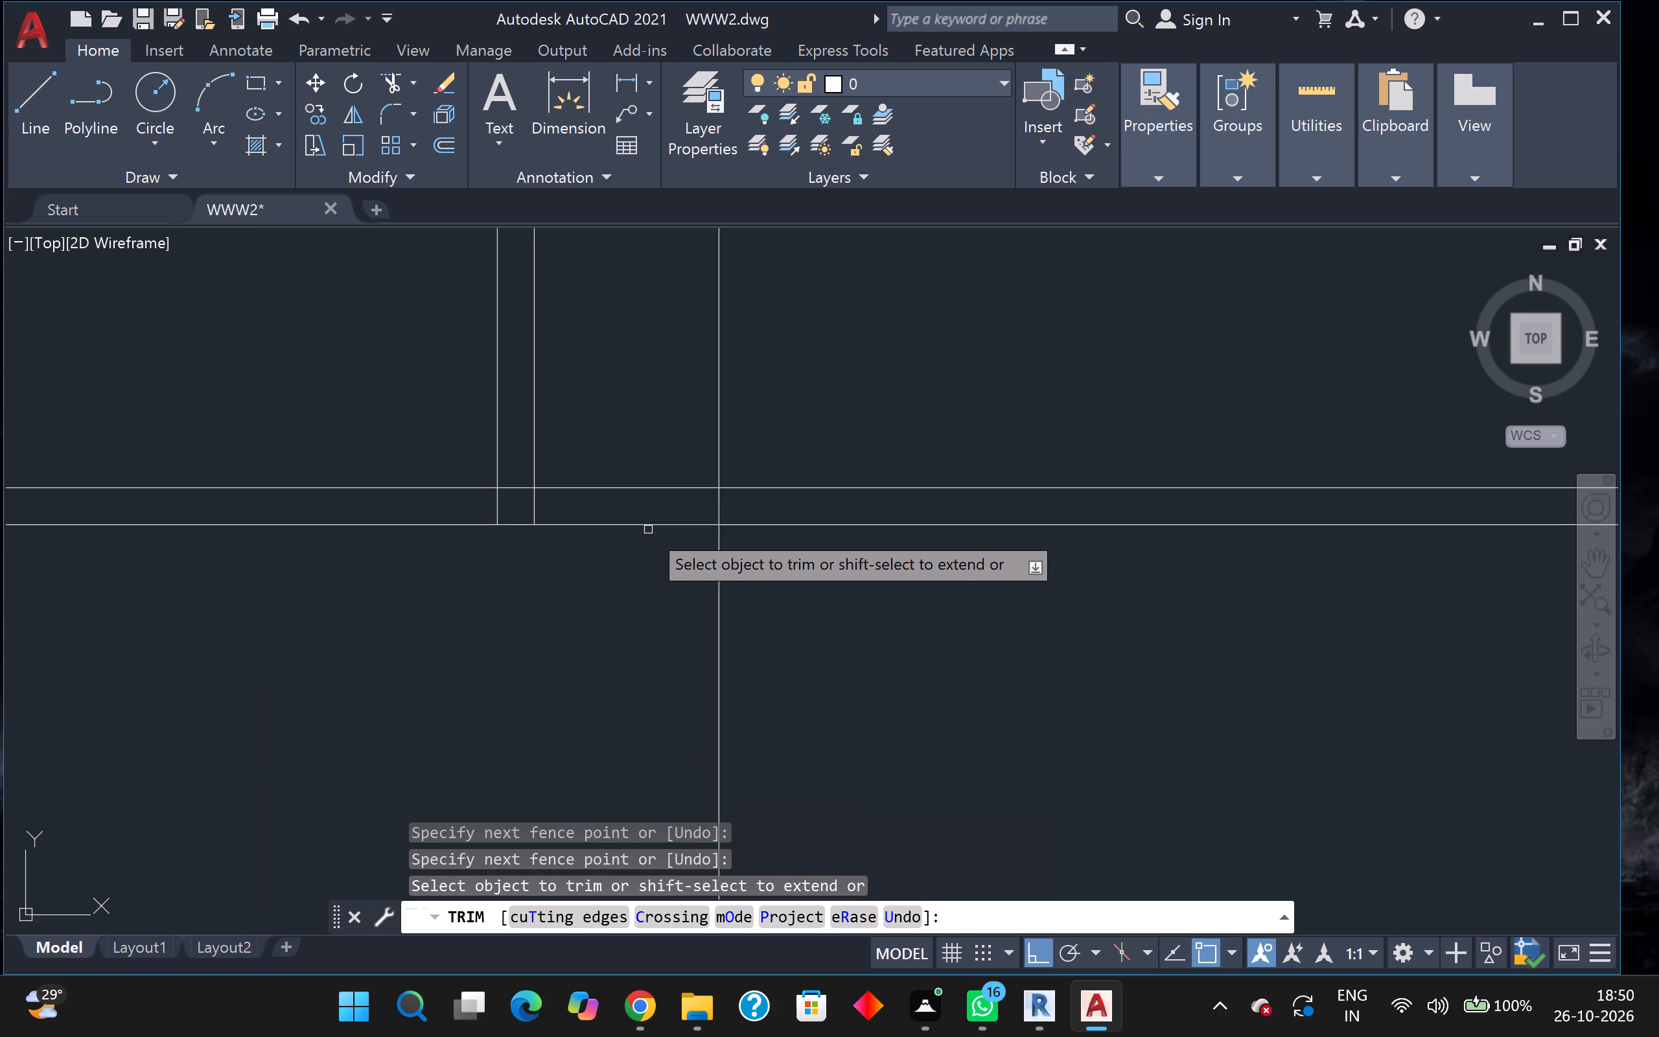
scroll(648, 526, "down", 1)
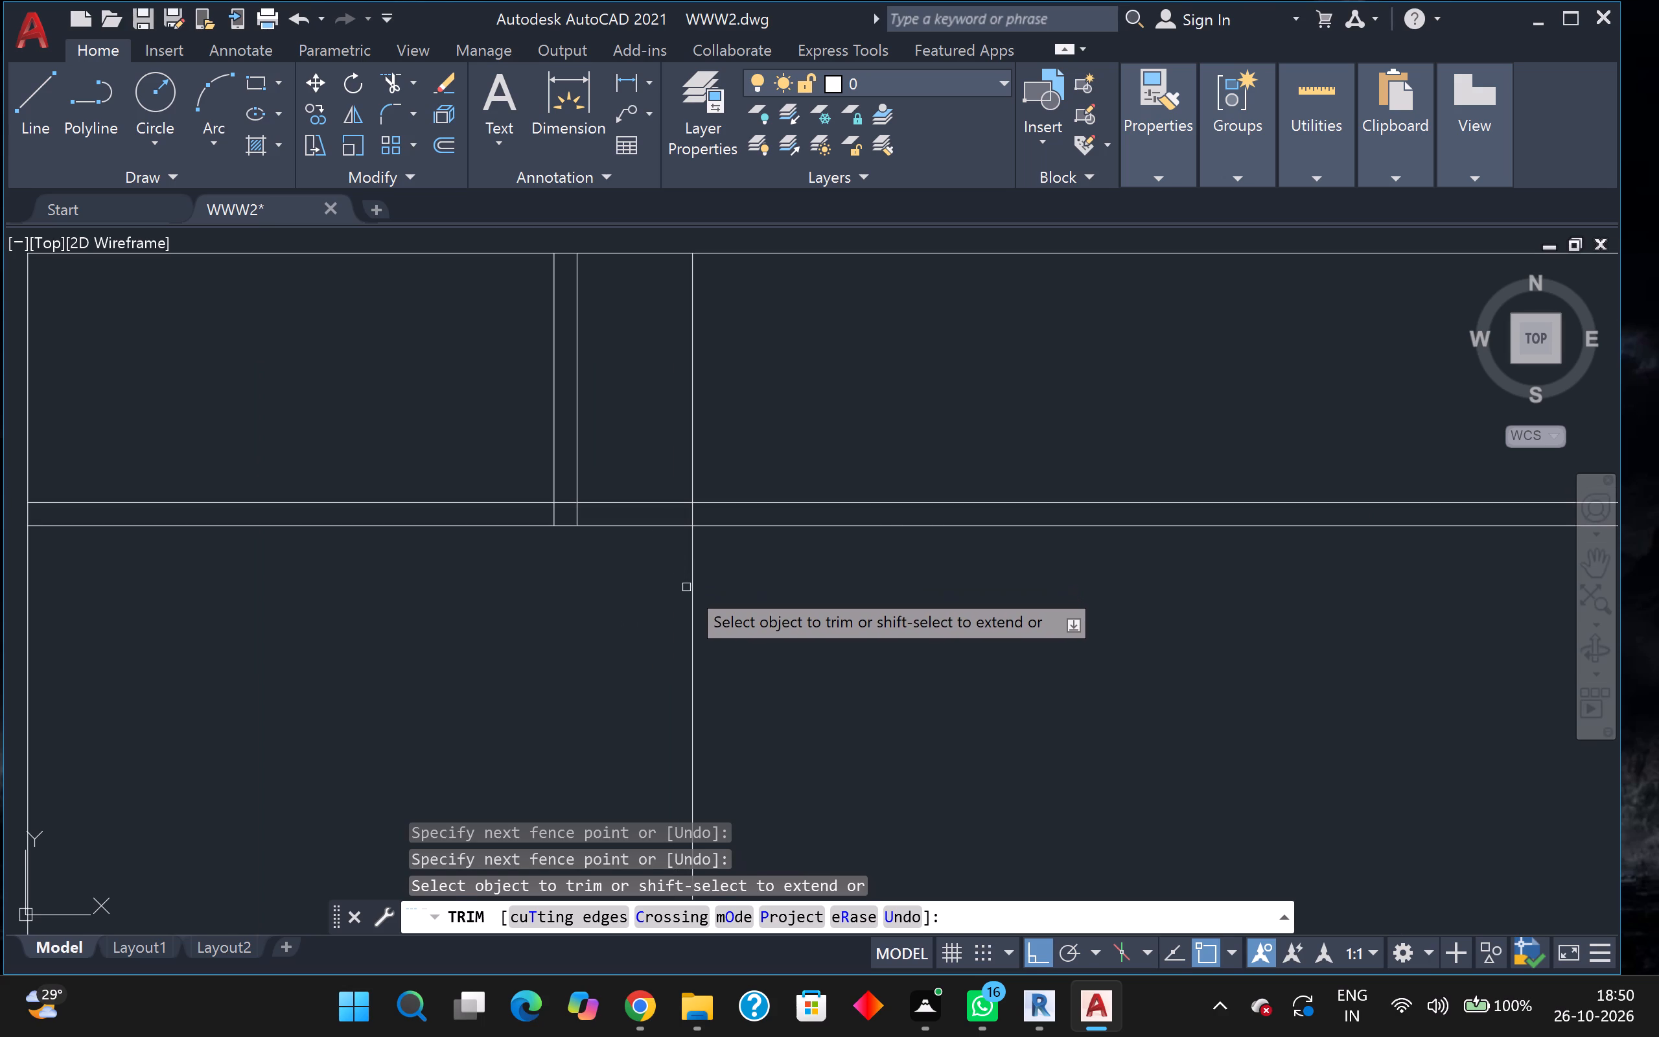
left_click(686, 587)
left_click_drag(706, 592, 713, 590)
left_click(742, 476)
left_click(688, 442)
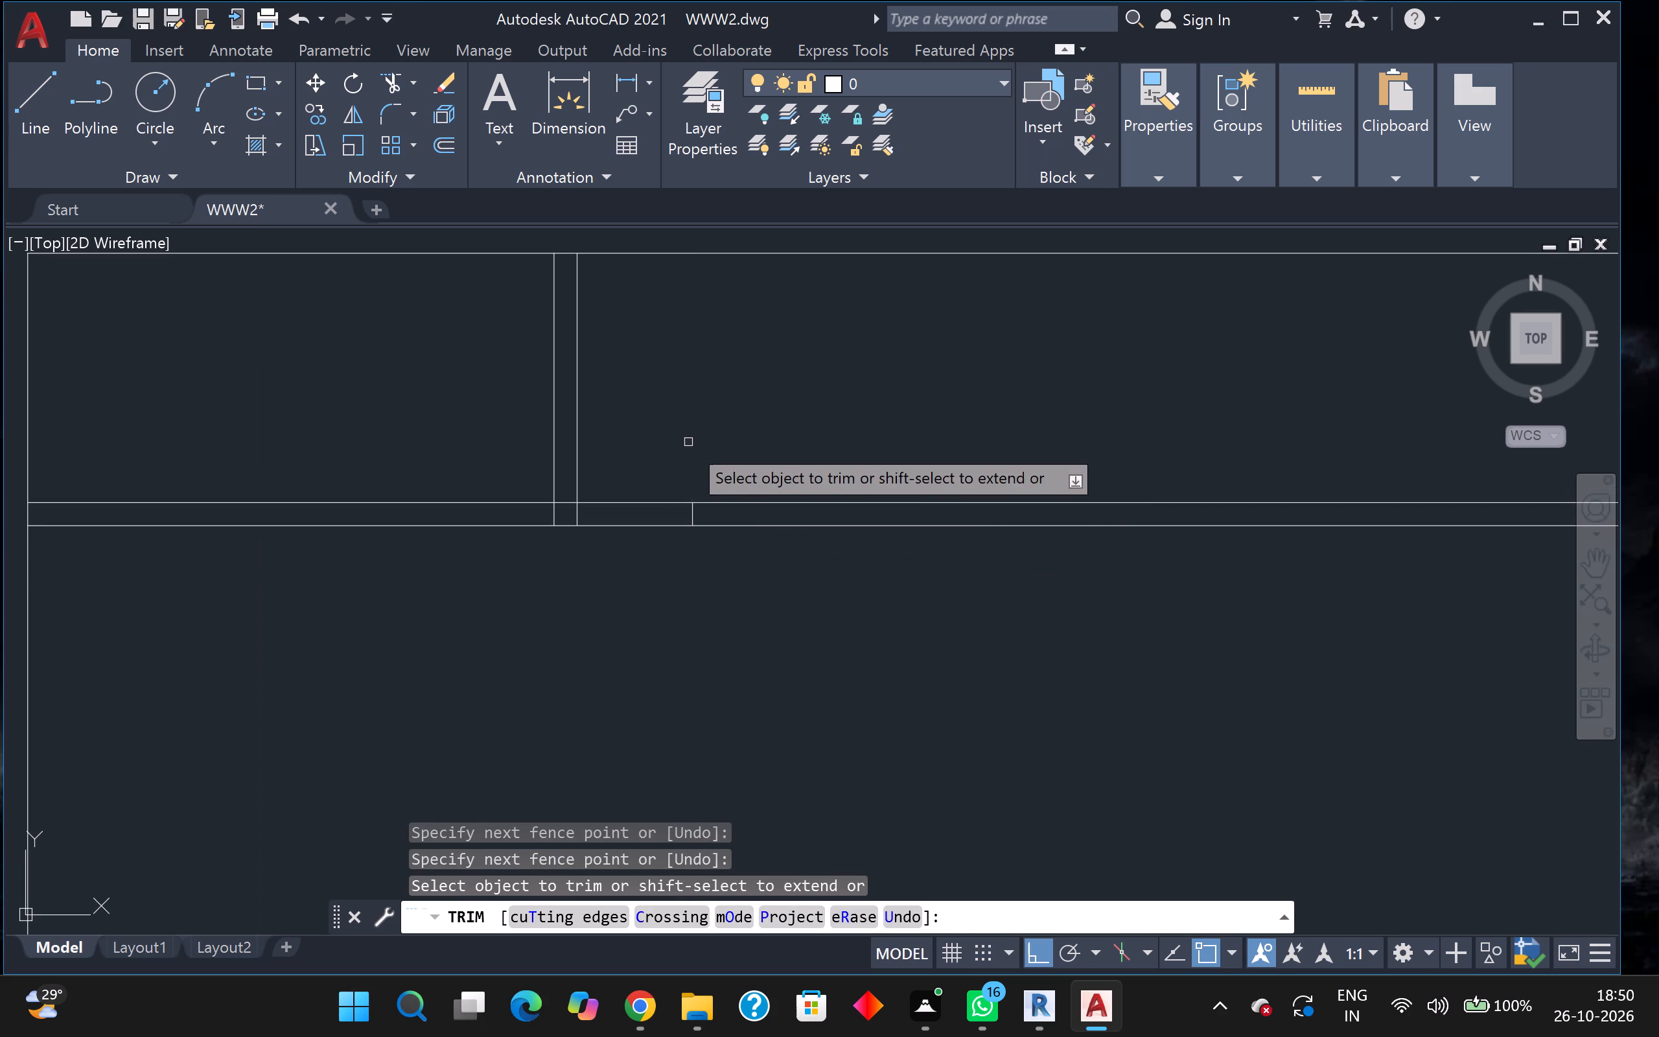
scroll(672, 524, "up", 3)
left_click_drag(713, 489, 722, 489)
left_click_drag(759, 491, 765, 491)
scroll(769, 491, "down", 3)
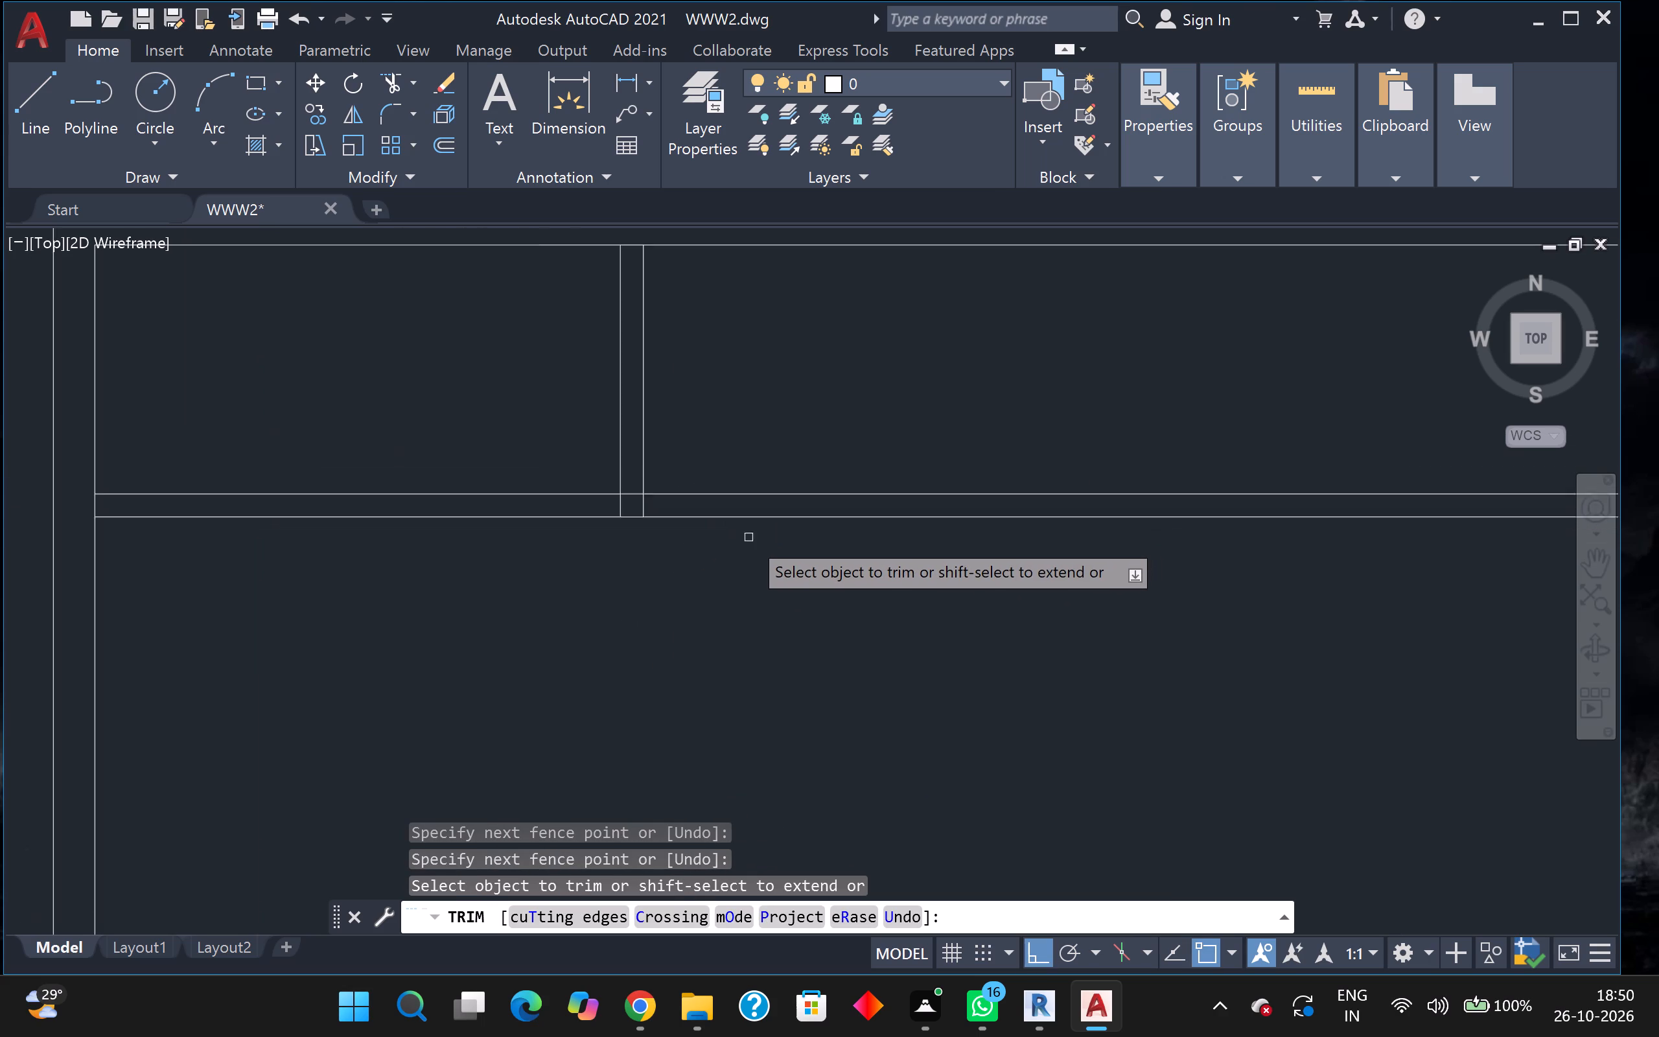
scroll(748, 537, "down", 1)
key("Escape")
Offset the short vertical partition's east line 9'-9" east, and that copy 5" further east, to form a second vertical partition.
key("o")
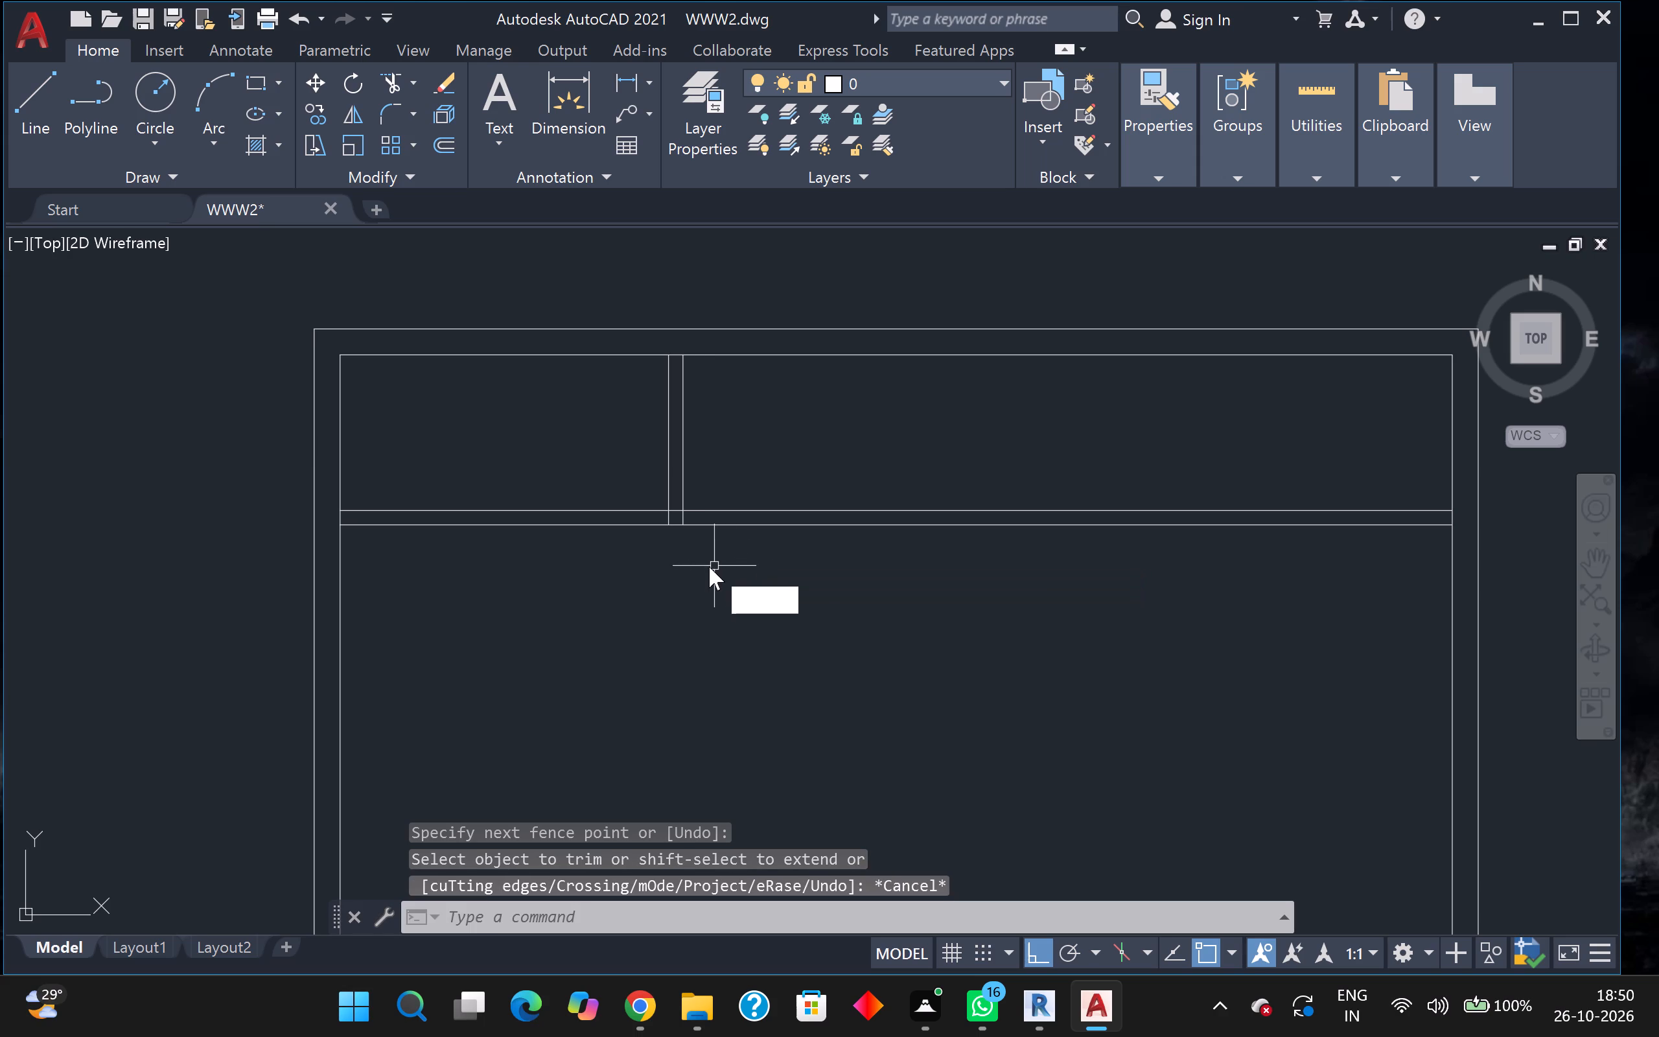
key("Return")
key("Return")
scroll(705, 508, "down", 1)
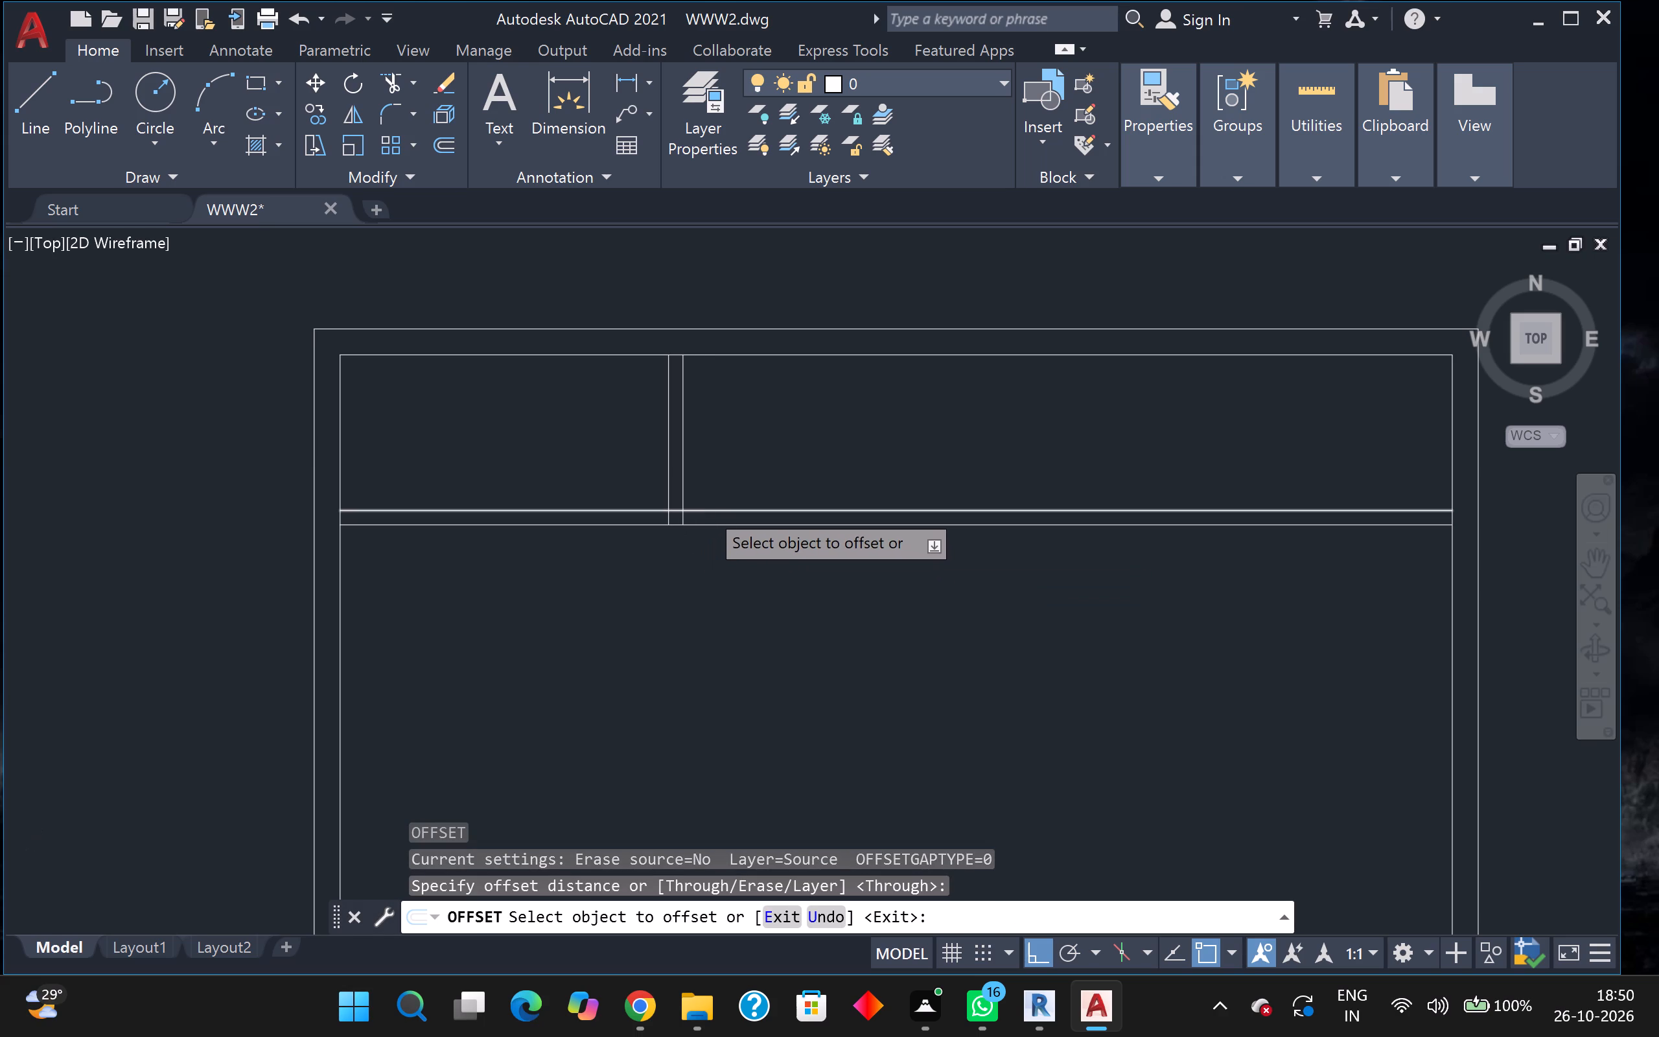
scroll(712, 495, "up", 1)
left_click(677, 474)
scroll(752, 468, "down", 1)
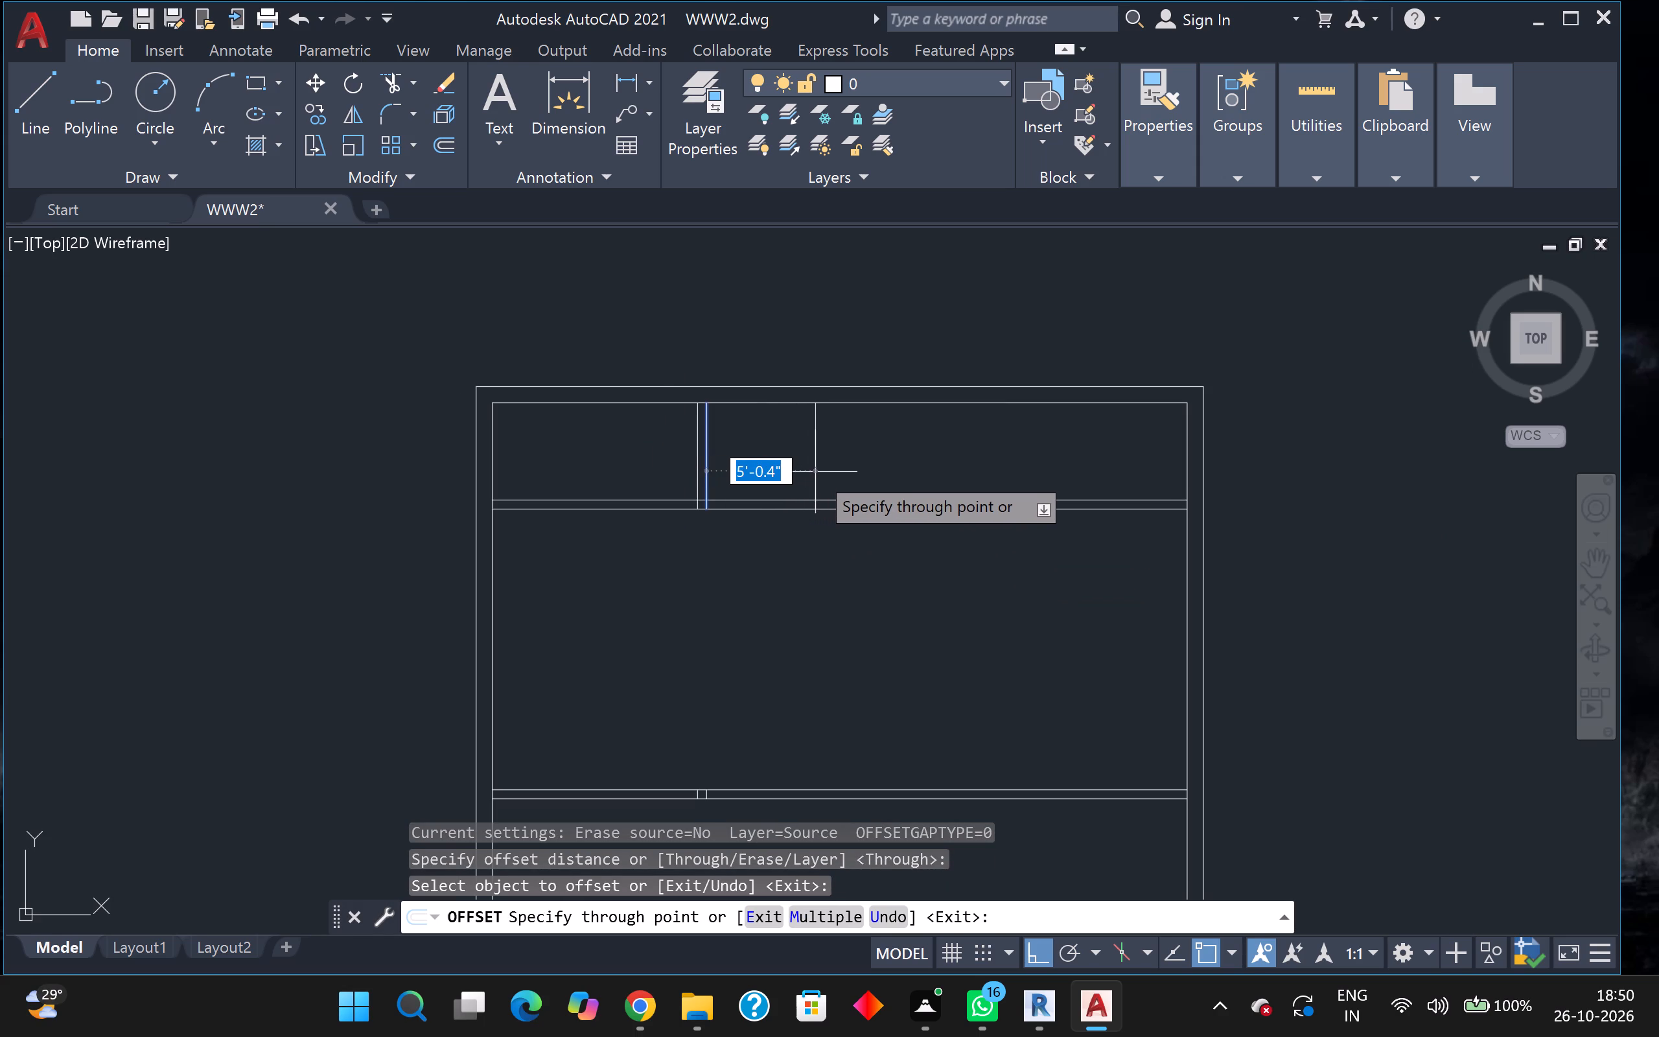
type("9'+")
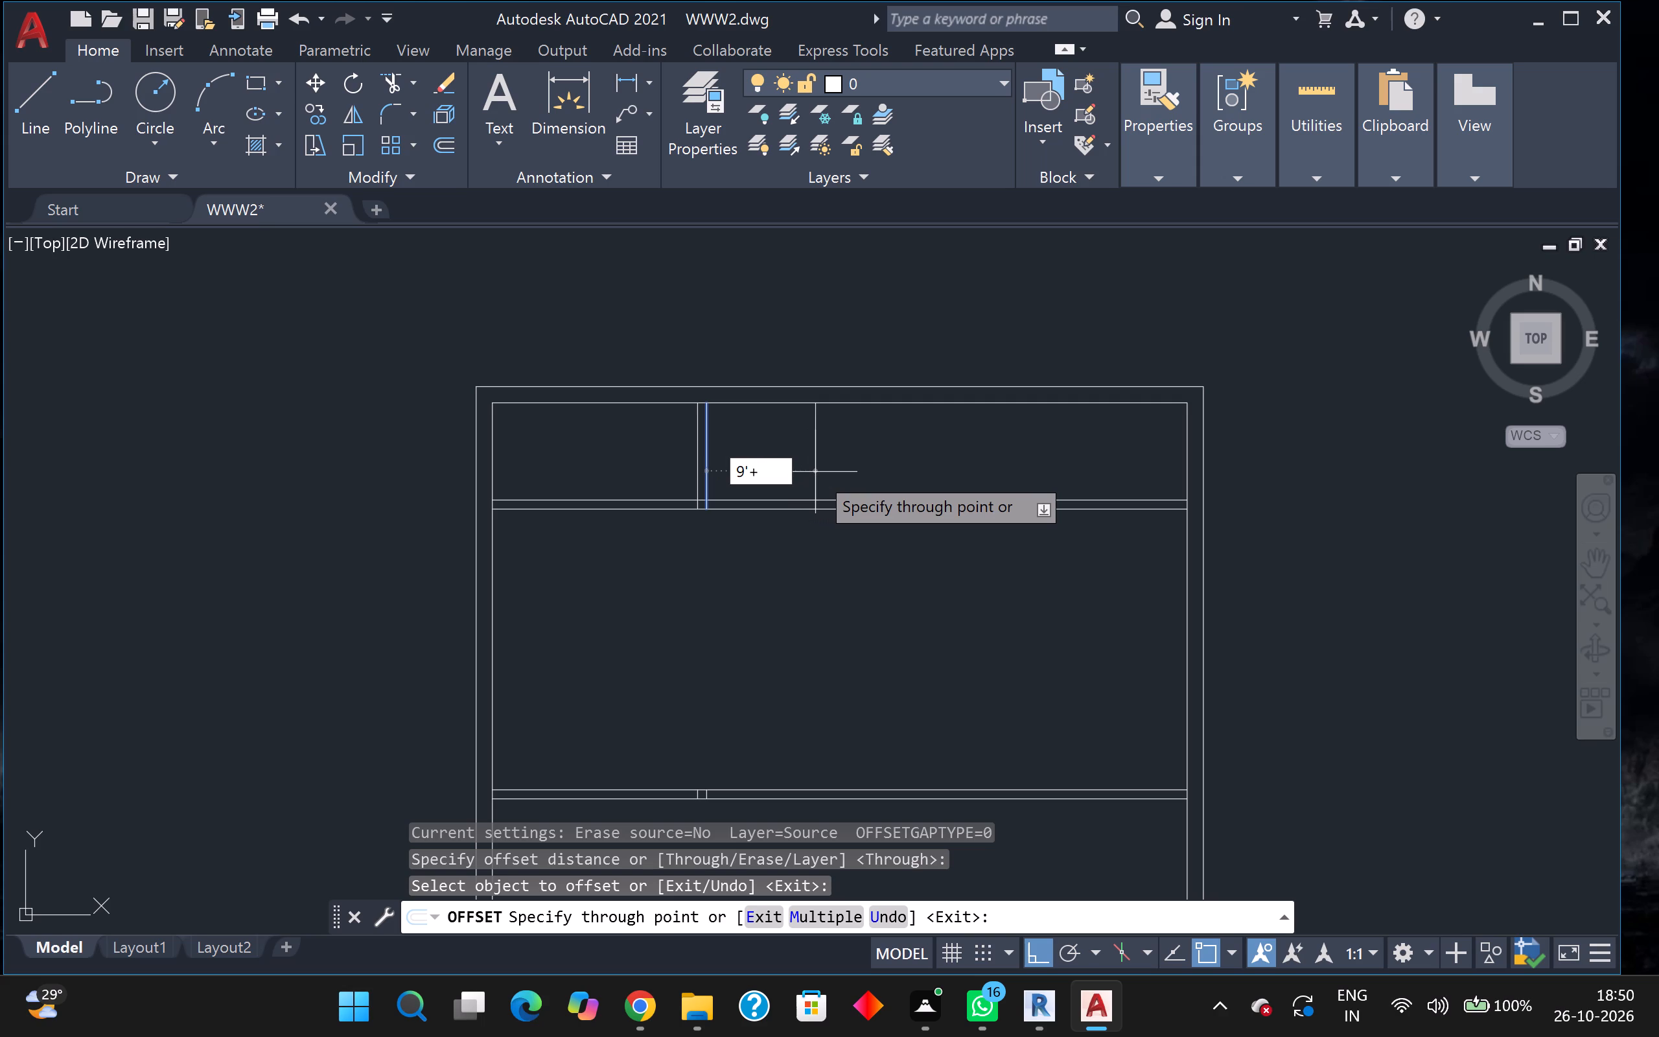
key("BackSpace")
key("9")
key("Return")
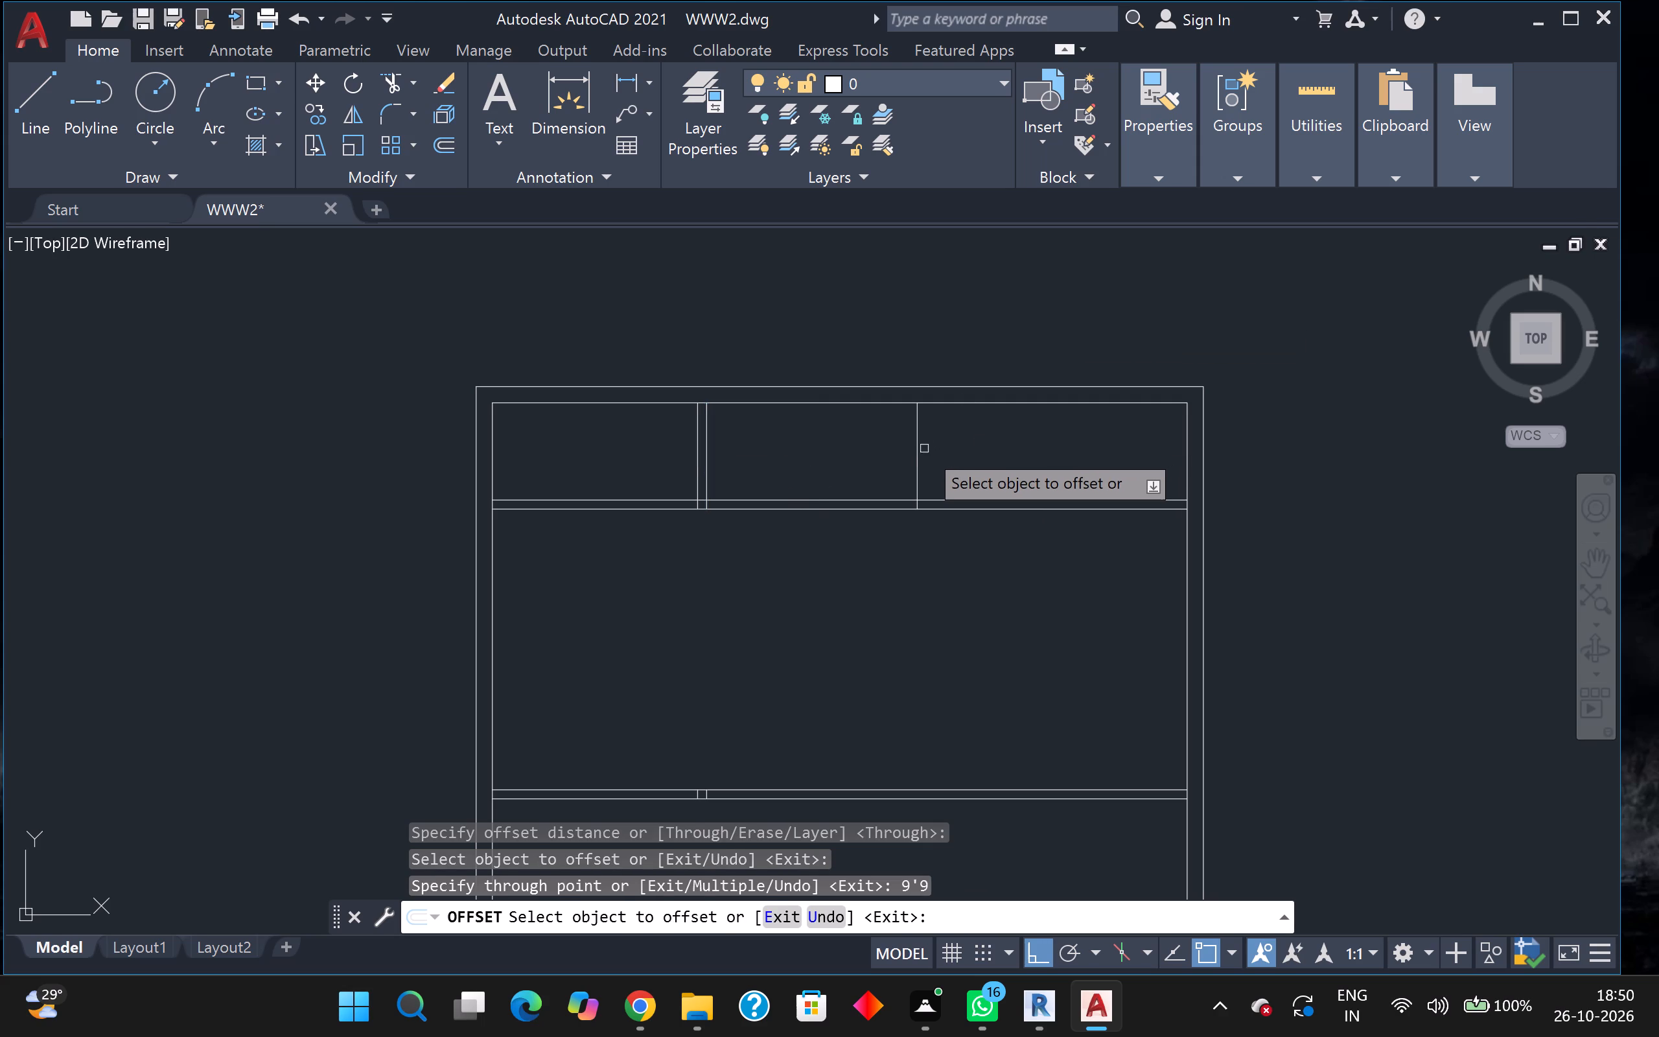
left_click(912, 453)
left_click(915, 453)
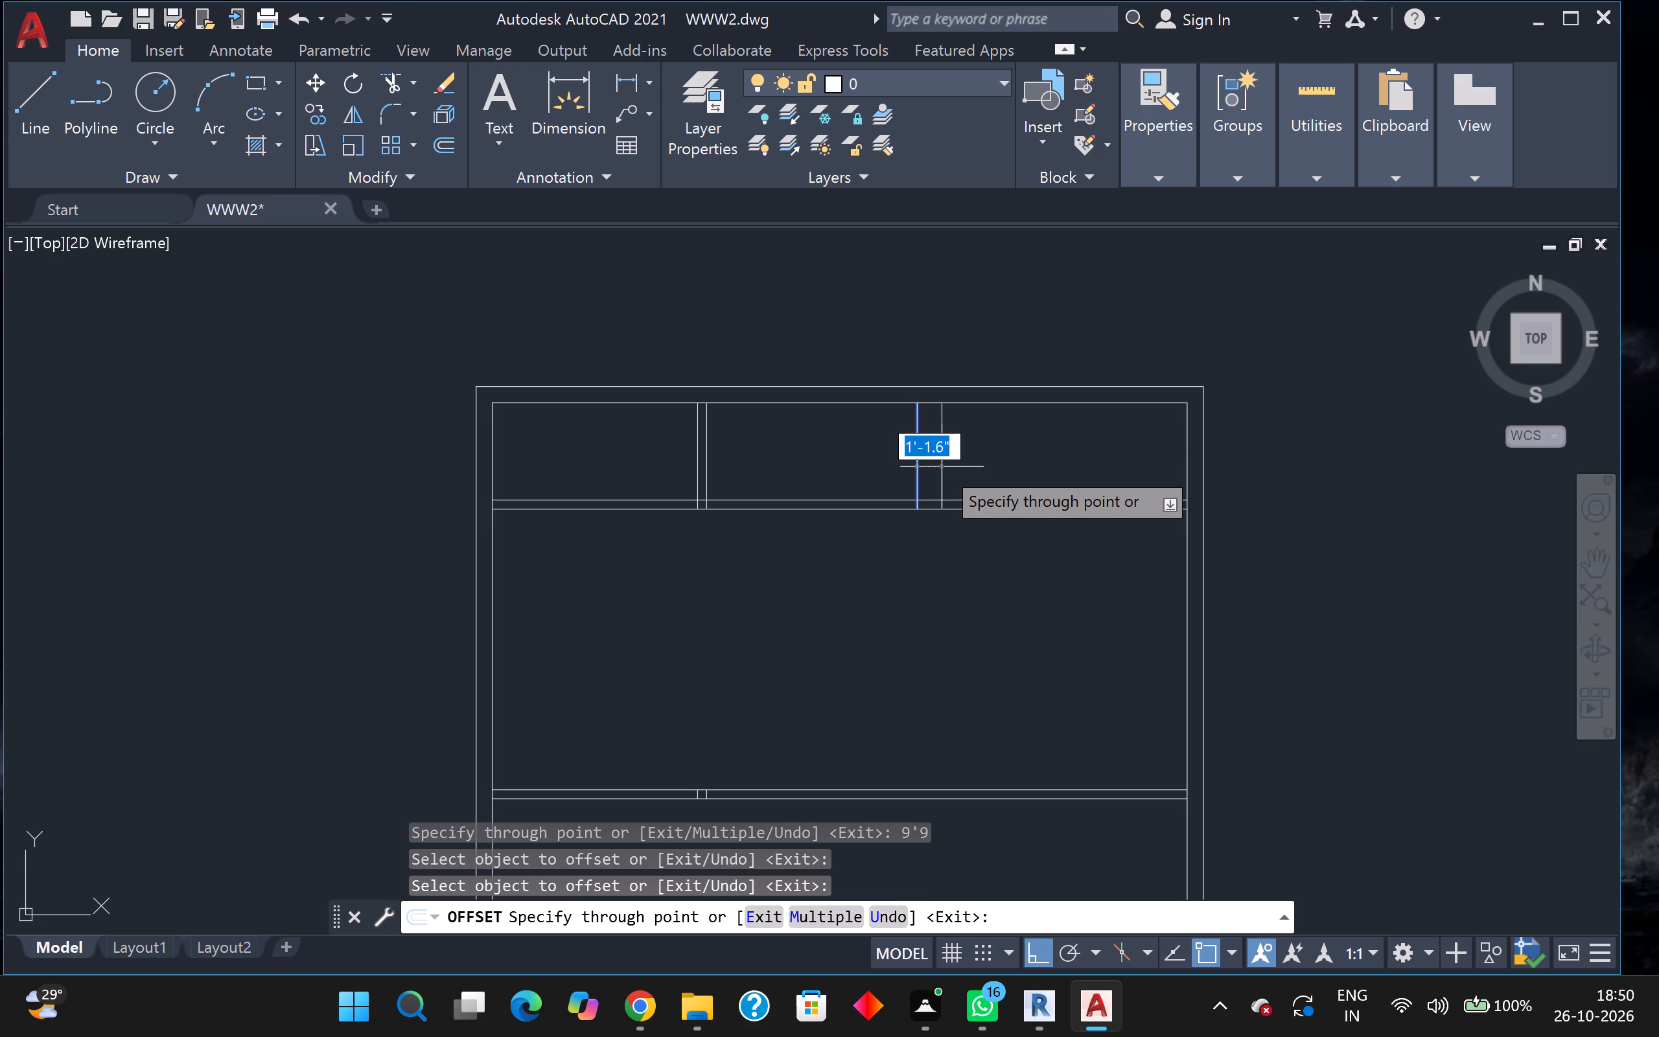
key("5")
key("Return")
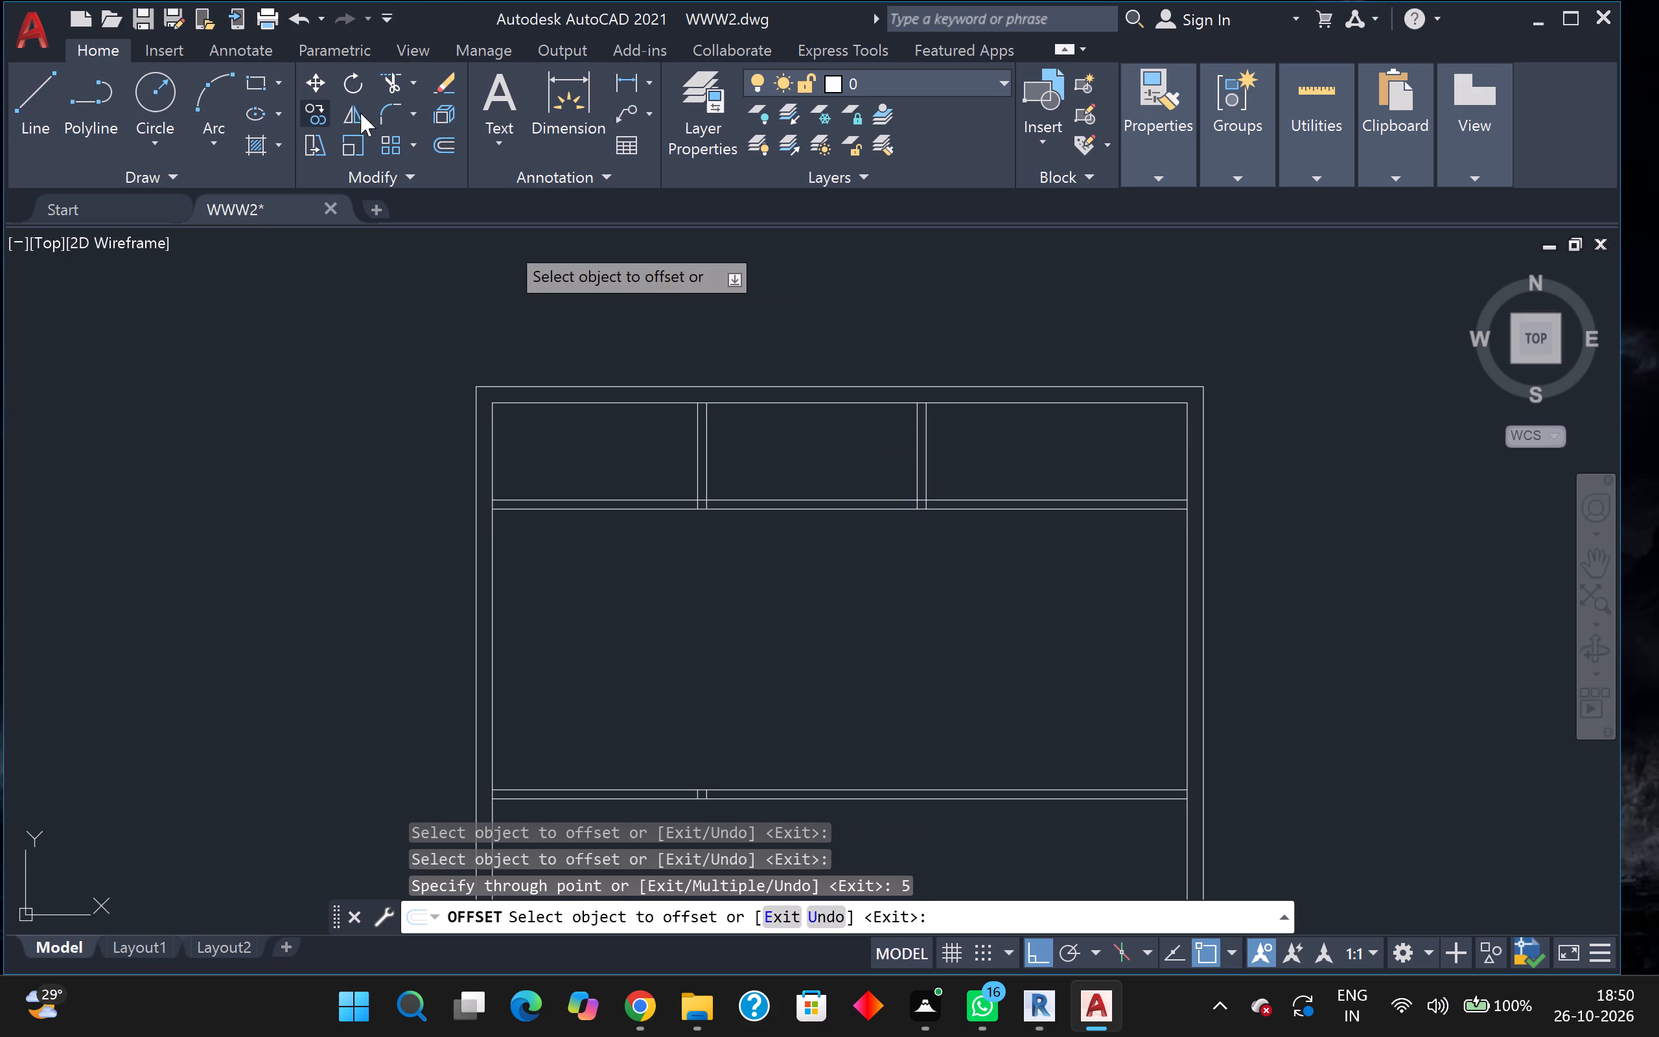
Extend both lines of the second vertical partition south to the lower horizontal partition, and end the Trim command.
left_click(386, 80)
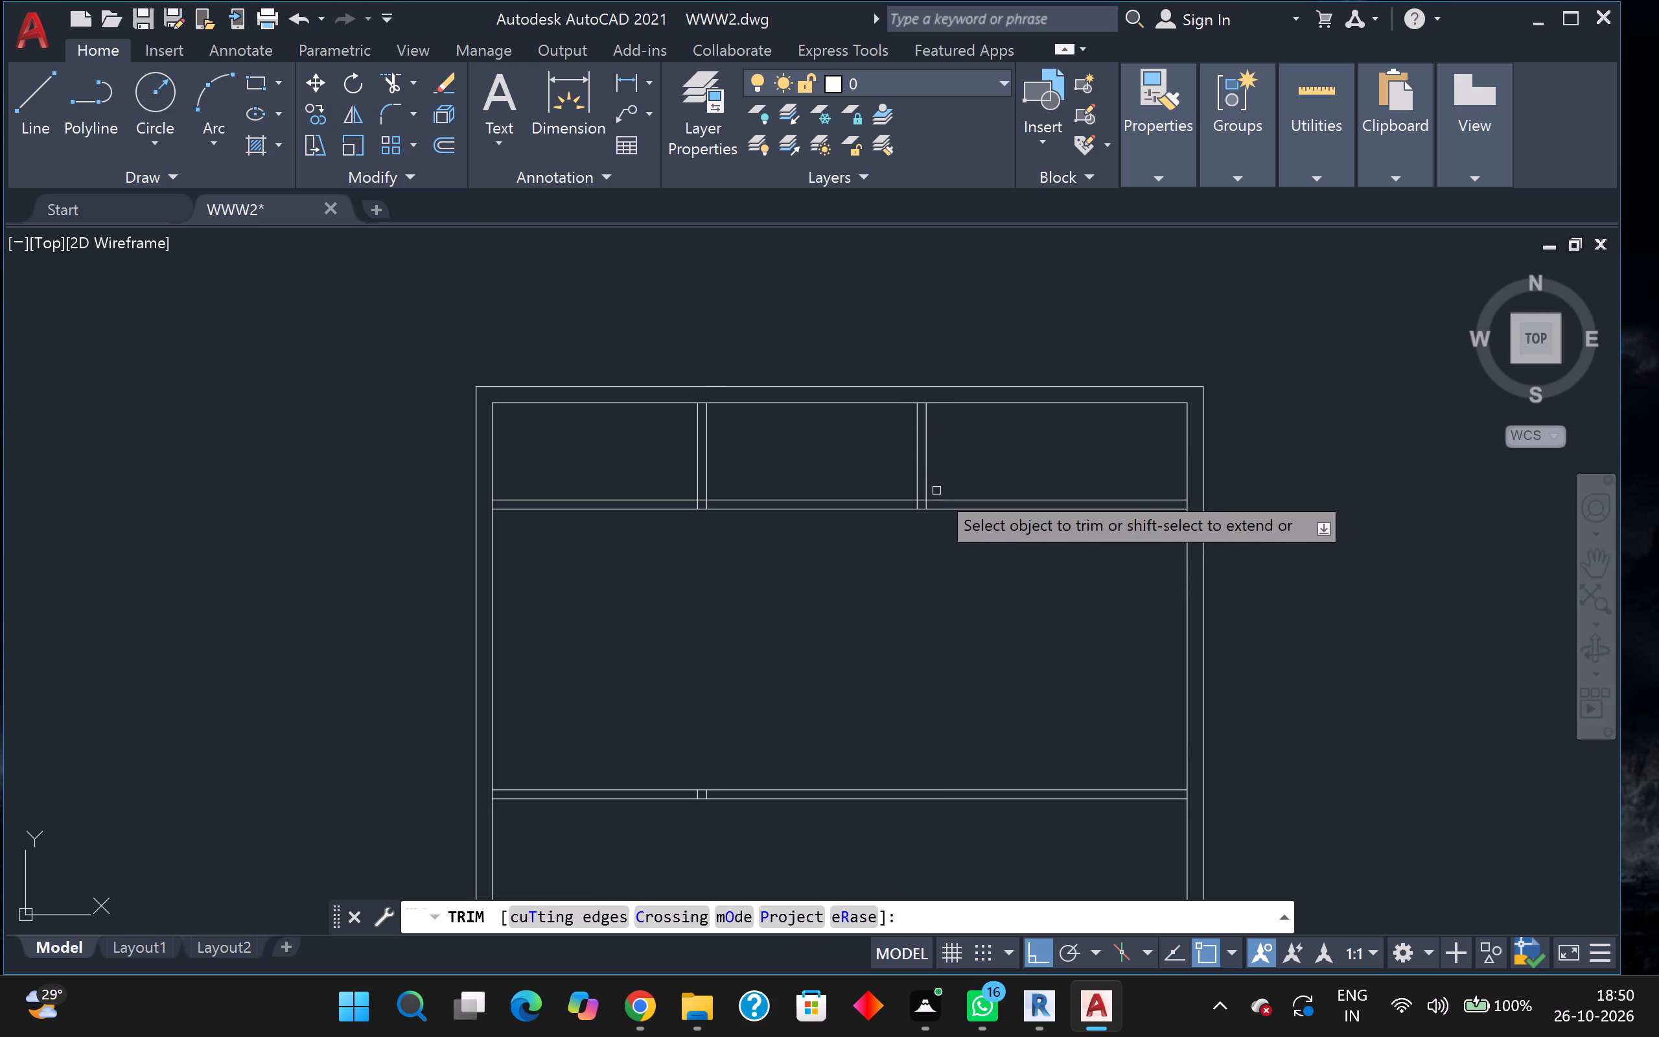
left_click(924, 480, "shift")
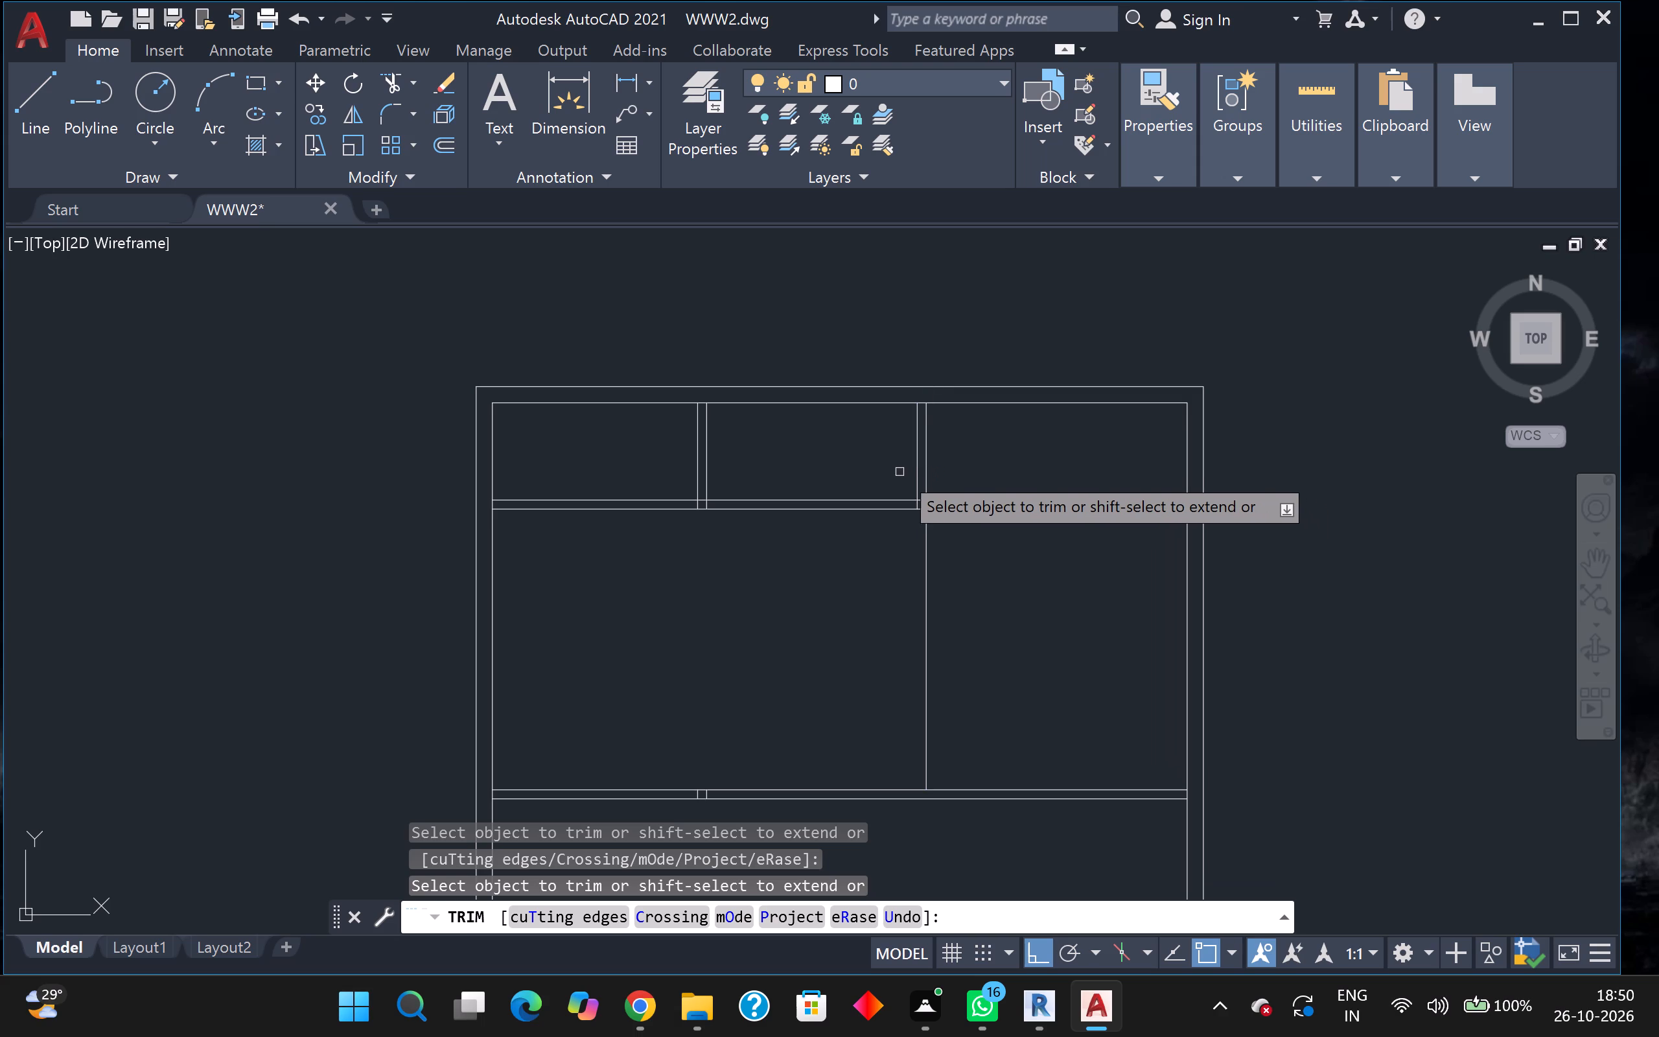
left_click(914, 480, "shift")
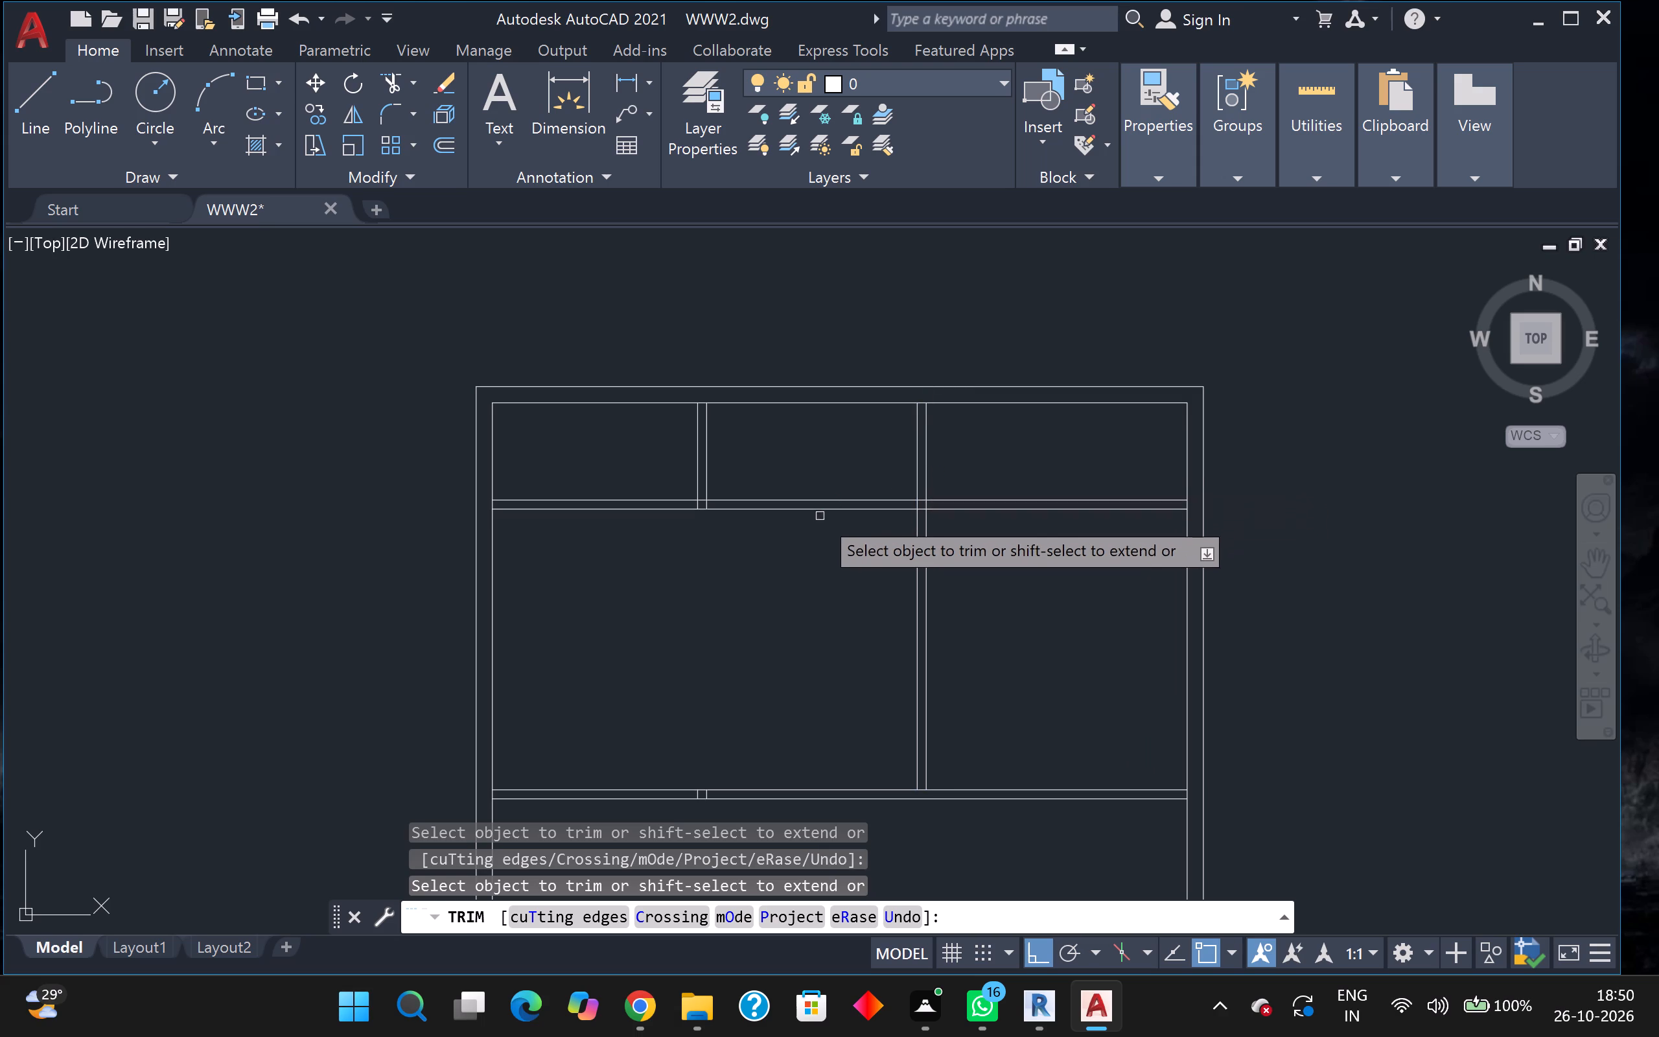
middle_click_drag(828, 572, 828, 574)
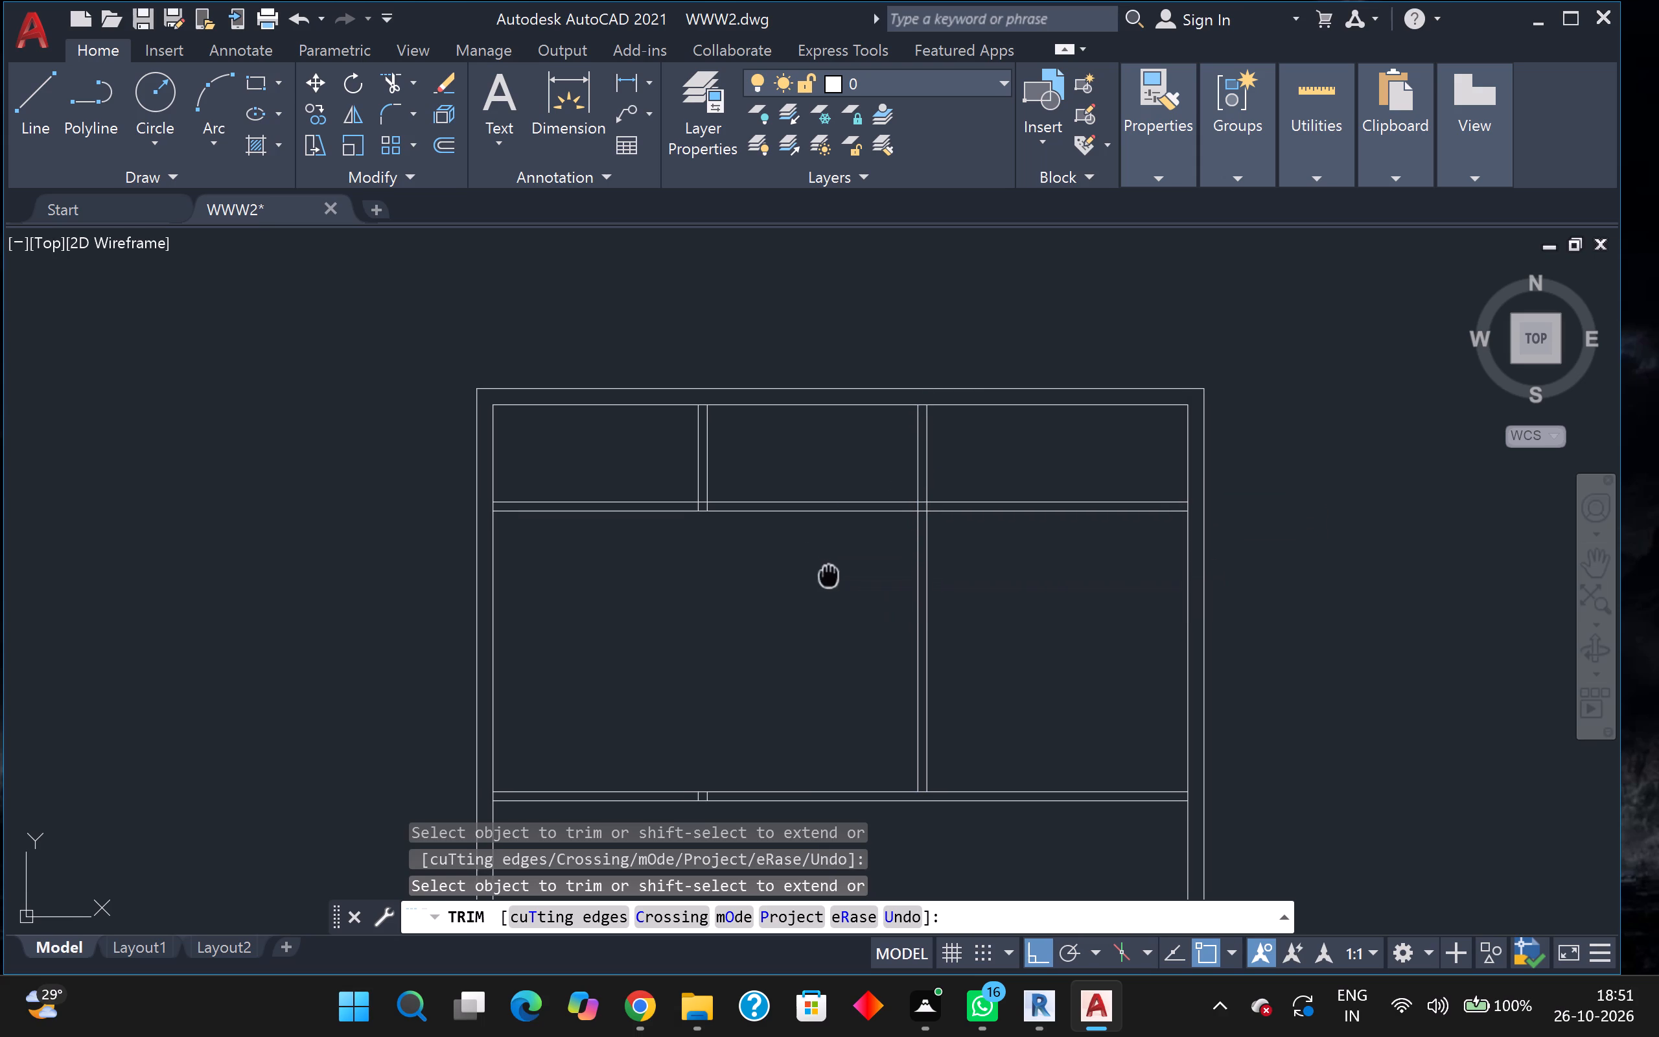
middle_click_drag(828, 574, 822, 588)
scroll(822, 588, "down", 1)
middle_click_drag(822, 587, 820, 585)
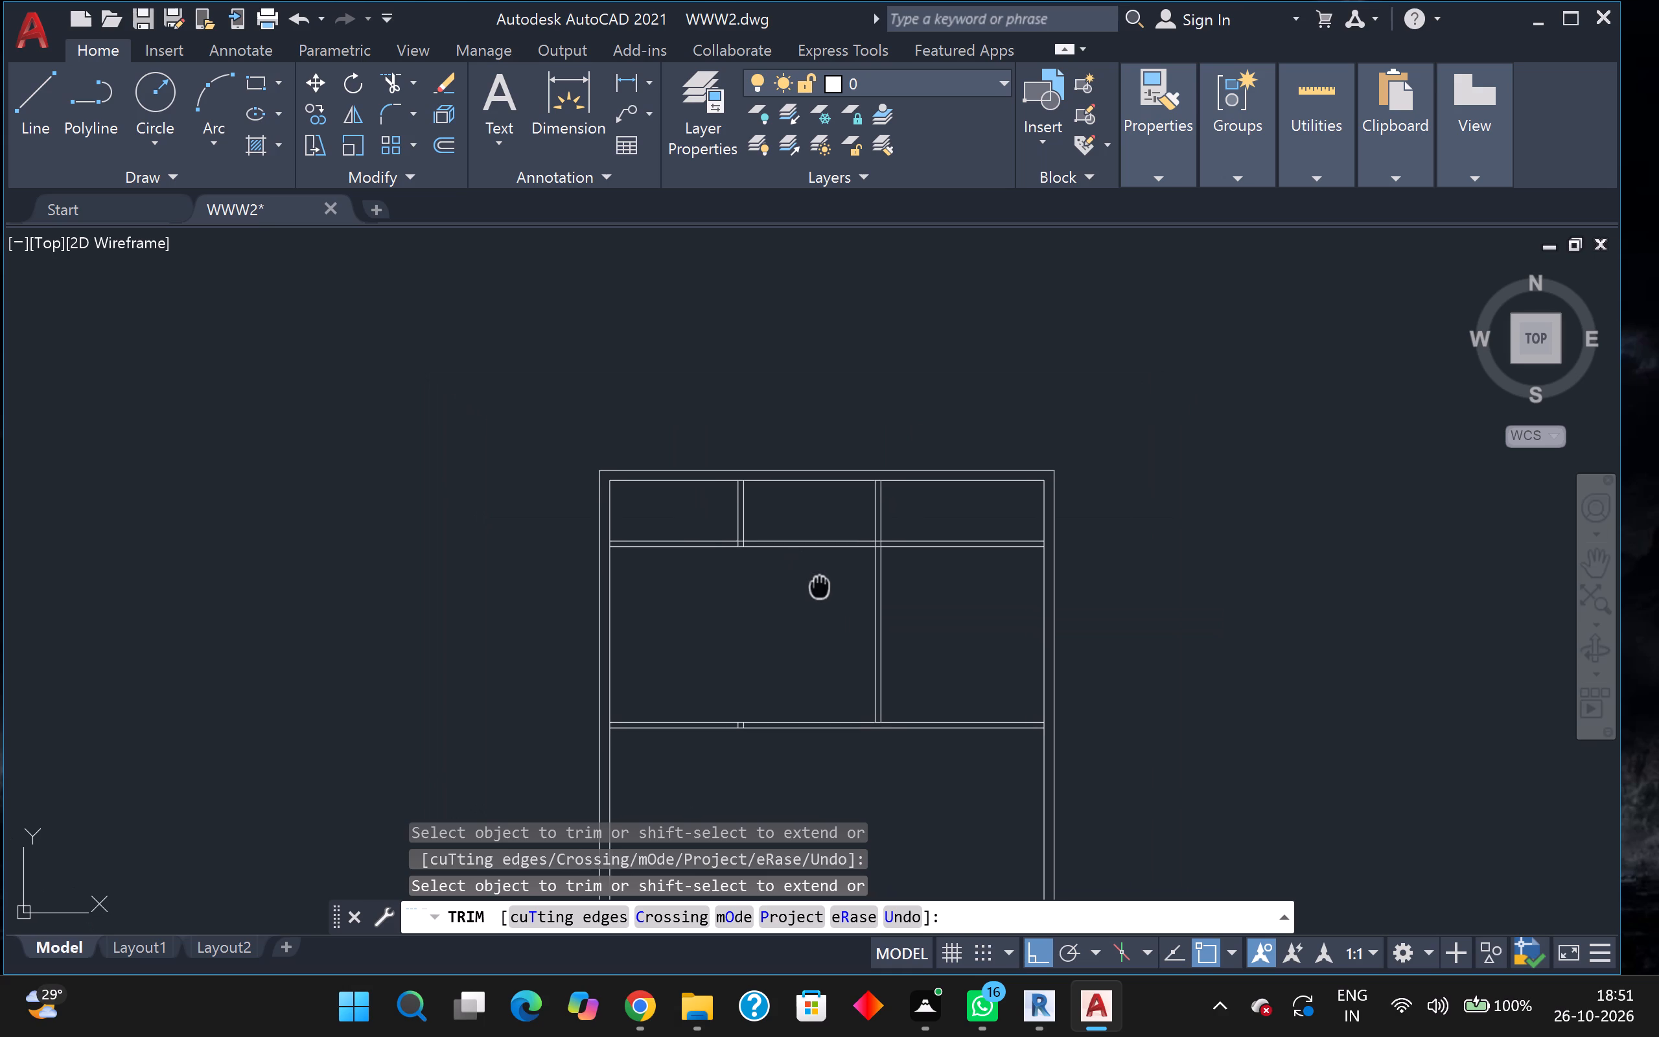
middle_click_drag(820, 585, 814, 582)
scroll(815, 577, "up", 2)
key("Escape")
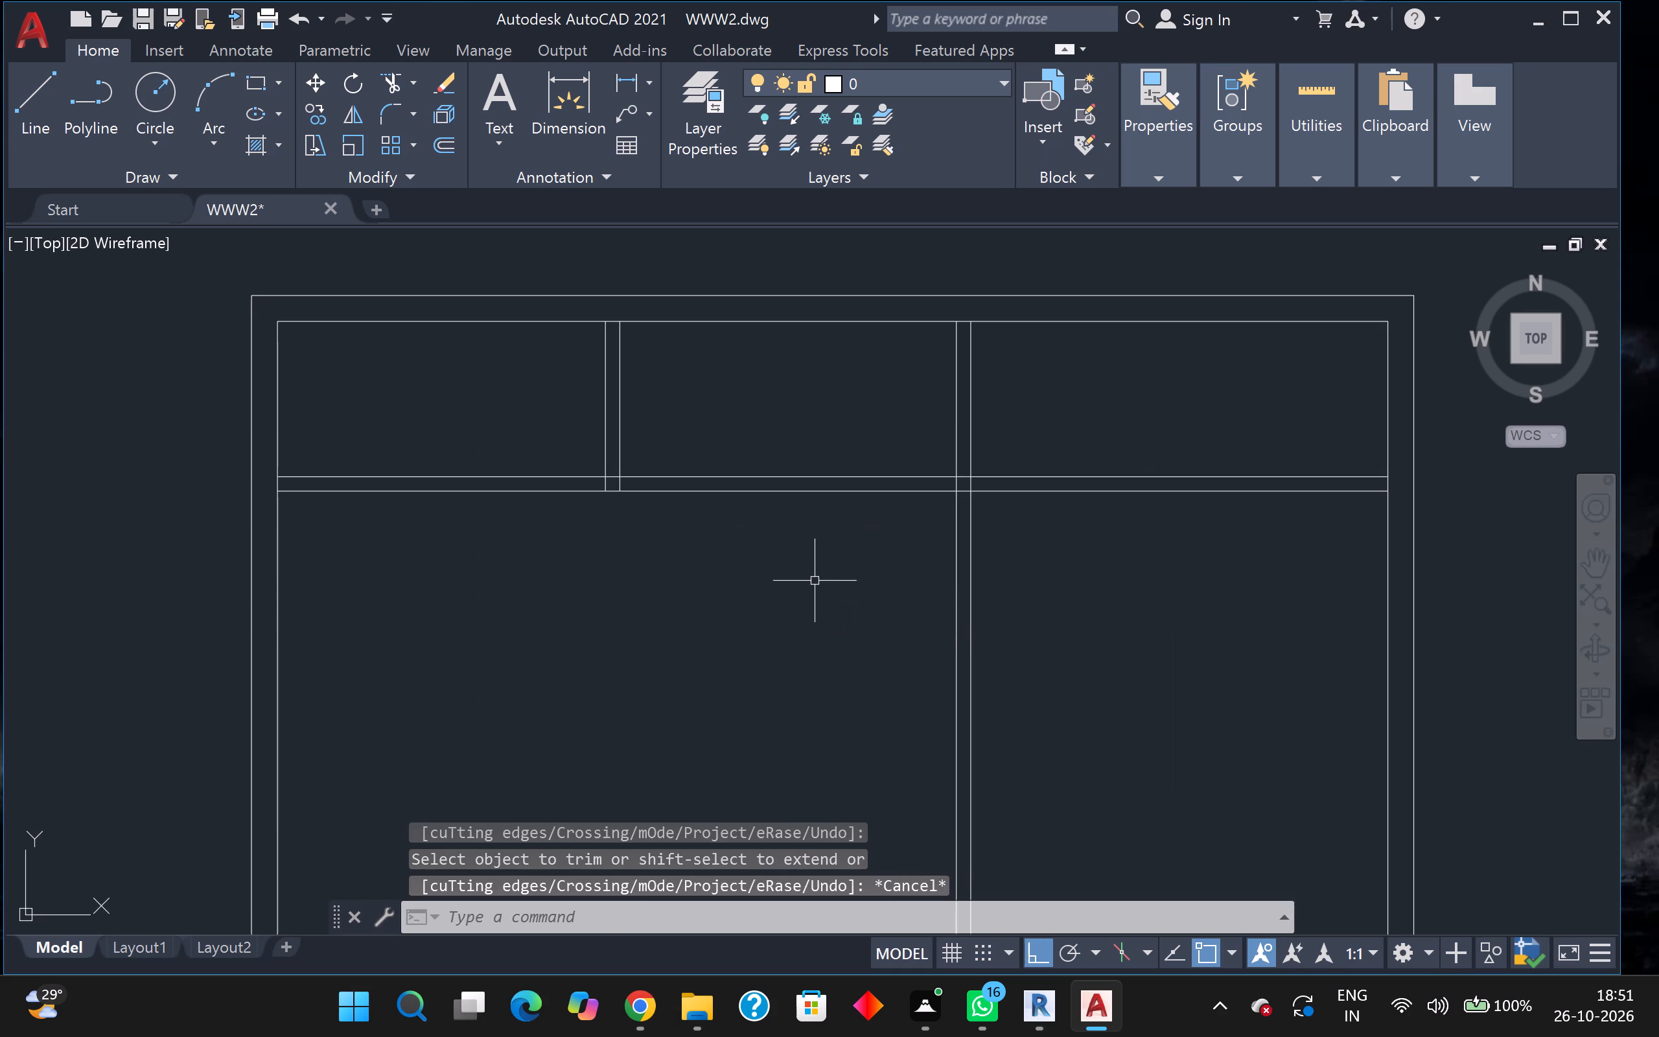
Offset the long vertical partition's west line 5' west, and that copy 5" further west, to form another vertical partition.
key("o")
key("Return")
key("Return")
left_click(955, 617)
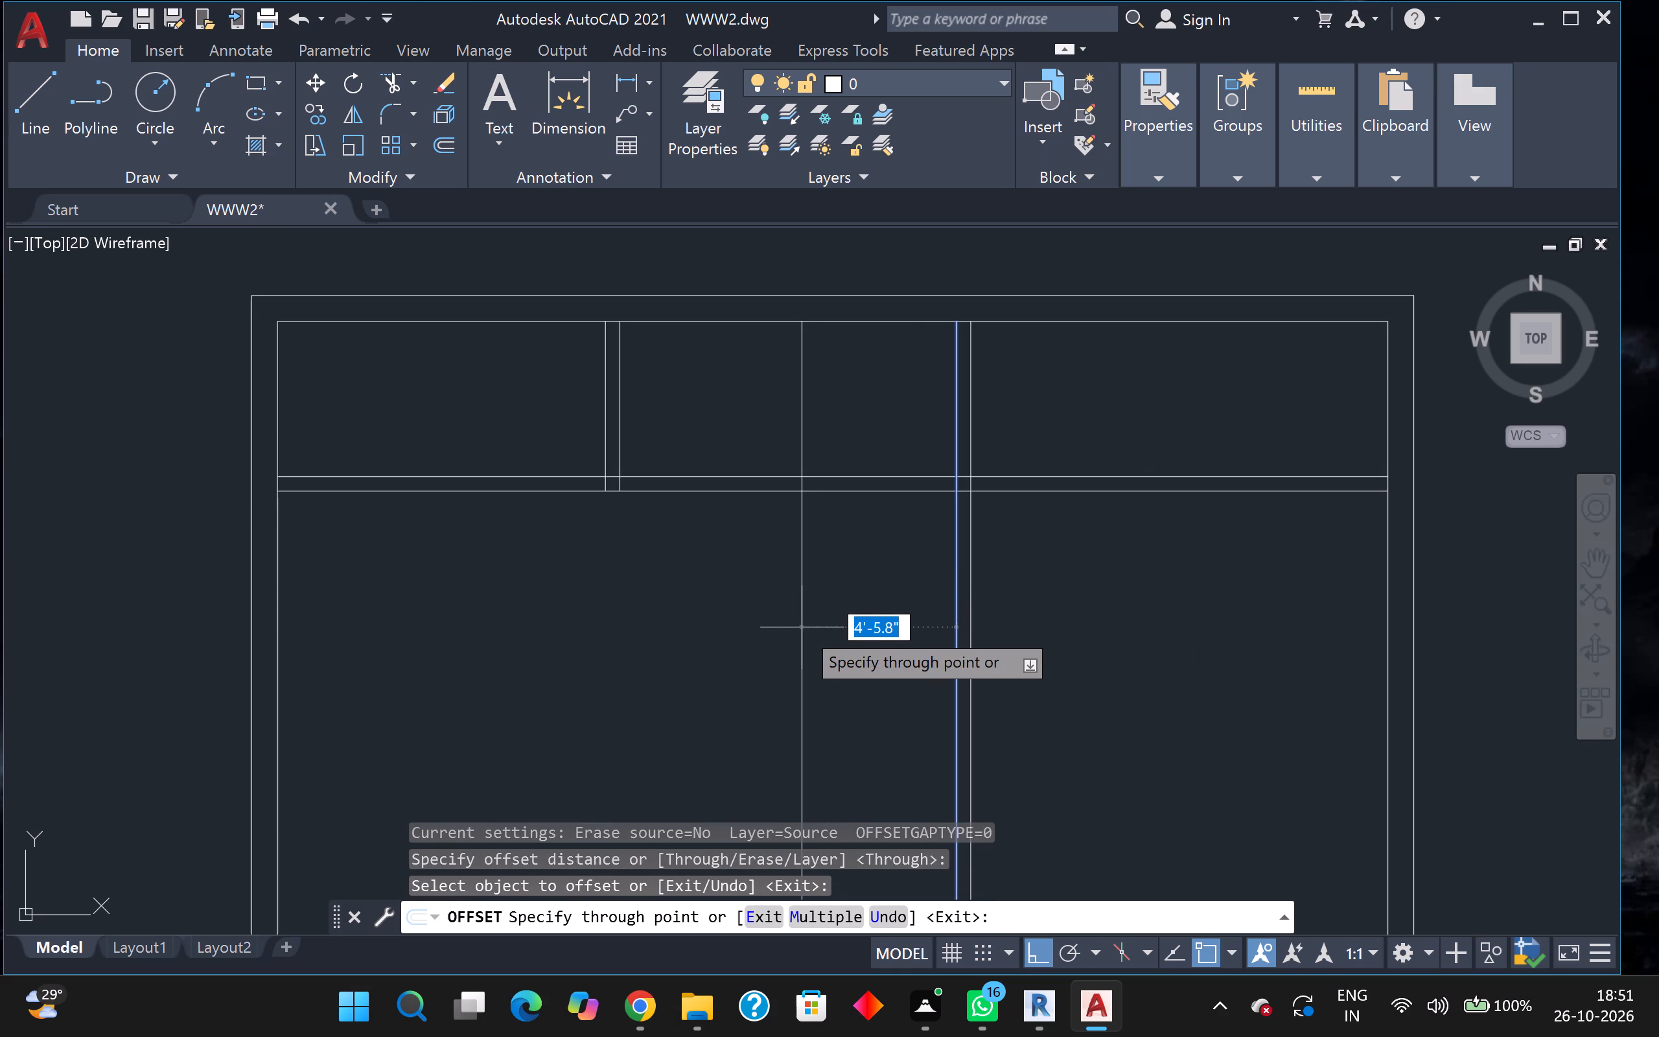
key("5")
key("apostrophe")
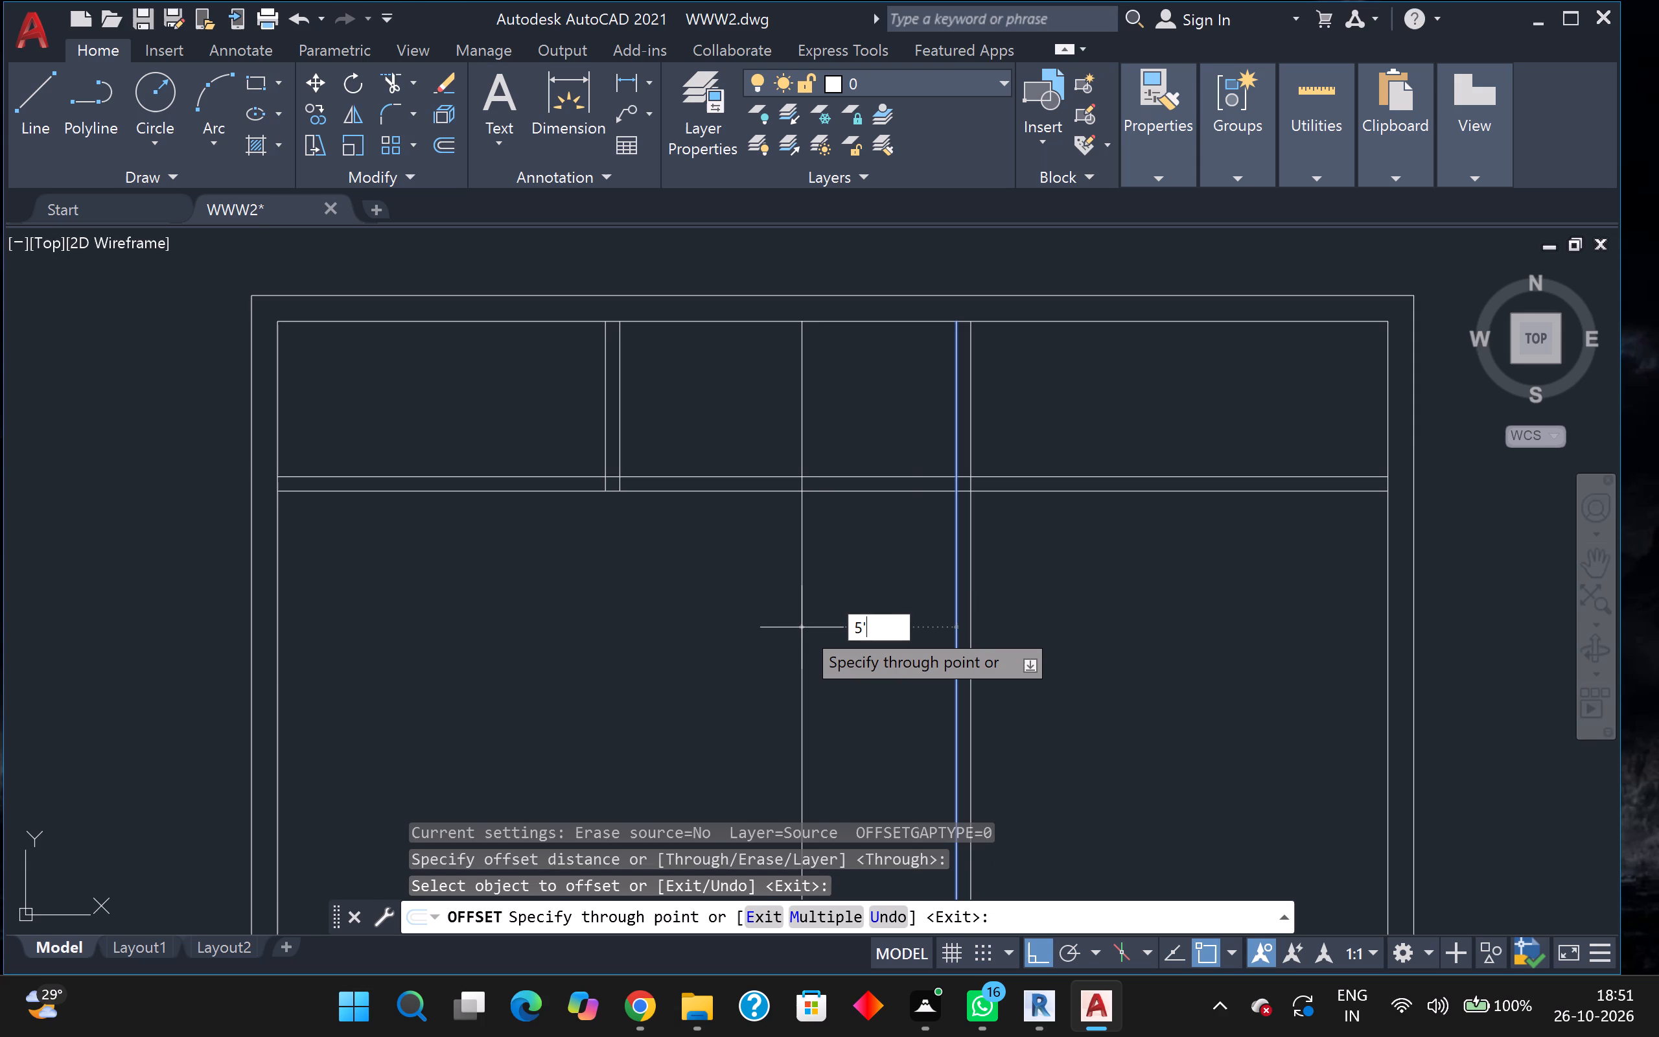
key("Return")
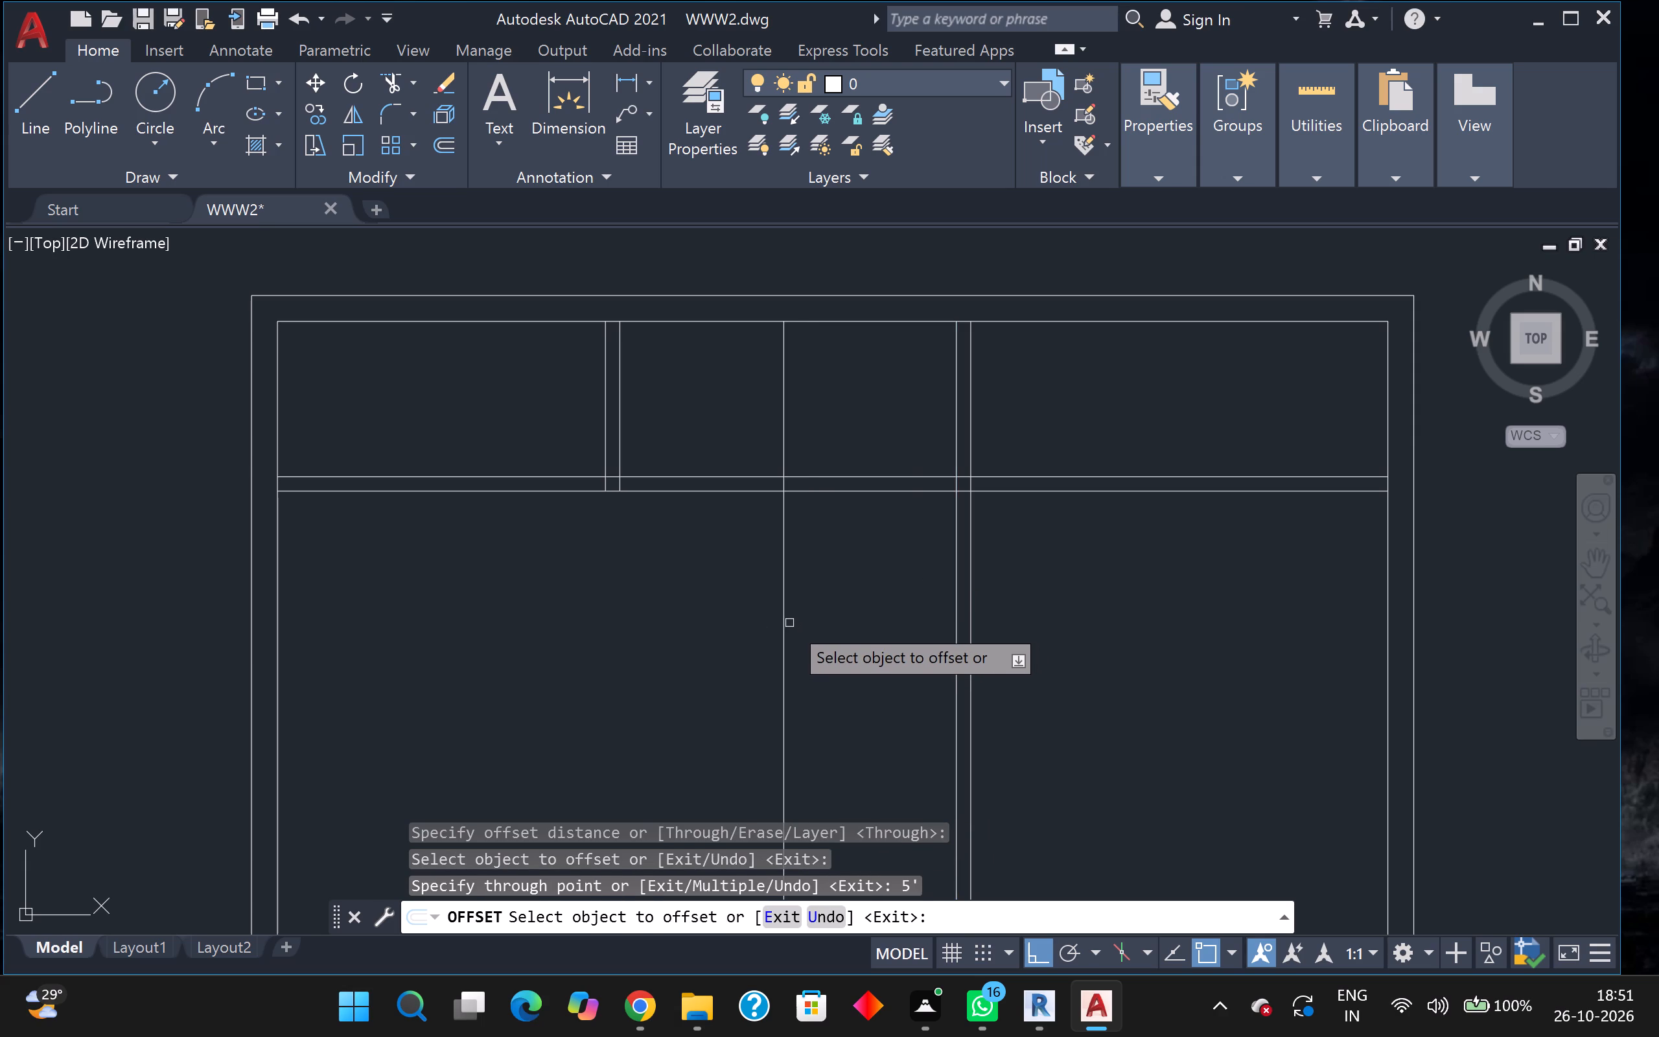
left_click(783, 623)
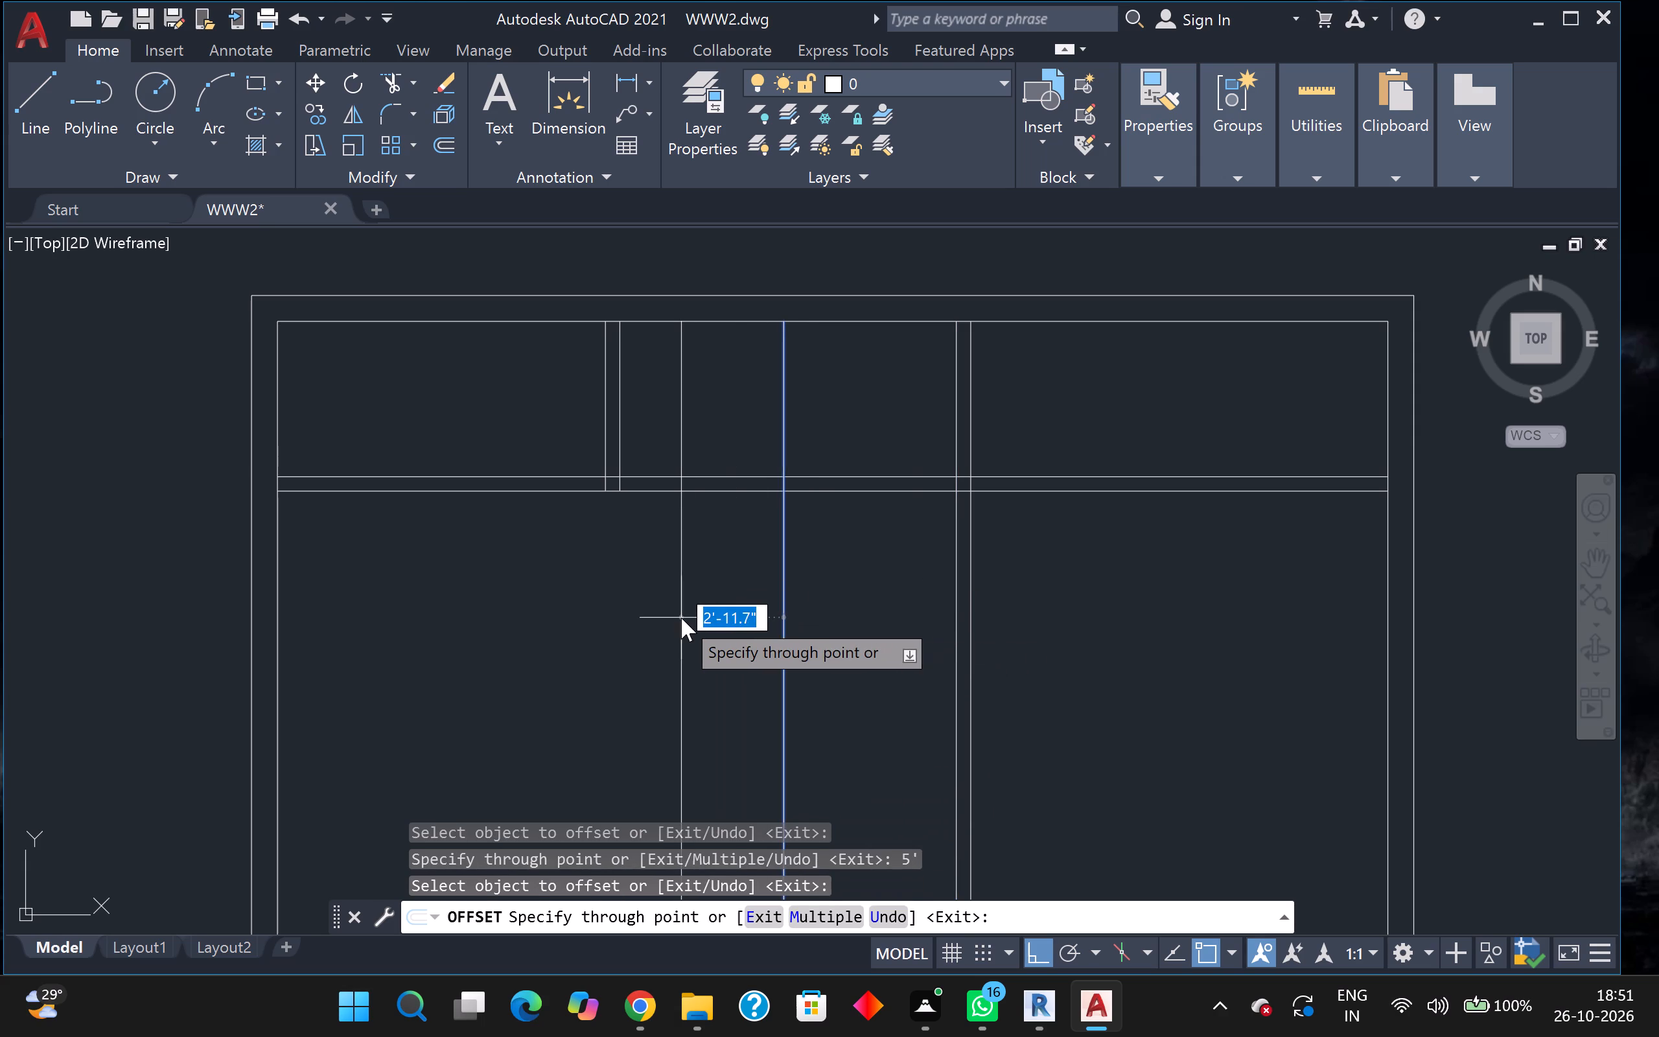
key("5")
key("Return")
Offset the upper horizontal partition's south line 9' south, and that copy 5" further south, to form a middle horizontal partition.
middle_click_drag(1040, 610, 1046, 590)
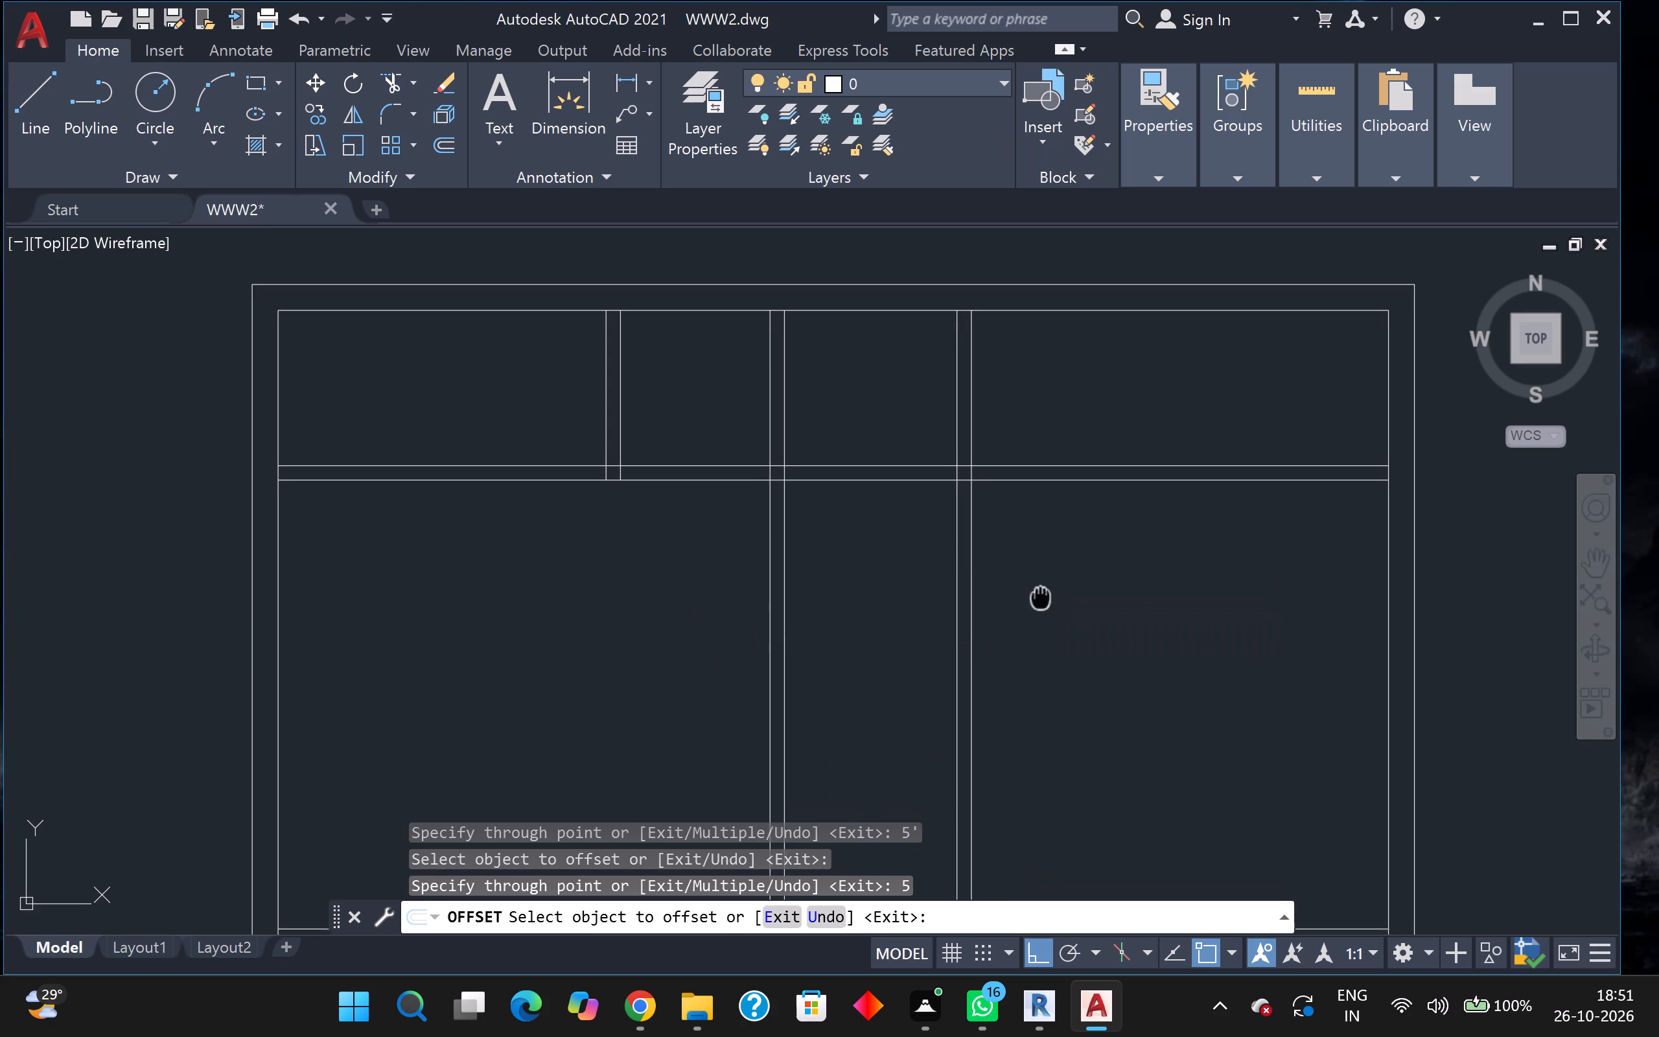
middle_click_drag(1046, 590, 1043, 594)
left_click(917, 476)
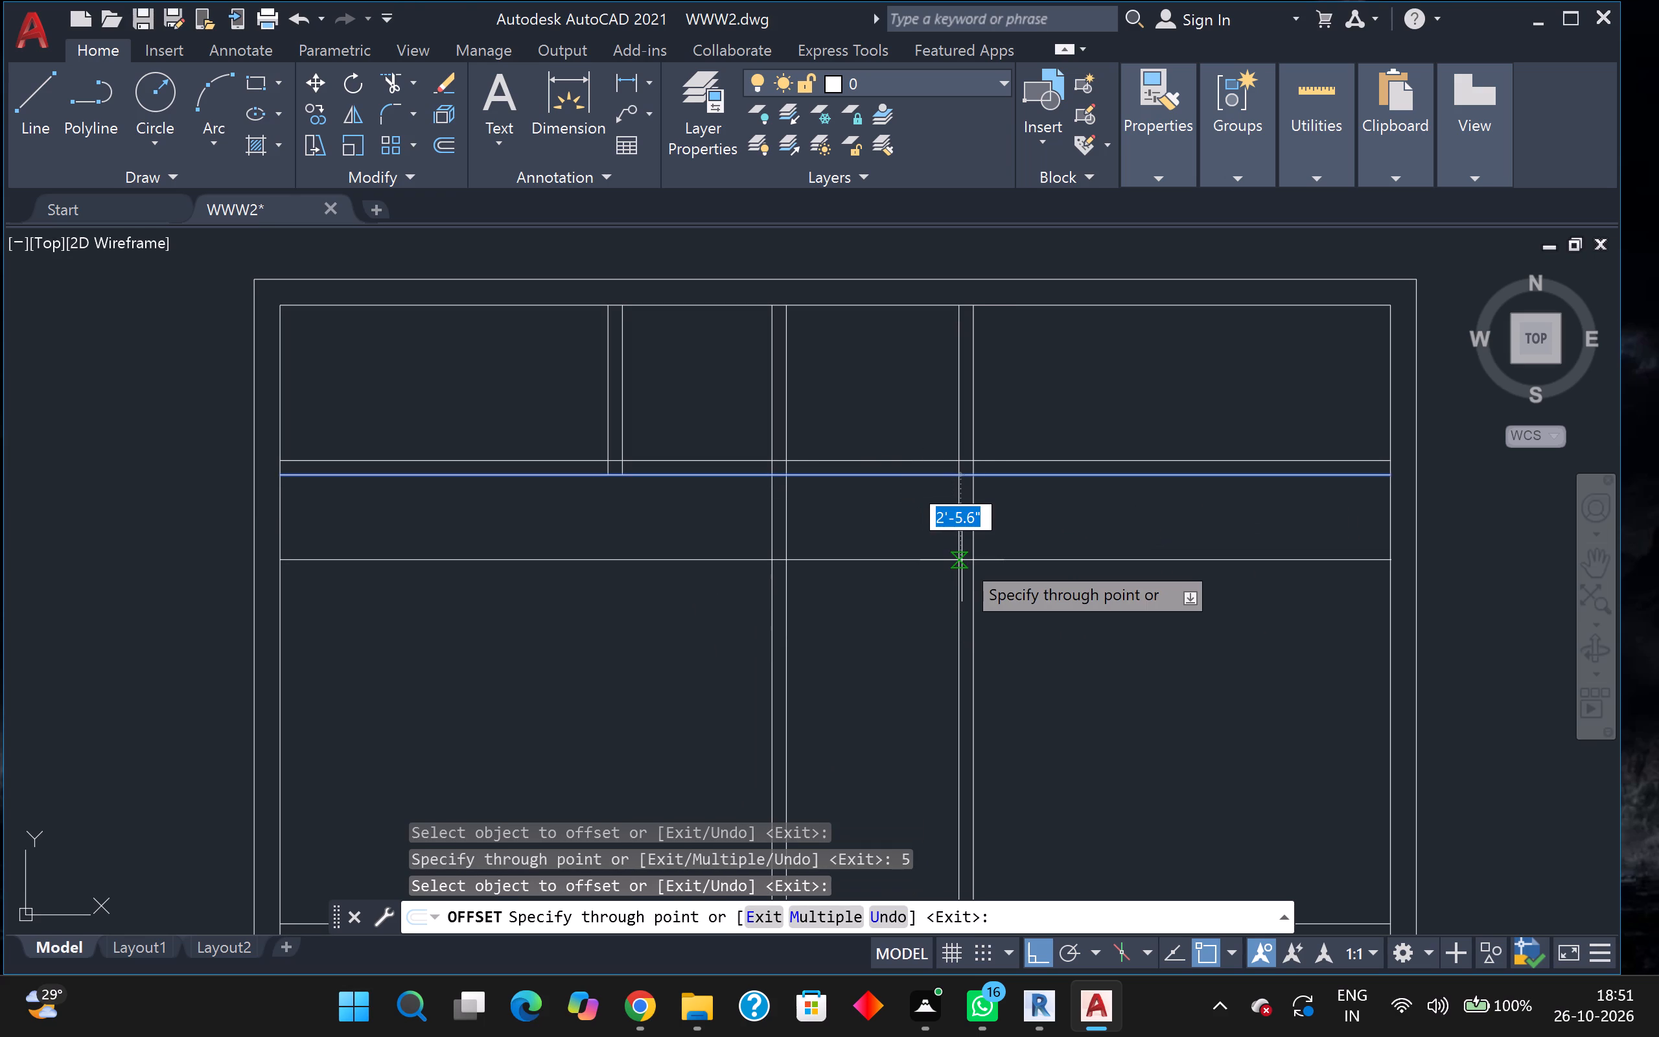
key("9")
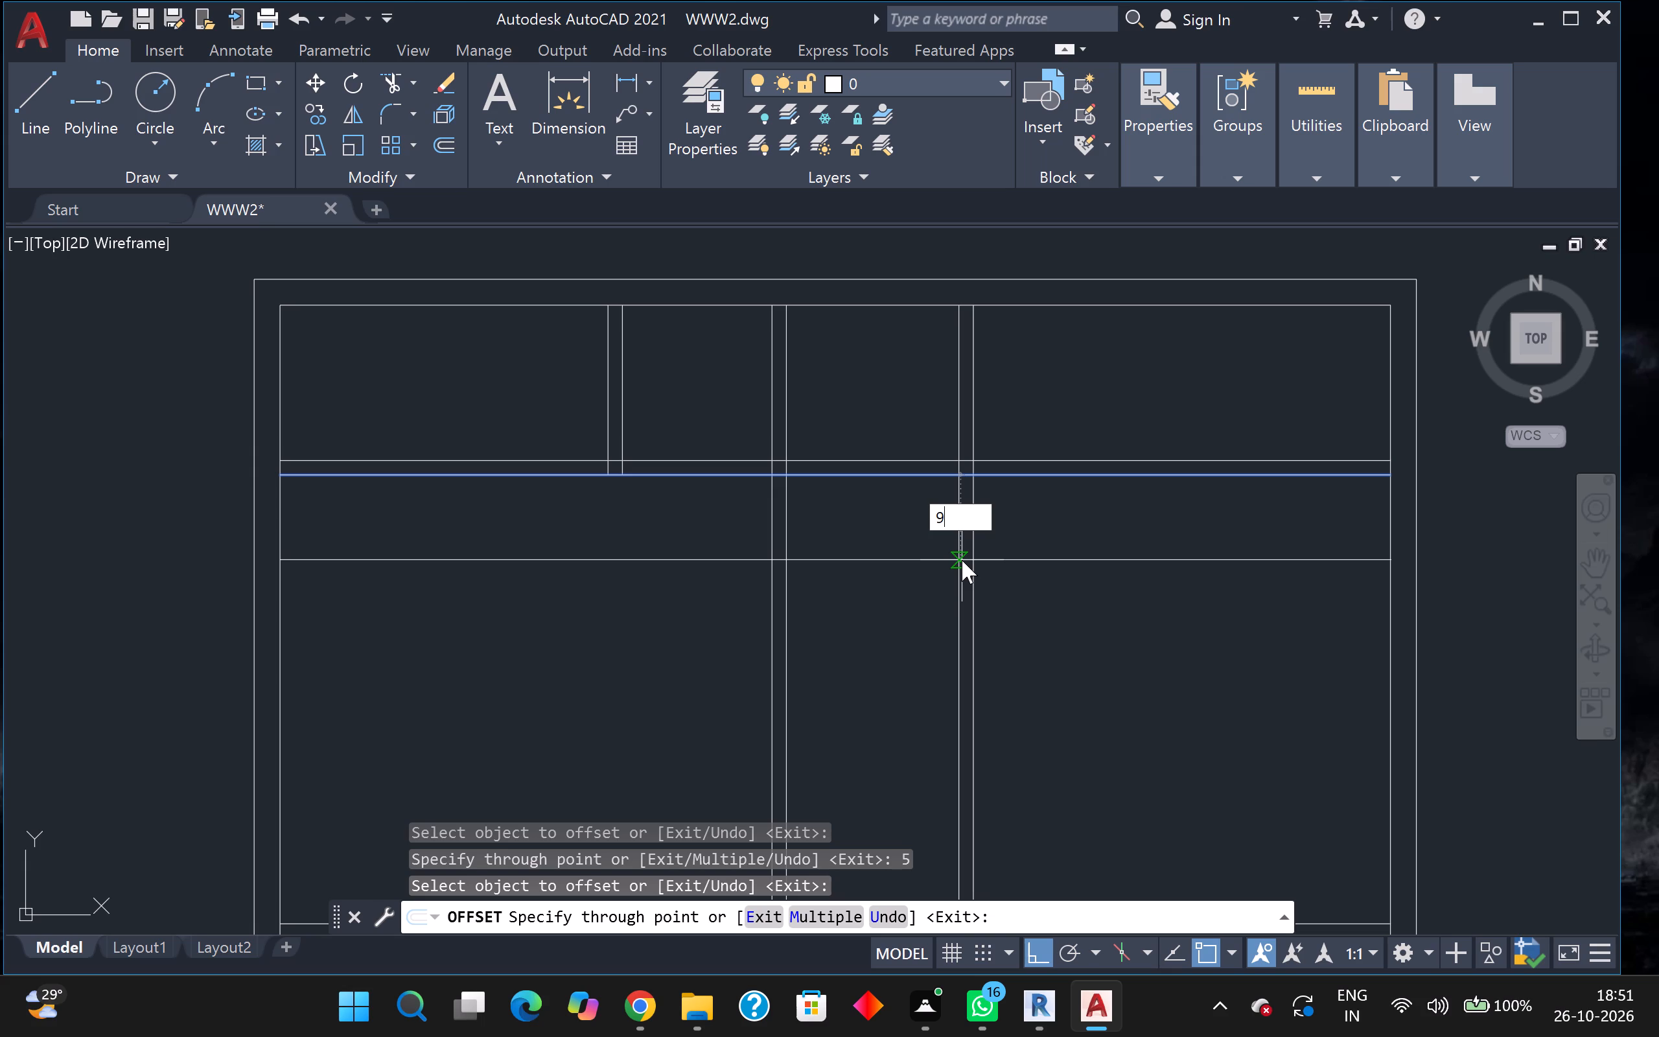
key("apostrophe")
key("Return")
scroll(962, 560, "down", 2)
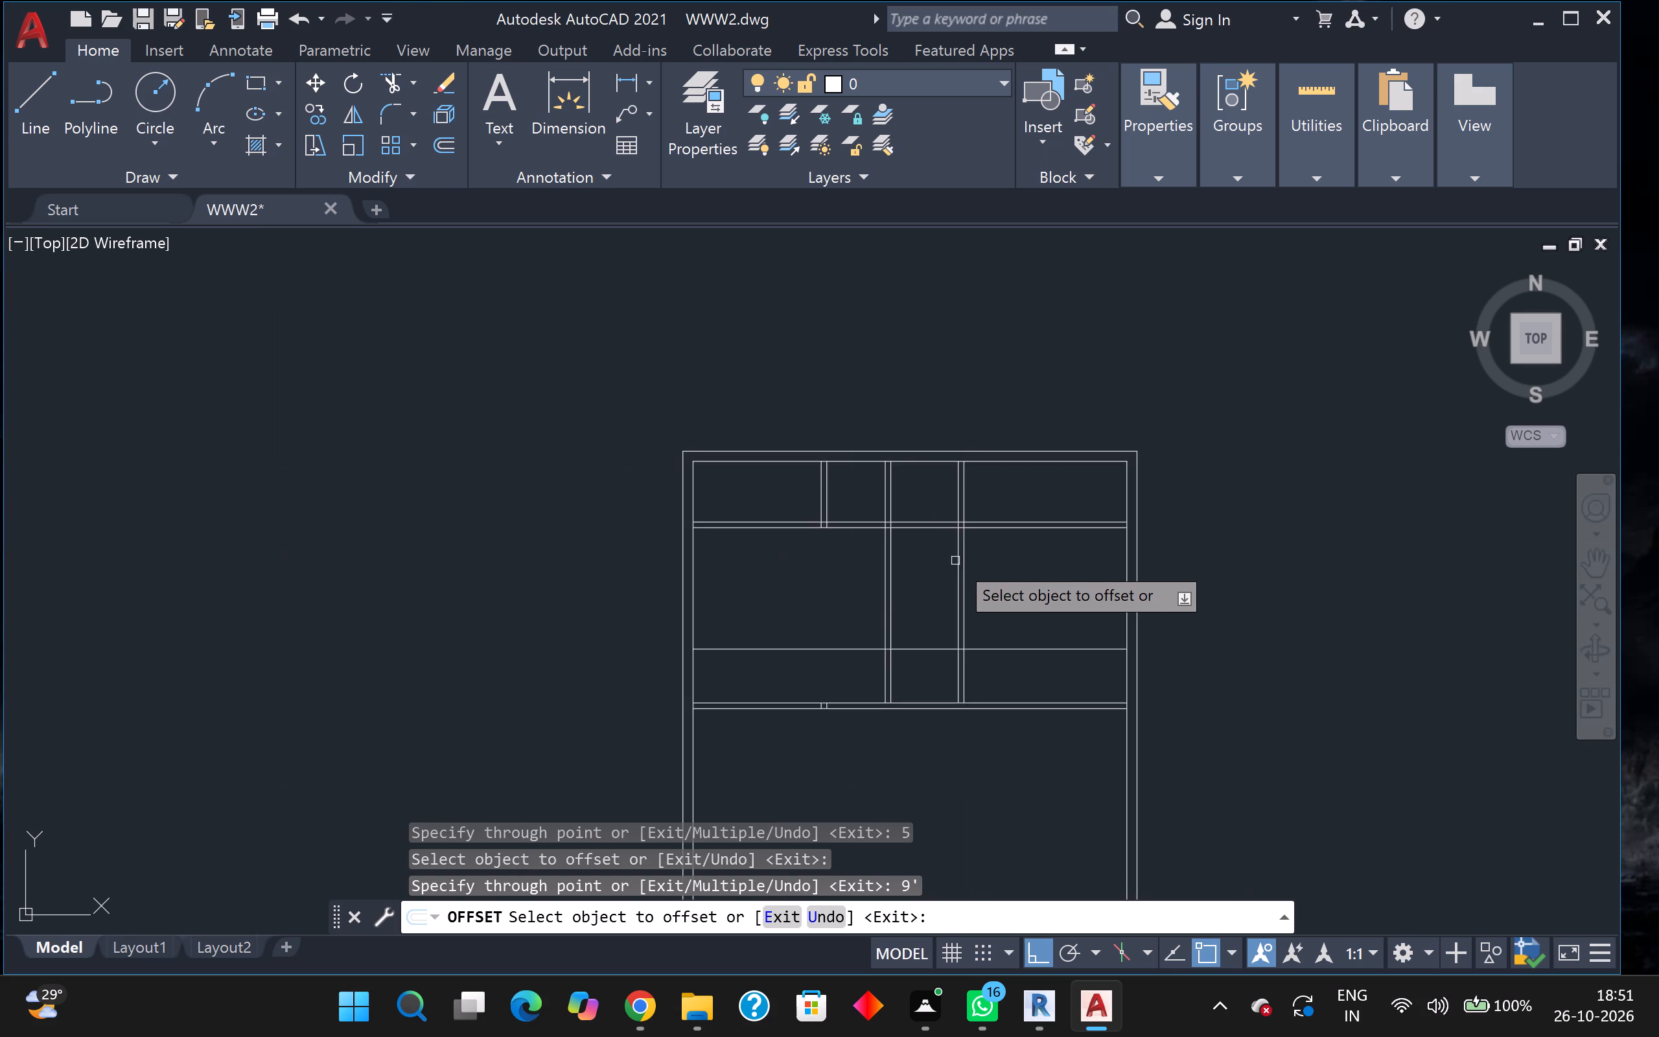
middle_click_drag(955, 561, 953, 489)
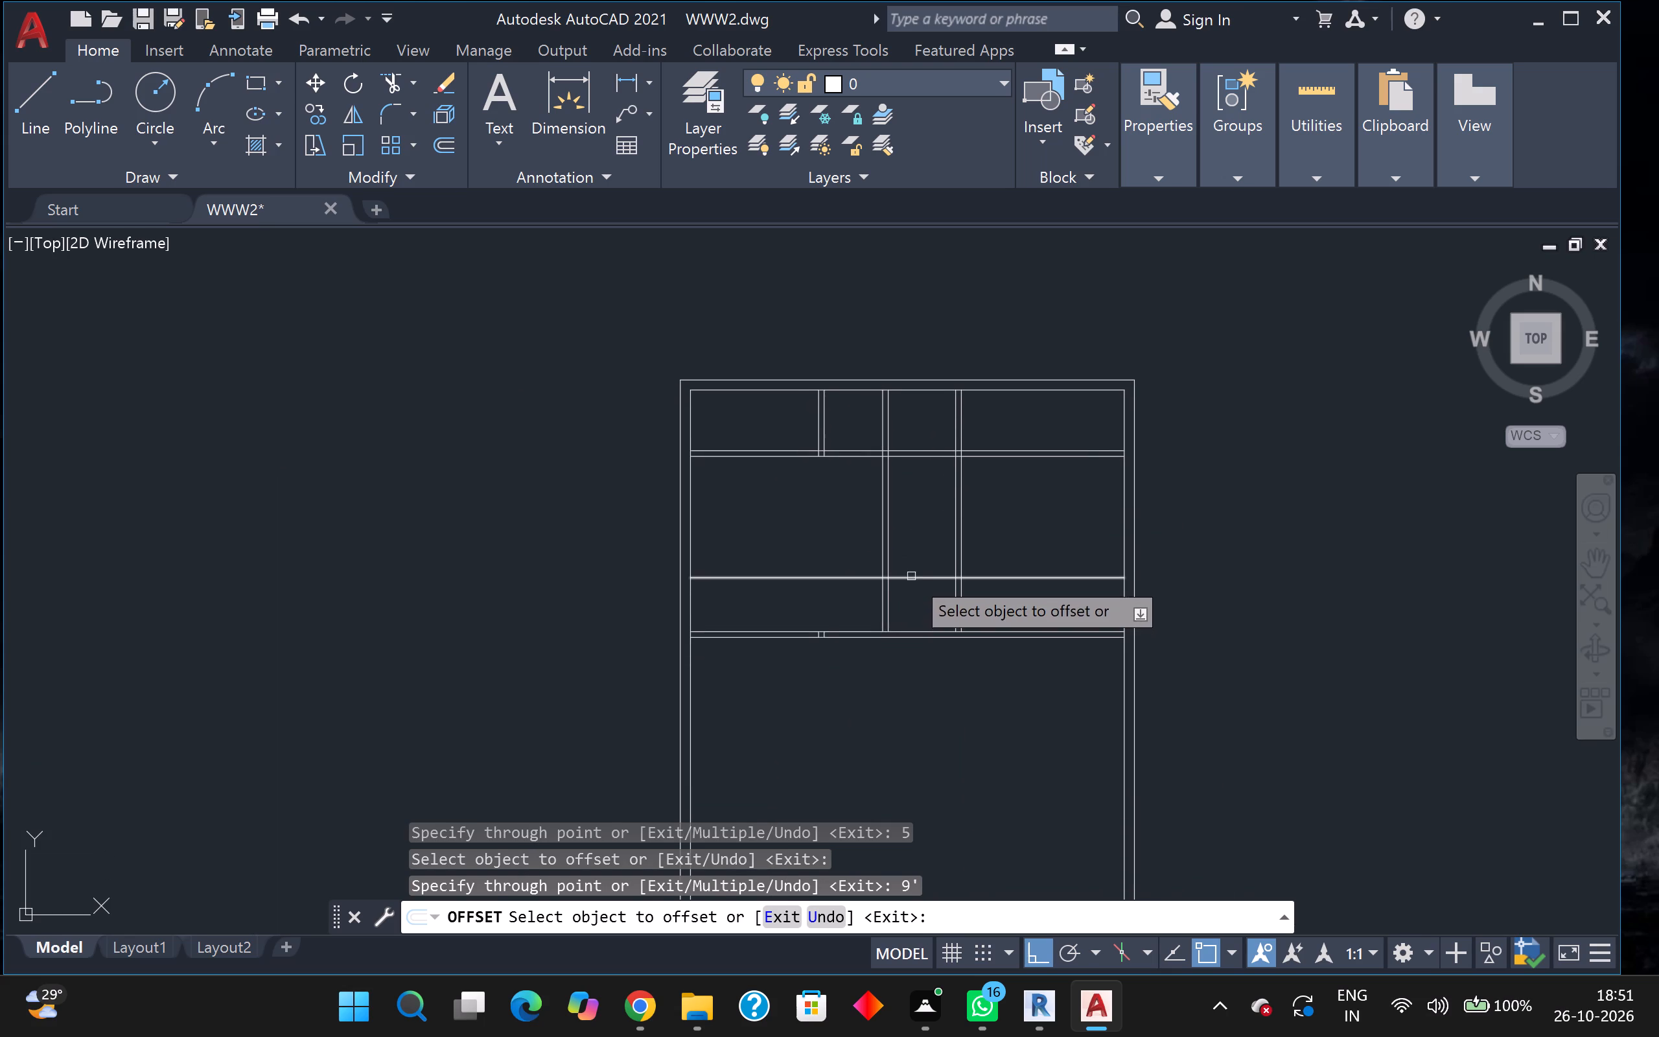
left_click(911, 576)
key("5")
key("Return")
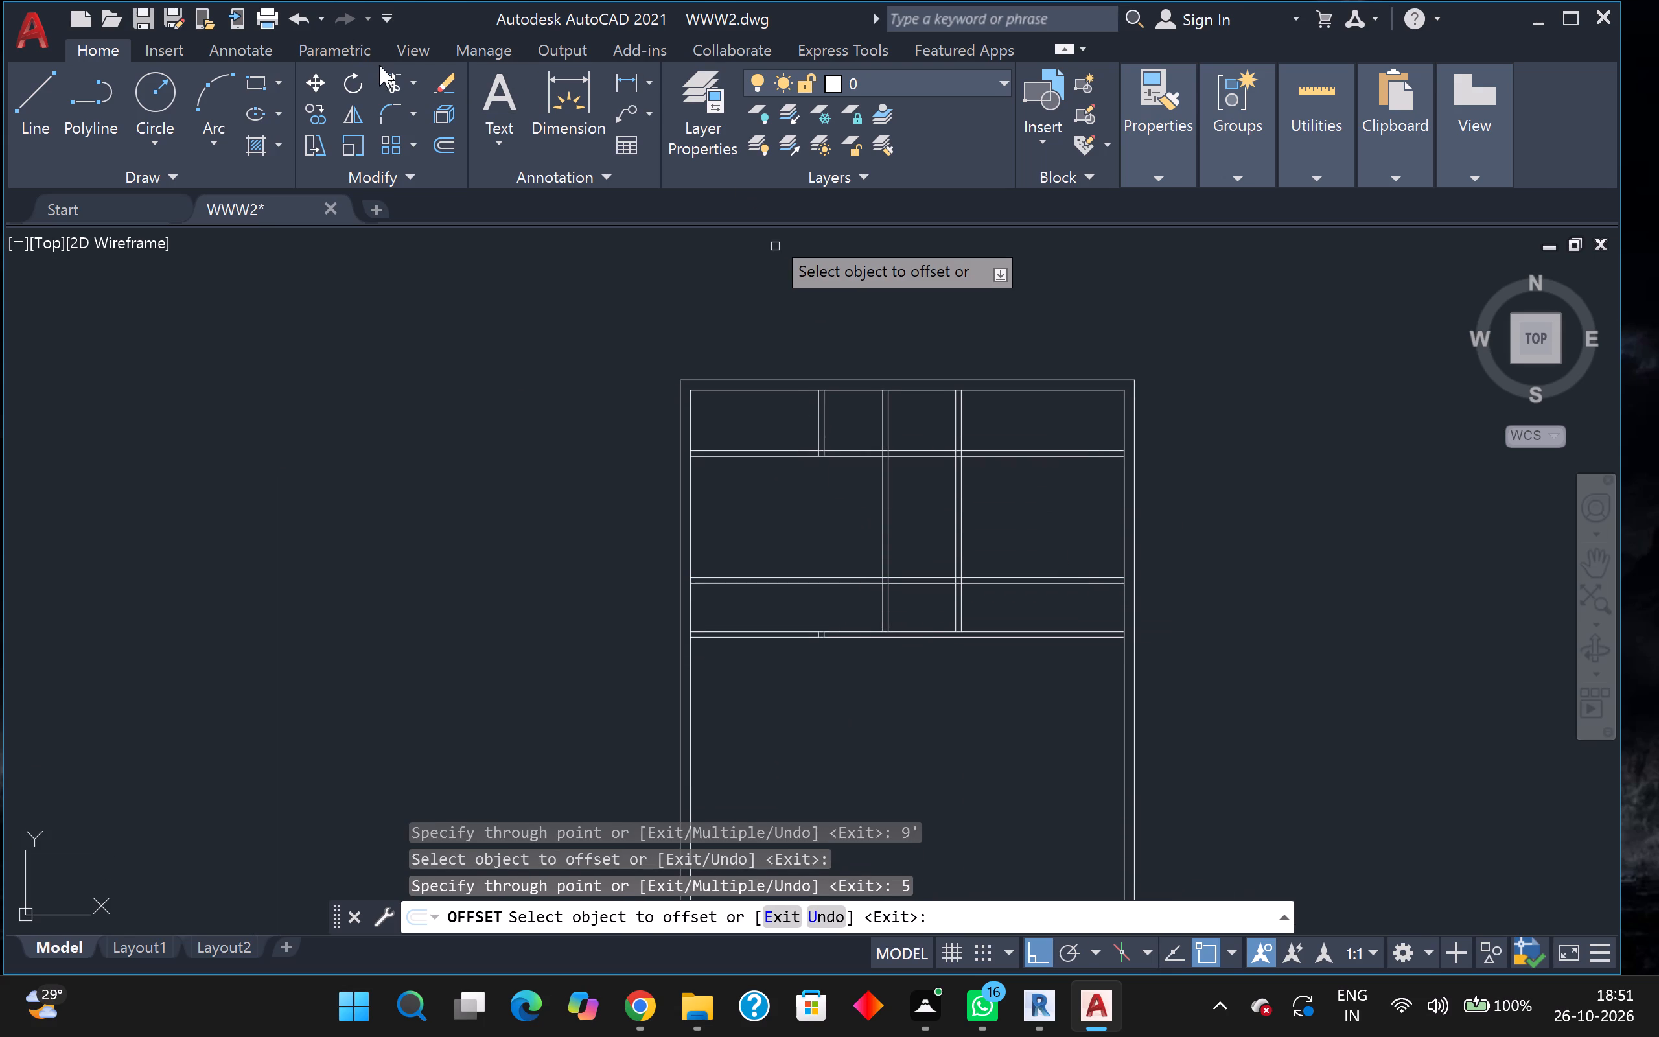
Trim away both lines of the middle horizontal partition west of the two long vertical partitions.
left_click_drag(384, 71, 394, 74)
scroll(765, 620, "up", 2)
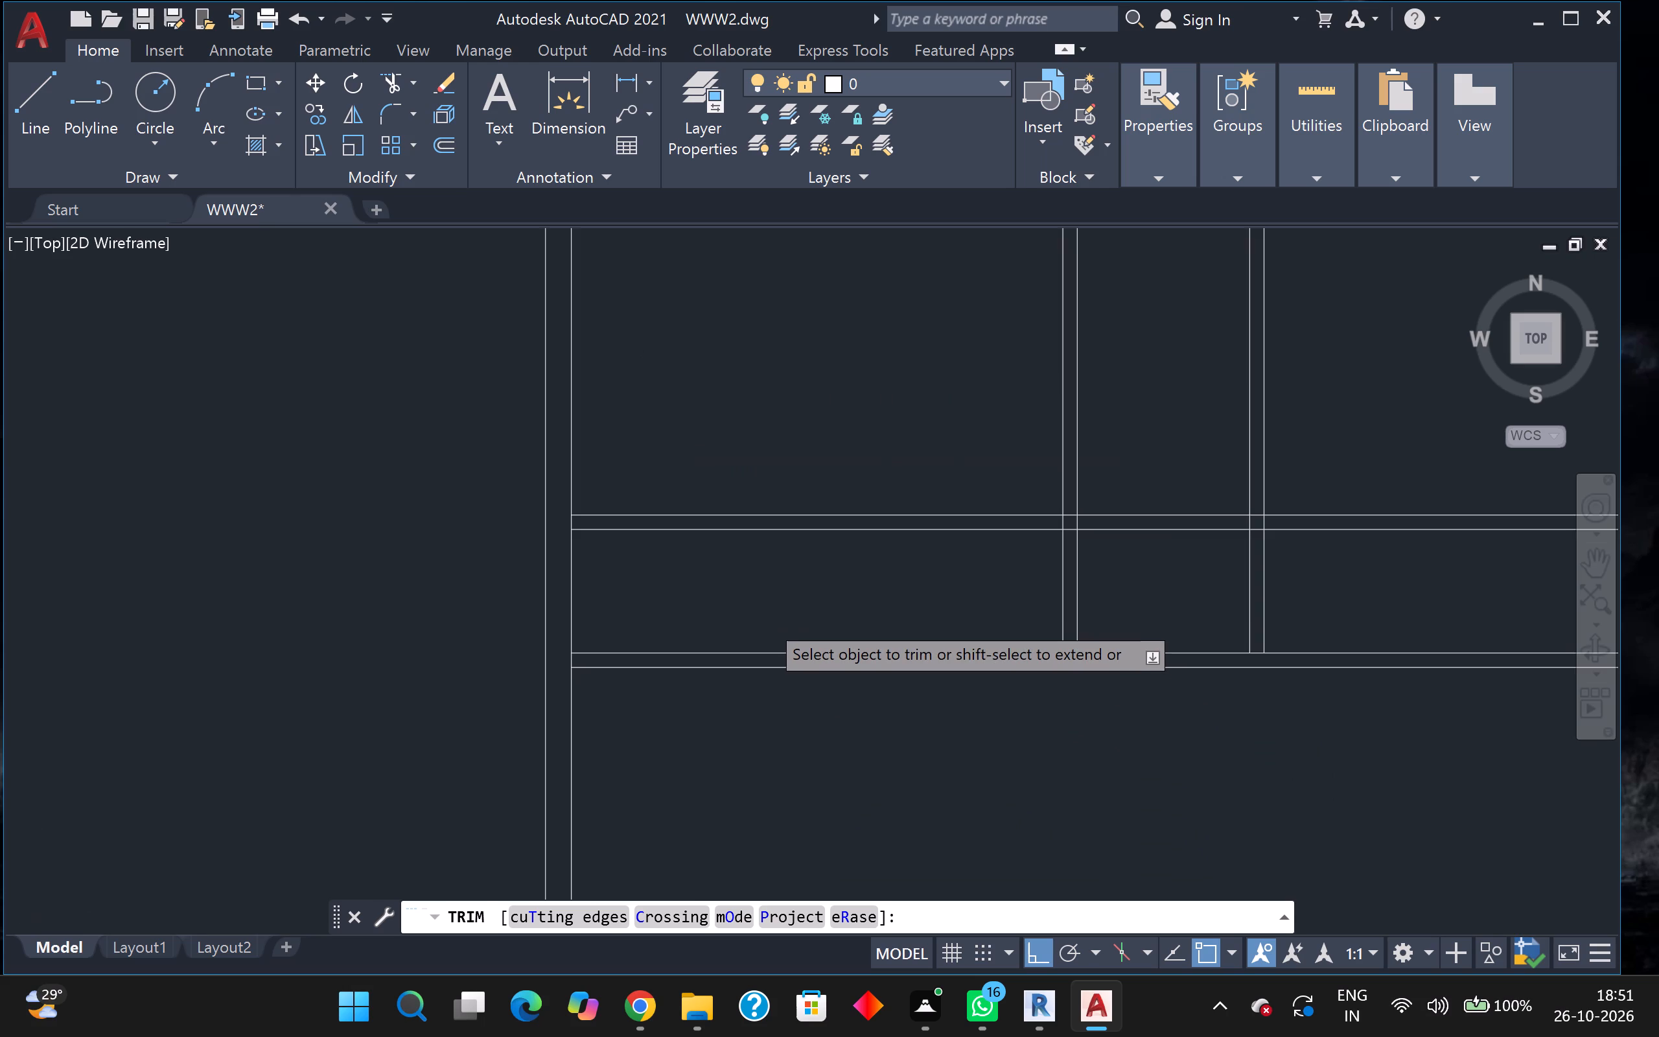
left_click(765, 609)
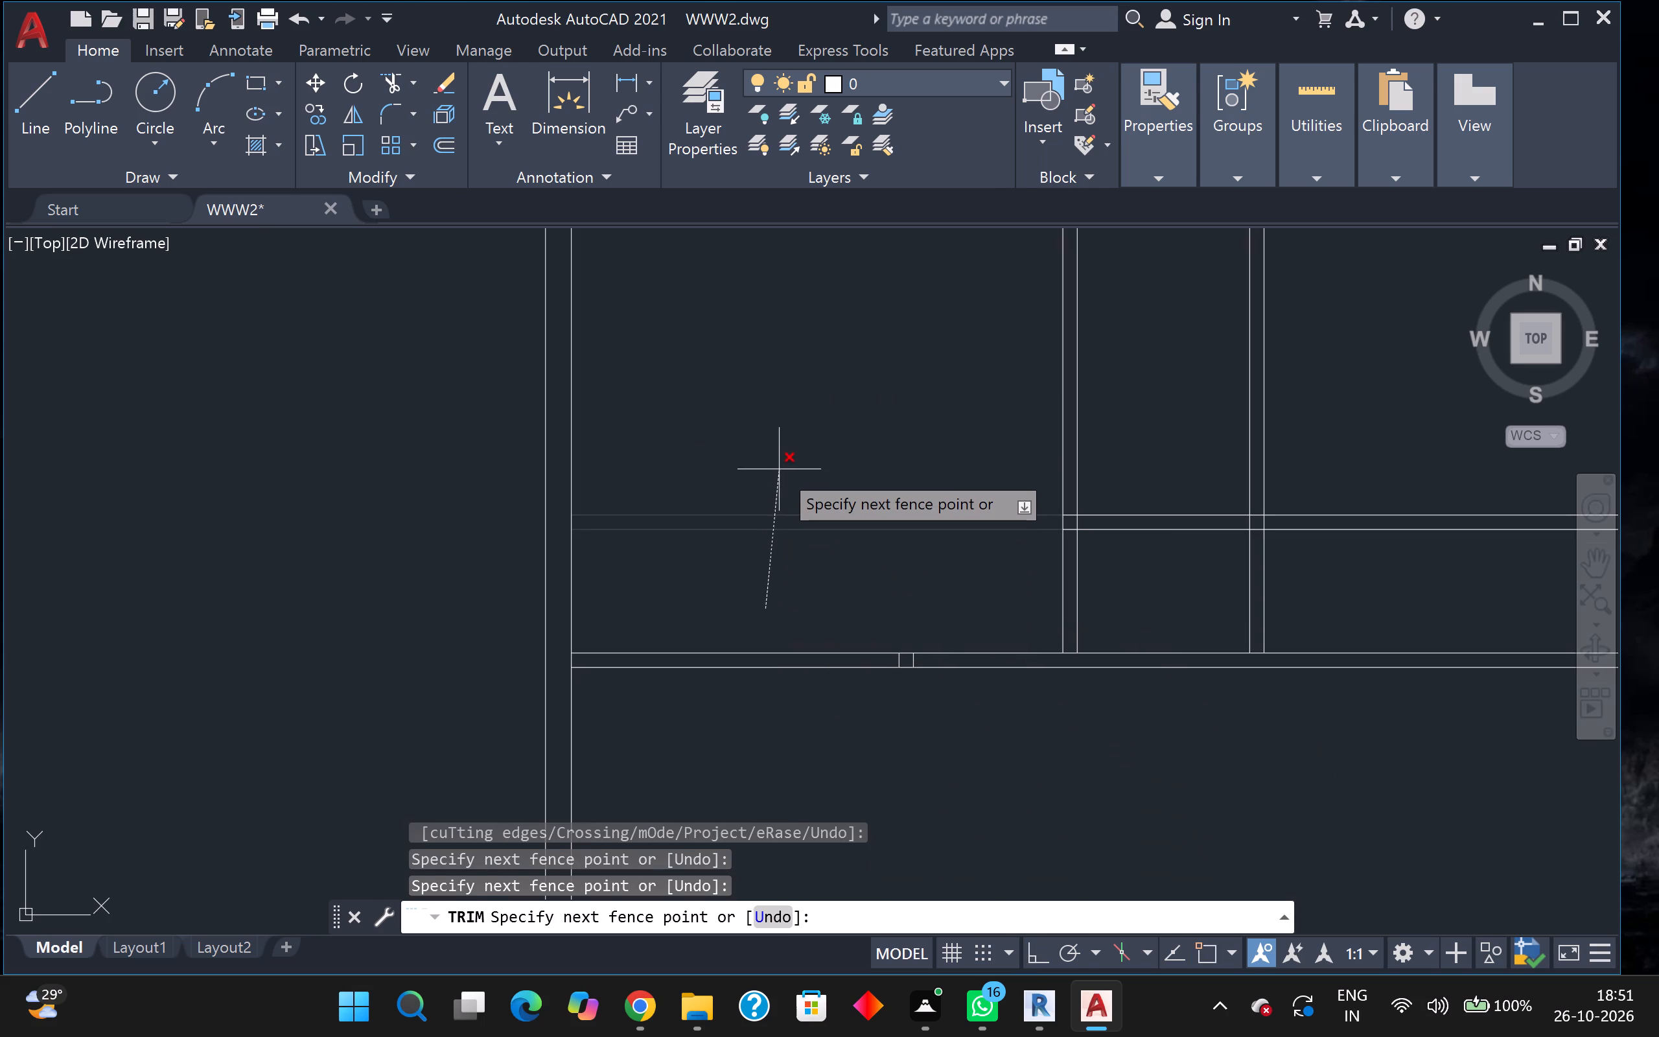
left_click(779, 469)
scroll(781, 469, "down", 2)
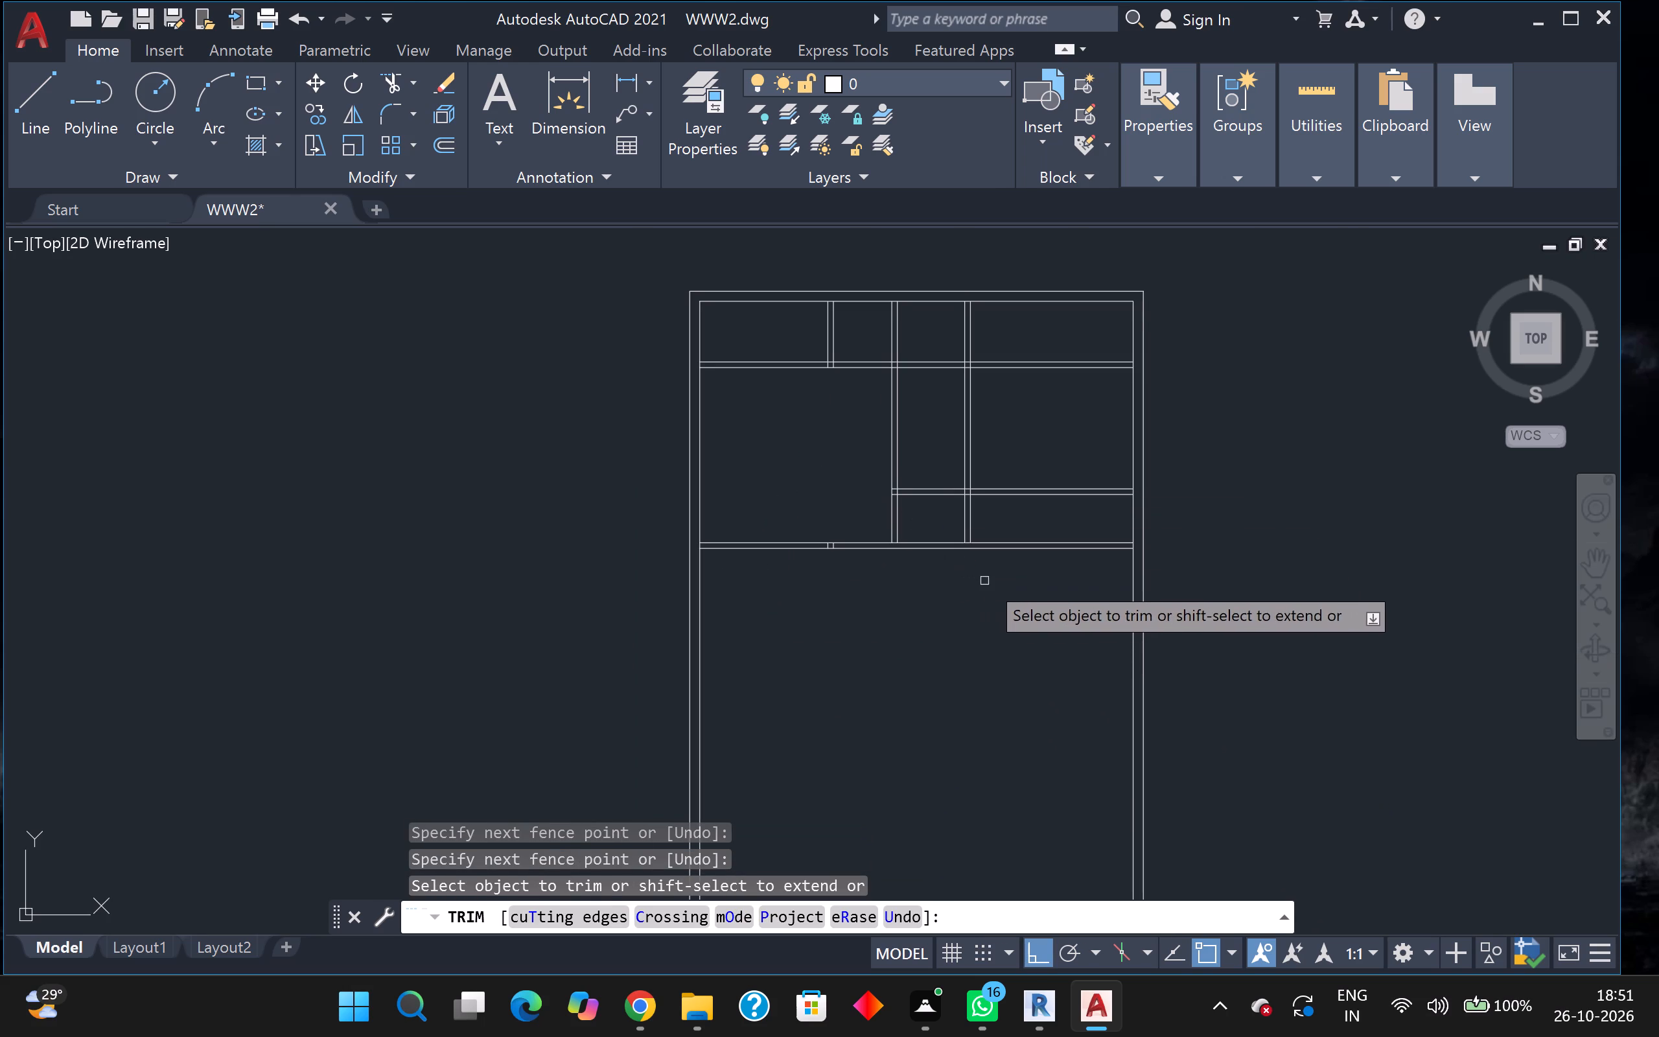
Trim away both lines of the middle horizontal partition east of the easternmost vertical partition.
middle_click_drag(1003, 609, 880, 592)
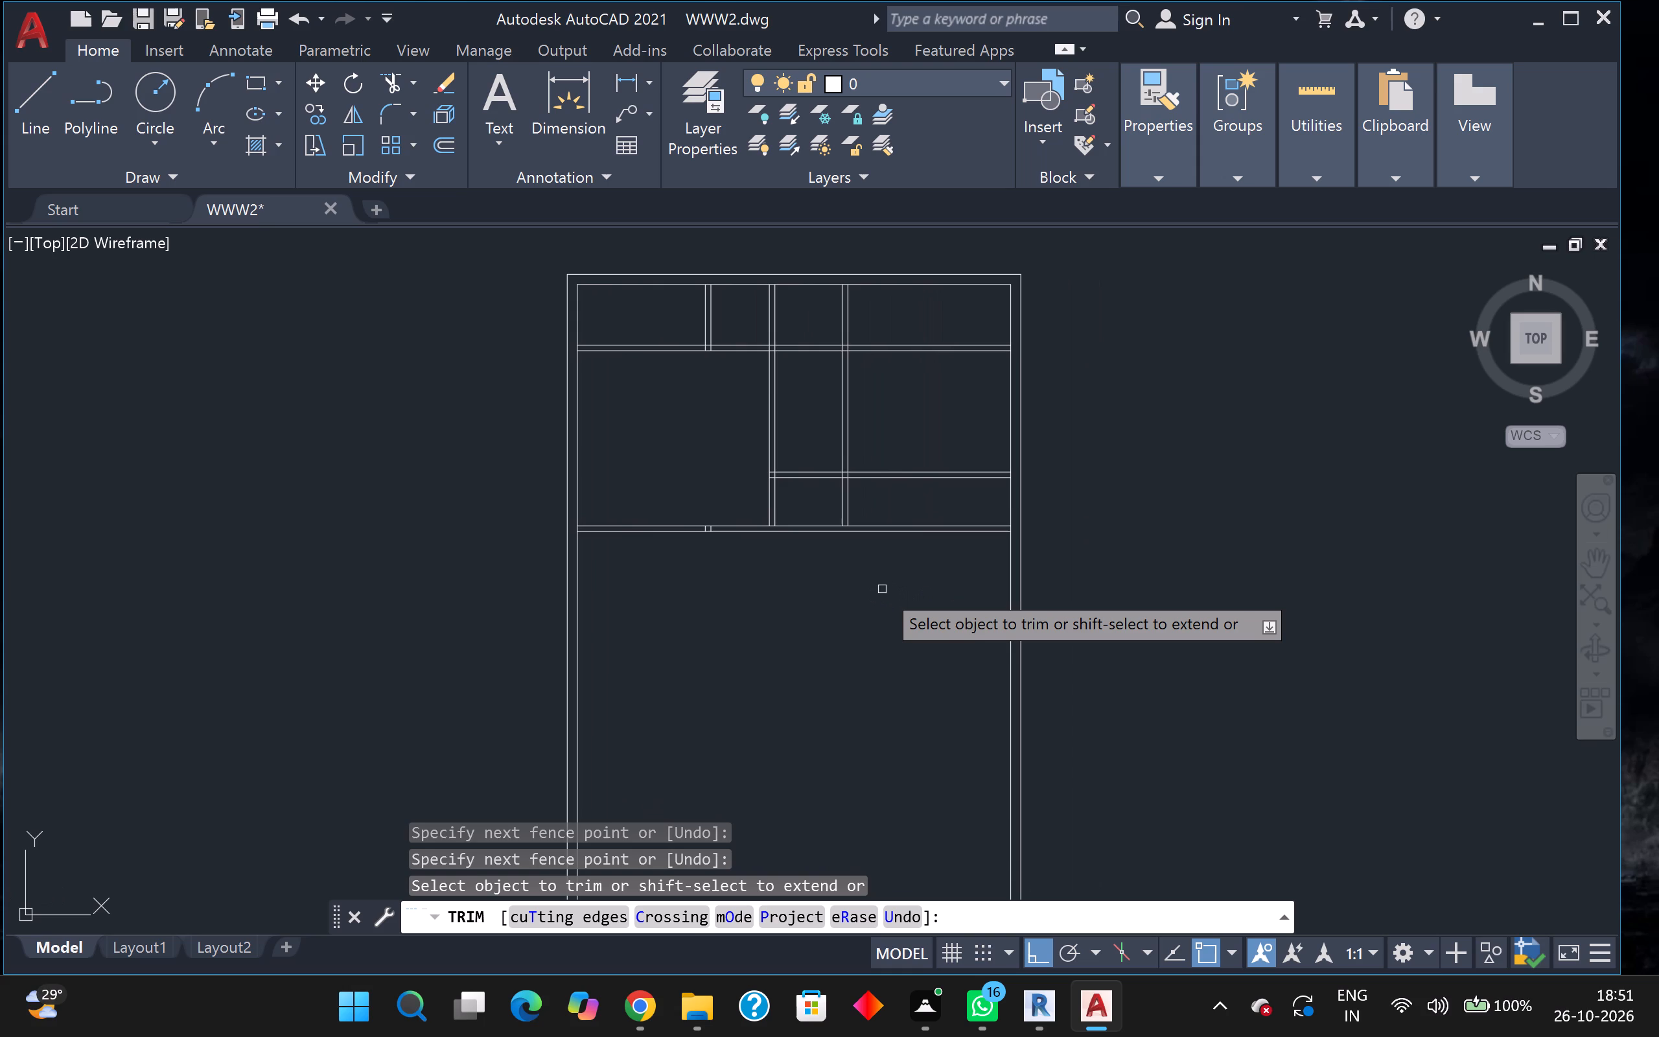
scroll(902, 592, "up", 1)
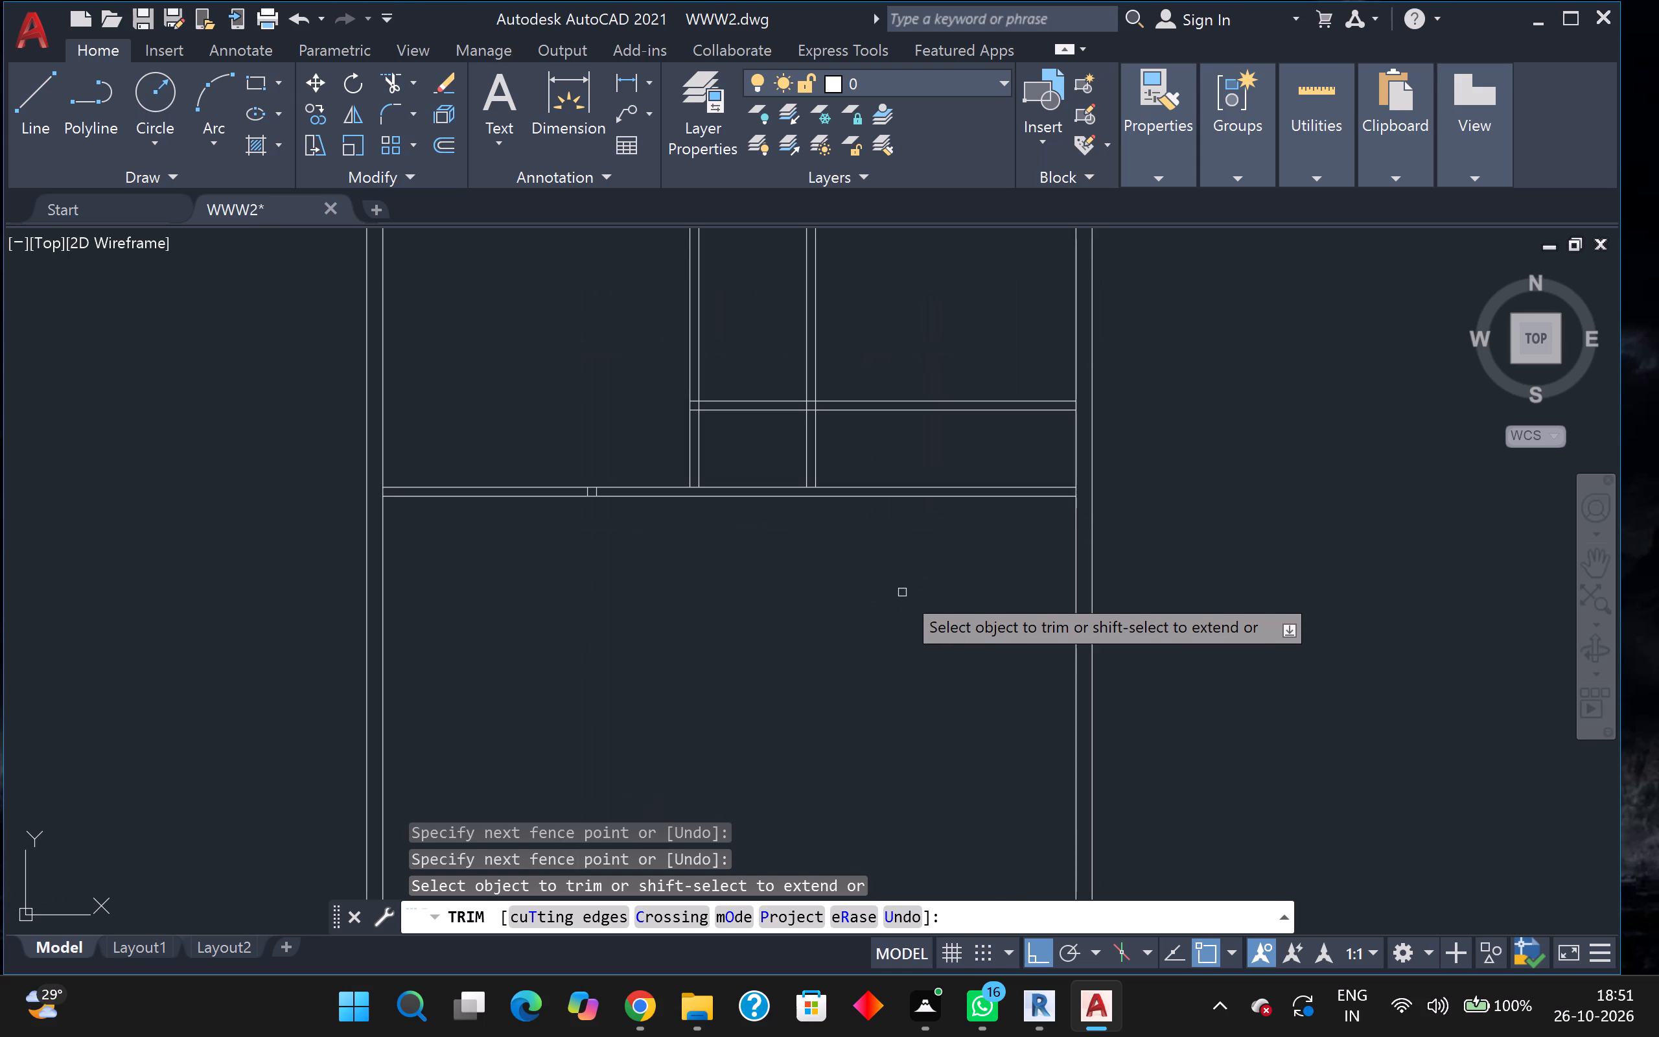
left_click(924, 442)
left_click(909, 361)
Trim away the upper and lower horizontal partitions' lines east of the easternmost vertical partition.
middle_click_drag(909, 361, 935, 432)
scroll(935, 439, "down", 2)
middle_click_drag(935, 443, 924, 493)
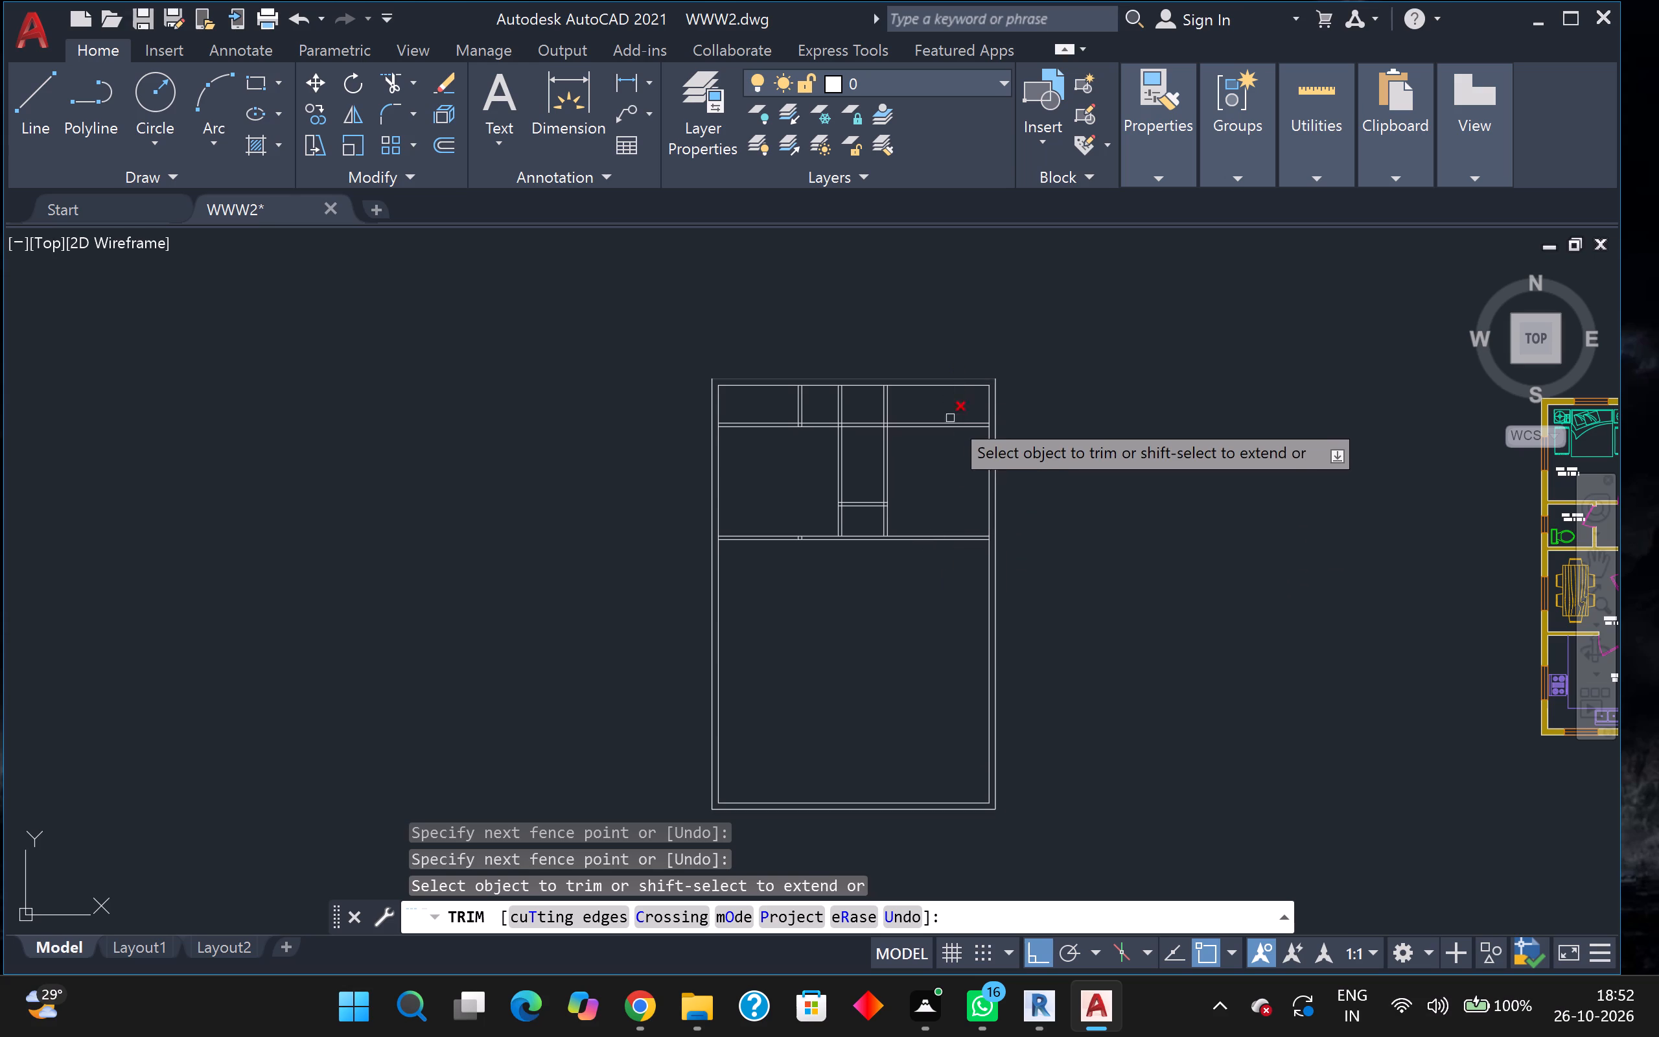
left_click(943, 410)
left_click(939, 455)
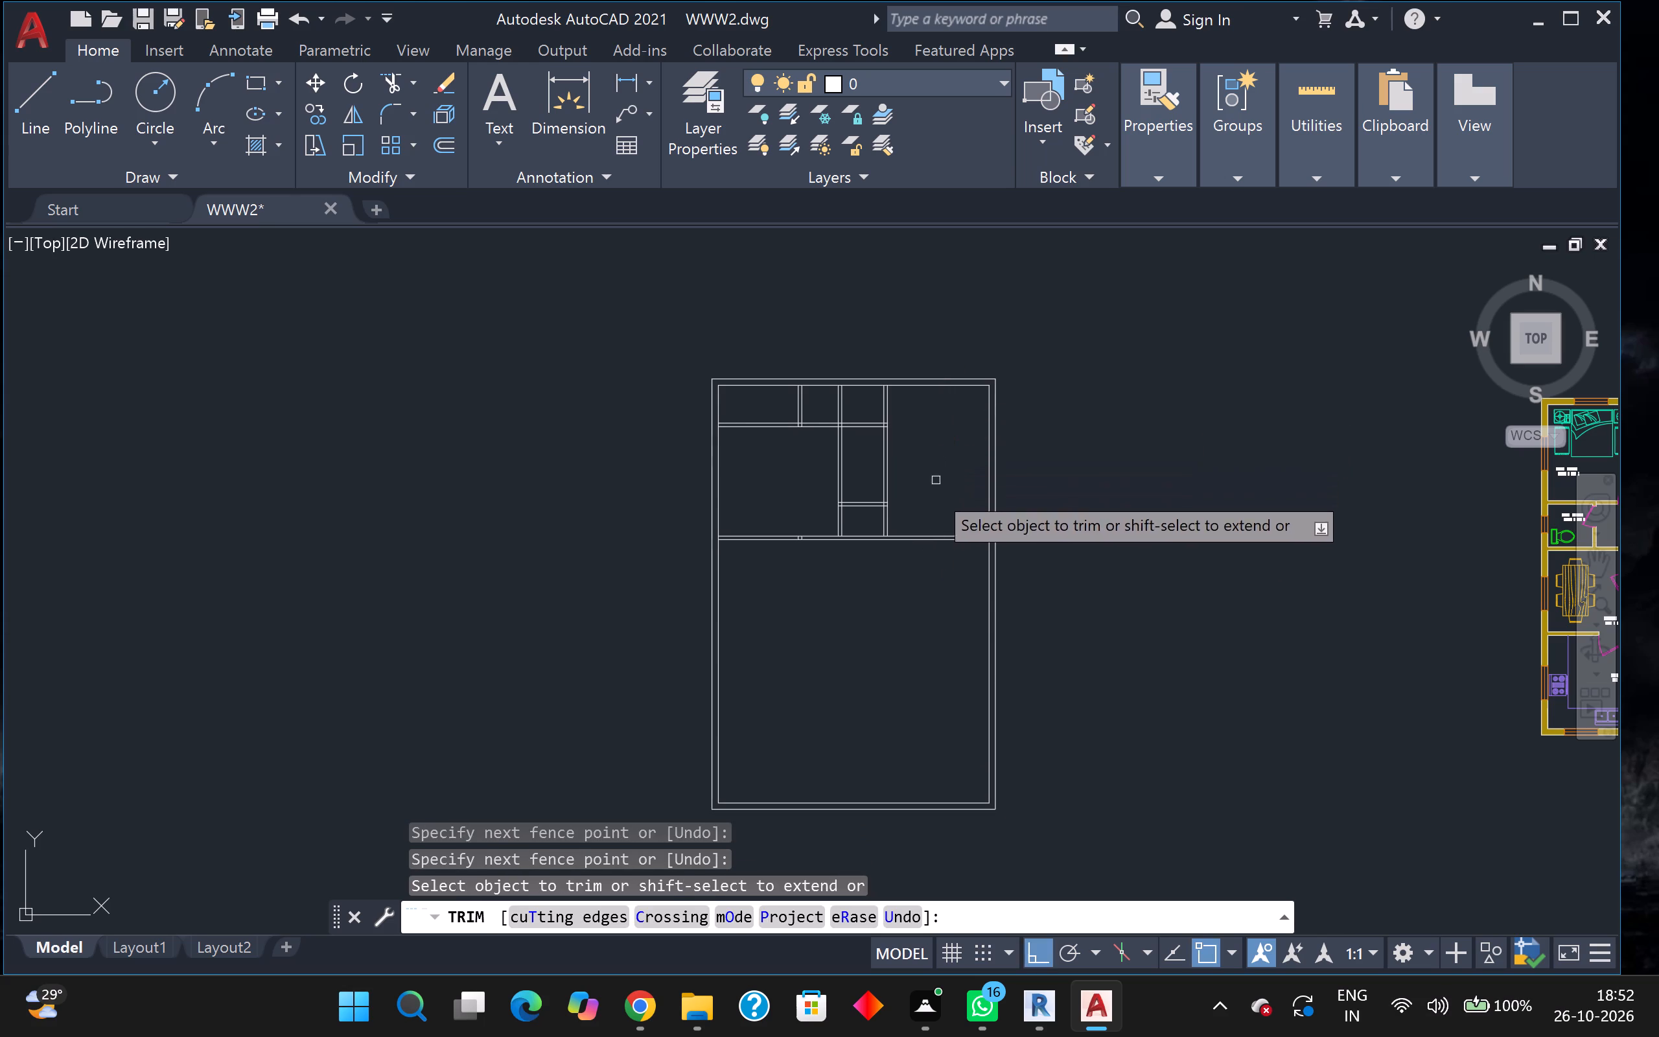
left_click(933, 501)
left_click(920, 600)
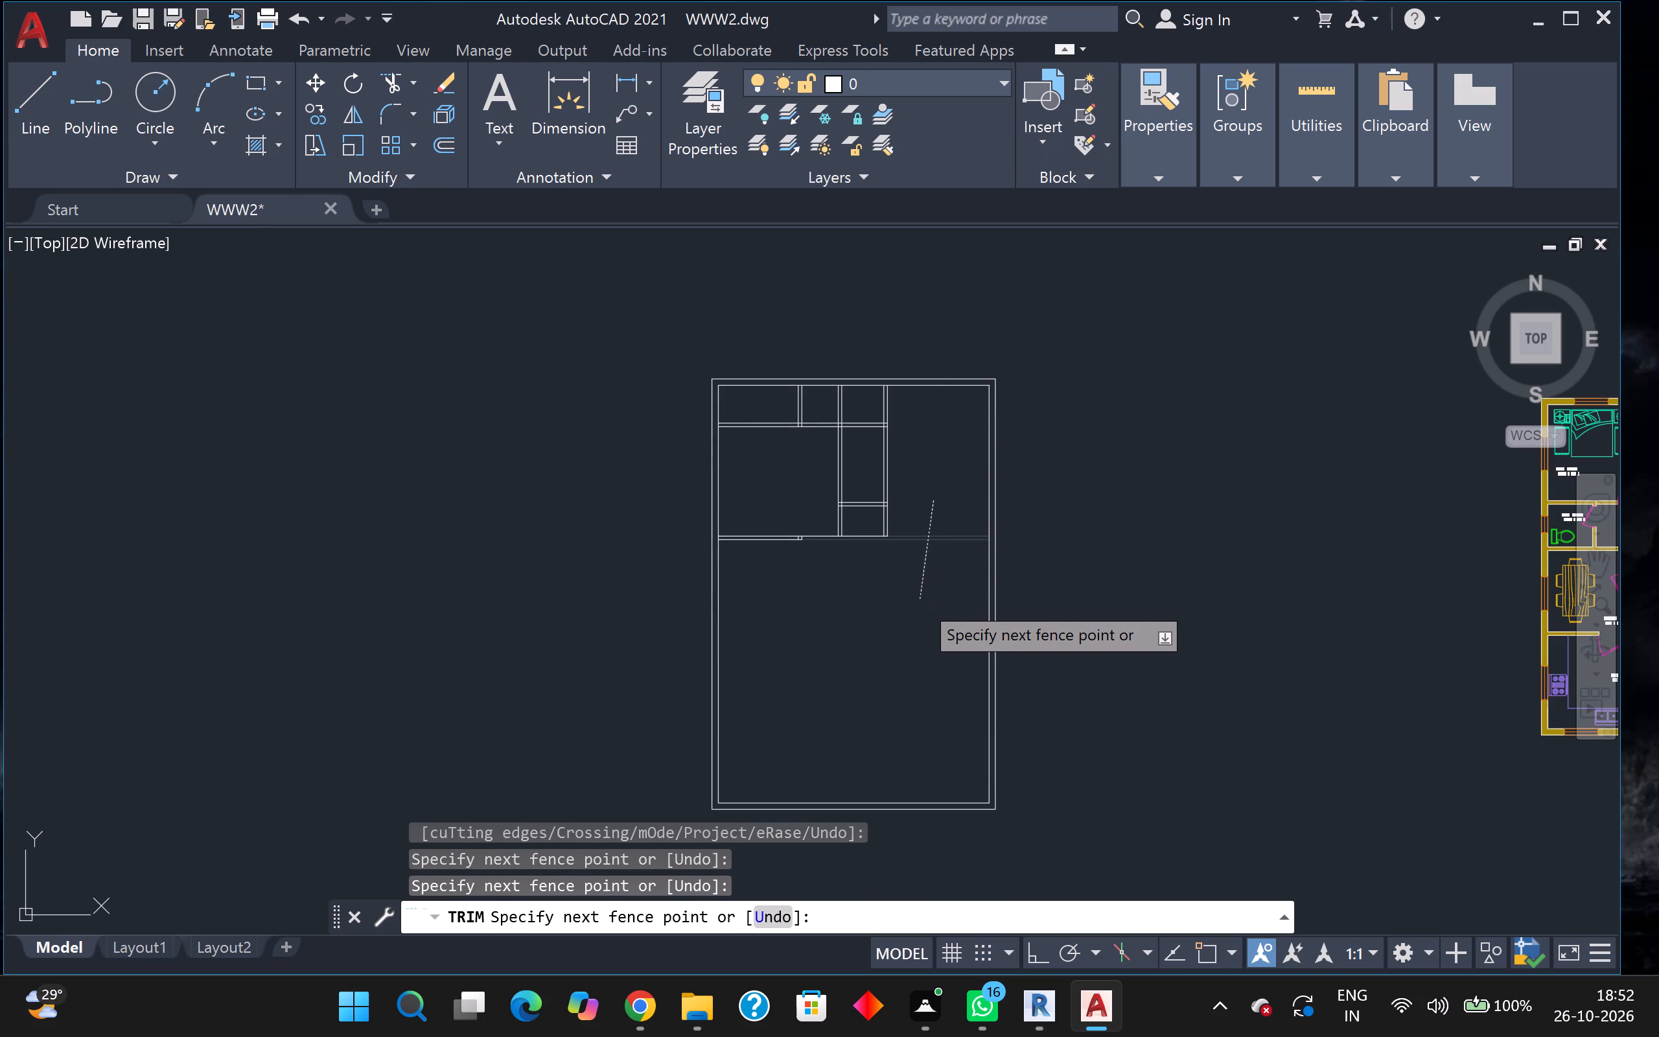
Extend both lines of the middle horizontal partition east to the inner face of the east outer wall.
scroll(903, 553, "up", 2)
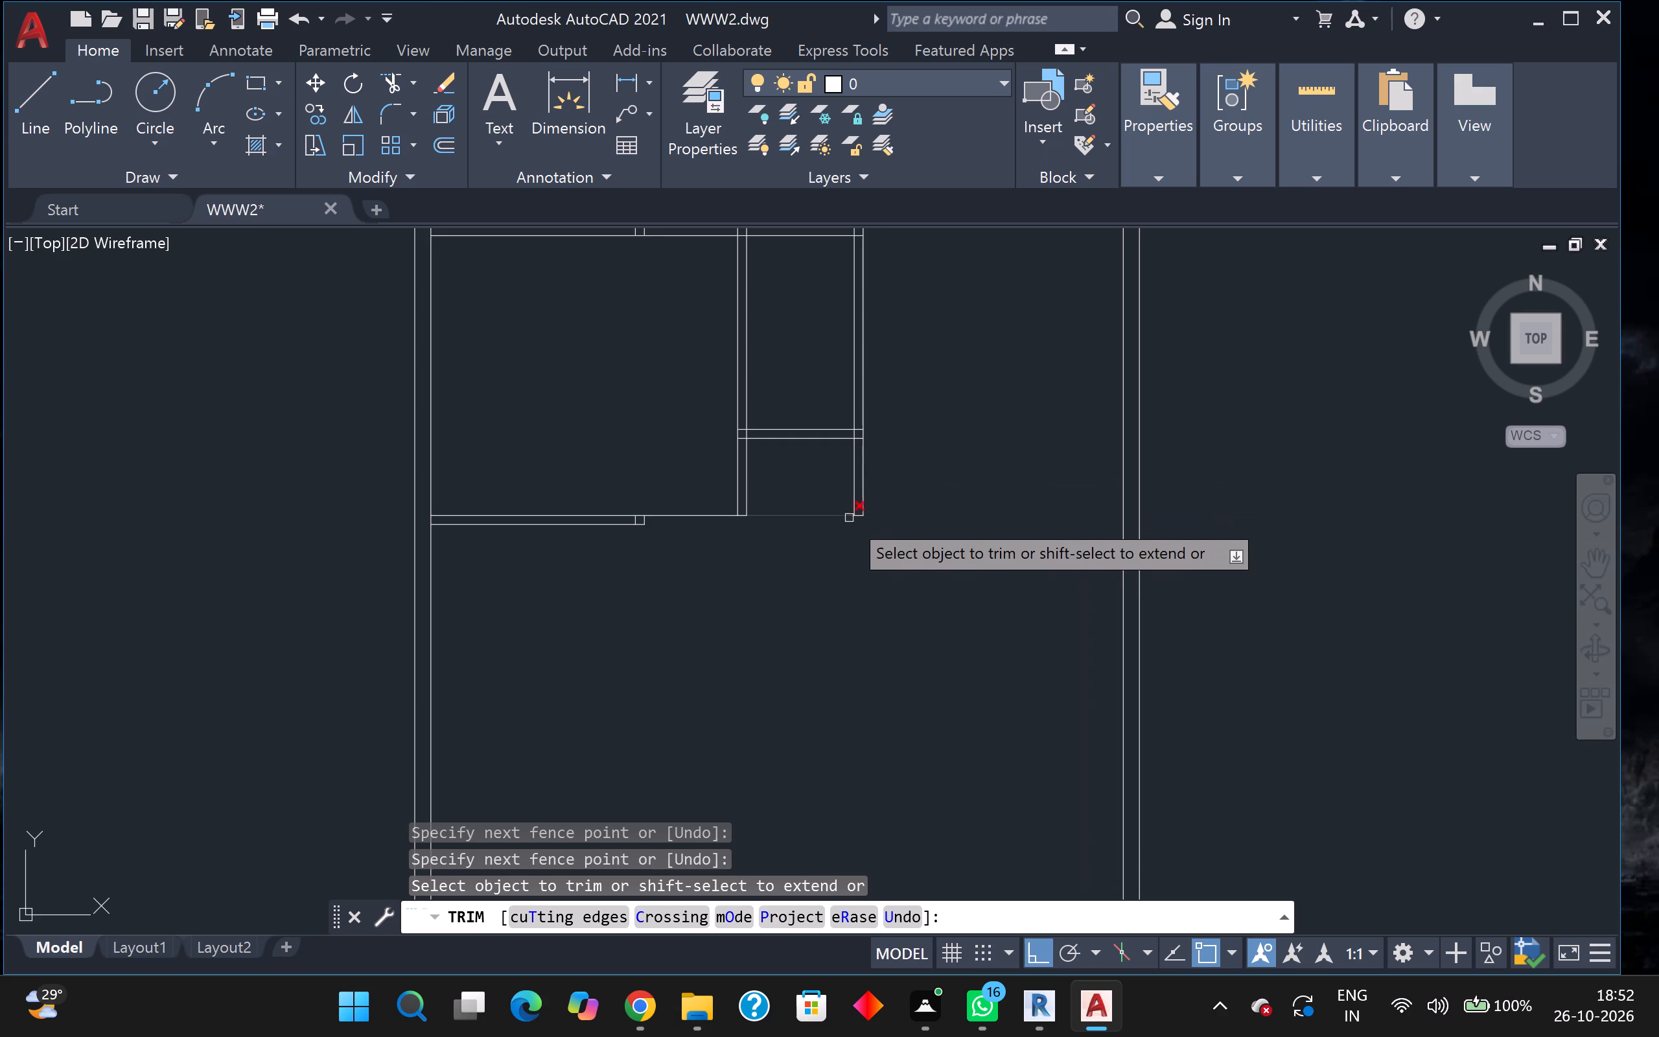
left_click(815, 440, "shift")
left_click(815, 426, "shift")
scroll(923, 588, "down", 1)
middle_click_drag(923, 587, 923, 586)
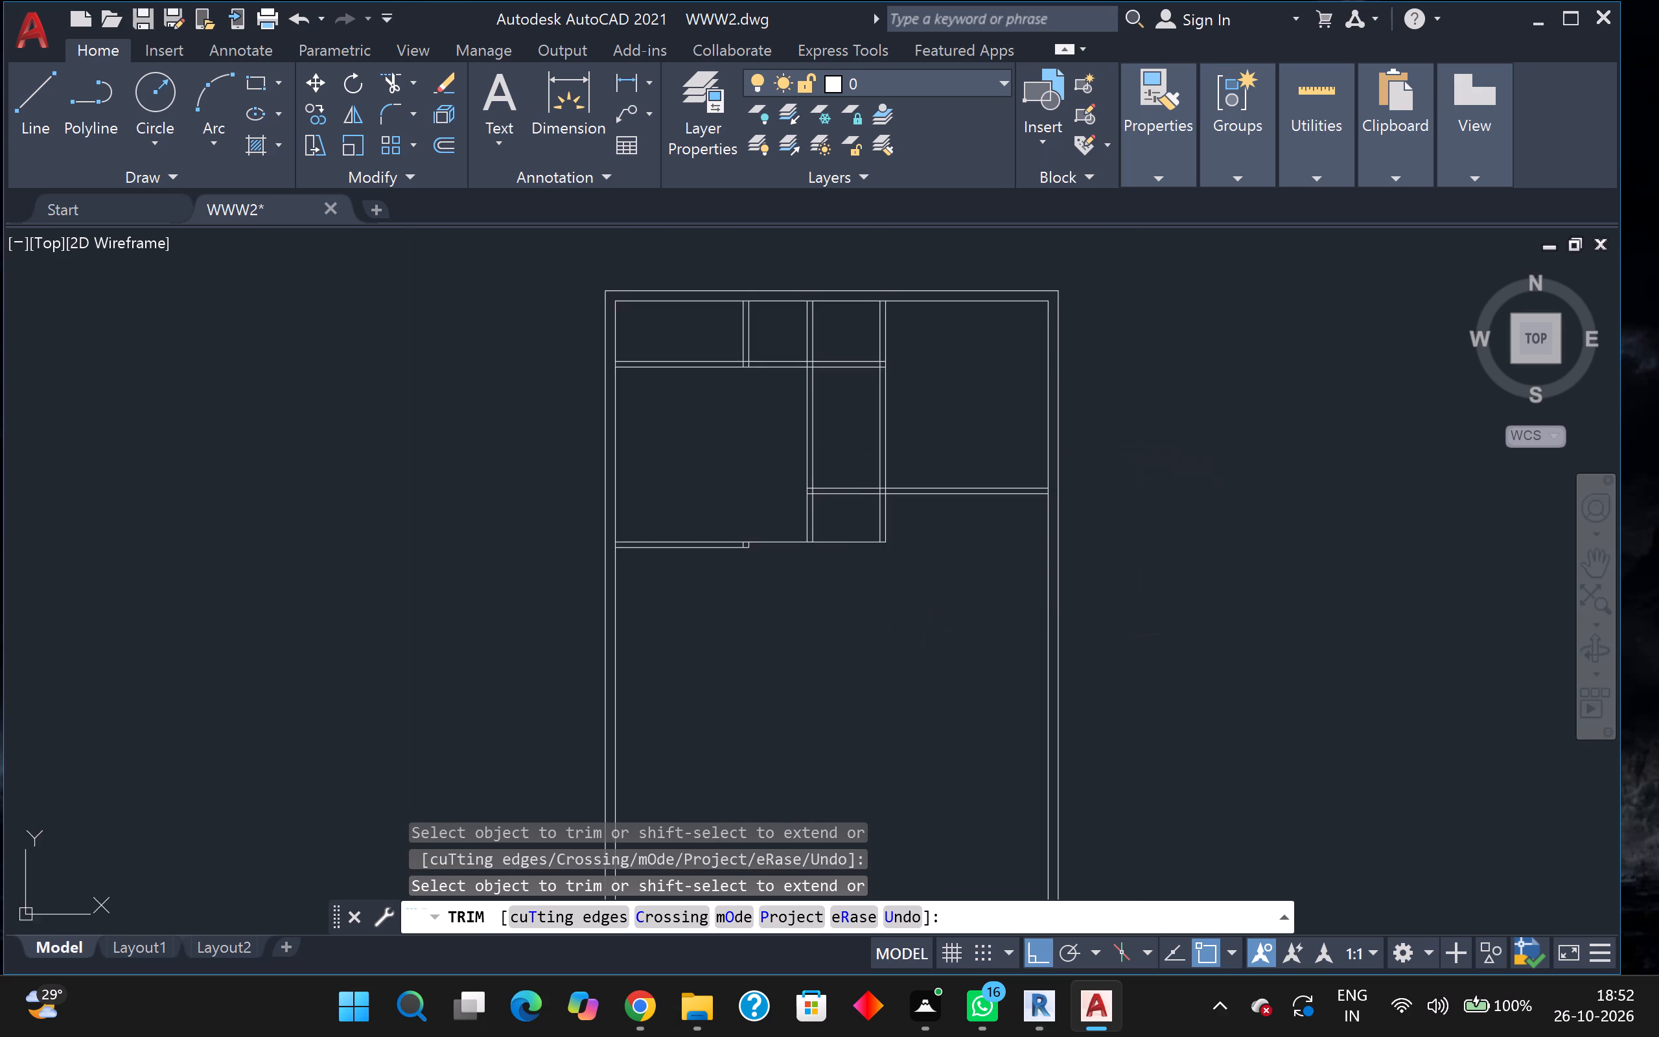
Extend the bottom line of the lower horizontal partition east to the outer face of the east outer wall.
middle_click_drag(923, 586, 945, 394)
middle_click_drag(958, 430, 927, 528)
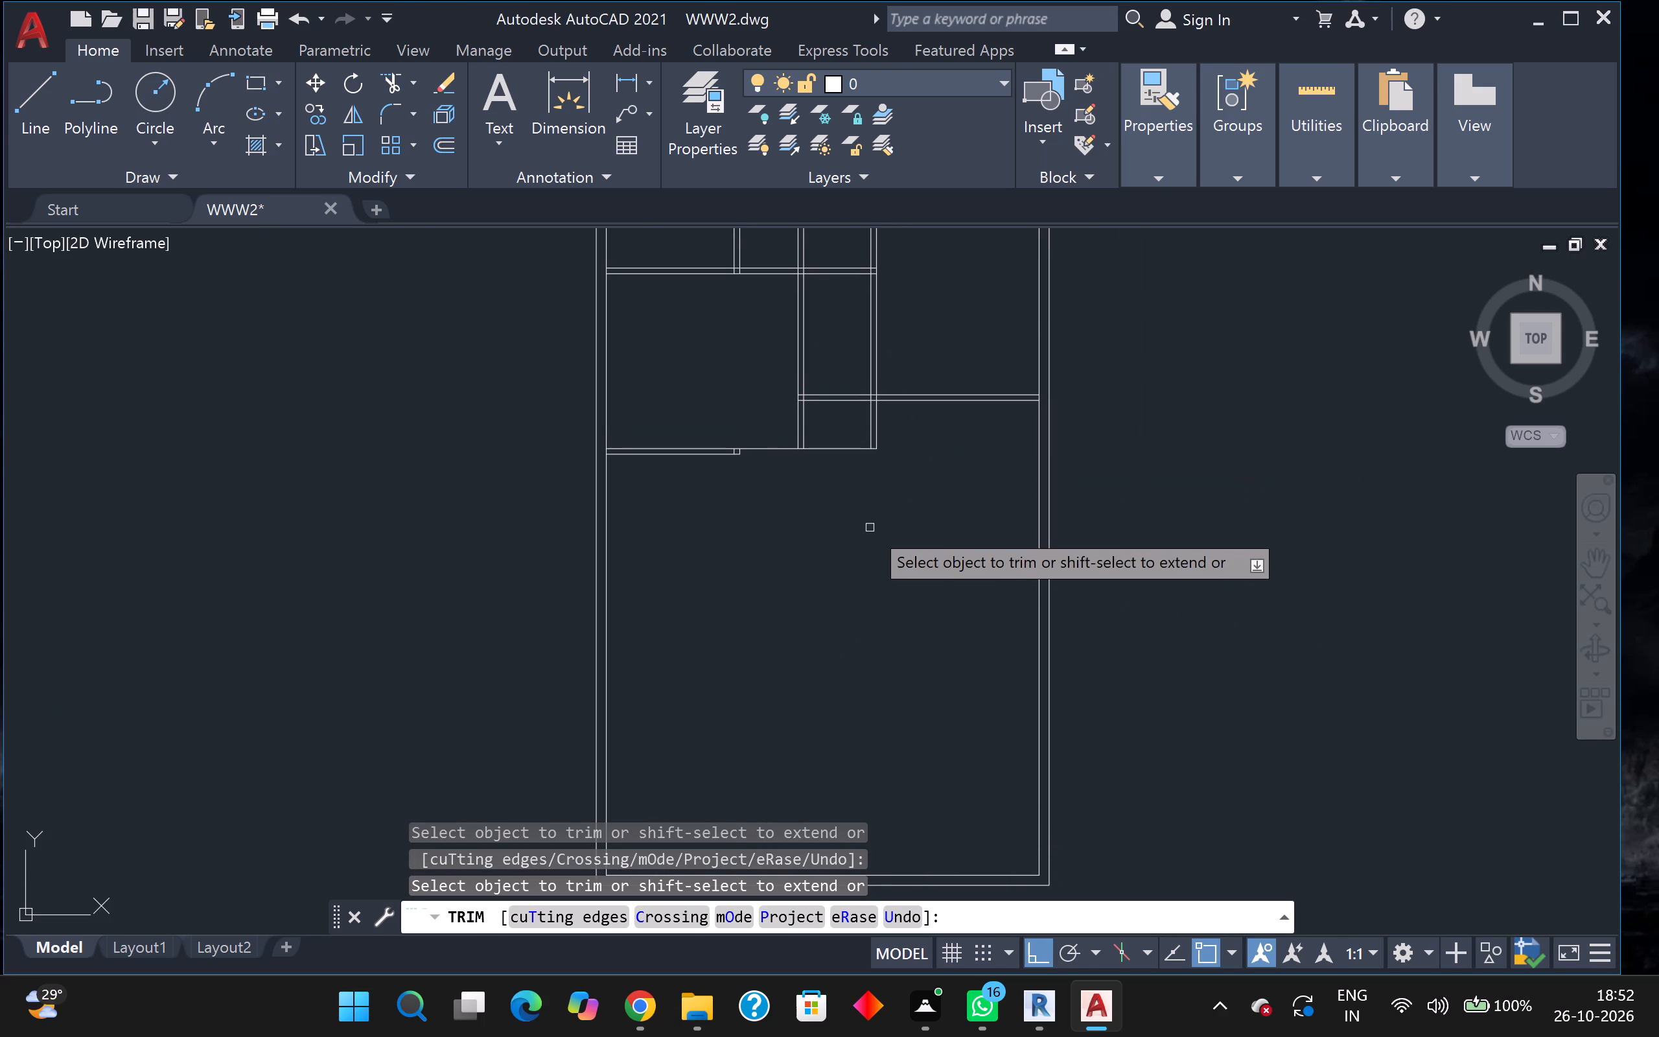
scroll(835, 513, "up", 2)
middle_click_drag(813, 491, 1056, 719)
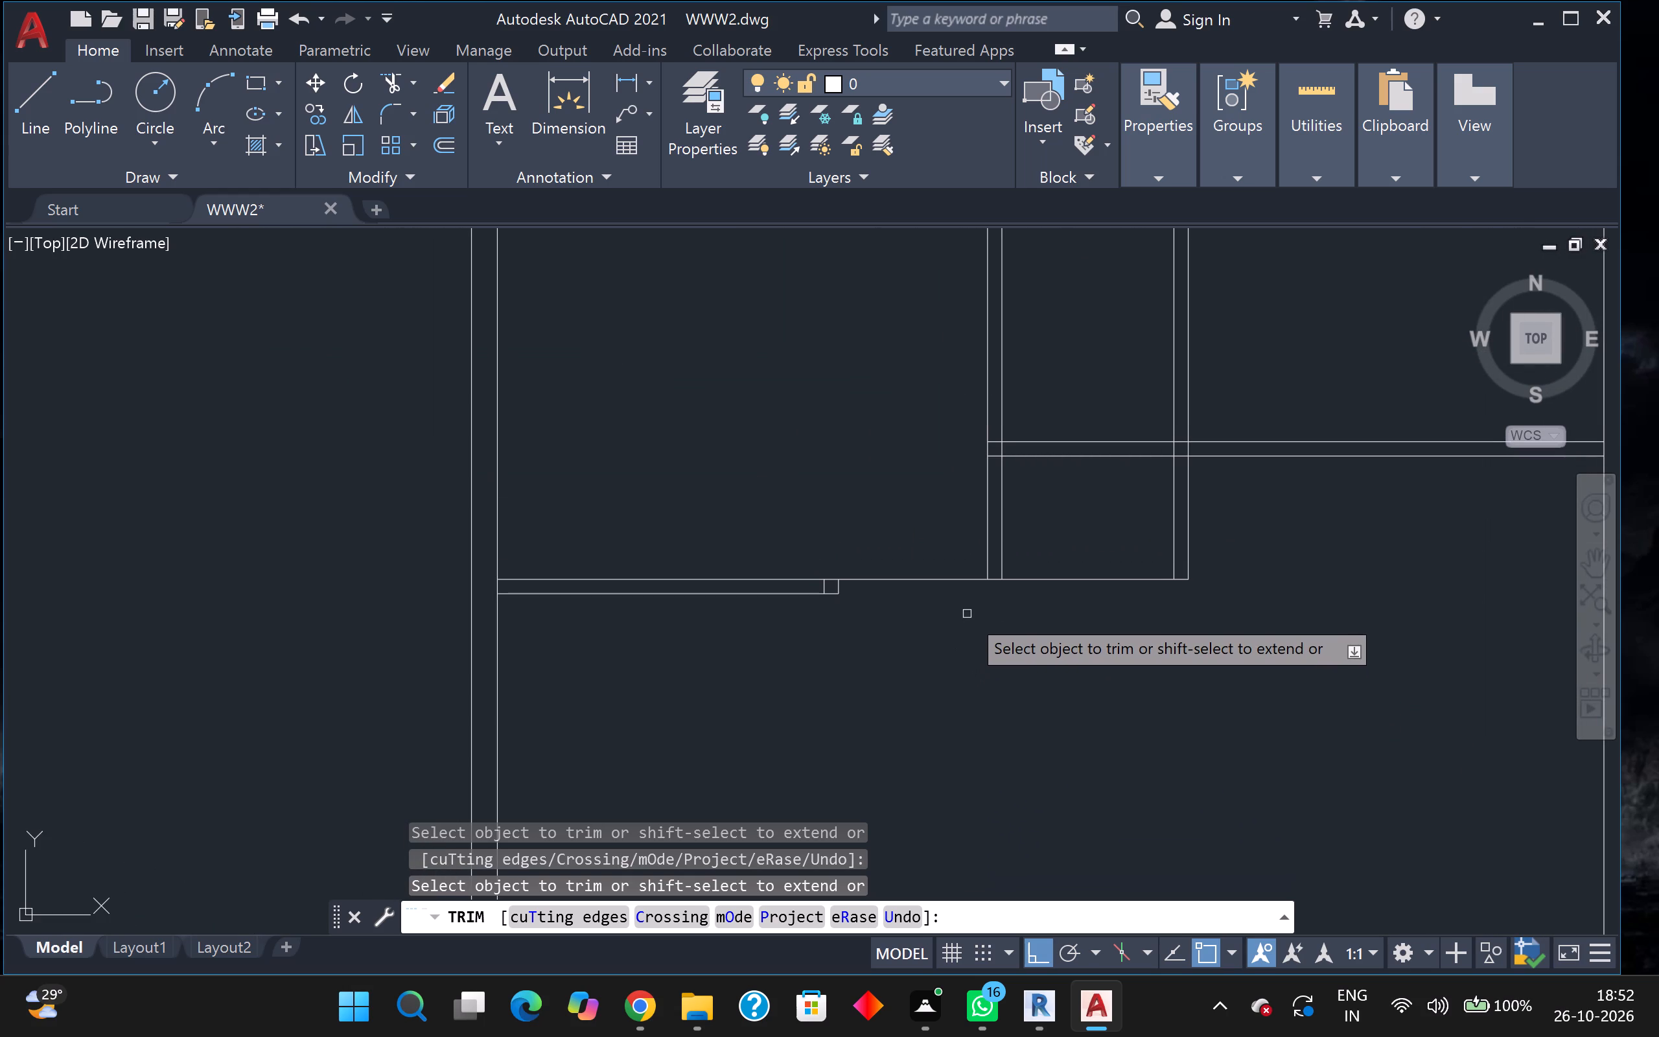
scroll(955, 592, "up", 1)
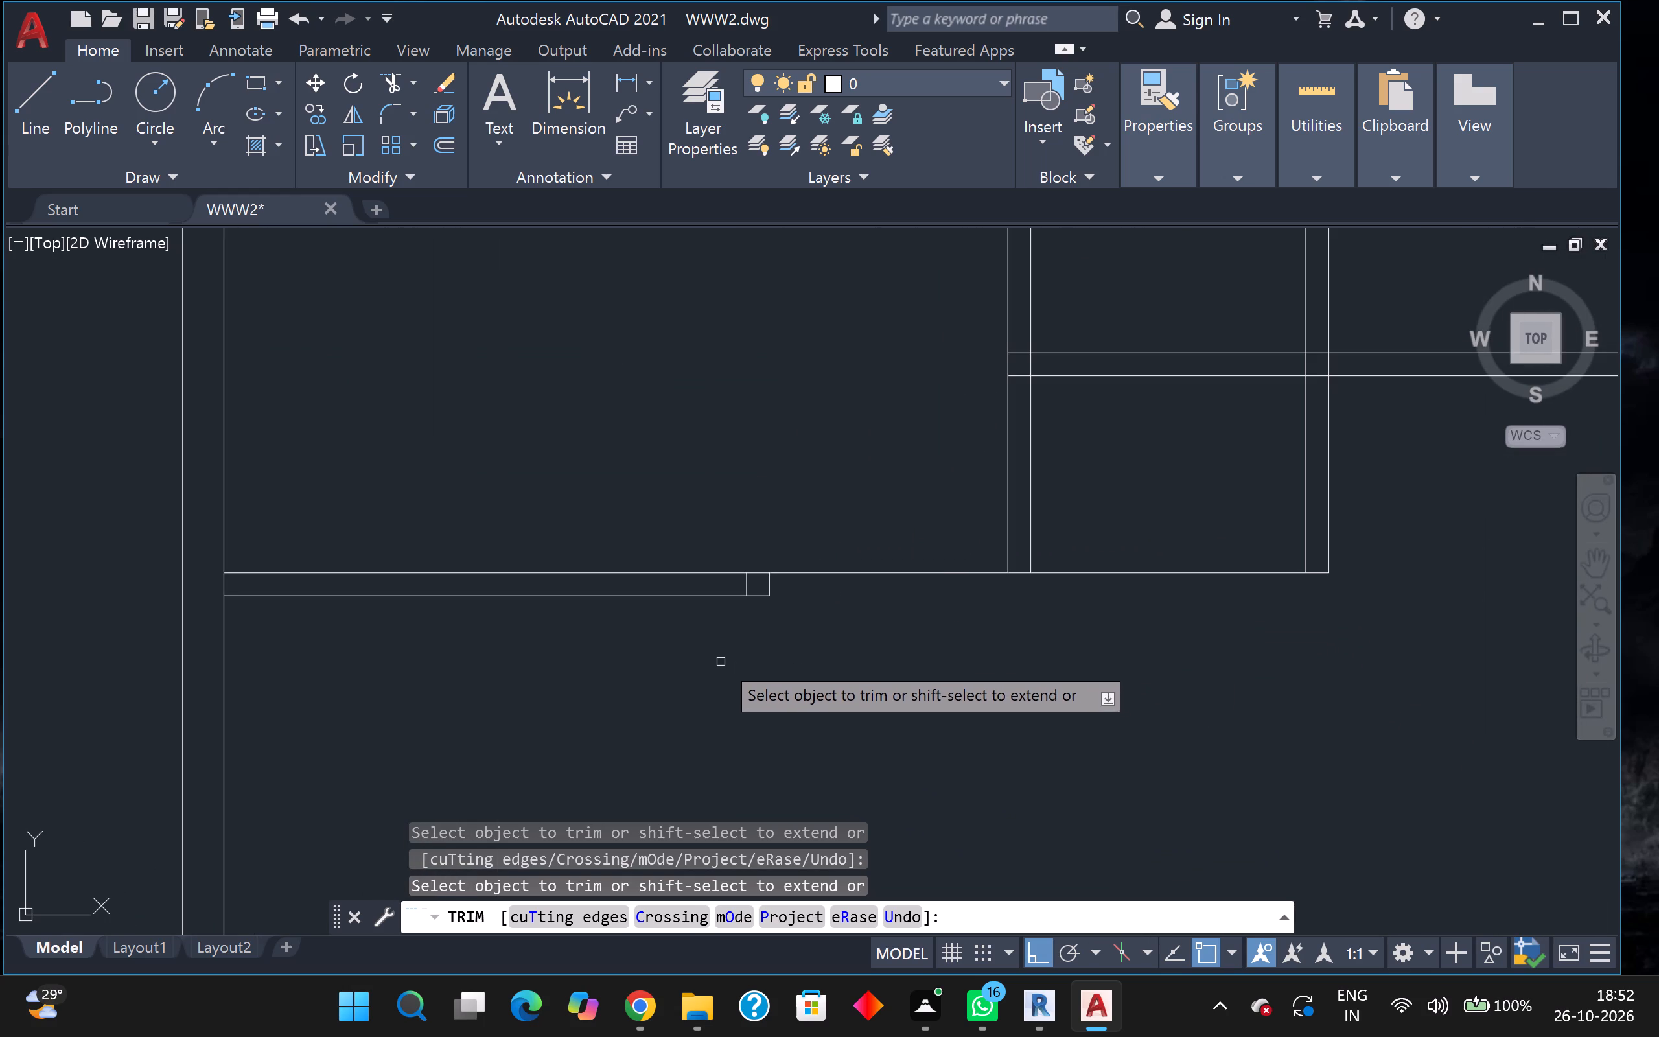
left_click(693, 590, "shift")
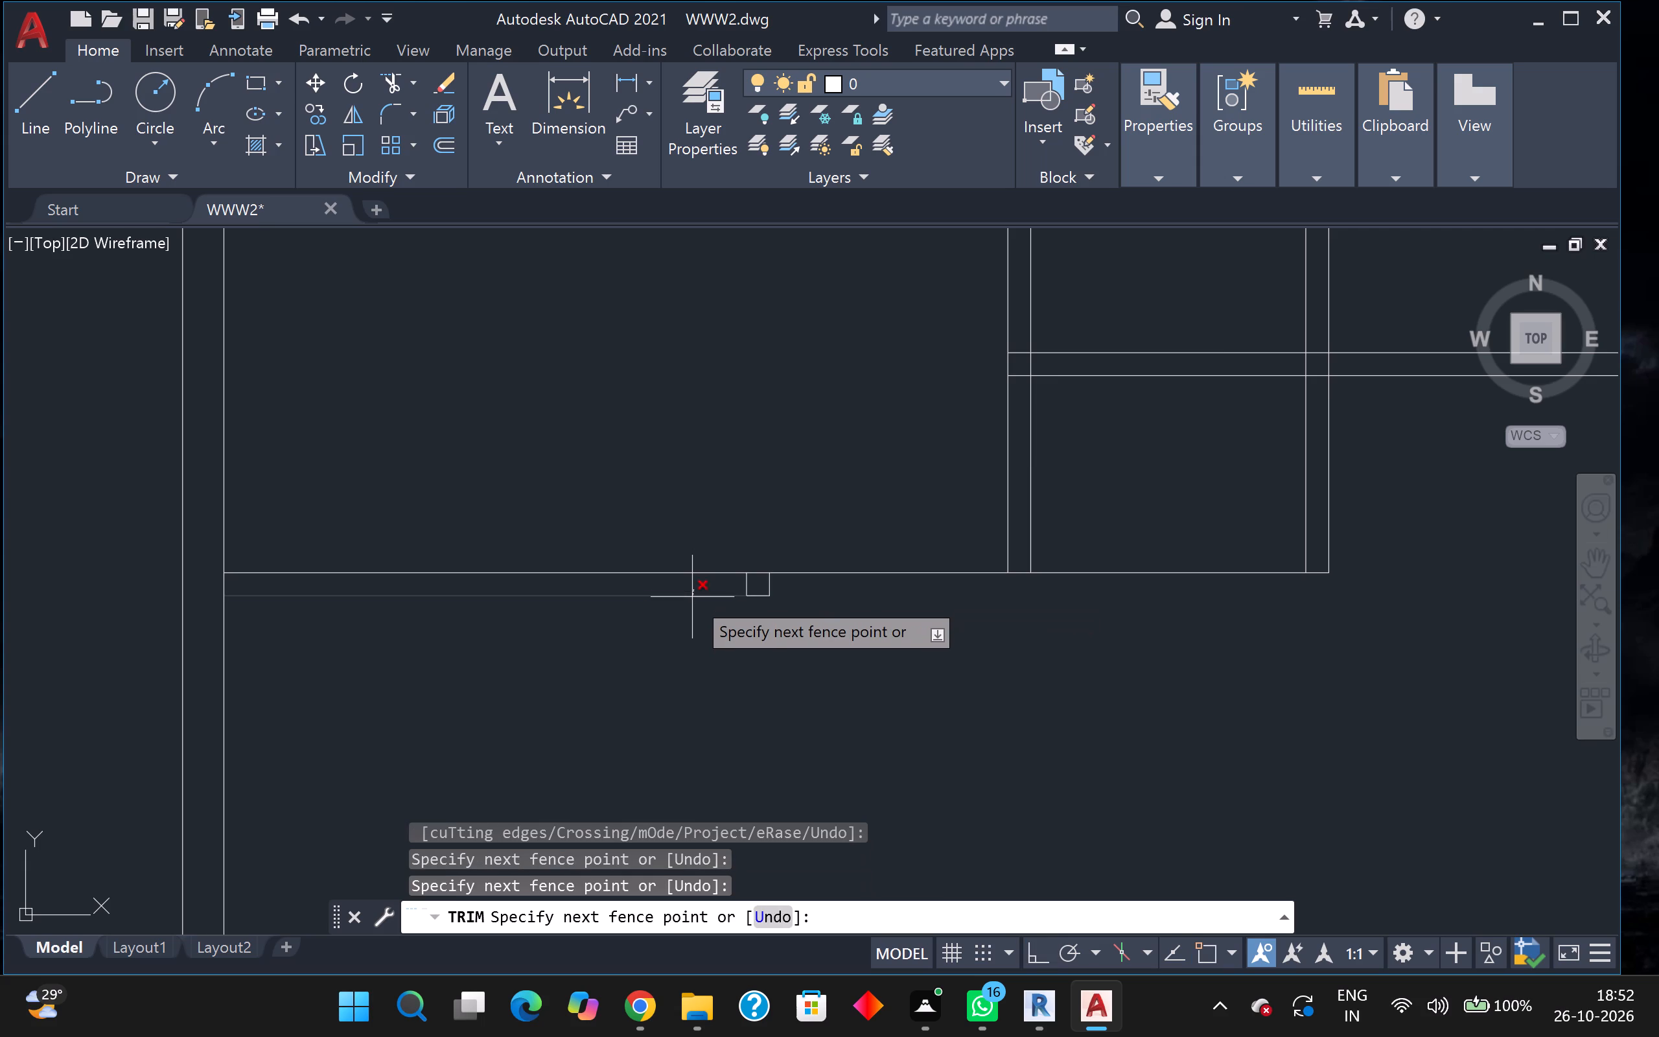
left_click(692, 597, "shift")
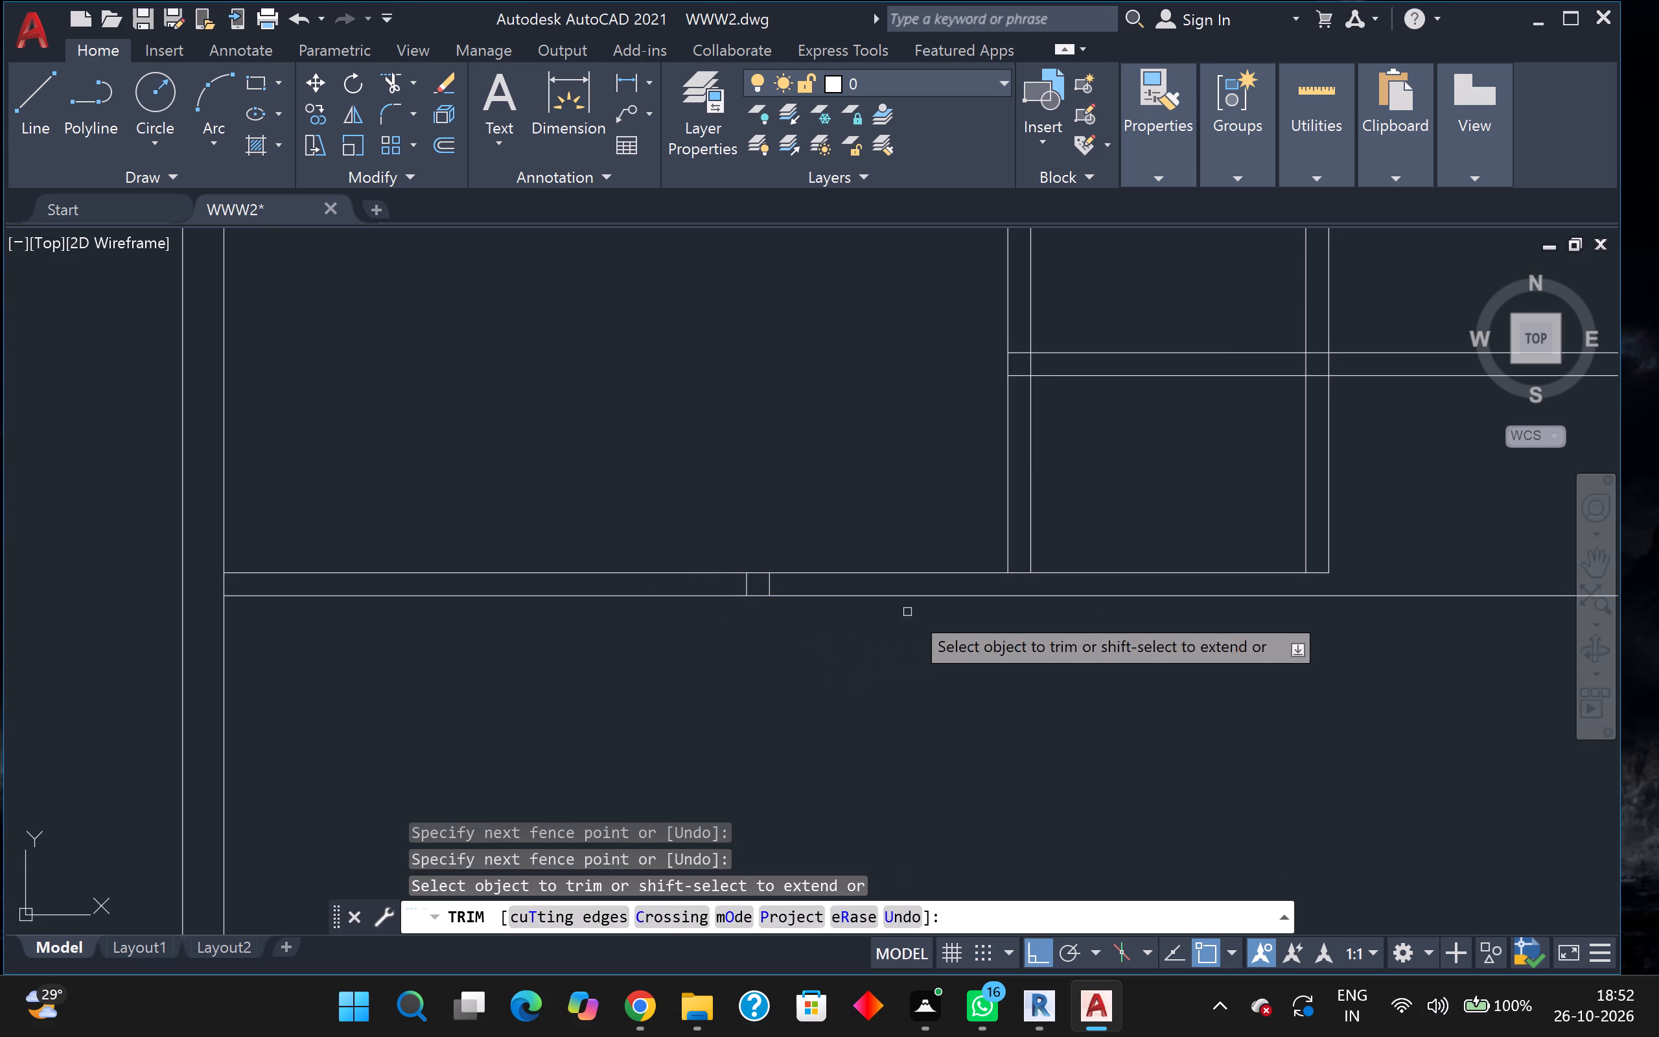
Extend both lines of the two long vertical partitions south to the bottom line of the lower horizontal partition.
left_click(1006, 552, "shift")
left_click(1029, 555, "shift")
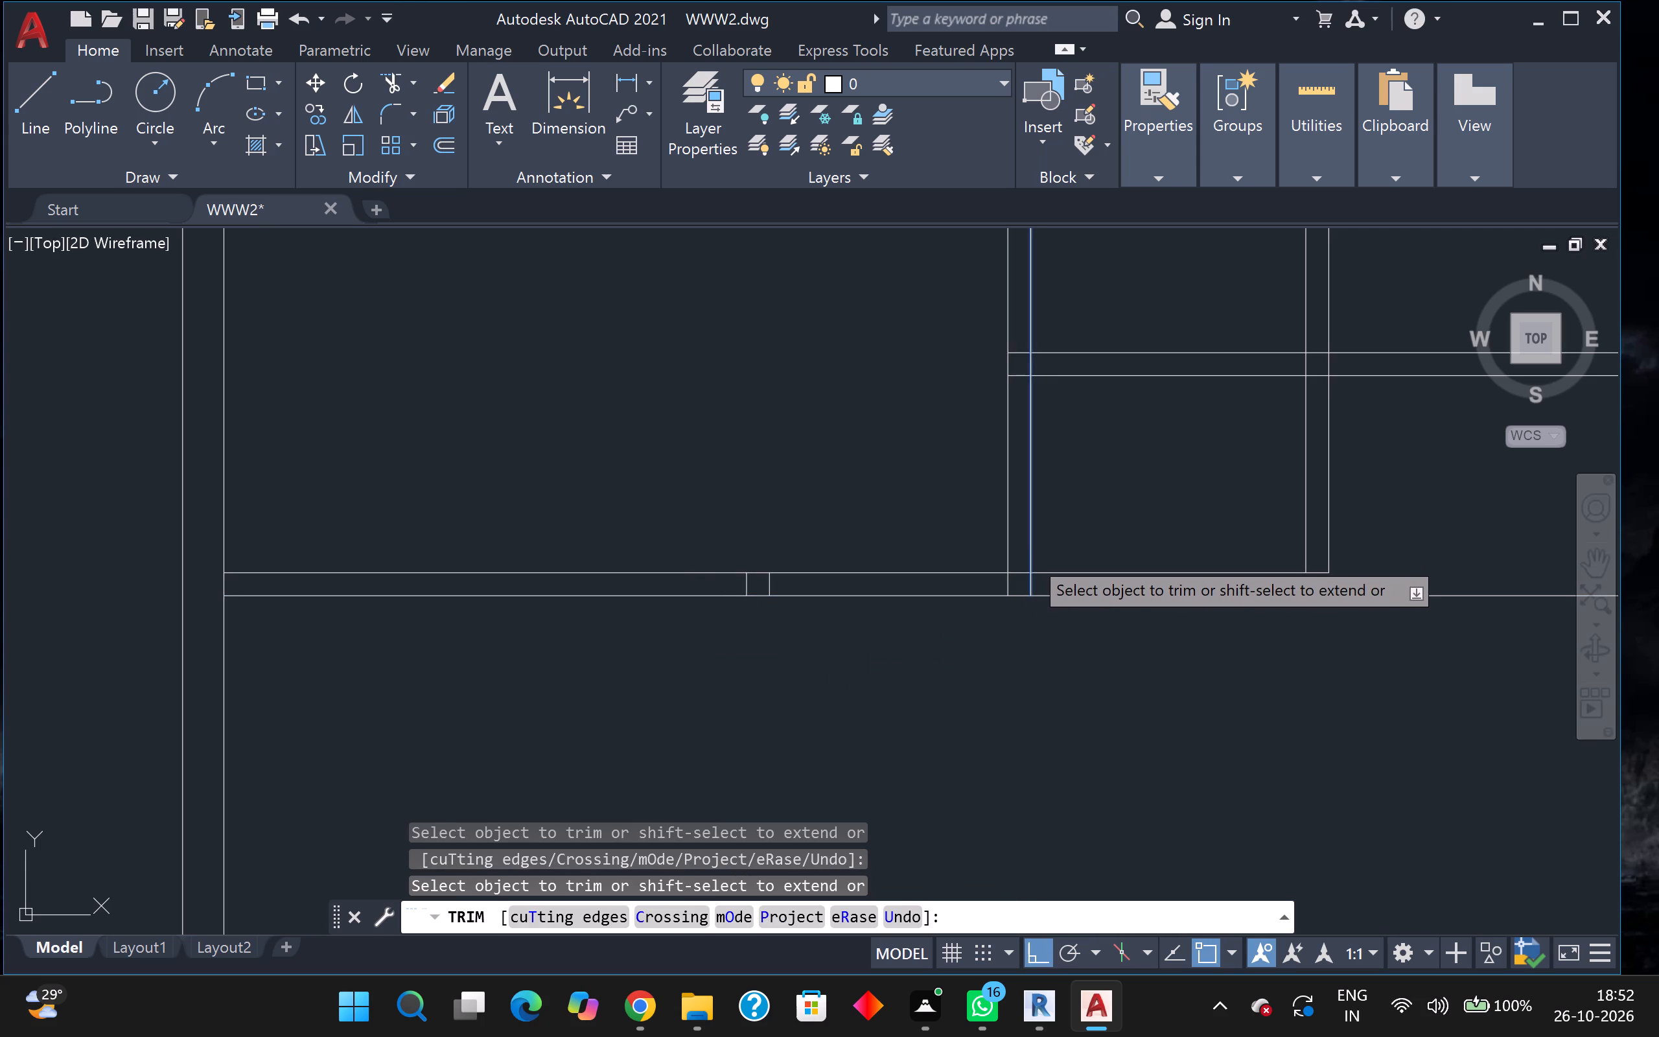
scroll(969, 617, "down", 1)
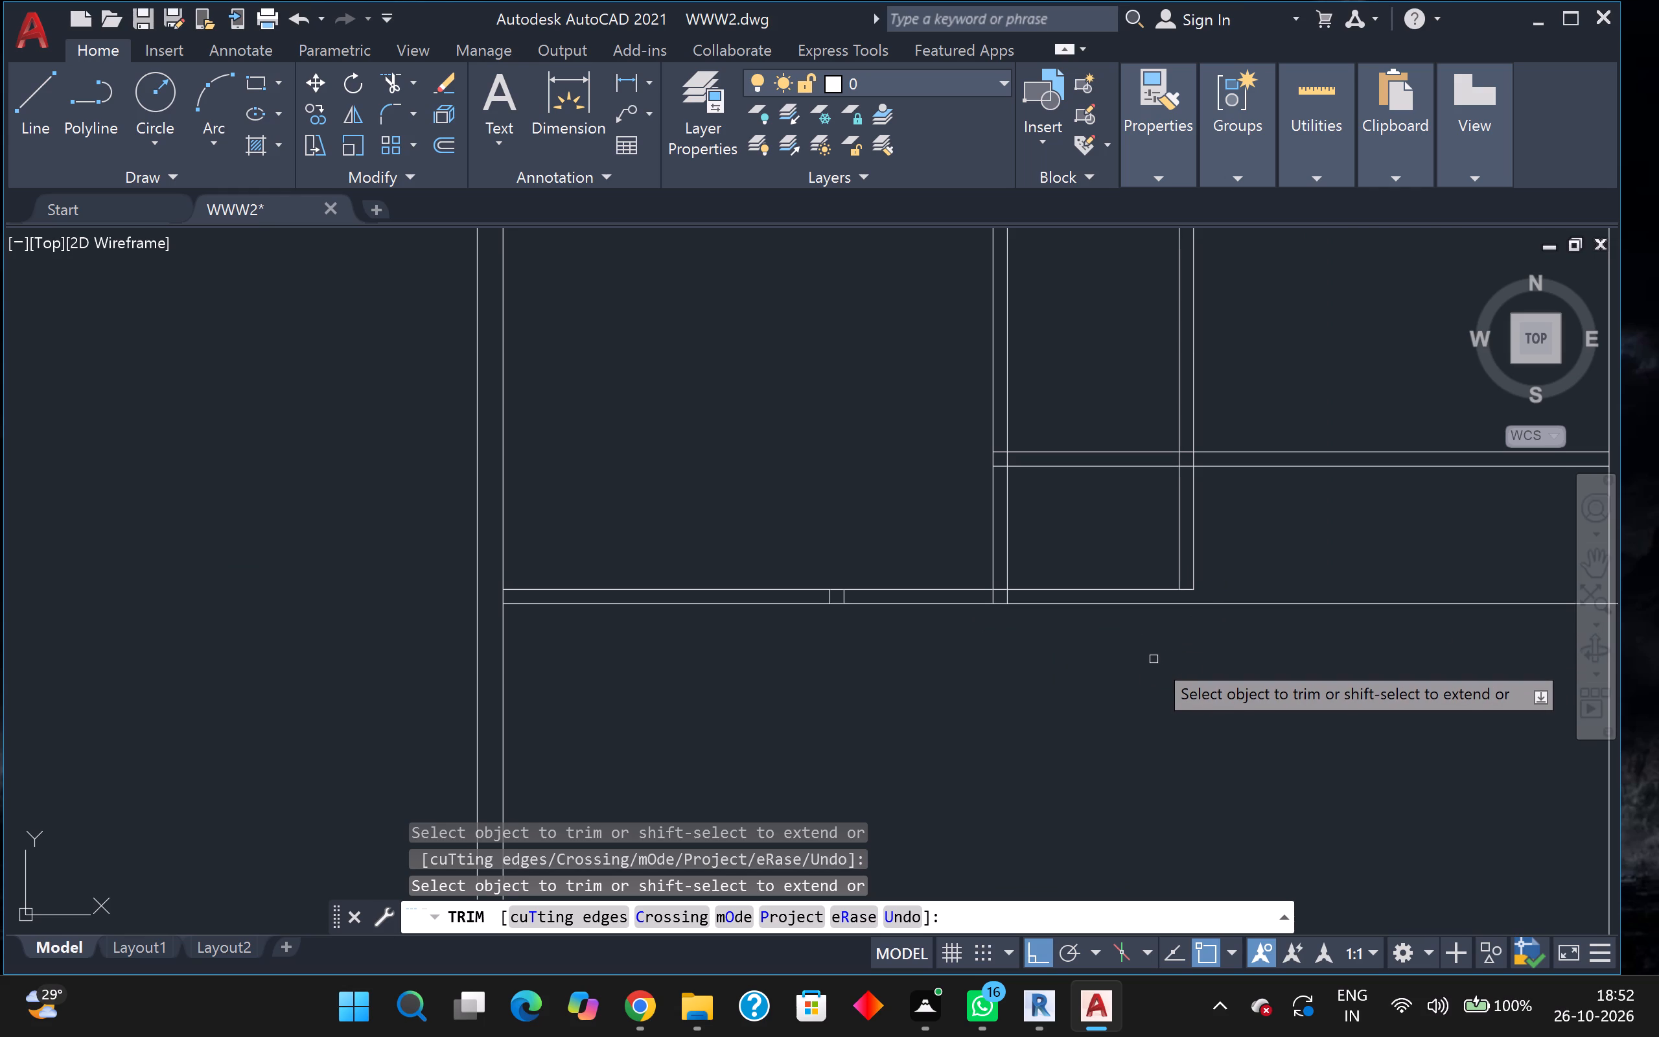
middle_click_drag(1144, 658, 1028, 675)
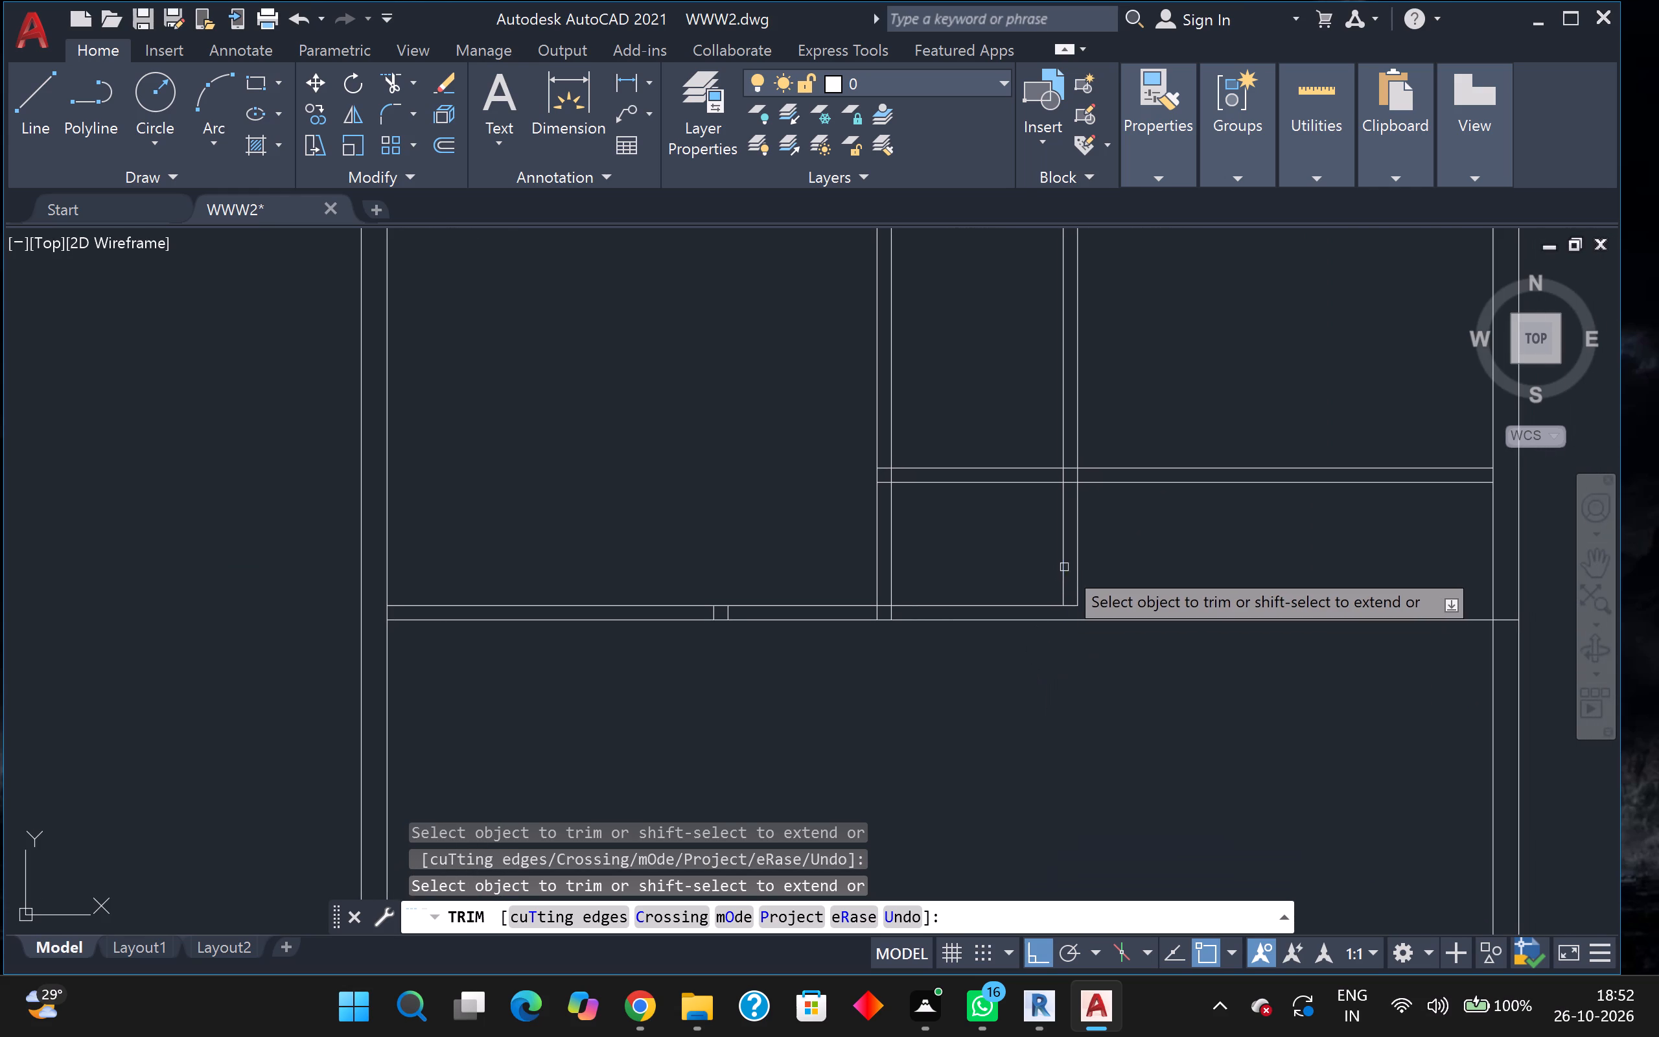
left_click(1063, 568, "shift")
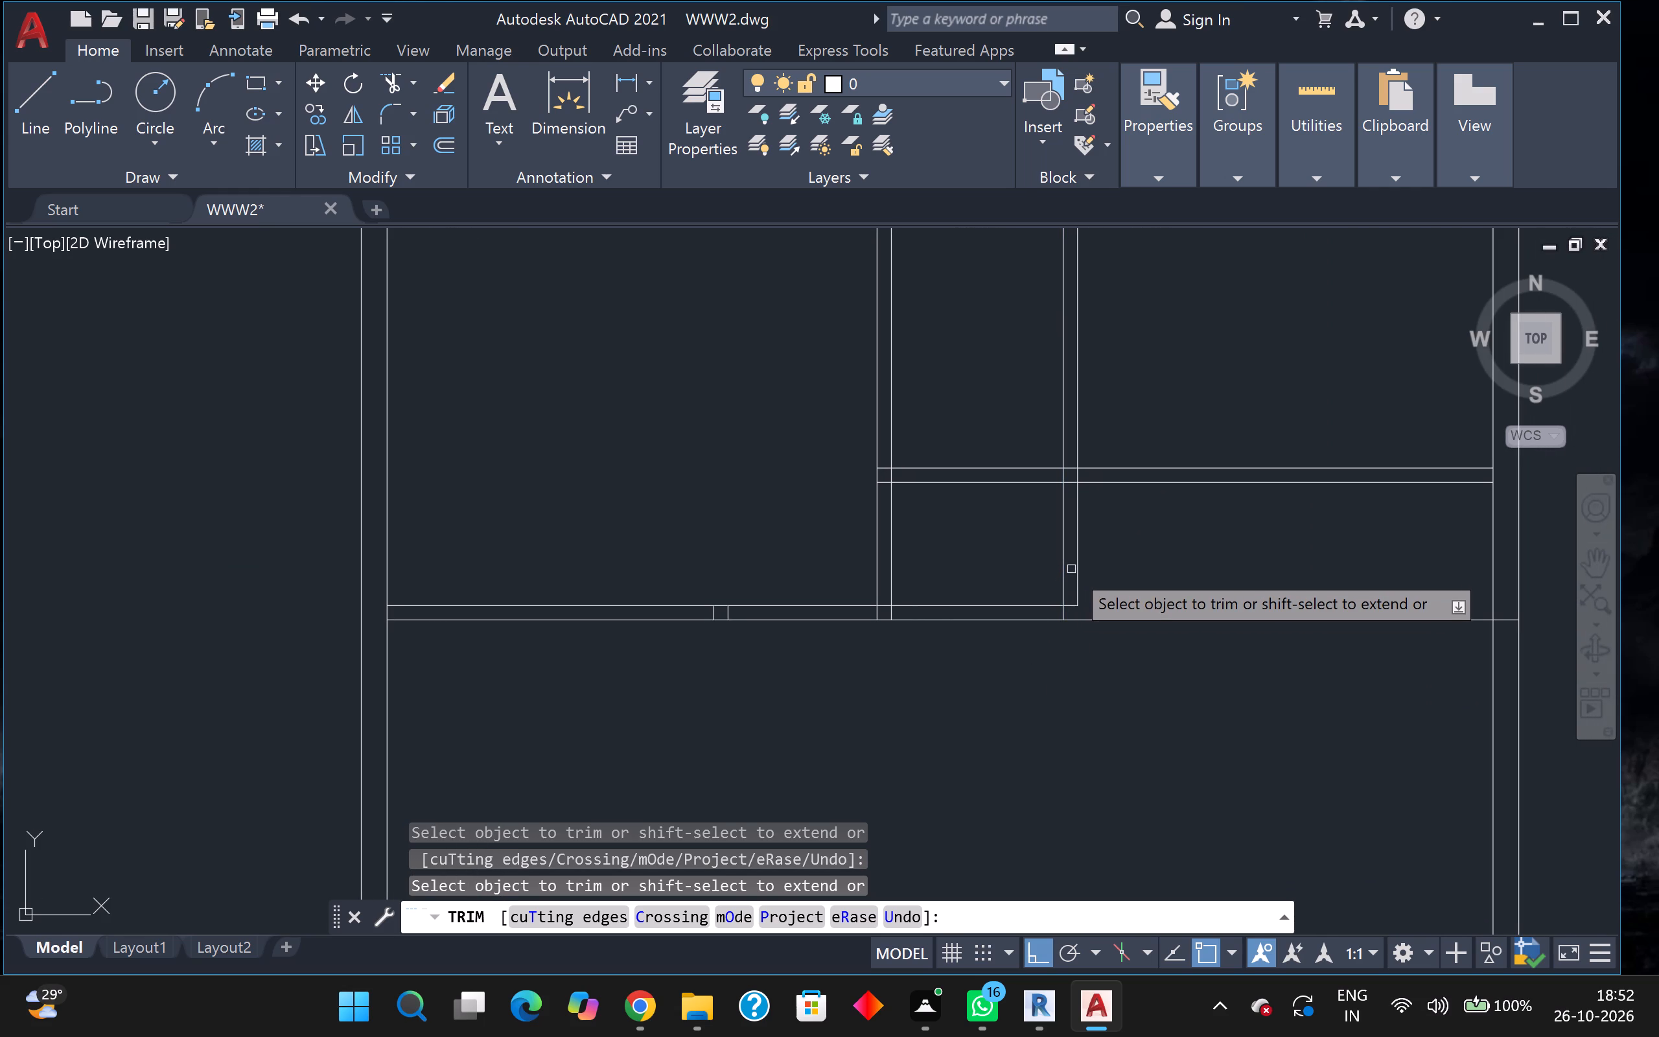
left_click(1080, 569, "shift")
Trim away the lower horizontal partition's bottom line east of the easternmost vertical partition.
left_click(1116, 596)
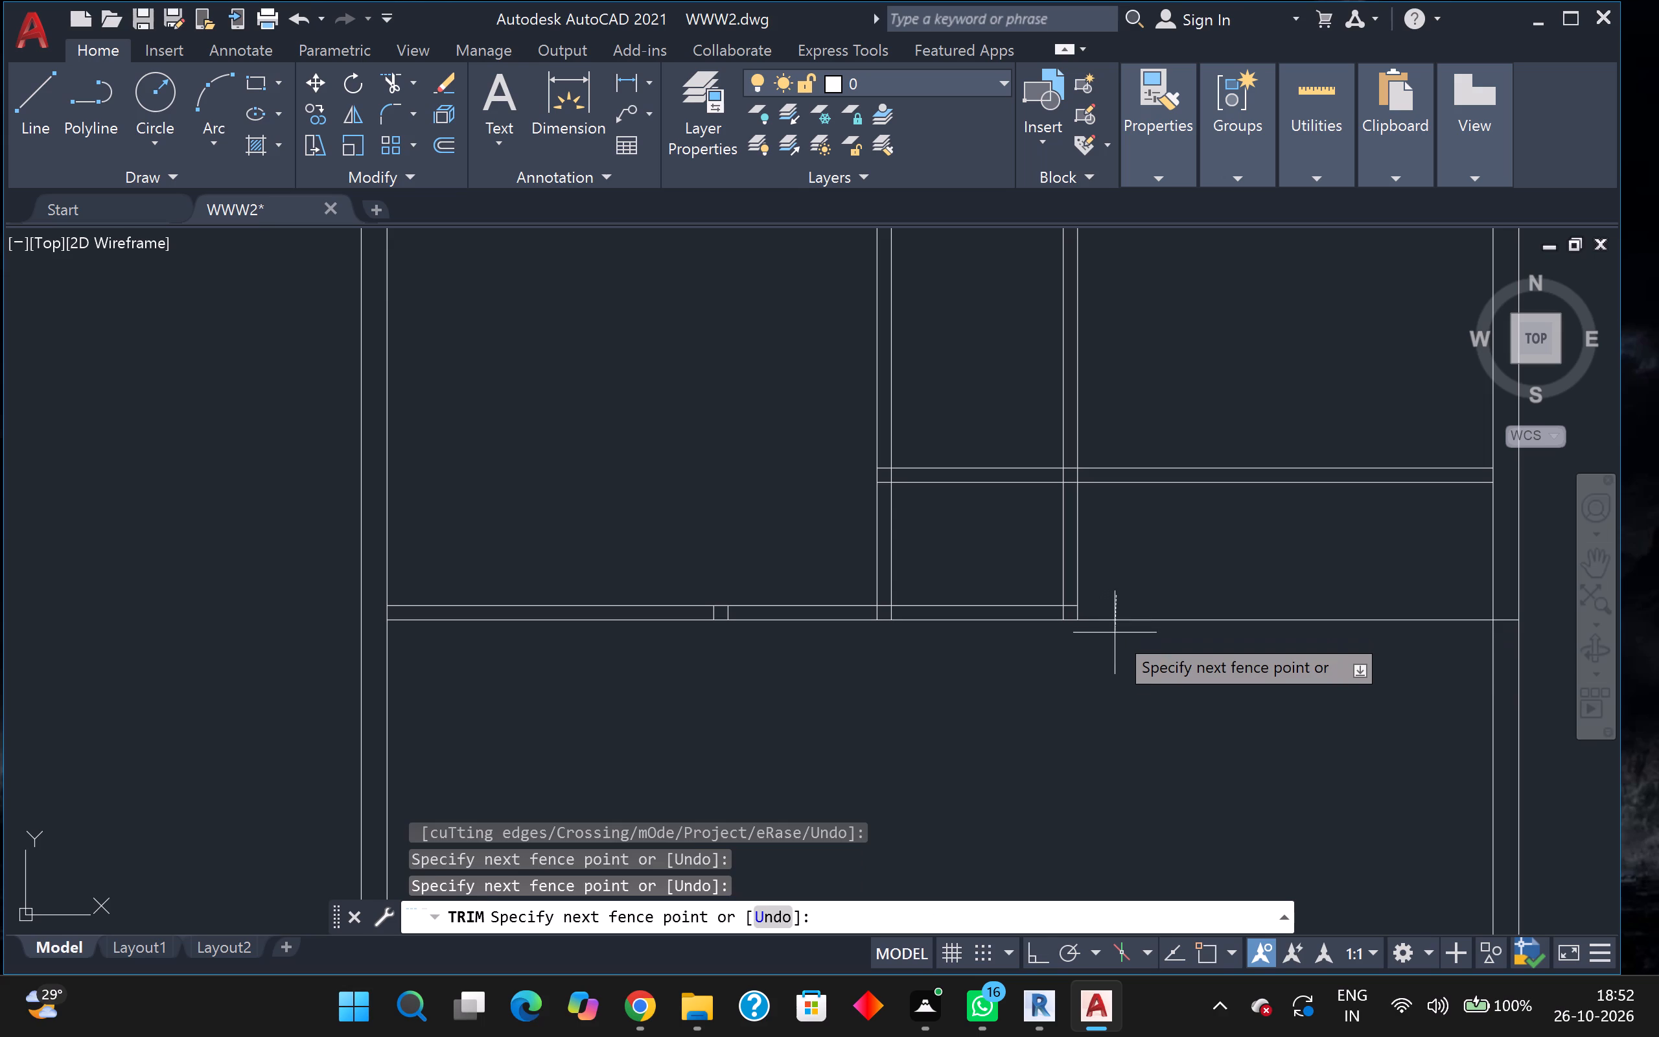
left_click(1115, 642)
Examine the partition junctions and the overall room layout of the new floor plan.
scroll(1113, 644, "down", 2)
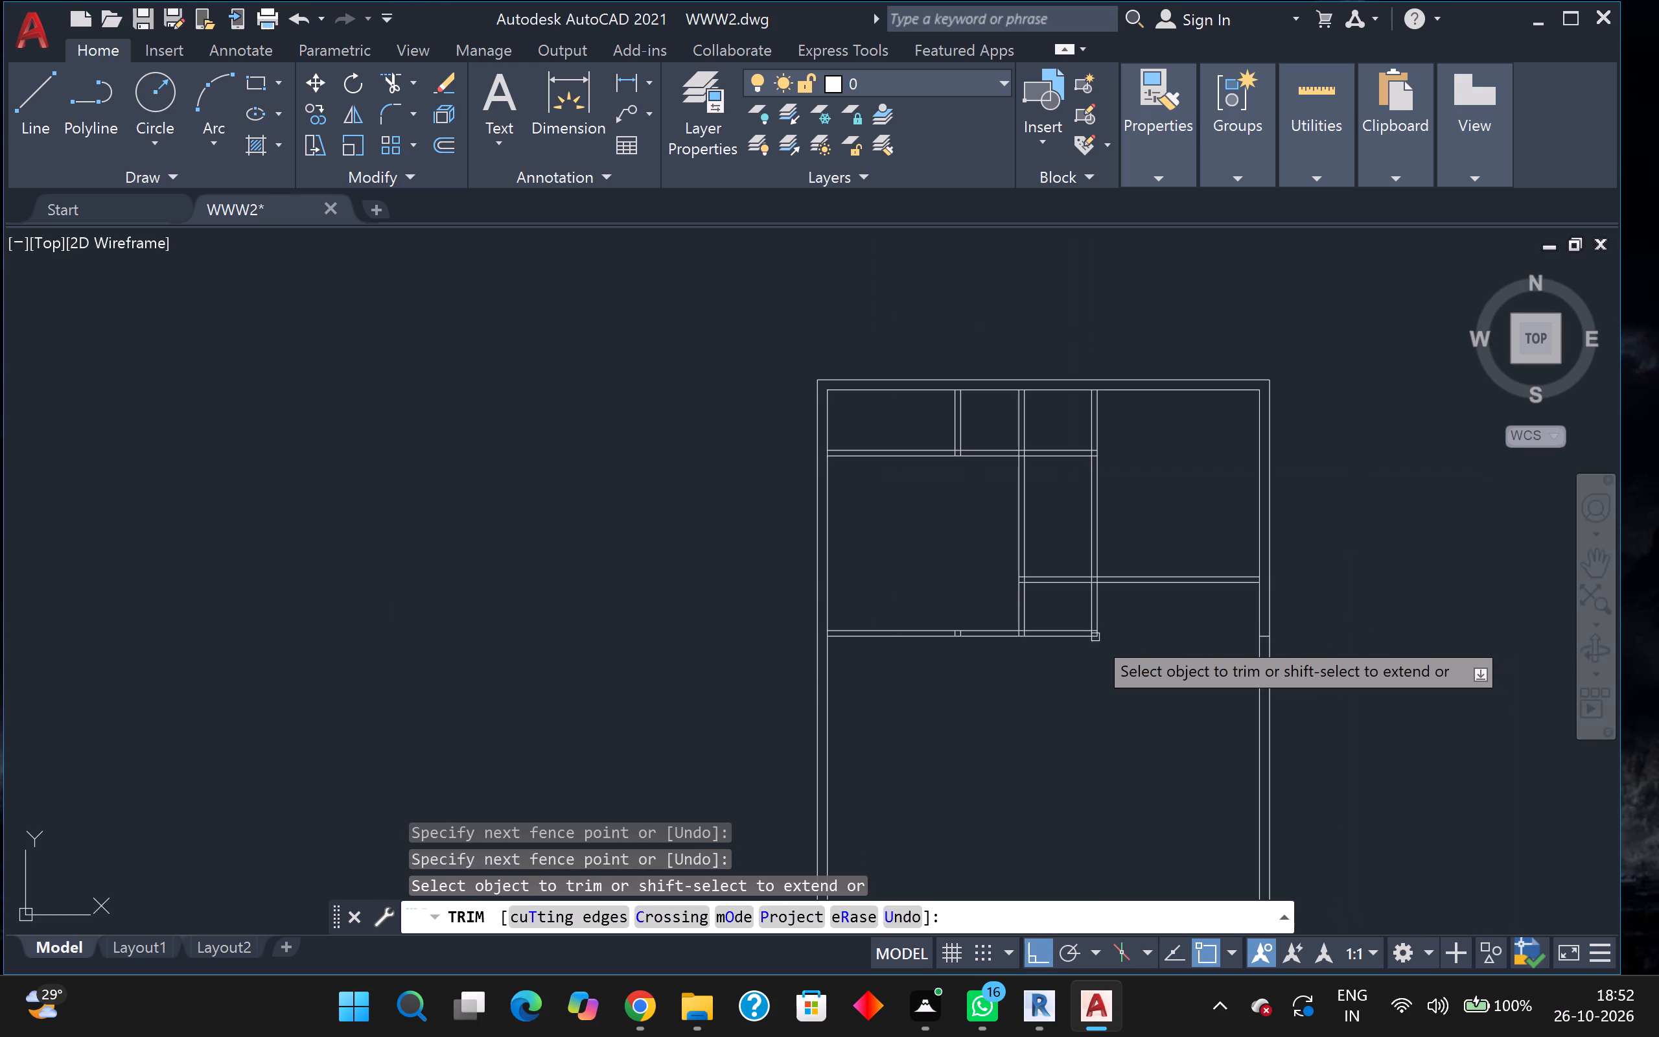
scroll(1077, 627, "up", 2)
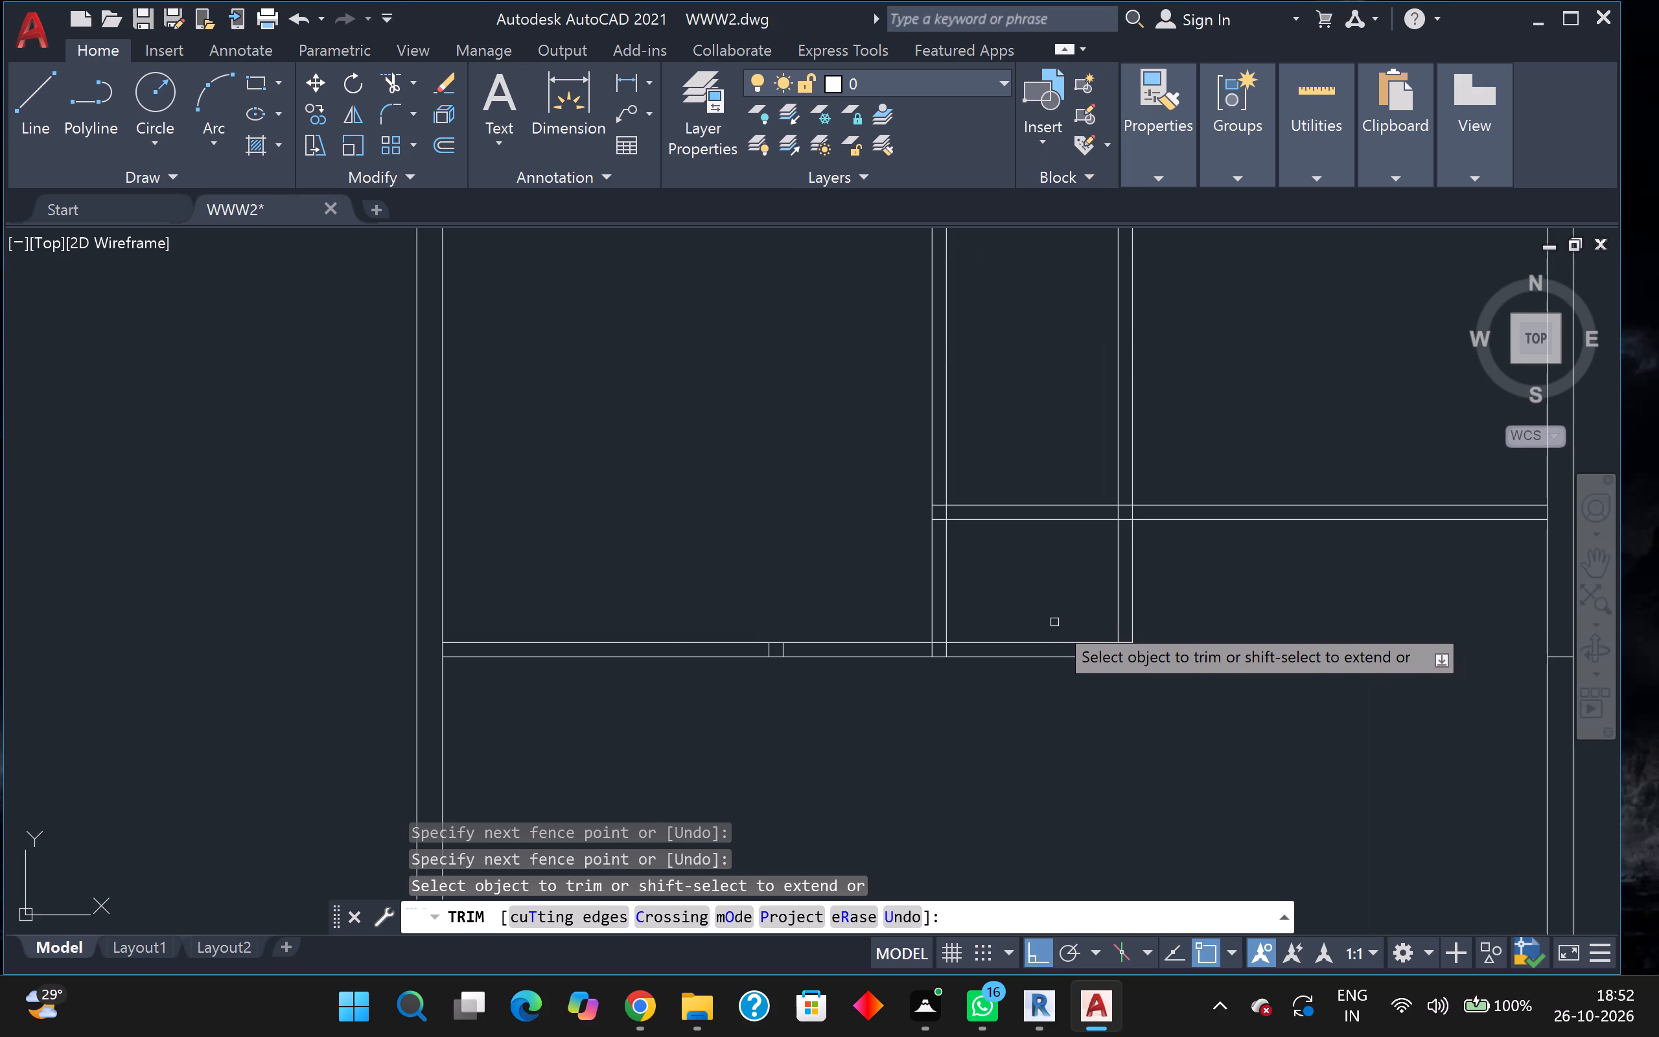
scroll(1044, 621, "down", 1)
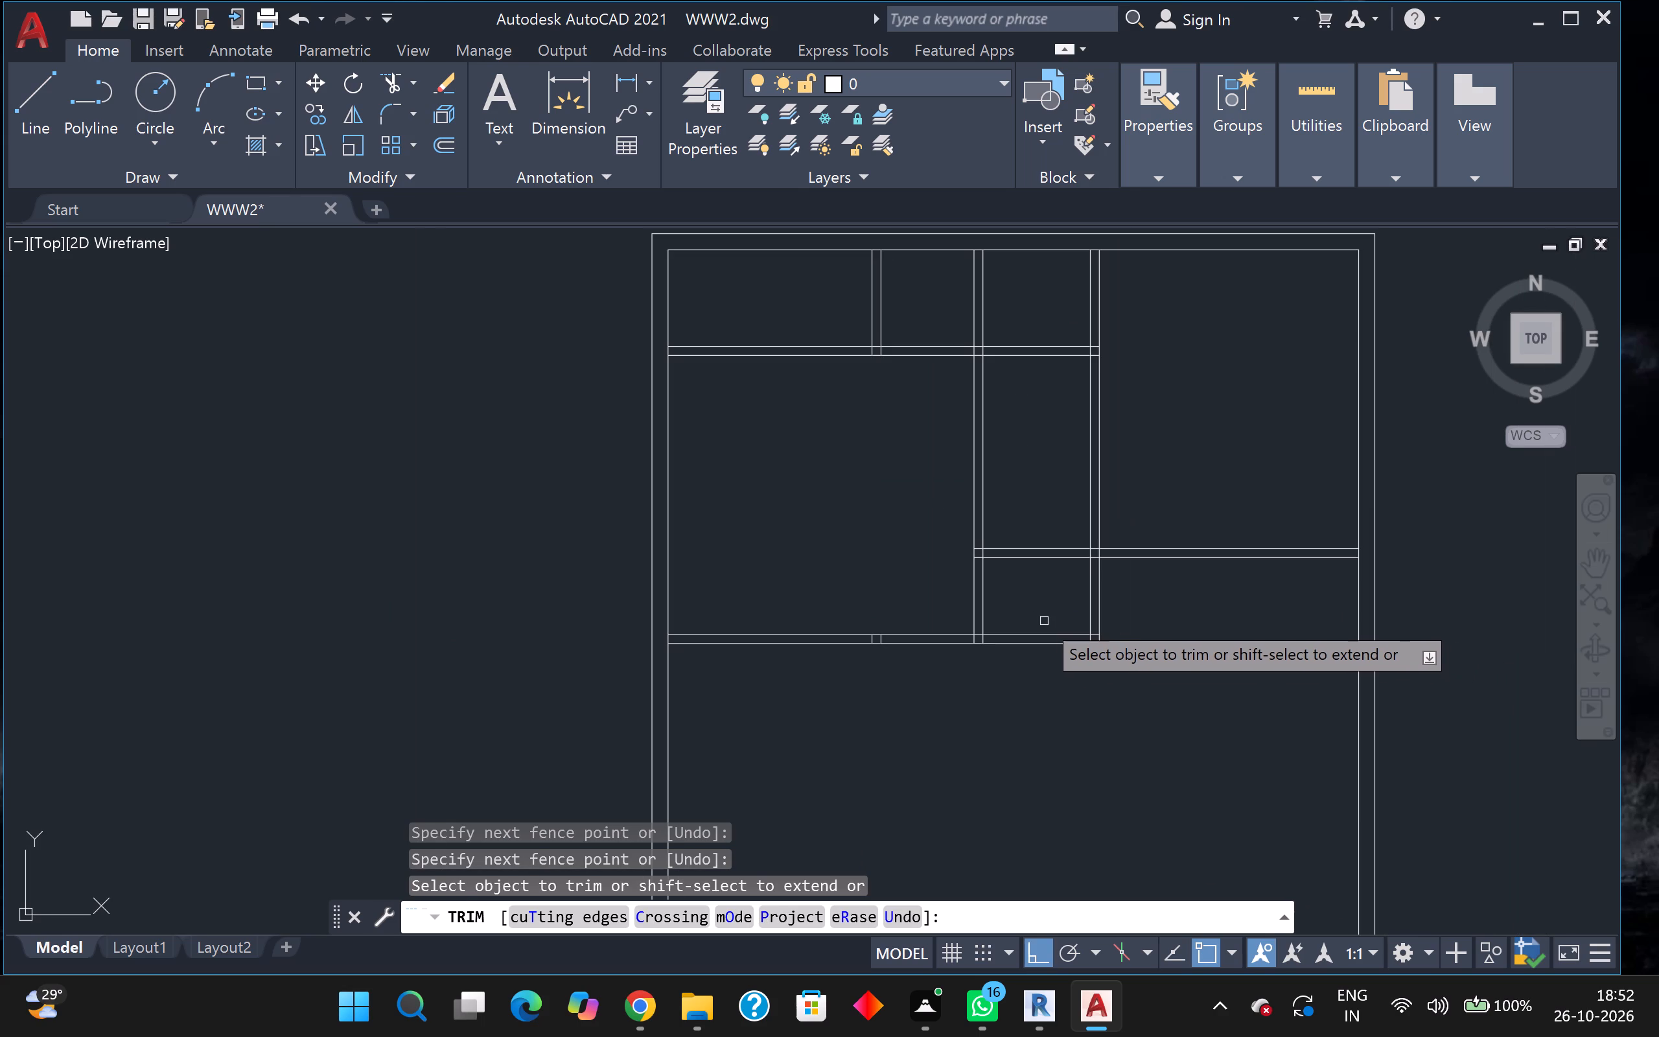
scroll(1038, 617, "up", 2)
scroll(1038, 617, "down", 2)
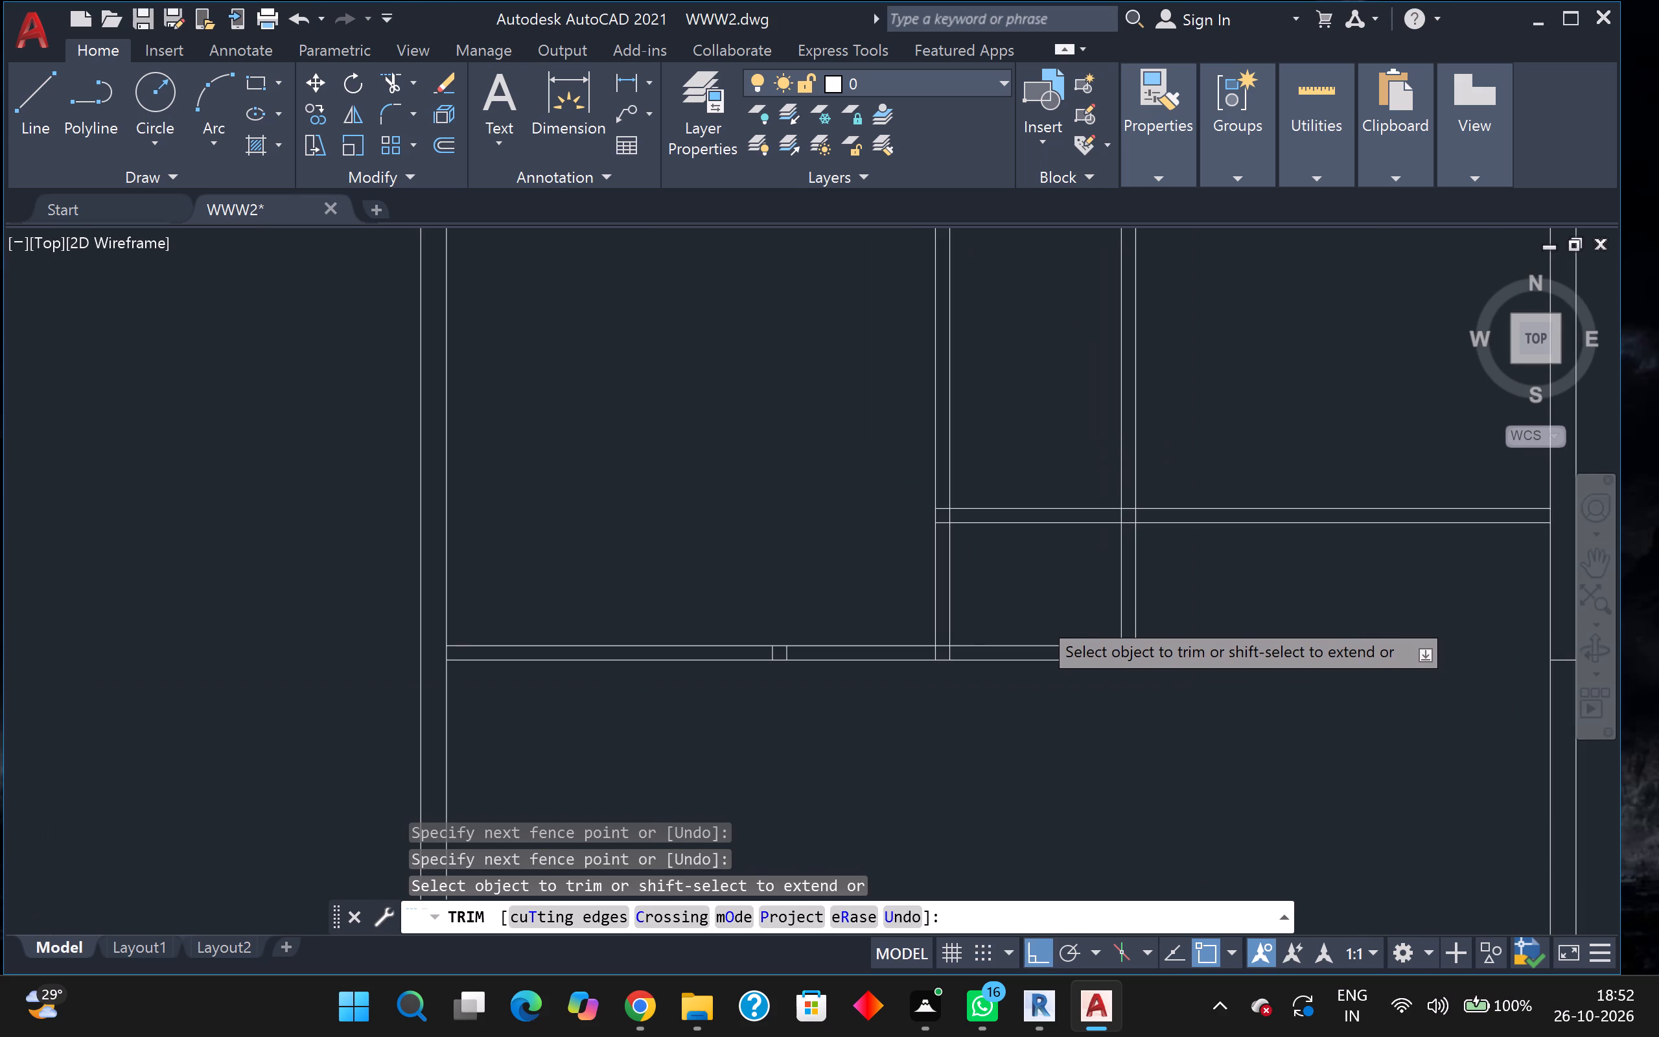
scroll(1038, 617, "down", 1)
scroll(1038, 617, "up", 2)
middle_click_drag(1035, 617, 1089, 676)
scroll(1082, 673, "down", 1)
middle_click_drag(1082, 673, 1080, 721)
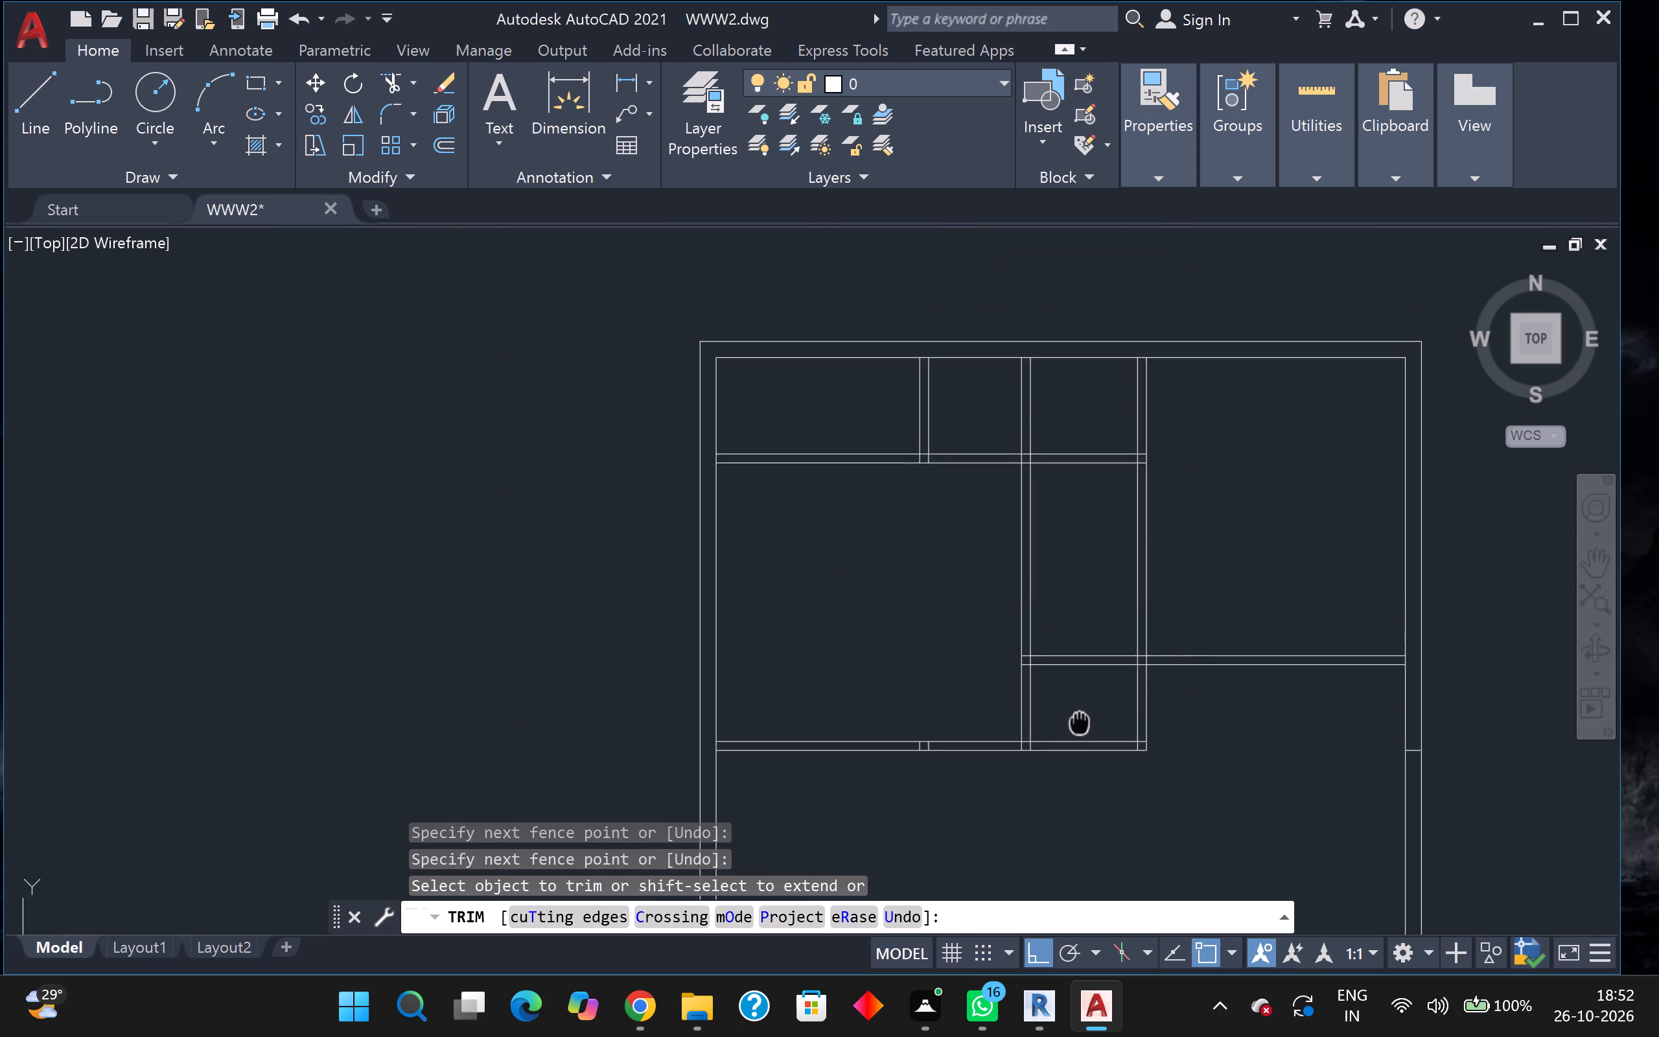
middle_click_drag(1080, 721, 1072, 744)
scroll(1094, 656, "down", 2)
middle_click_drag(1085, 653, 992, 454)
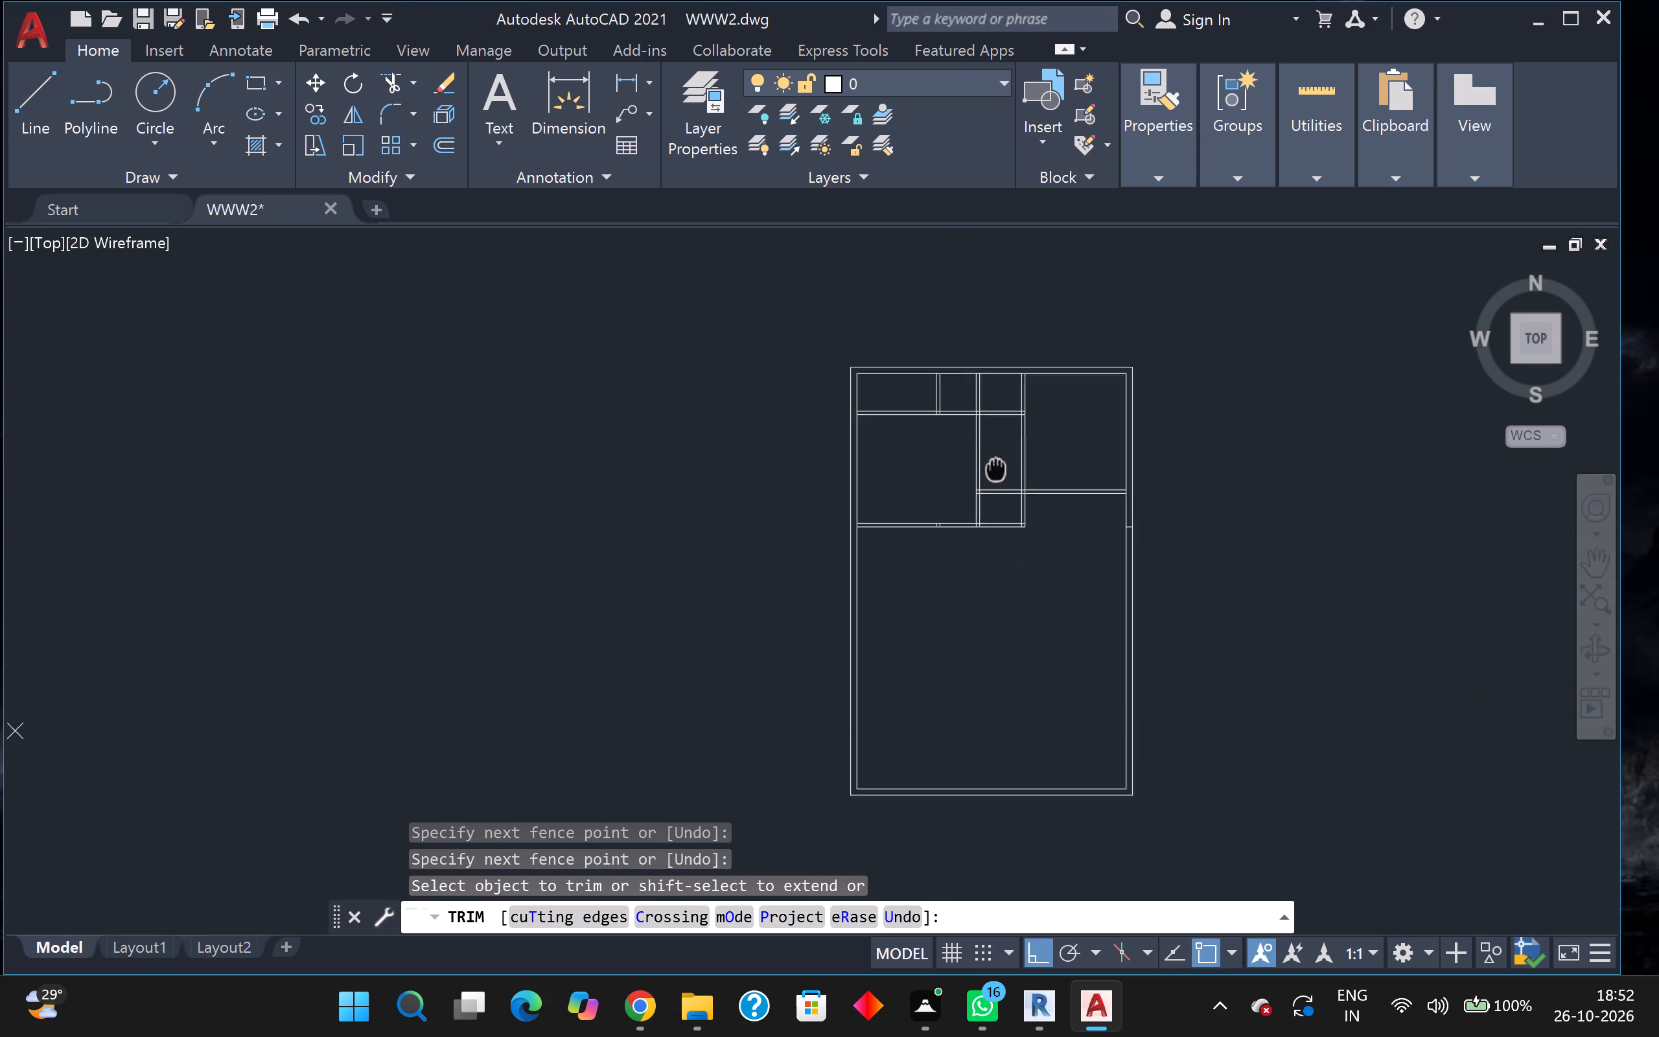
middle_click_drag(992, 454, 978, 430)
scroll(974, 502, "up", 1)
middle_click_drag(974, 502, 912, 652)
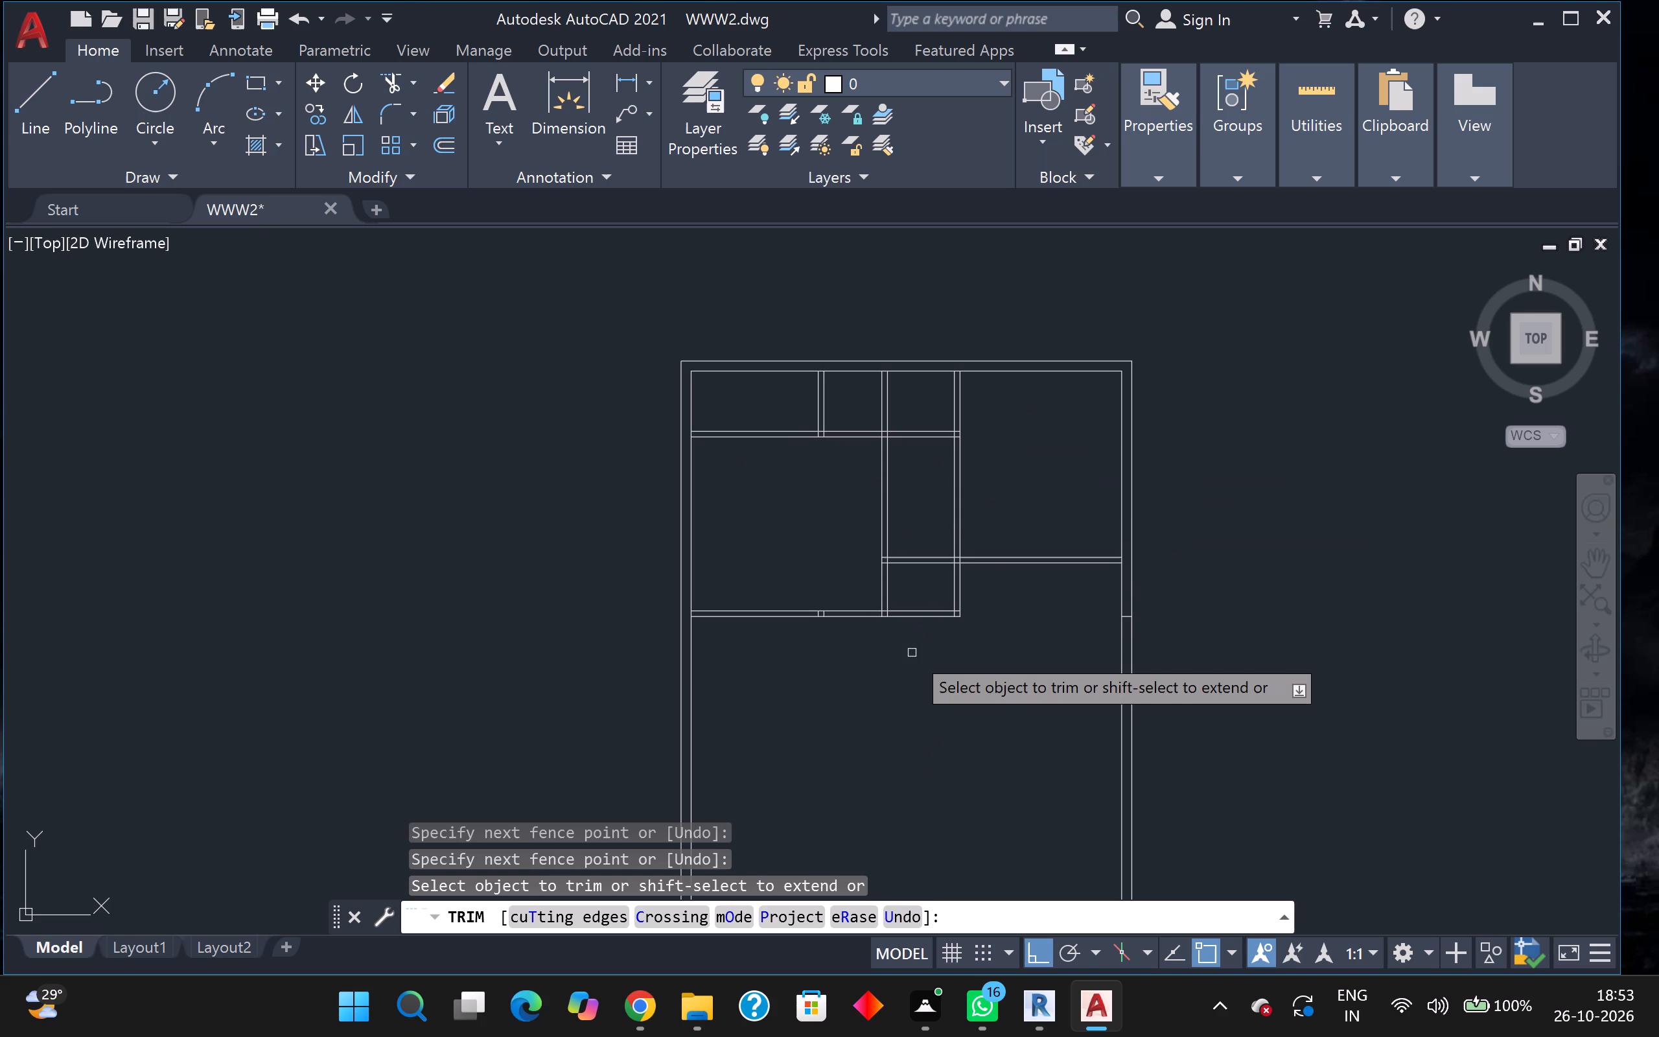
Trim away both lines of the lower horizontal partition between the two long vertical partitions.
scroll(912, 653, "up", 1)
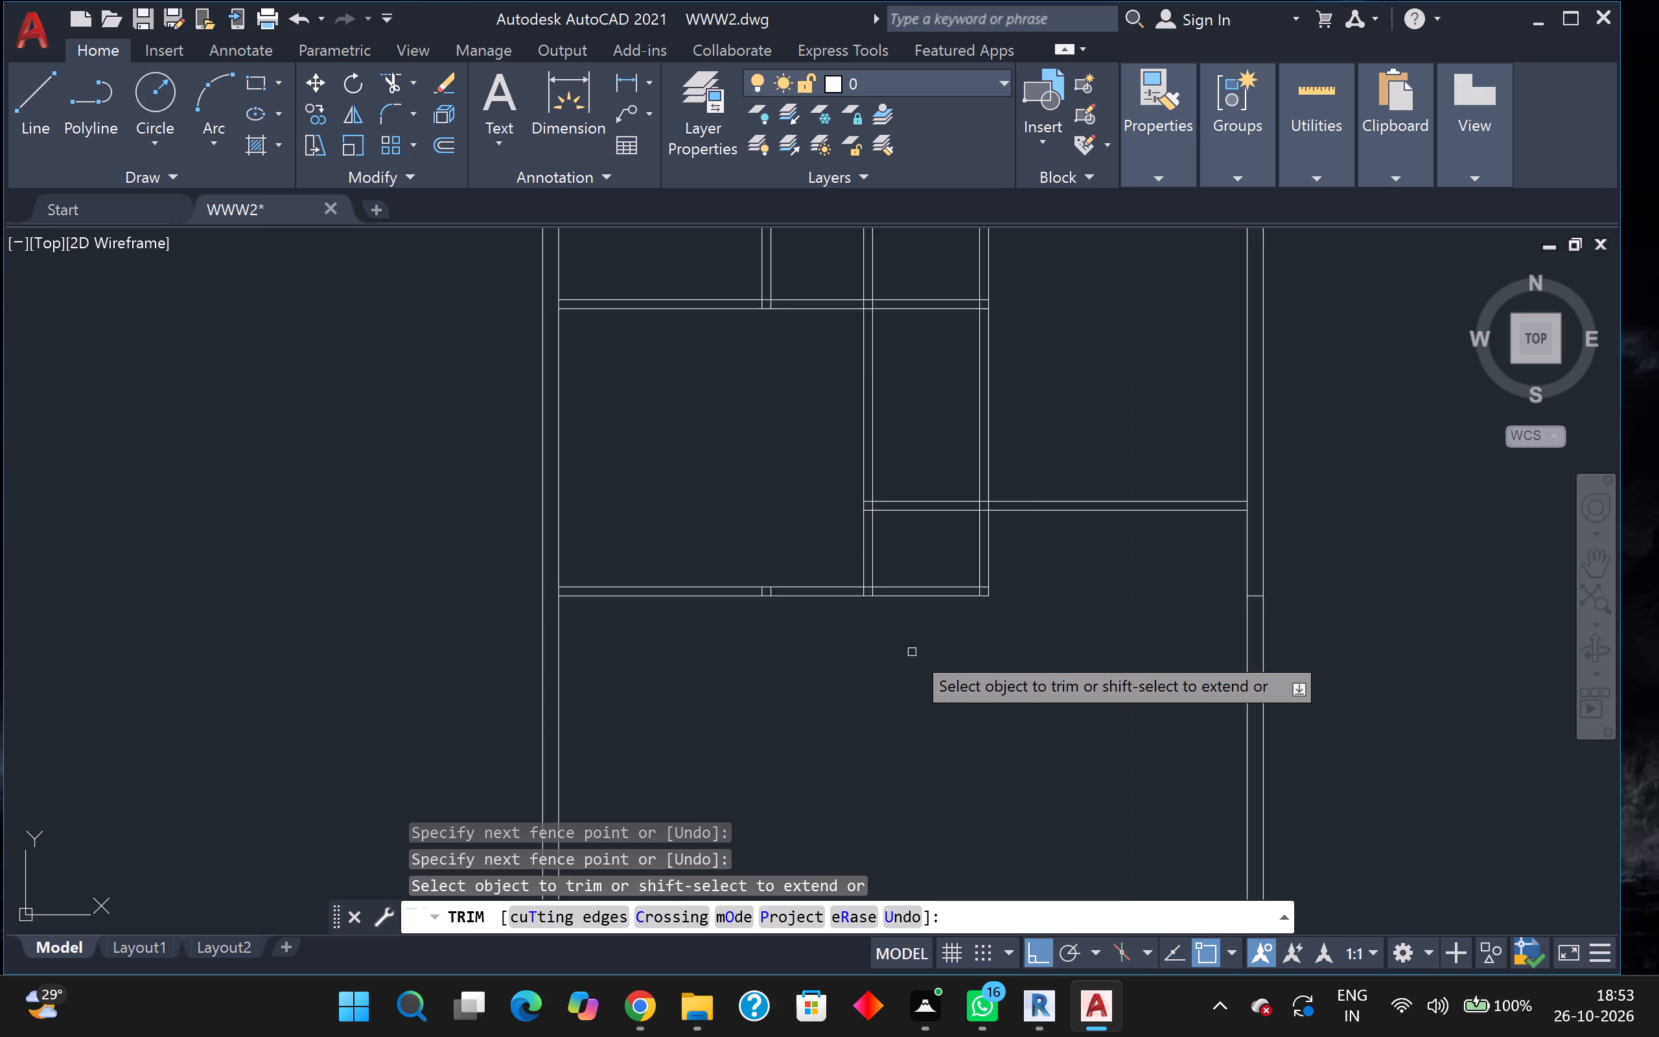
scroll(912, 651, "up", 1)
left_click(918, 631)
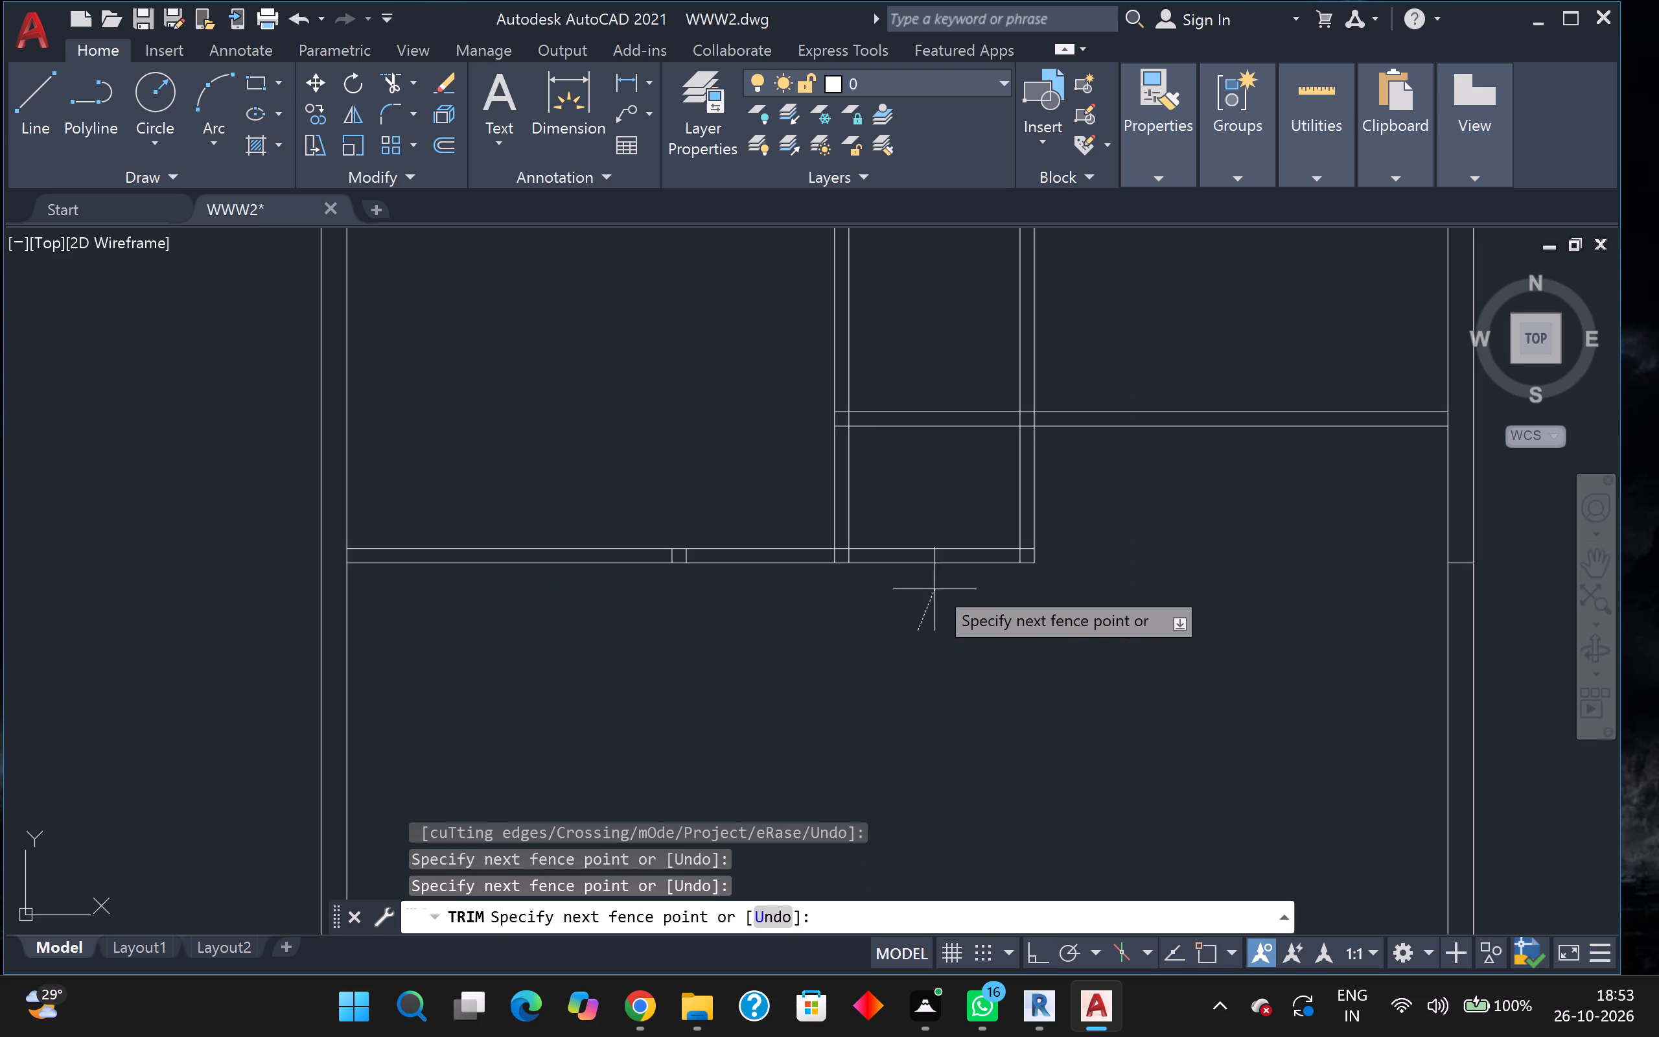
left_click(946, 532)
left_click(949, 523)
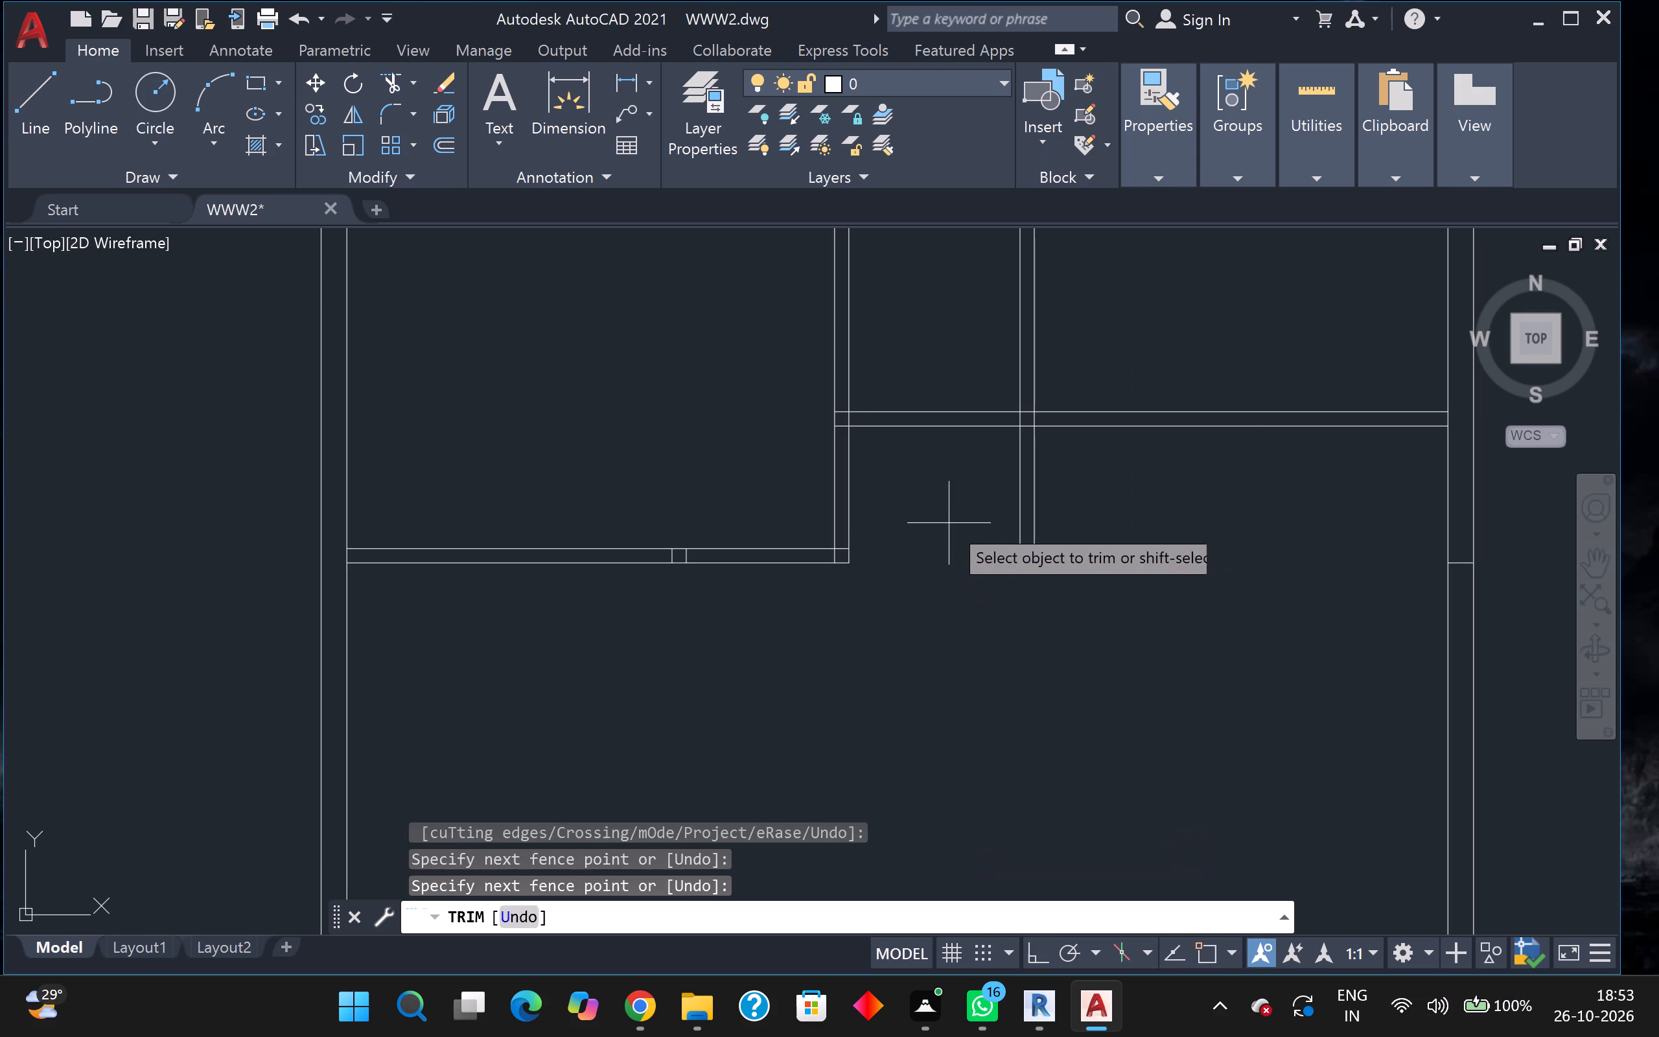
Trim away the easternmost vertical partition's lines south of the middle horizontal partition and remove the leftover corner stubs.
double_click(1074, 516)
left_click_drag(1017, 579, 1019, 587)
left_click_drag(1021, 580, 1028, 572)
left_click(1040, 544)
left_click_drag(1040, 549, 1037, 556)
triple_click(1036, 558)
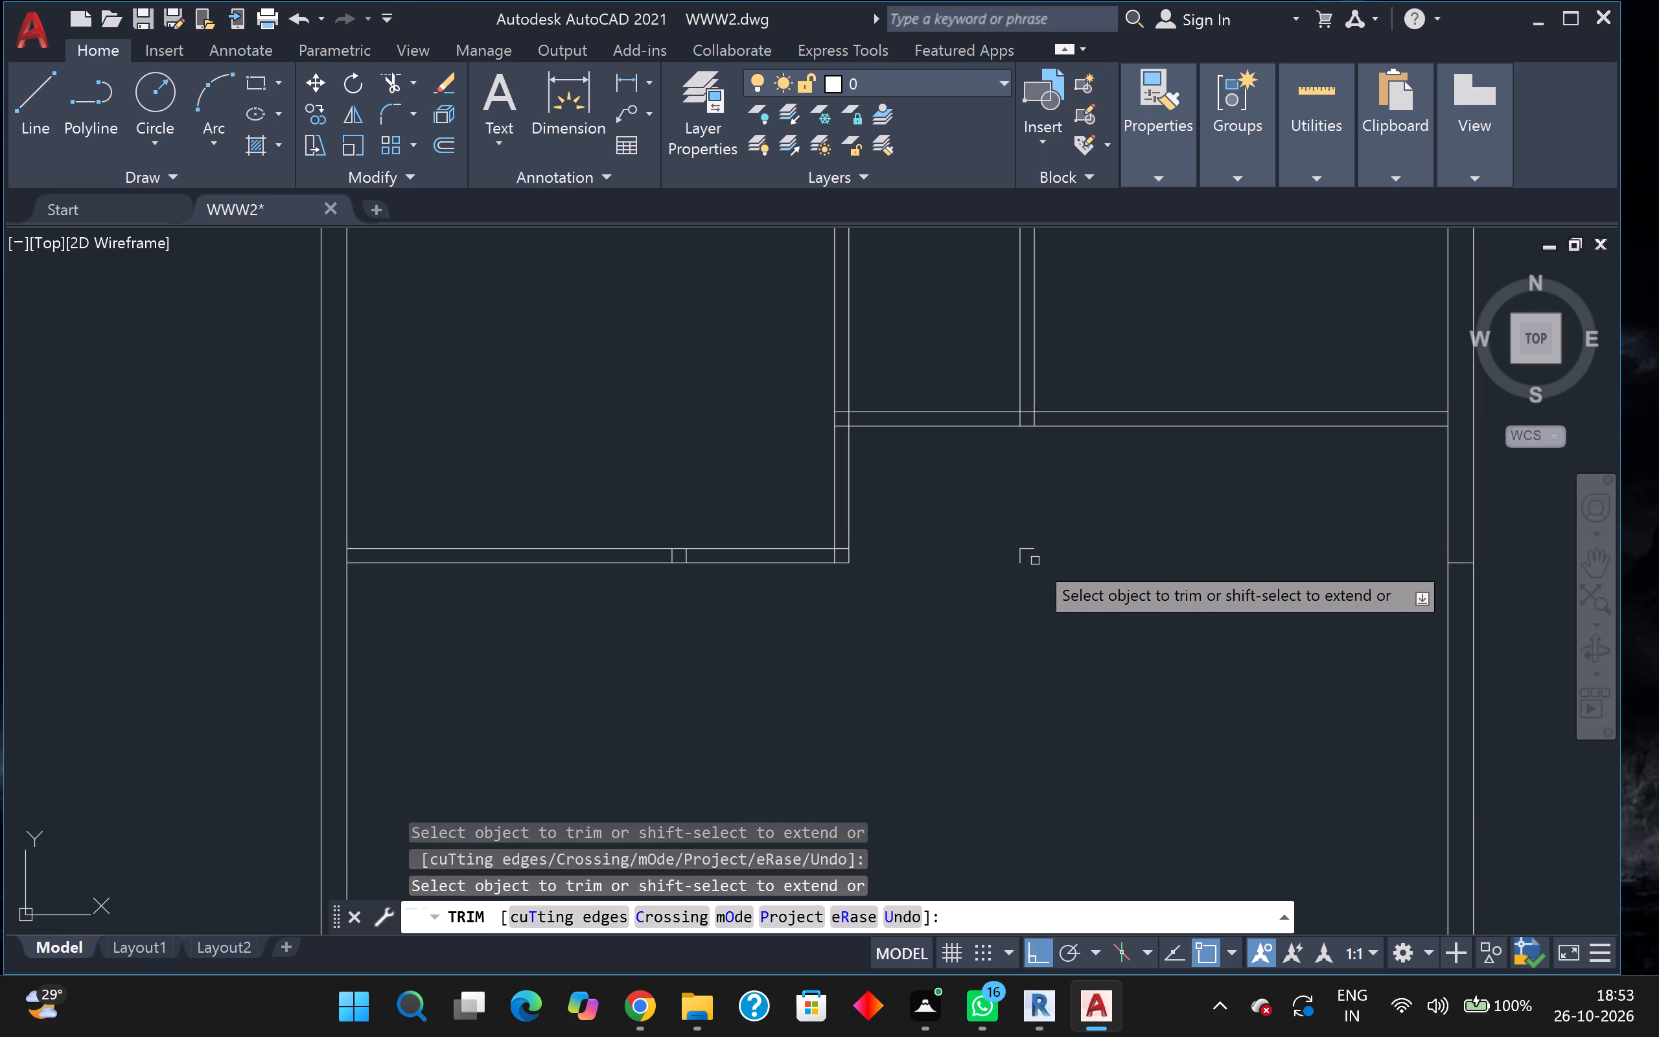
left_click(1034, 559)
left_click(1031, 555)
triple_click(1023, 546)
left_click(1023, 539)
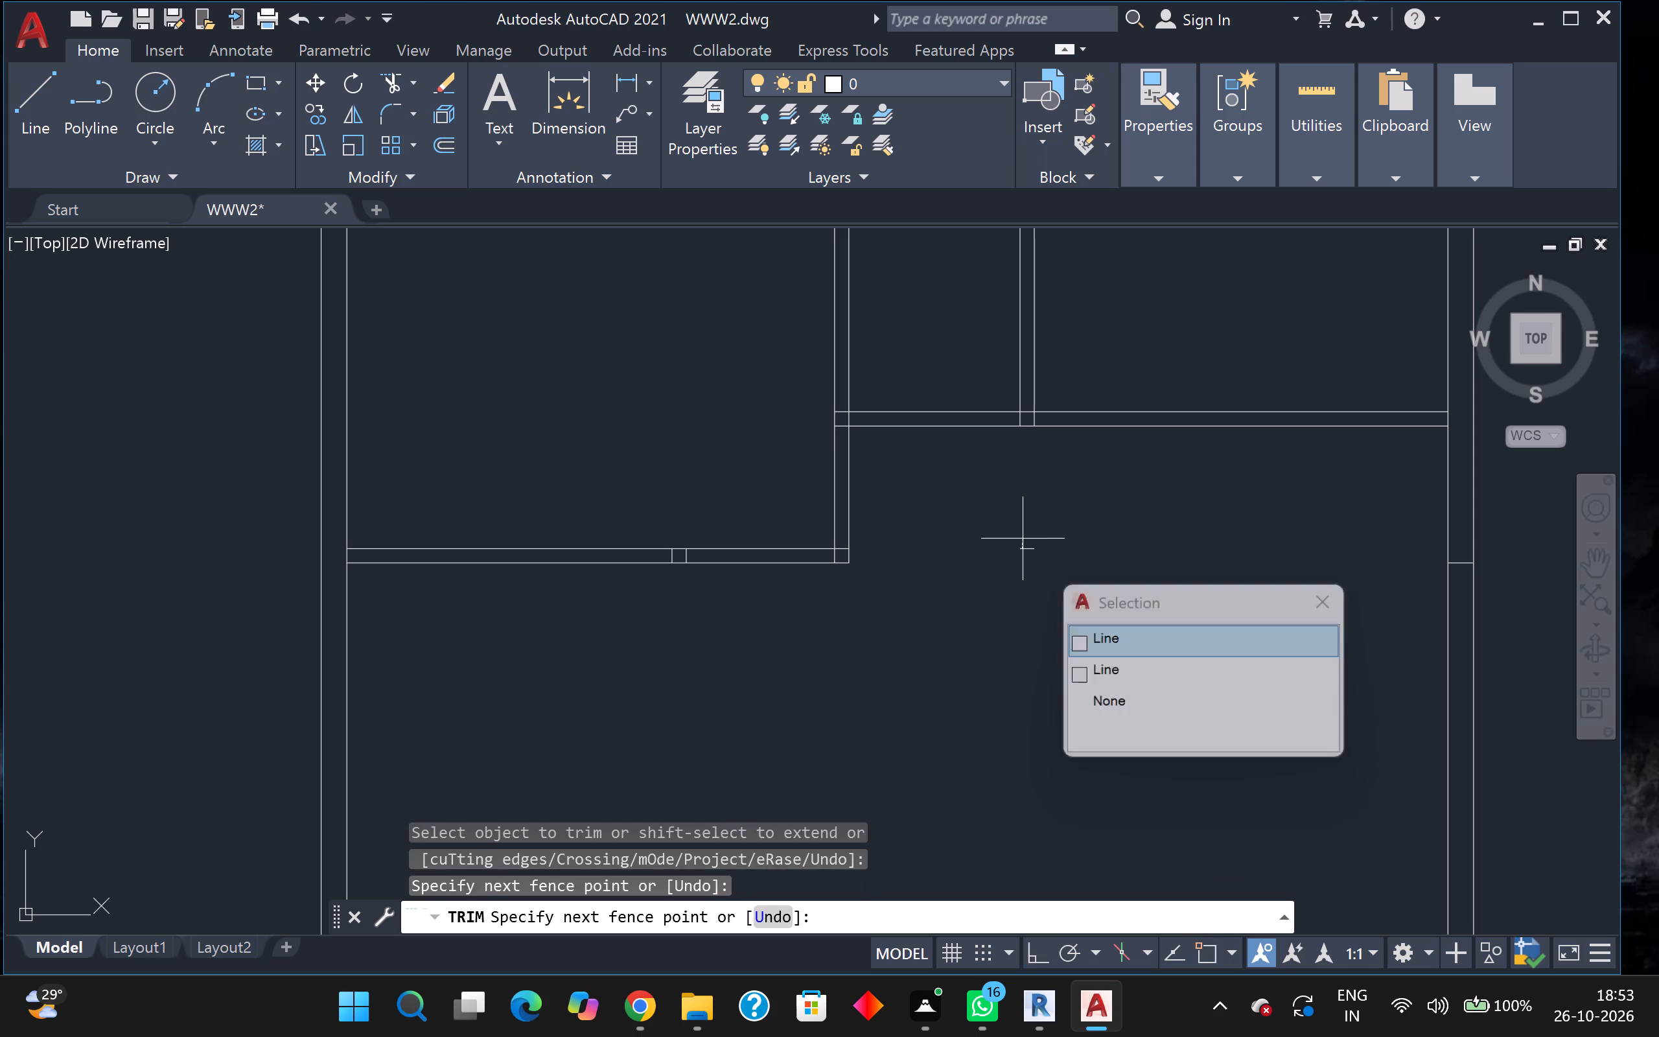
left_click_drag(1023, 539, 1026, 545)
scroll(1026, 548, "down", 1)
middle_click_drag(1026, 548, 946, 423)
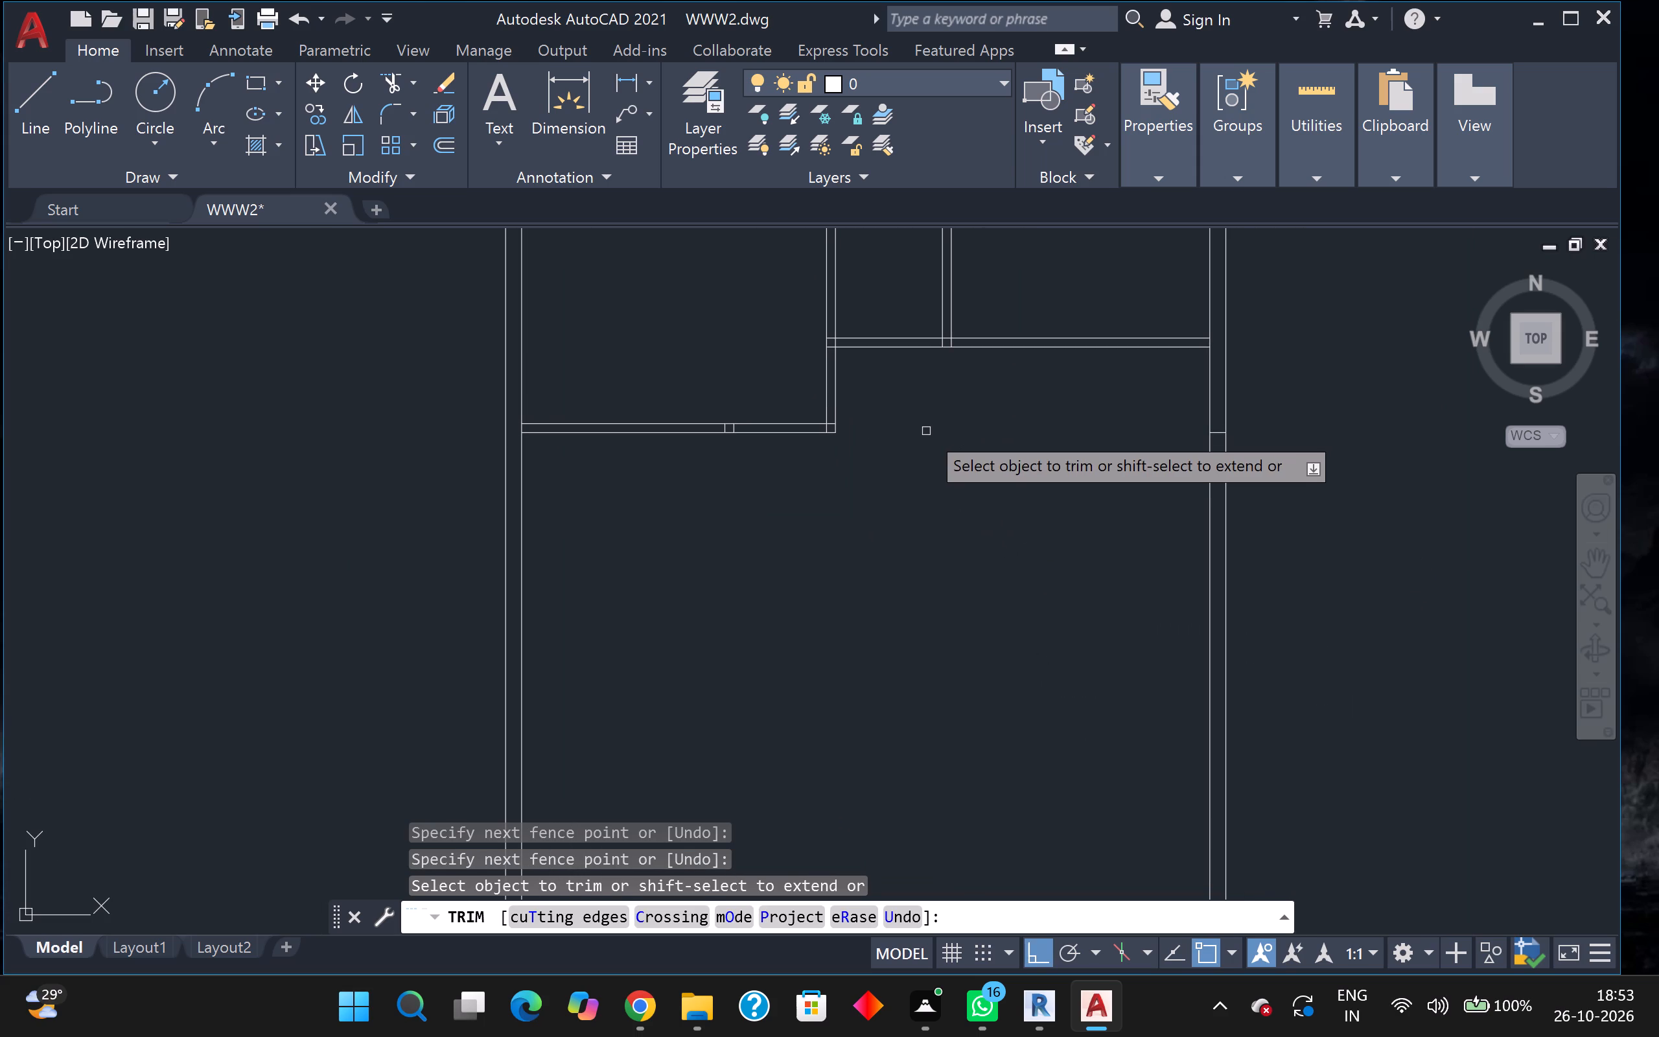
Offset the bottom line of the middle horizontal partition 15' to the south.
key("Escape")
key("o")
key("Return")
key("Return")
scroll(926, 430, "down", 2)
middle_click_drag(926, 439, 912, 439)
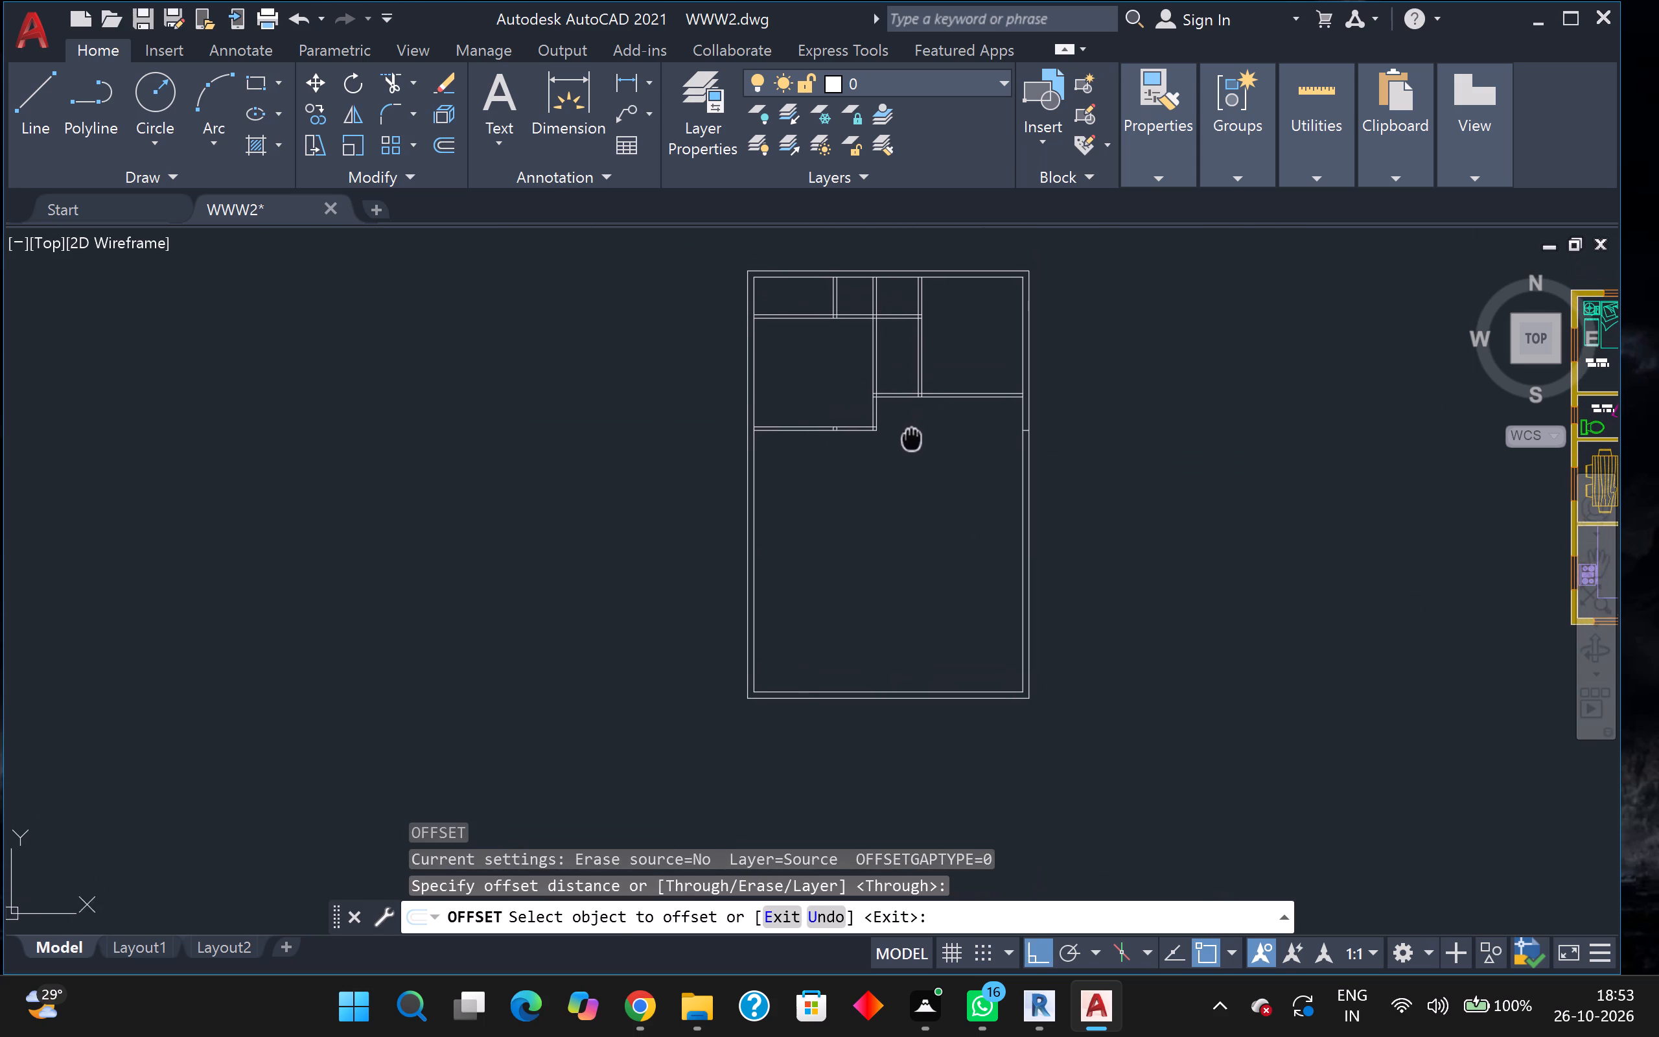
middle_click_drag(912, 439, 912, 440)
scroll(994, 387, "up", 3)
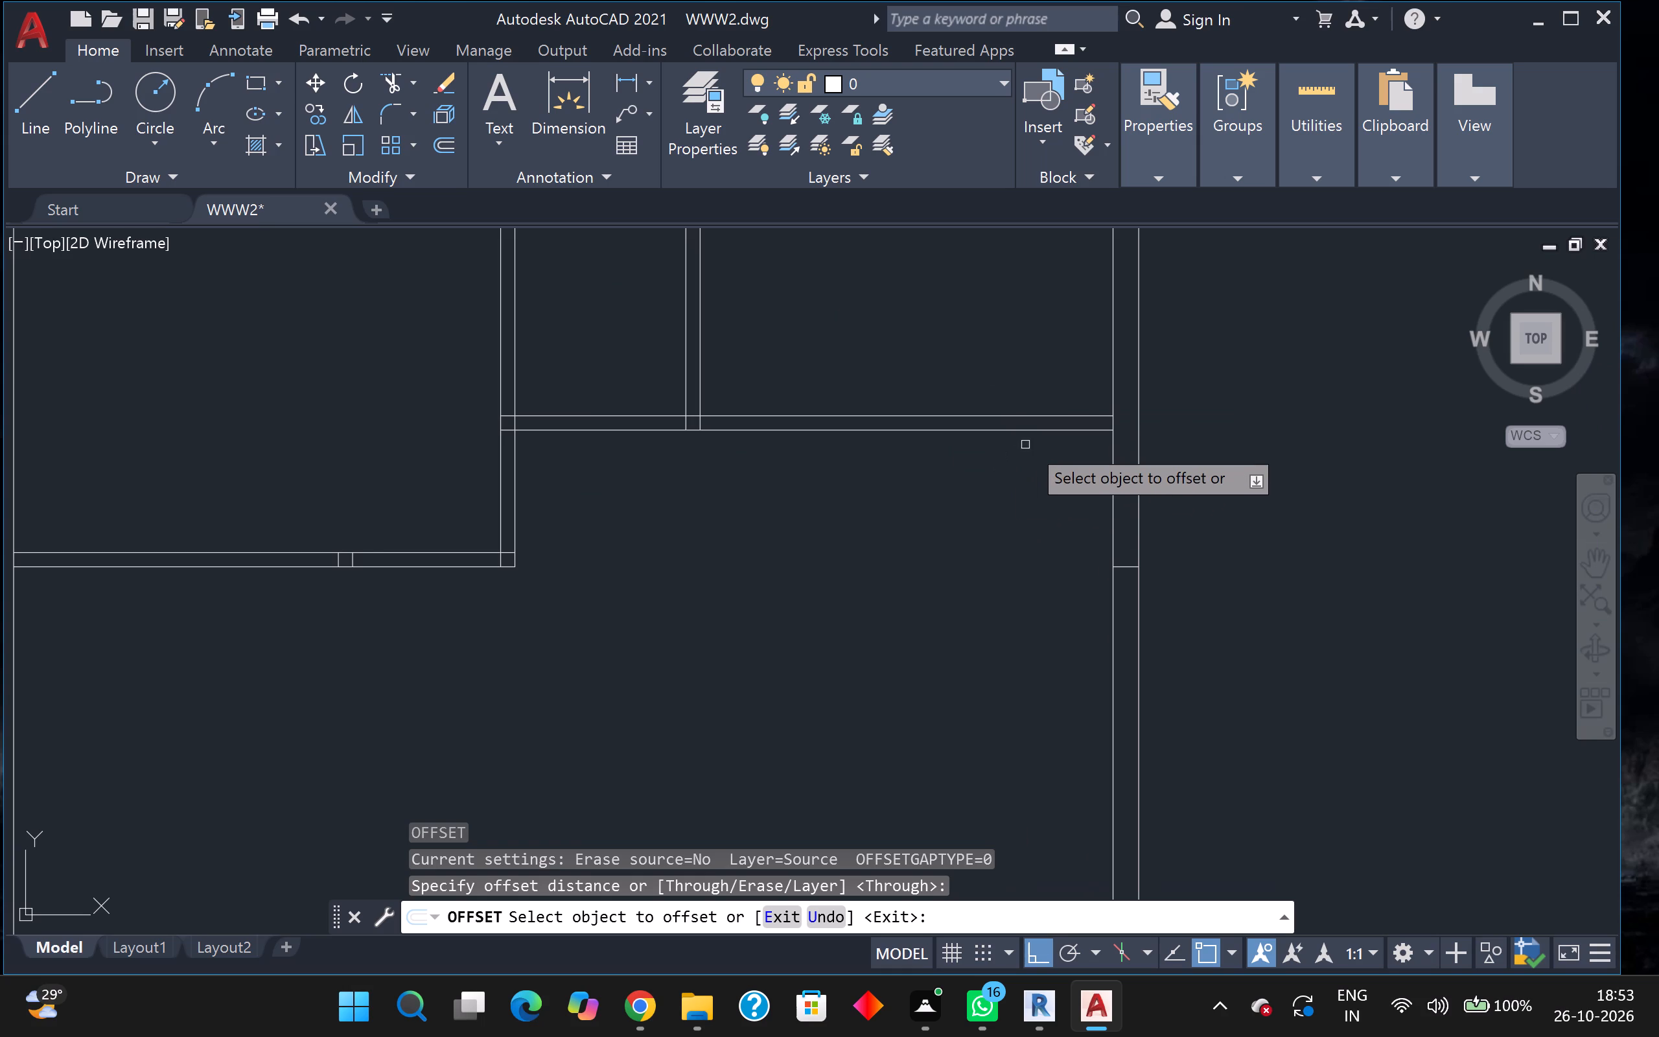
left_click(1030, 427)
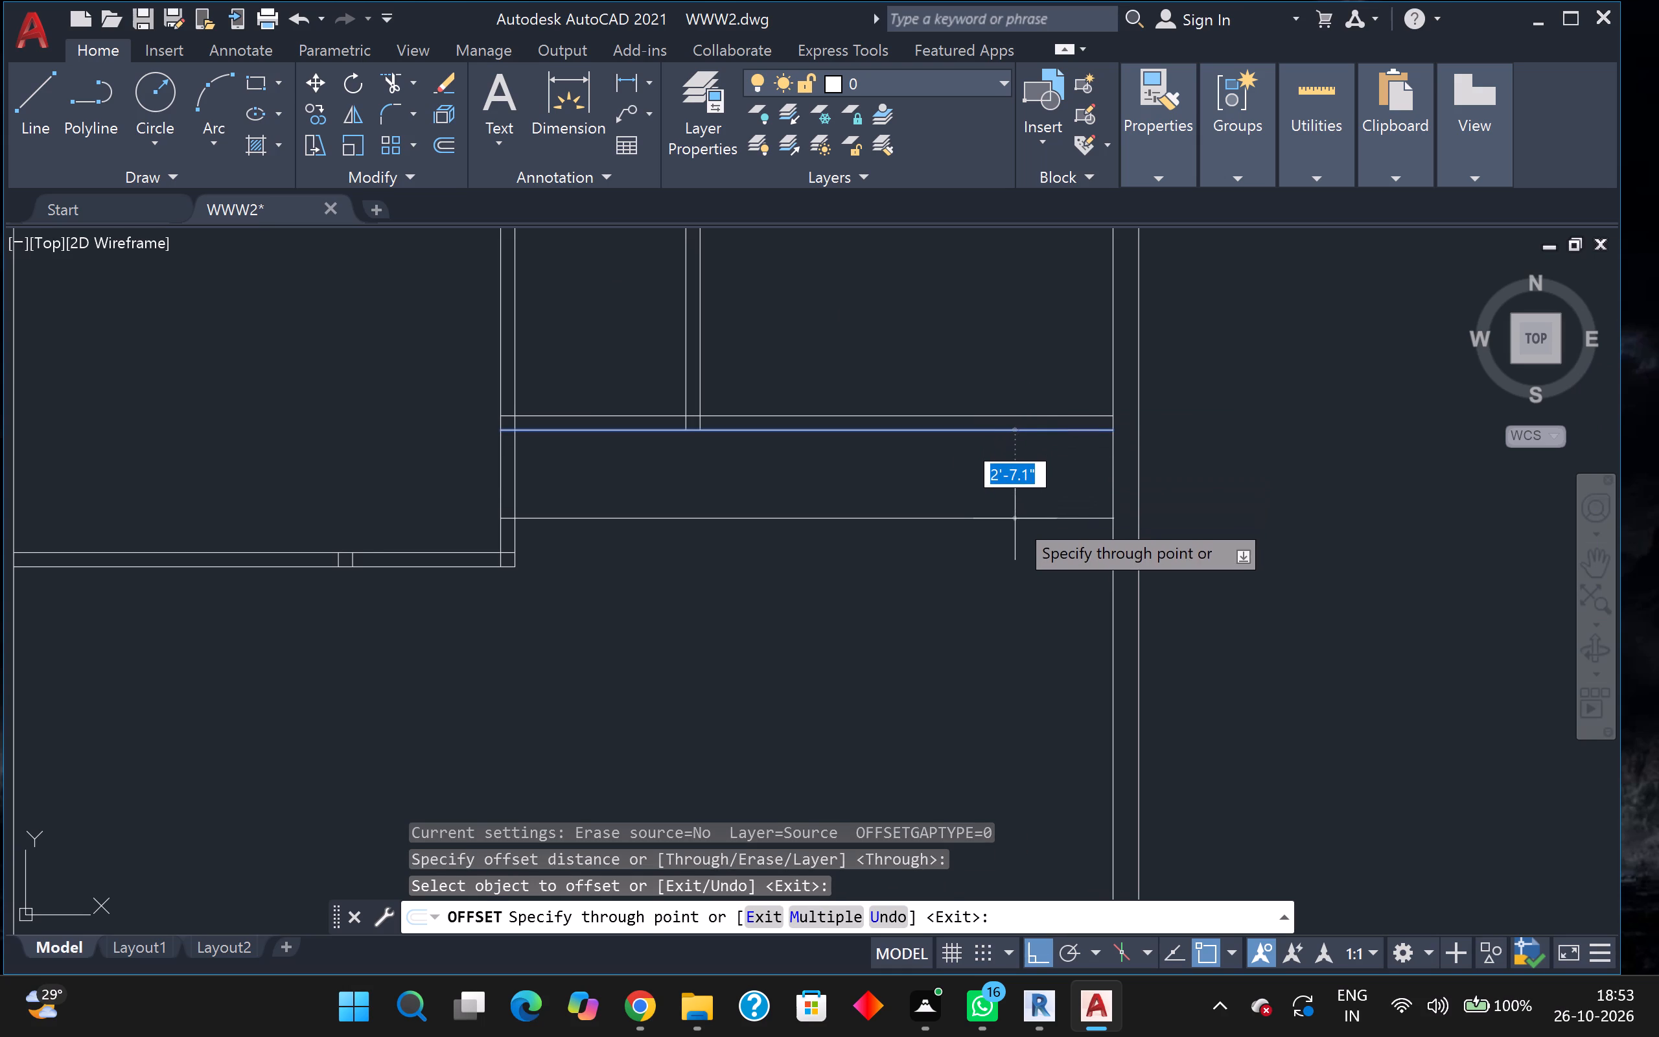
middle_click_drag(1017, 519, 1023, 414)
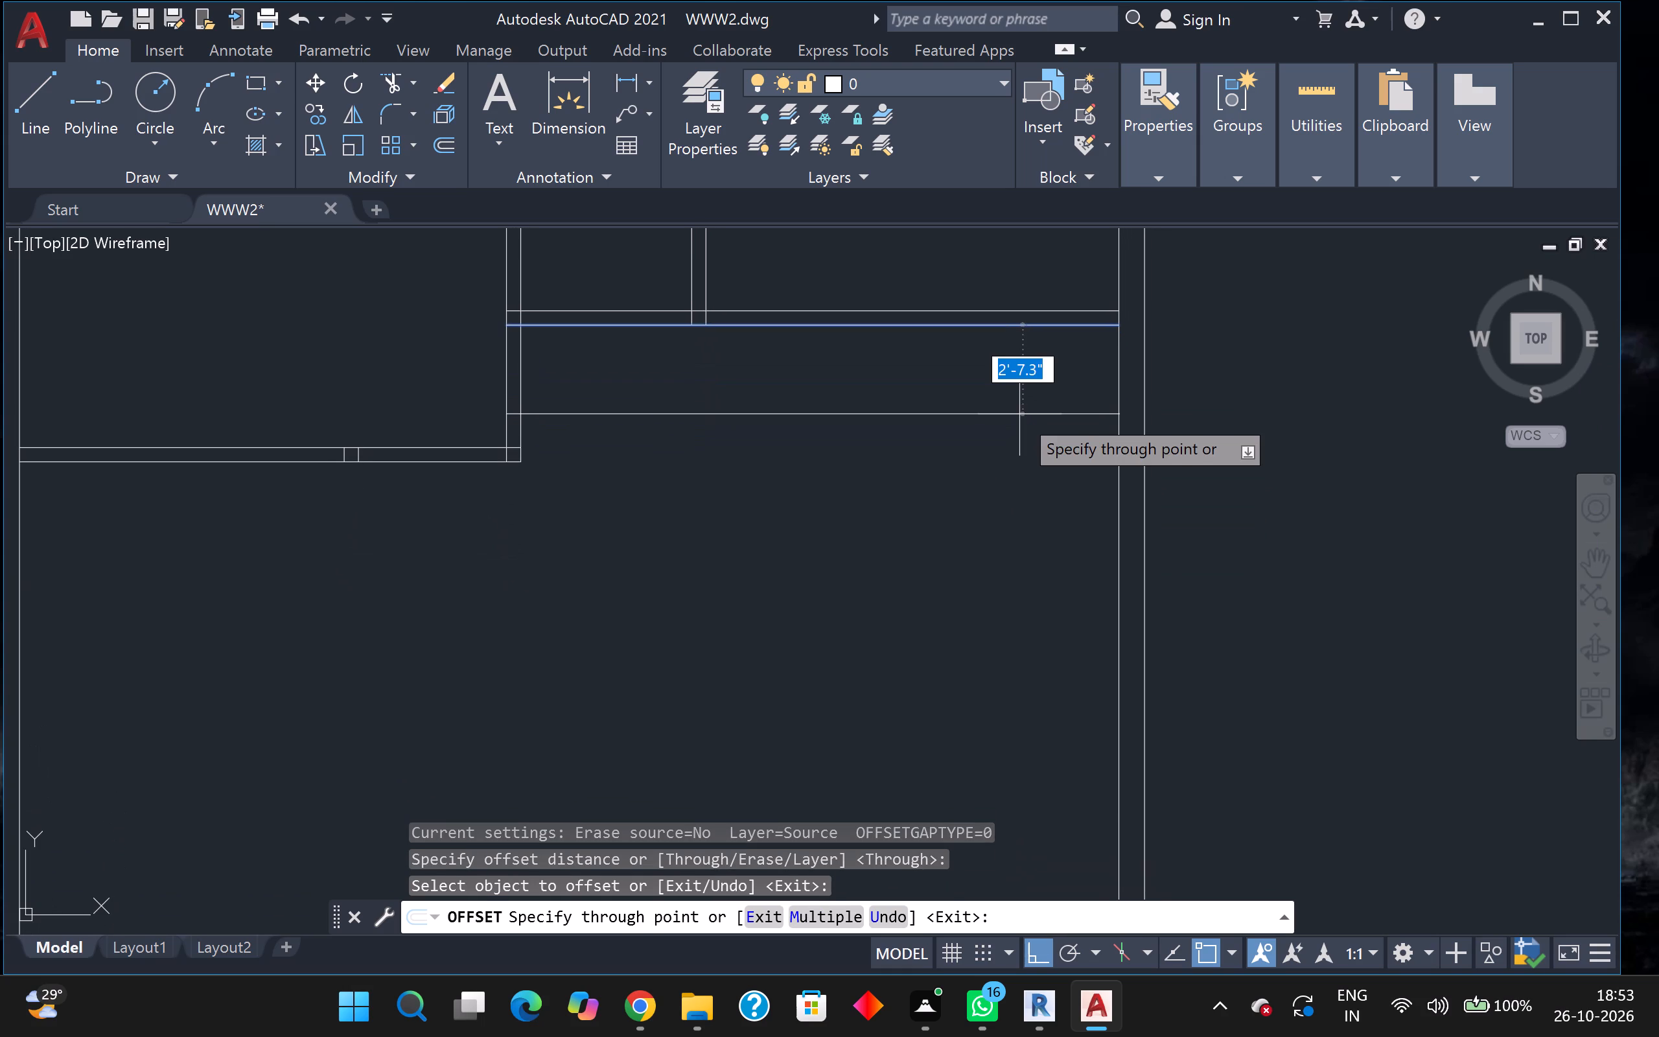
scroll(1019, 417, "down", 2)
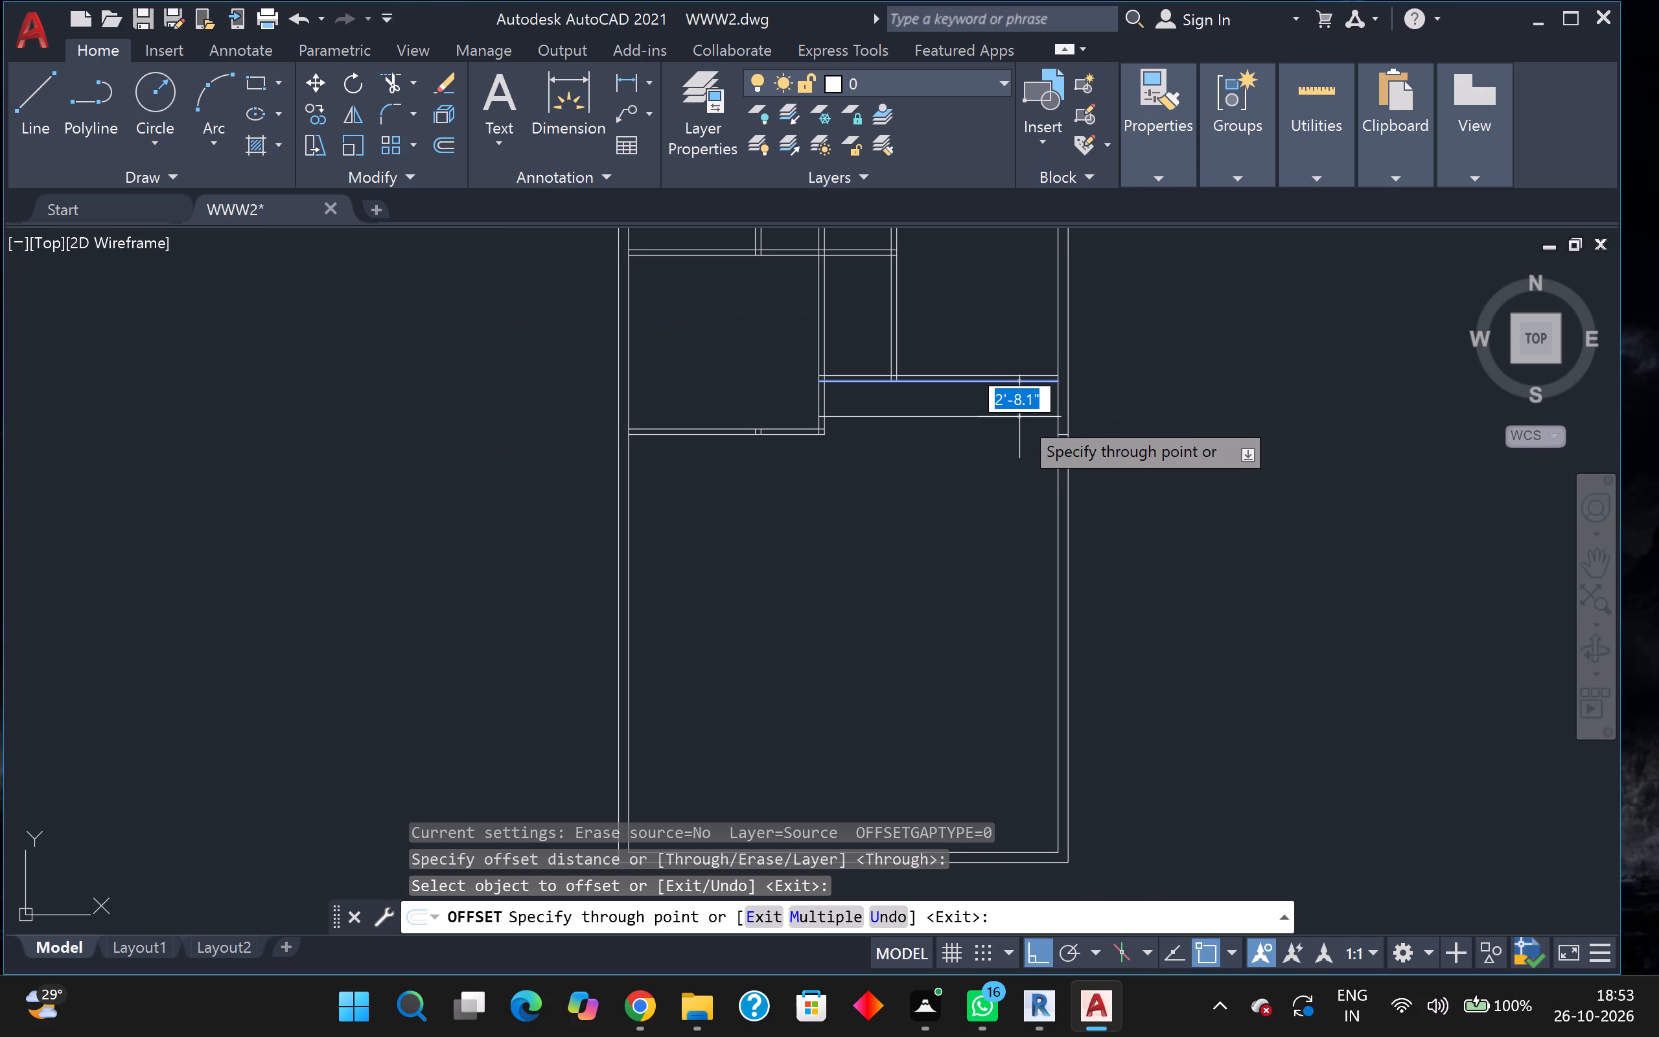
key("1")
key("8")
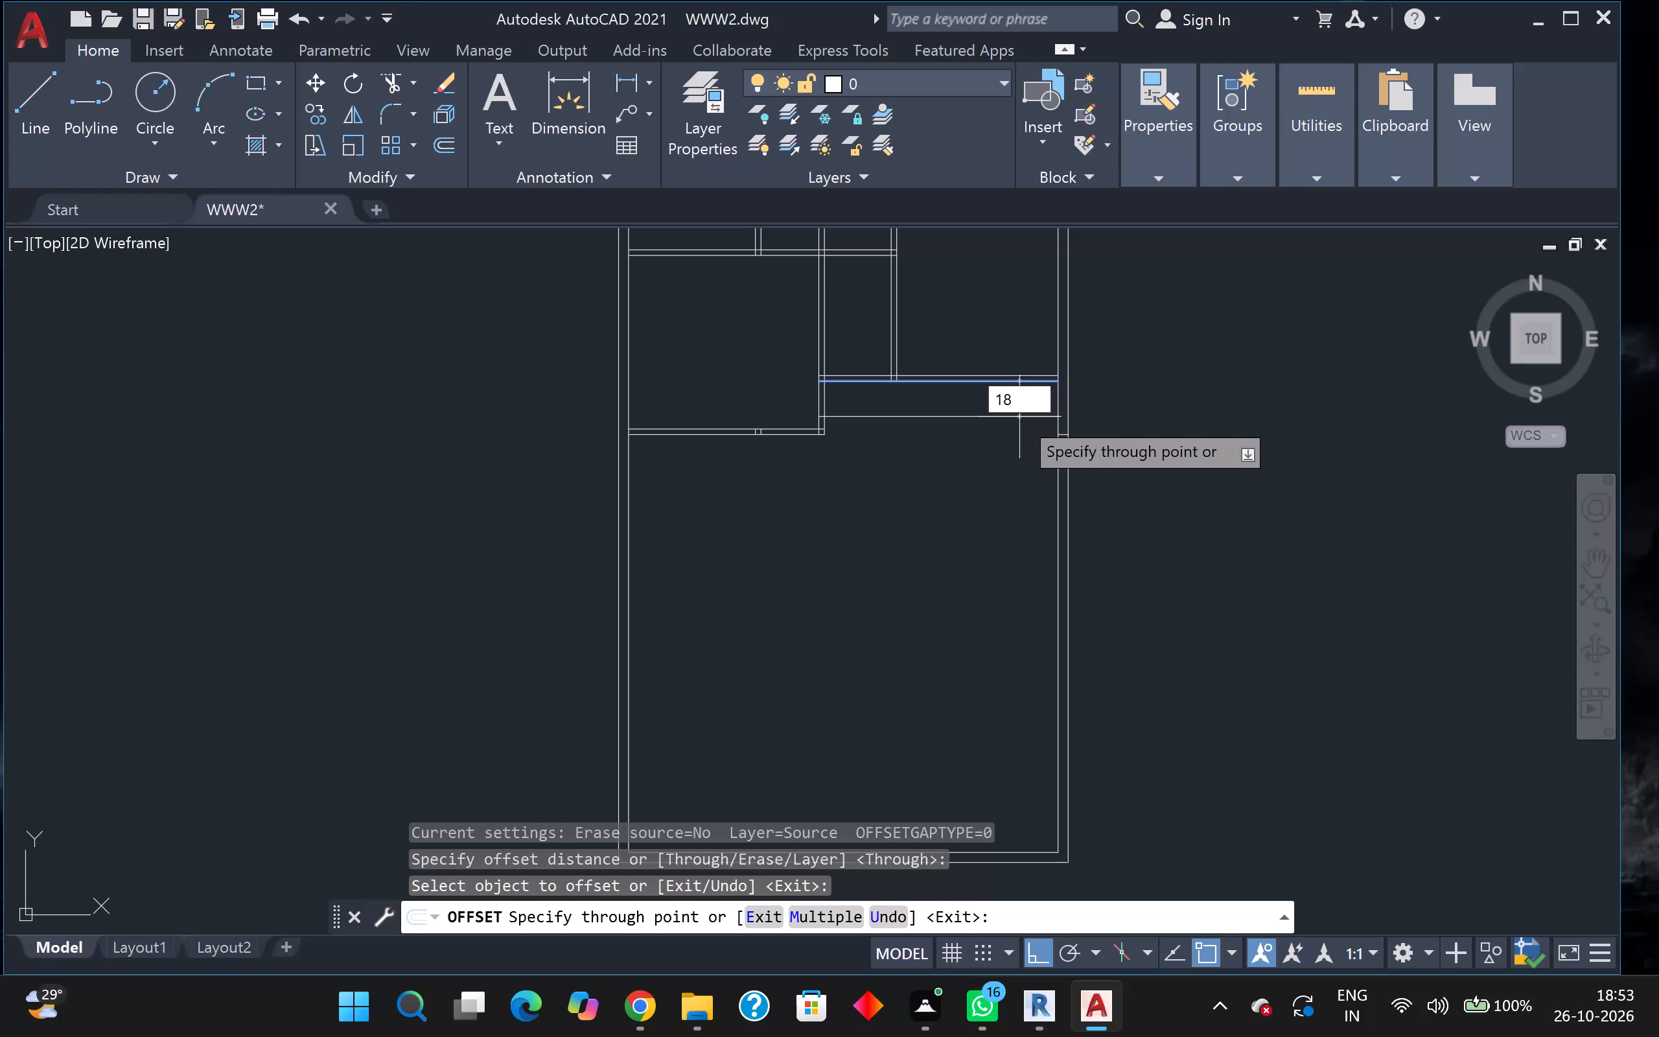
key("apostrophe")
key("BackSpace")
key("BackSpace")
key("BackSpace")
type("15")
key("apostrophe")
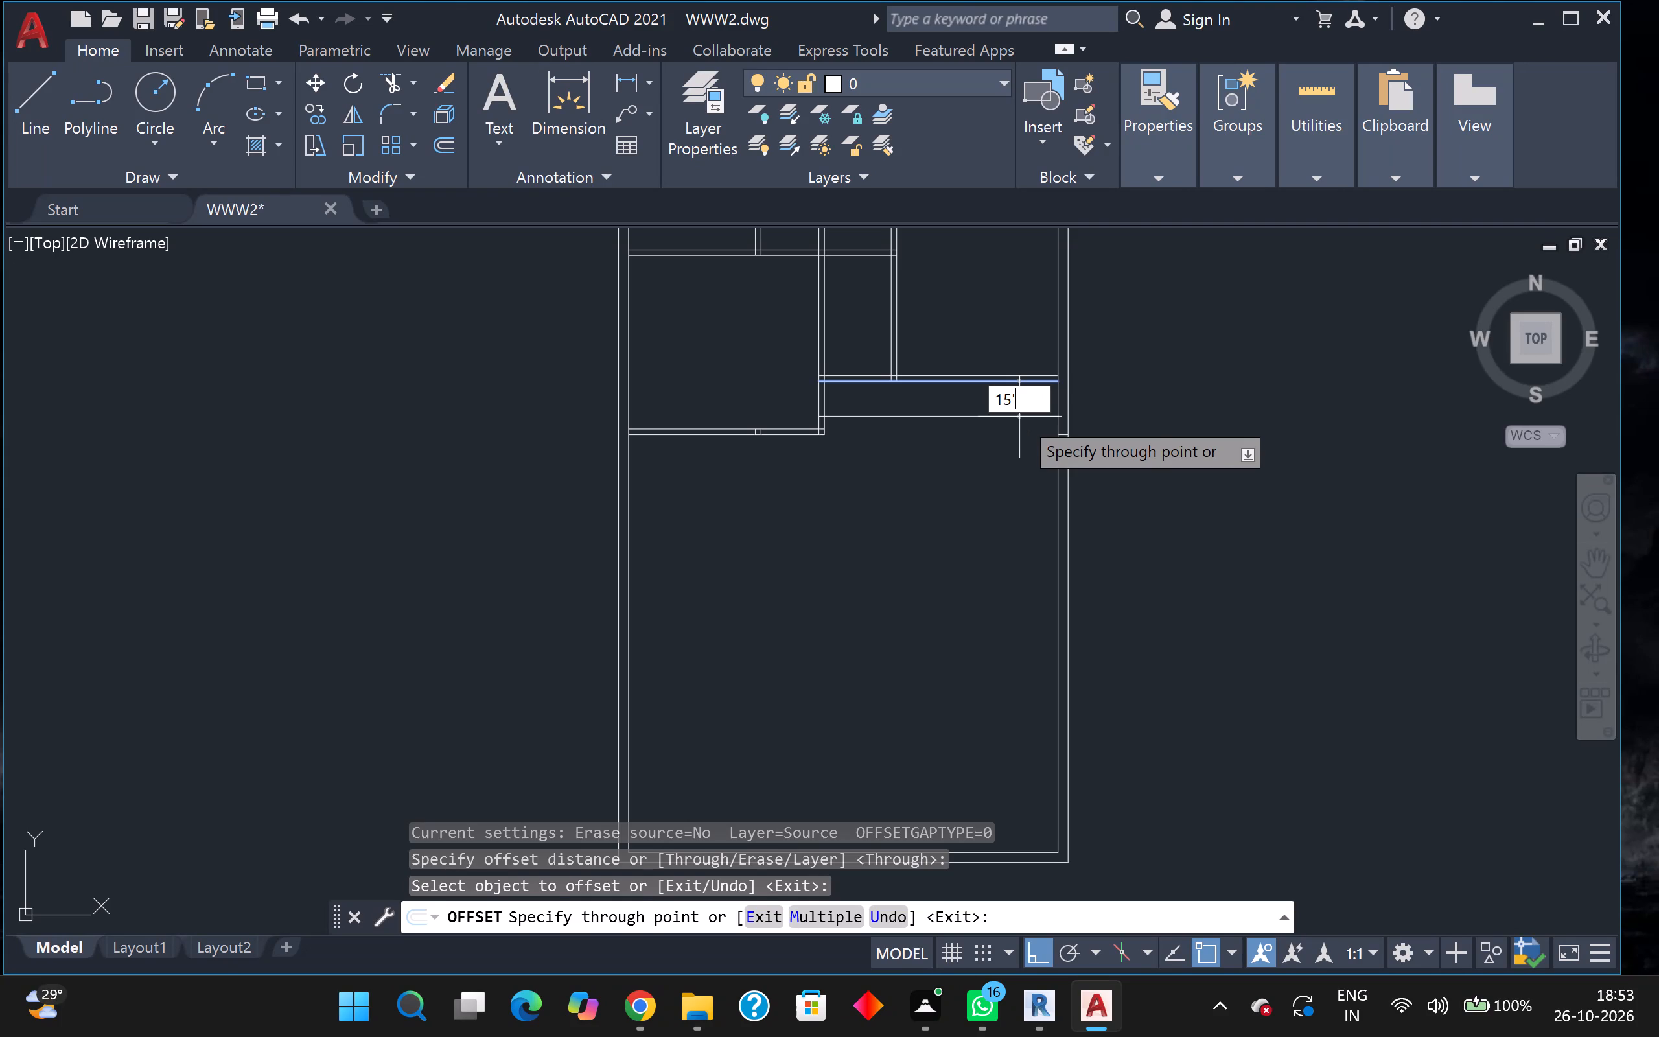
key("Return")
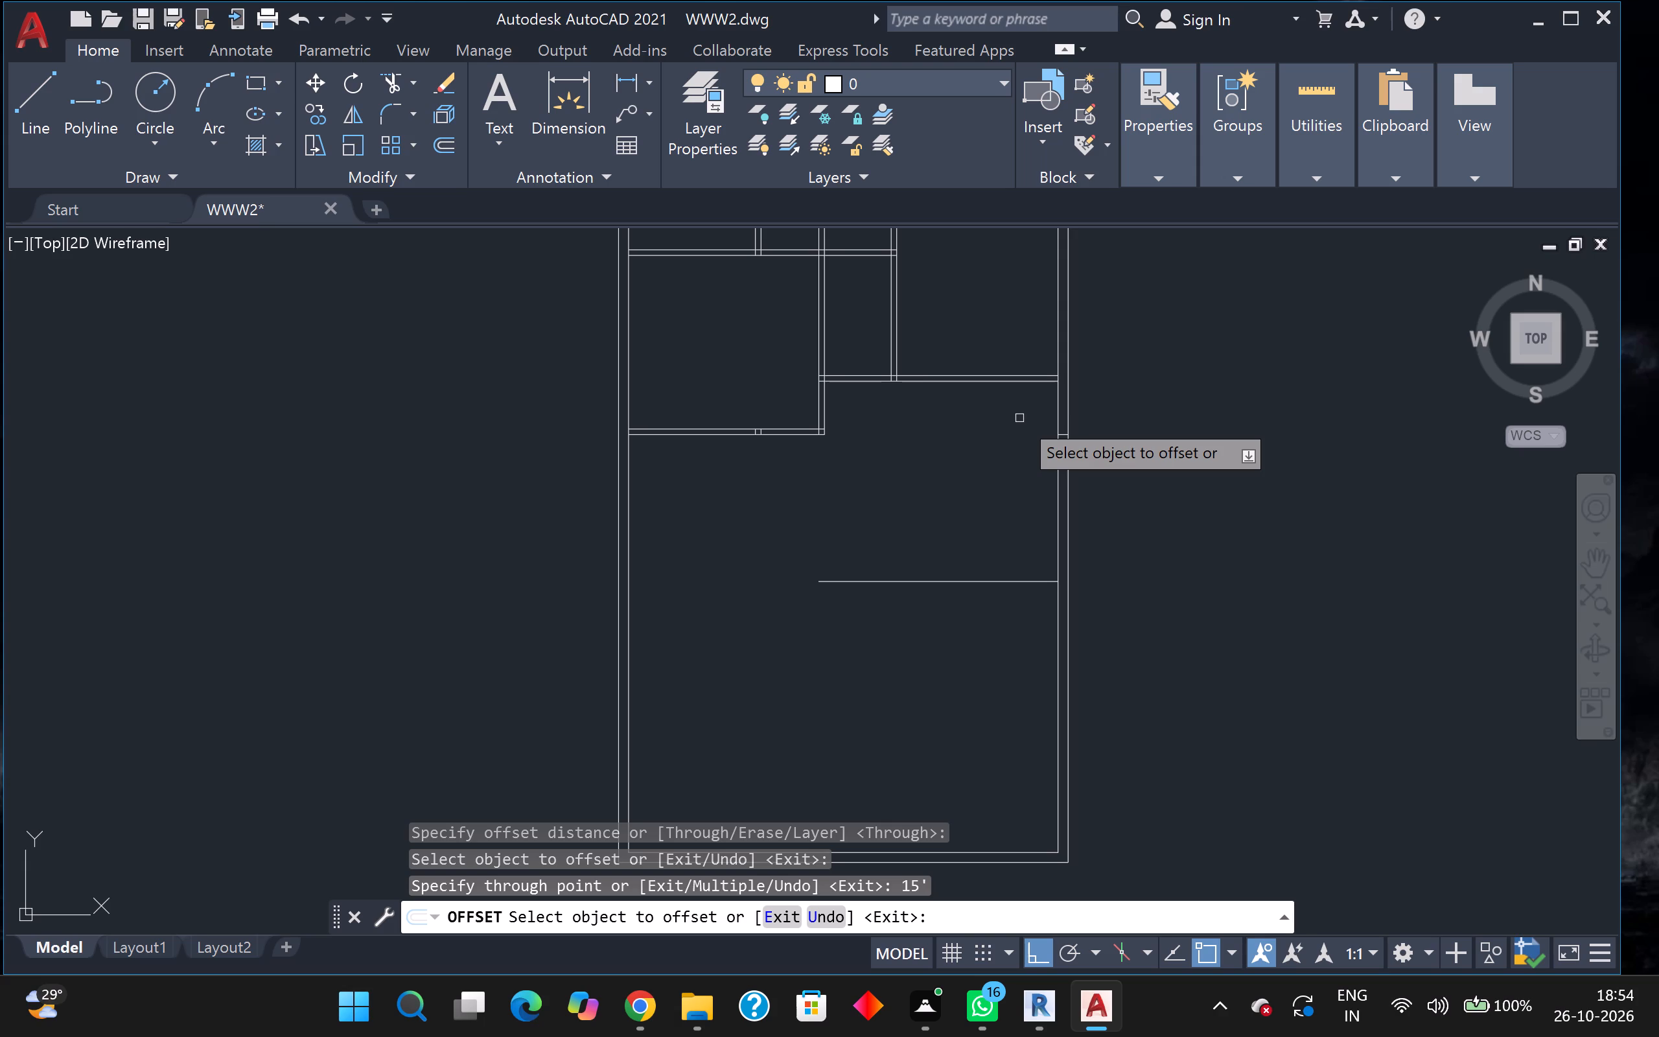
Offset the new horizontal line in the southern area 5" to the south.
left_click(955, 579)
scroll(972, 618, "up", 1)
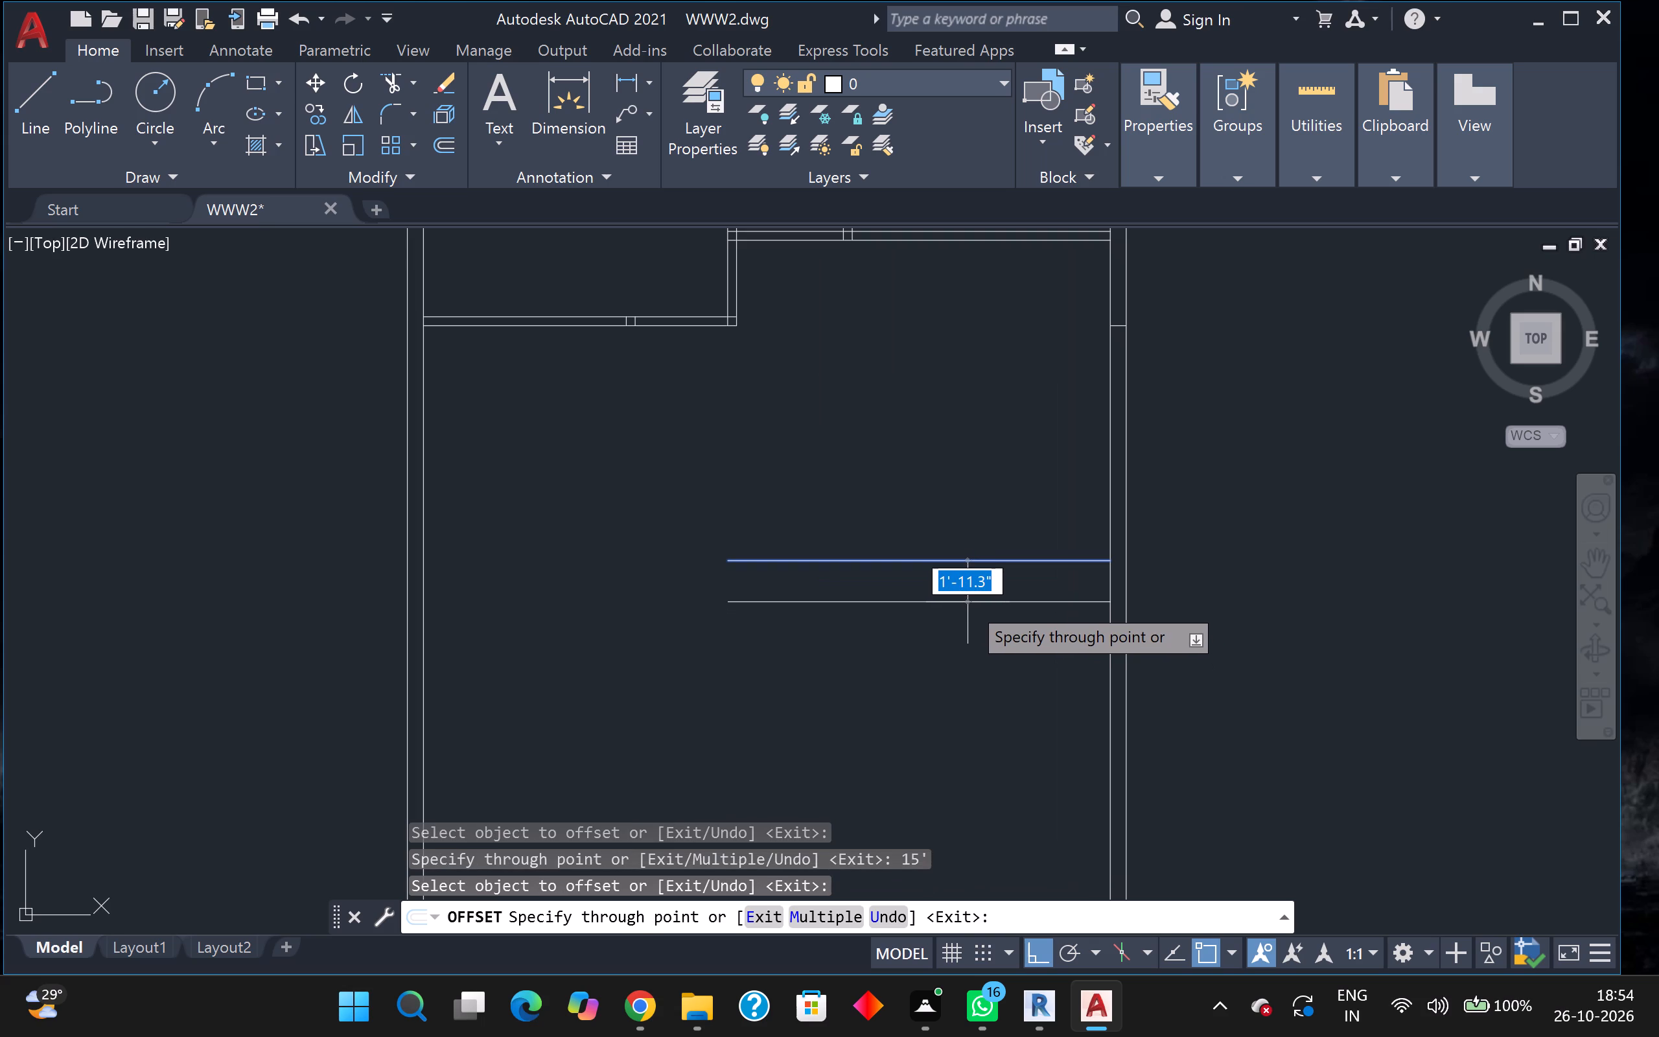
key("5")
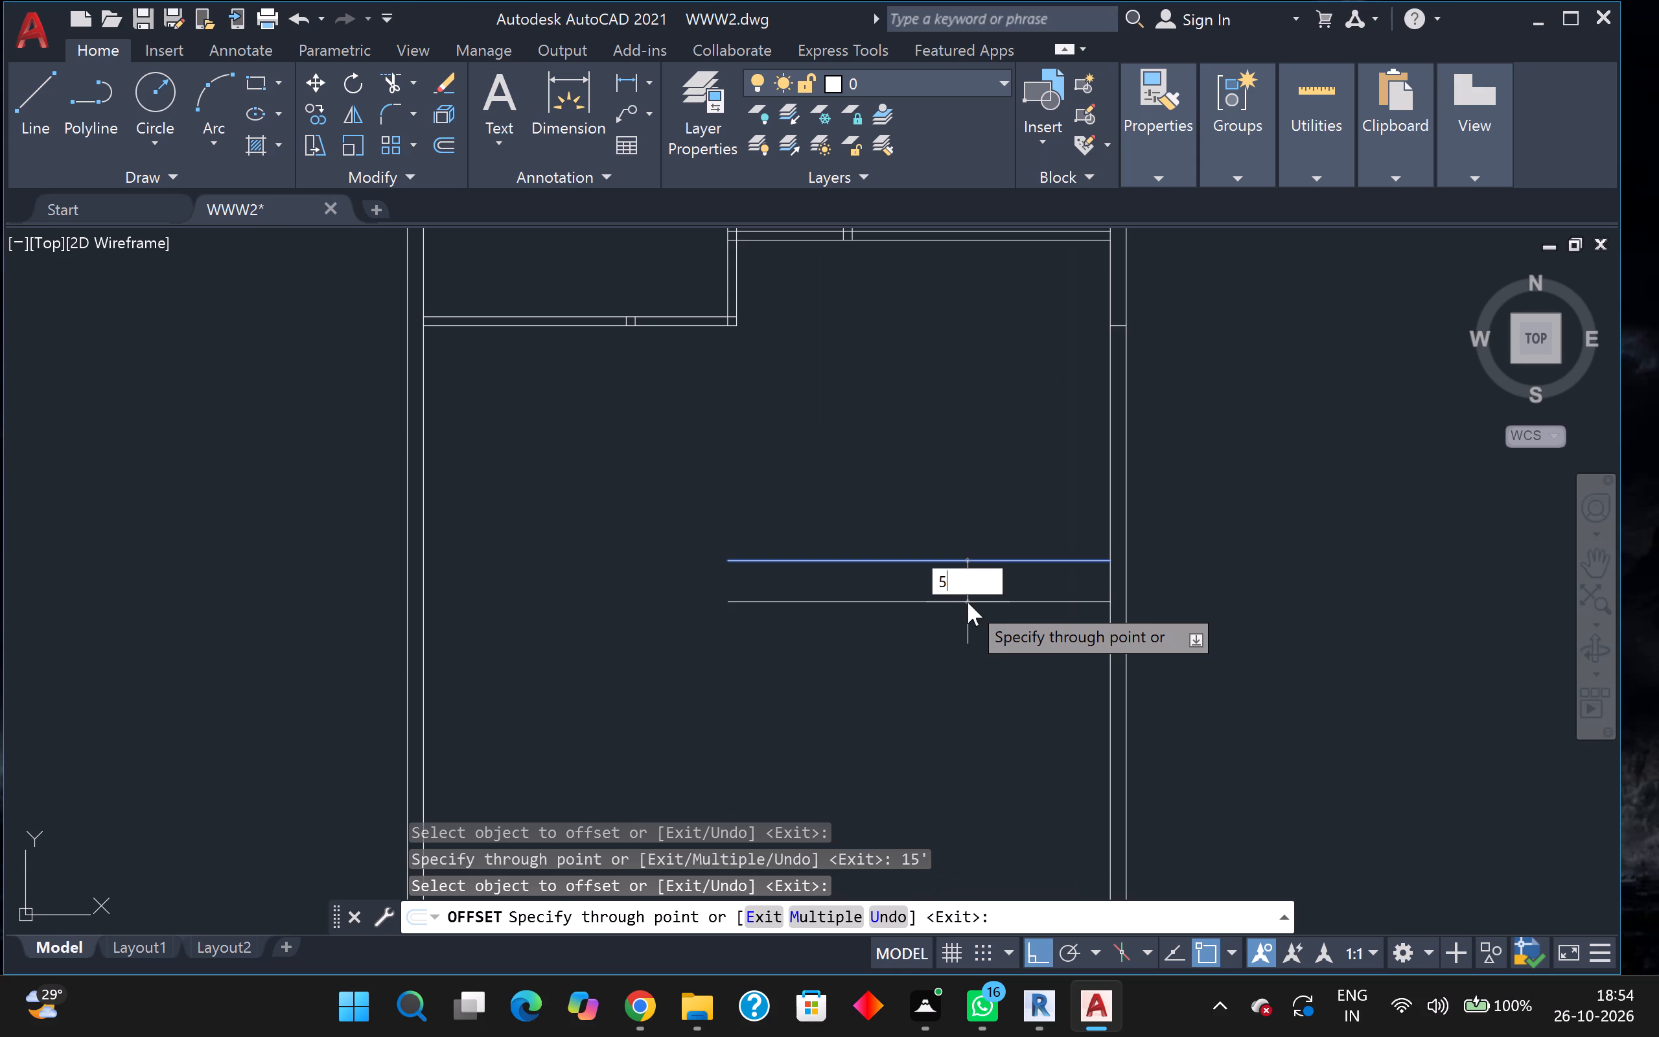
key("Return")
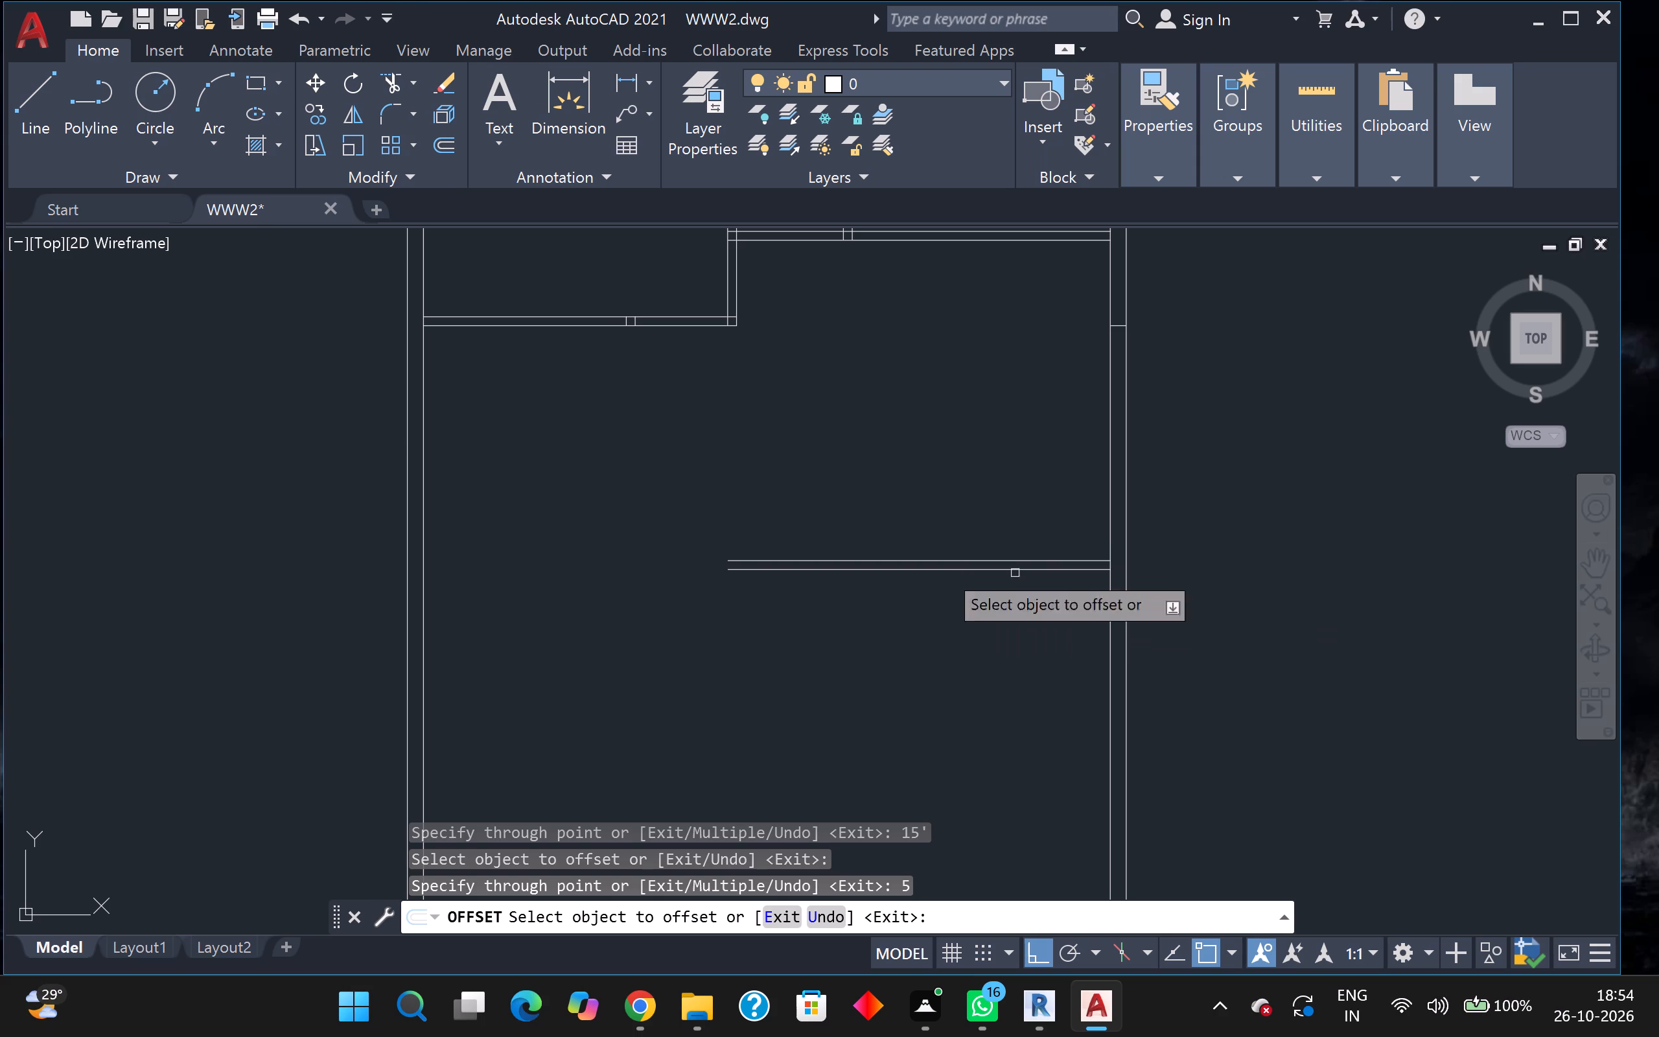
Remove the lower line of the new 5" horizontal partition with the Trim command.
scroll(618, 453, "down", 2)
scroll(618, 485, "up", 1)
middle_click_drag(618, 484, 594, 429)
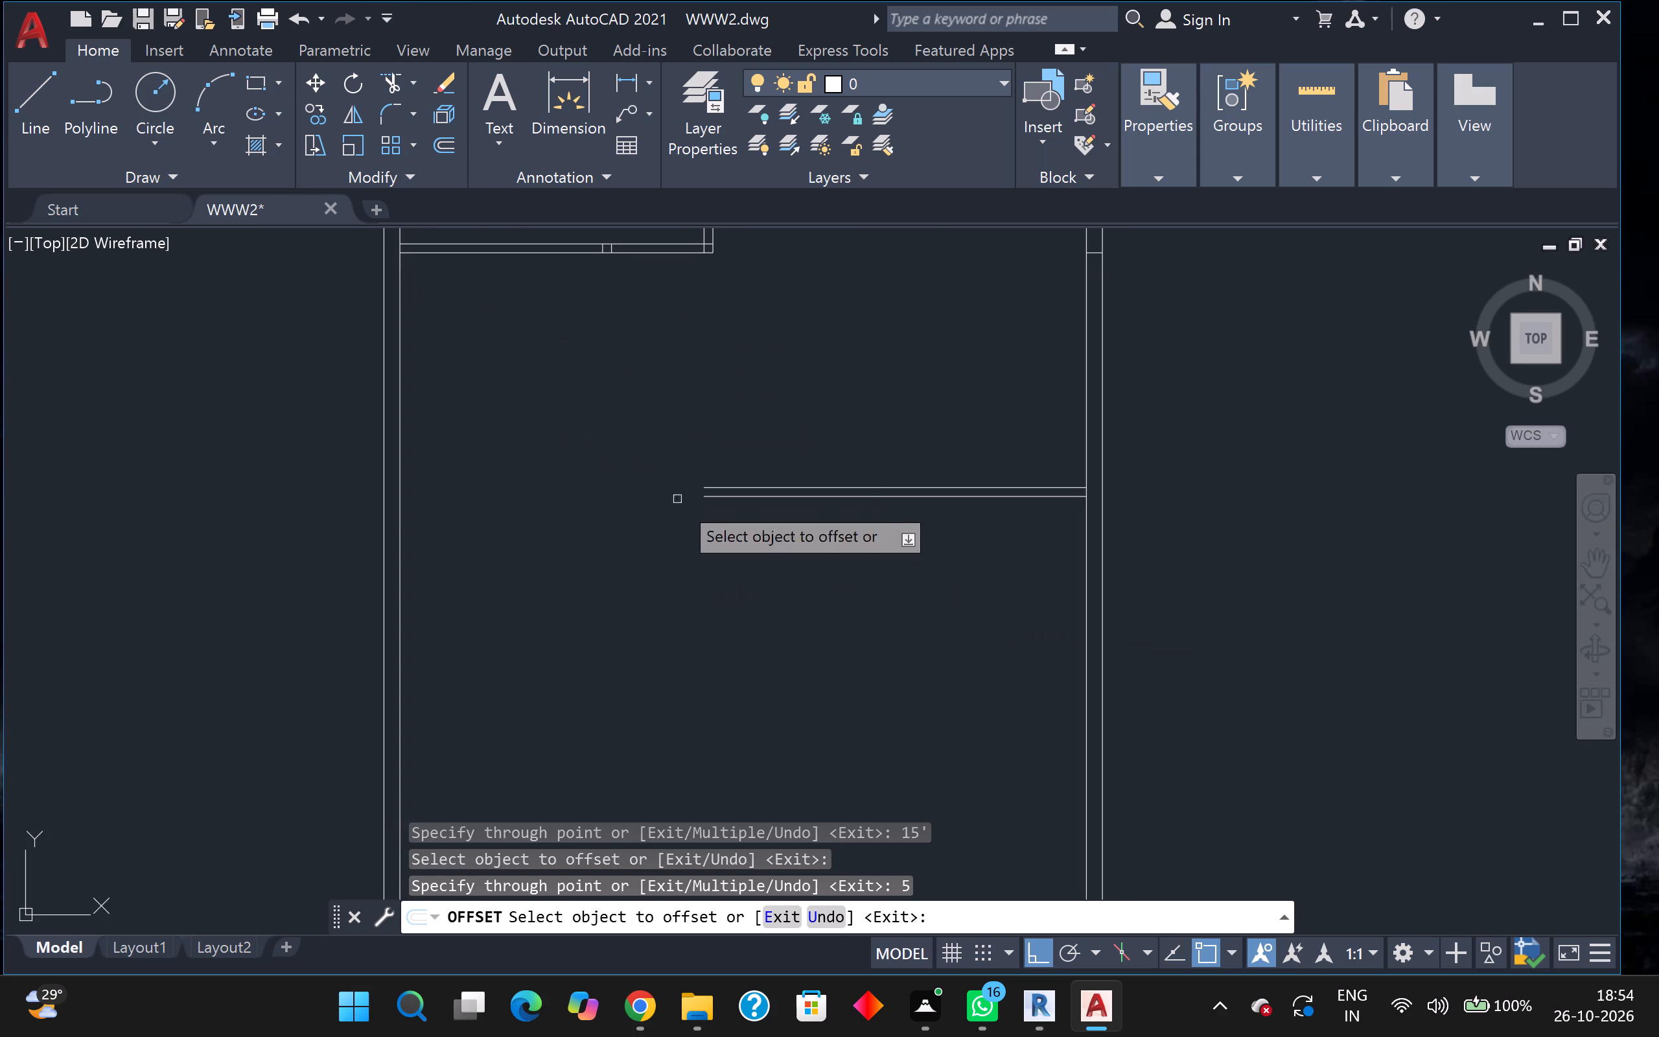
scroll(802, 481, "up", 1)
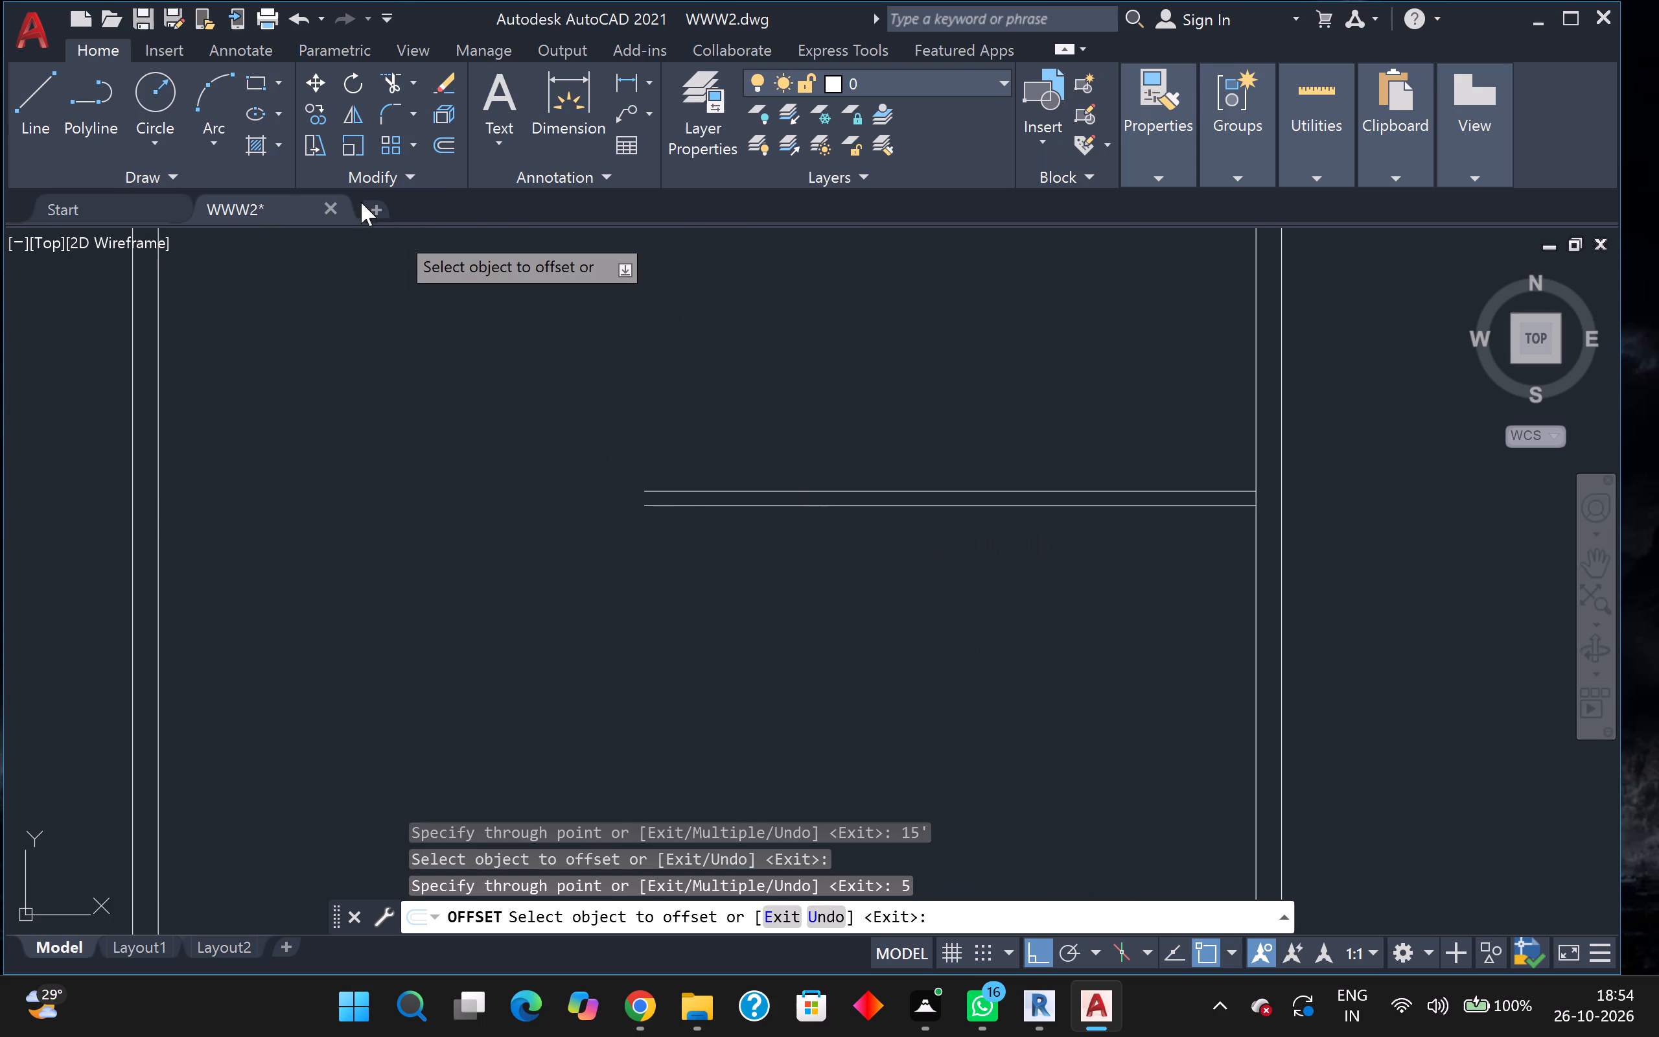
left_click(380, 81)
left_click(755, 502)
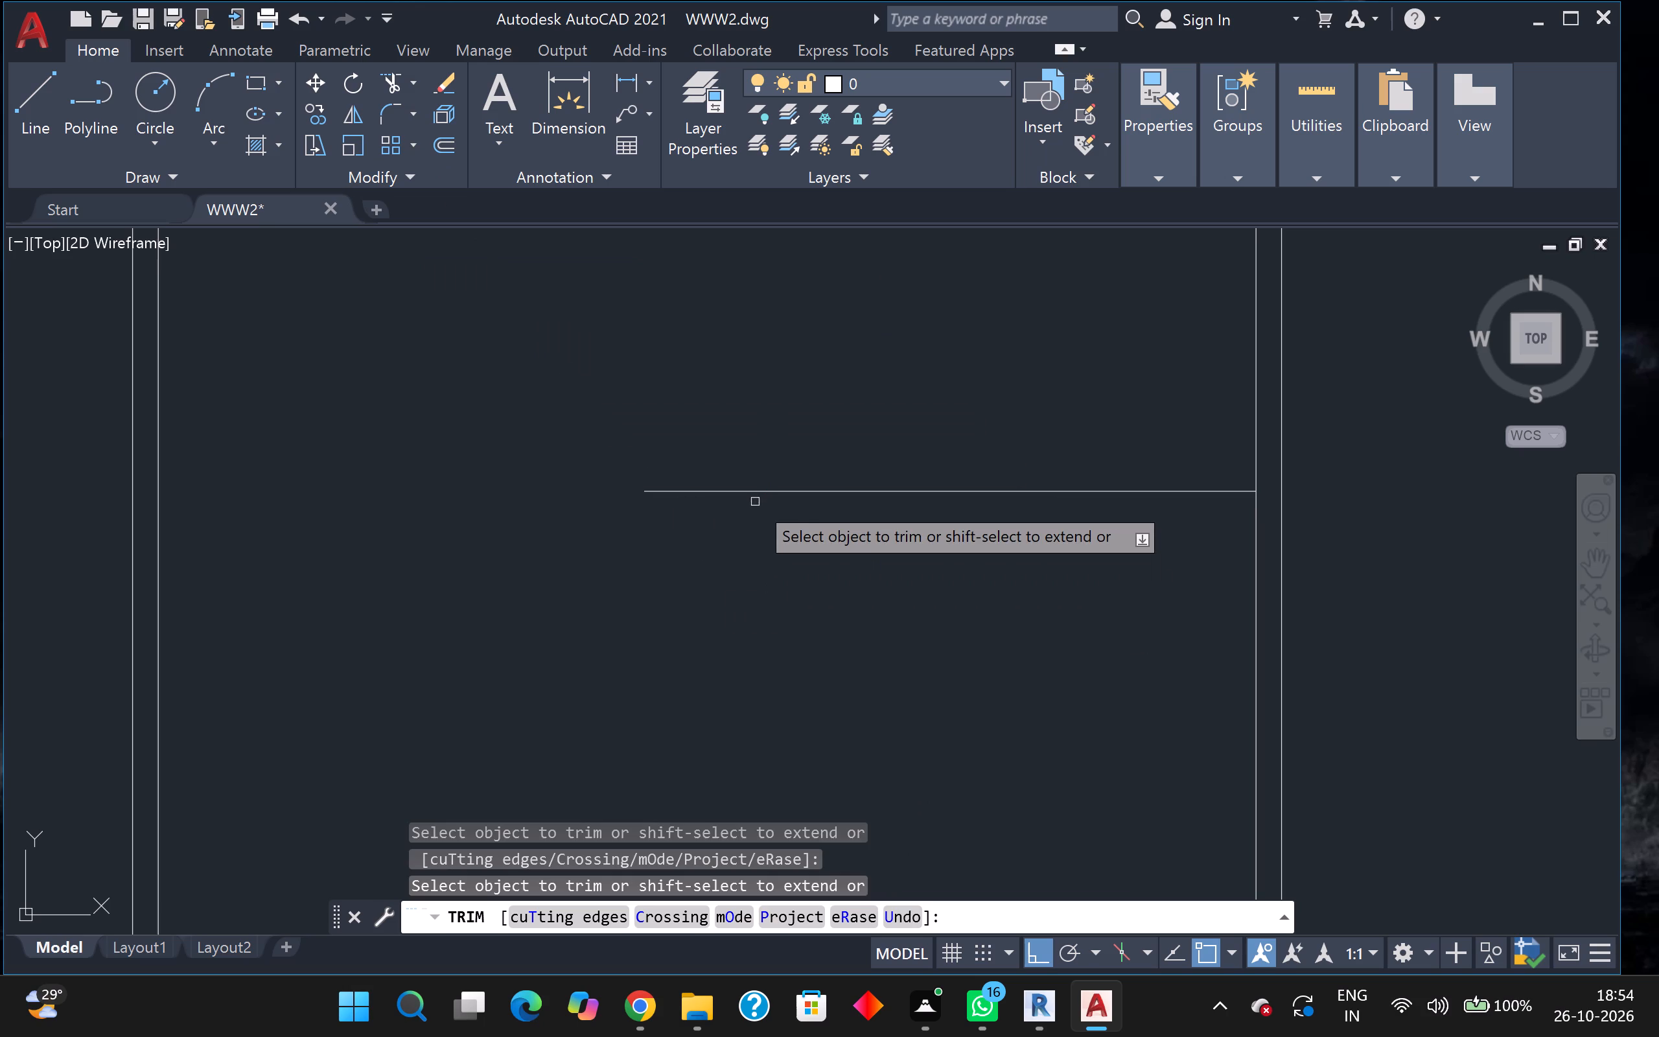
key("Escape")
Offset the remaining horizontal line in the southern area 9" to the south to form a wall.
key("o")
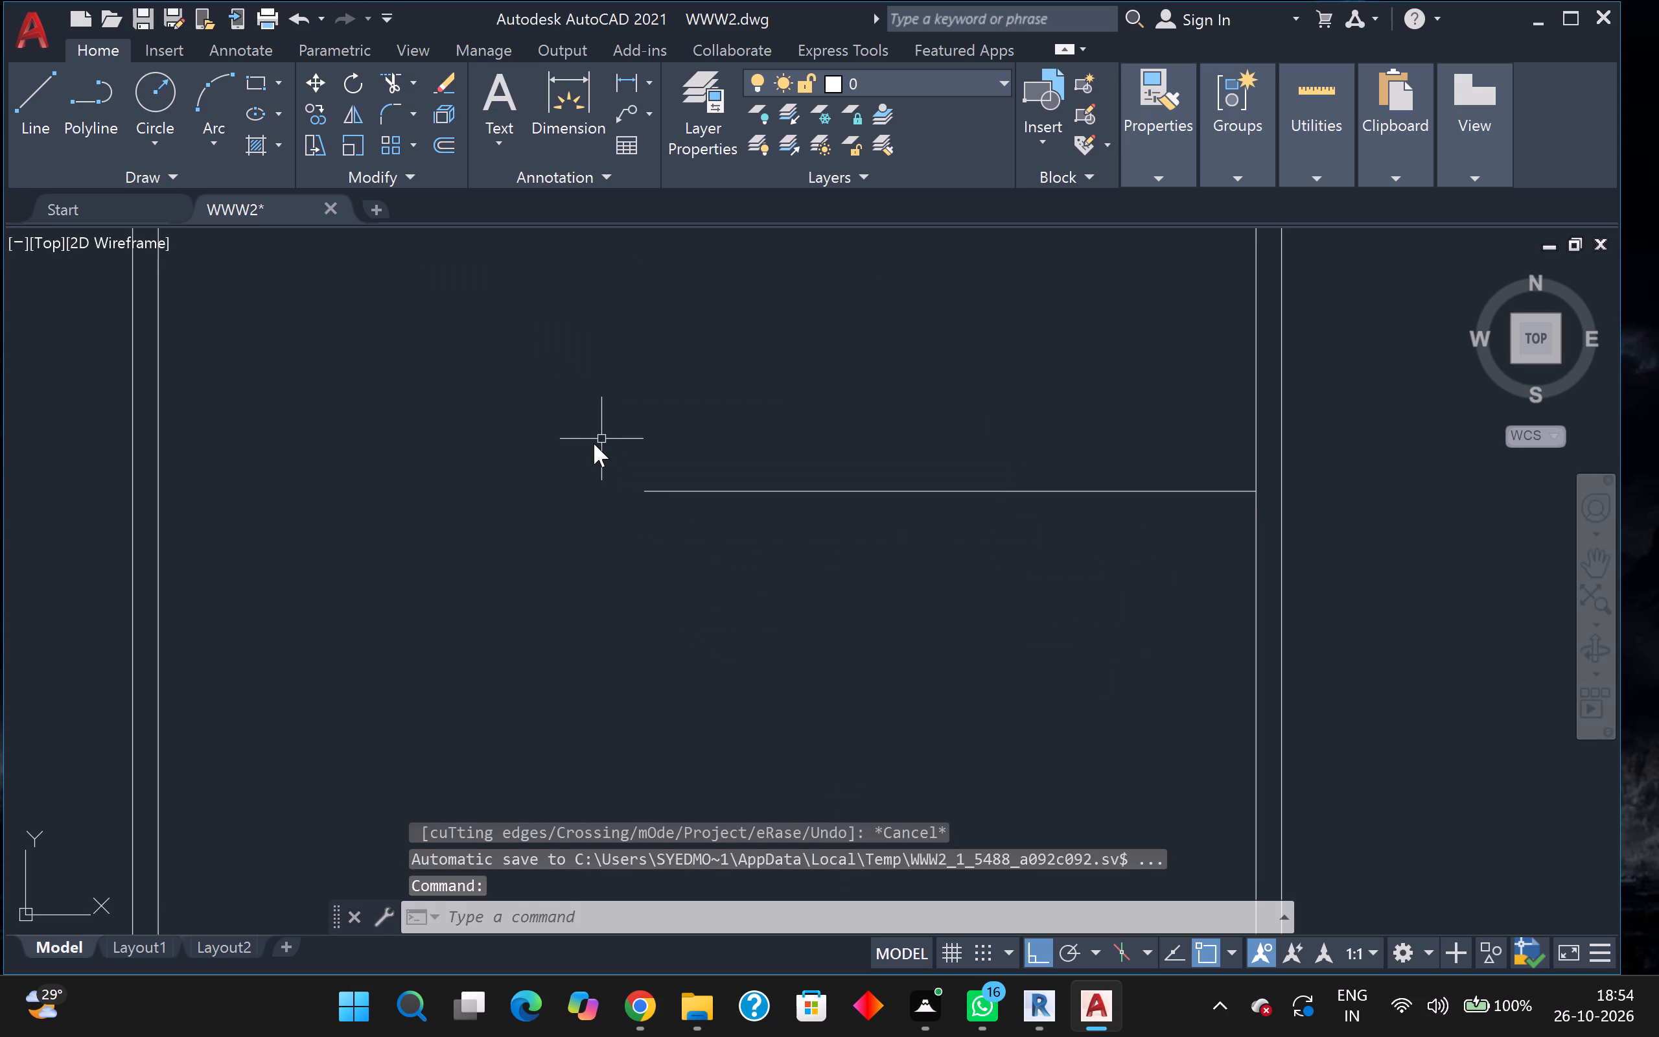
key("Return")
key("Return")
left_click(672, 488)
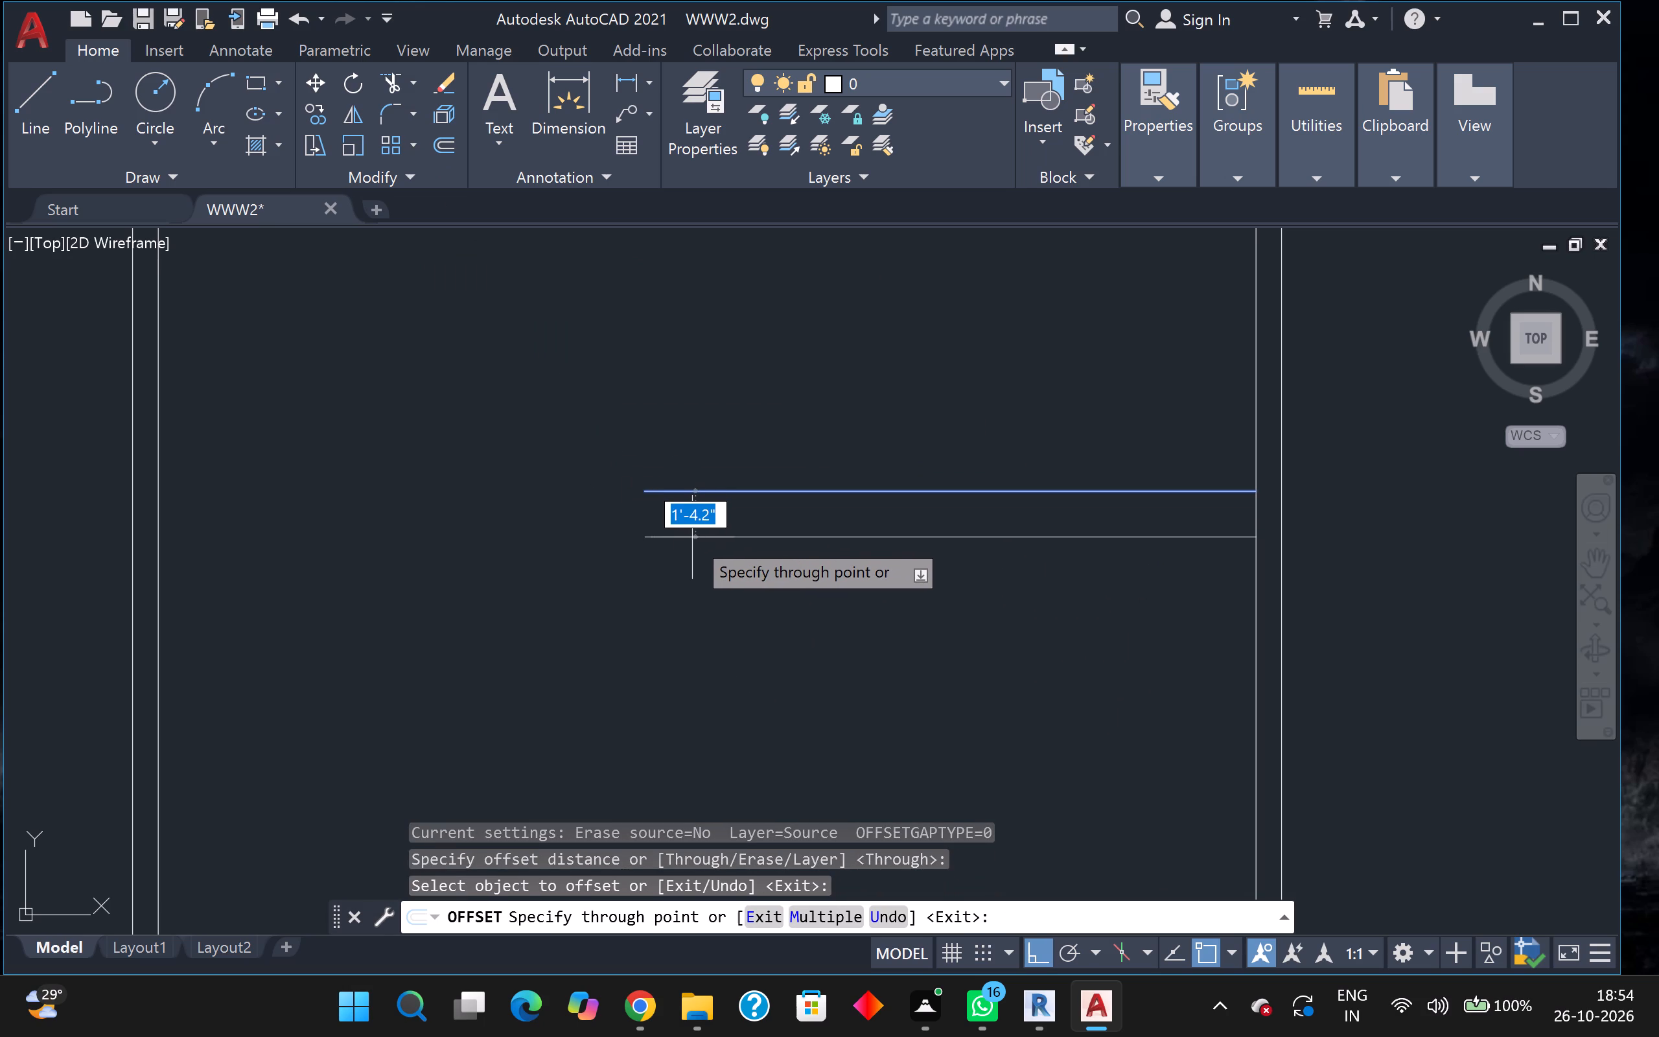
key("9")
key("Return")
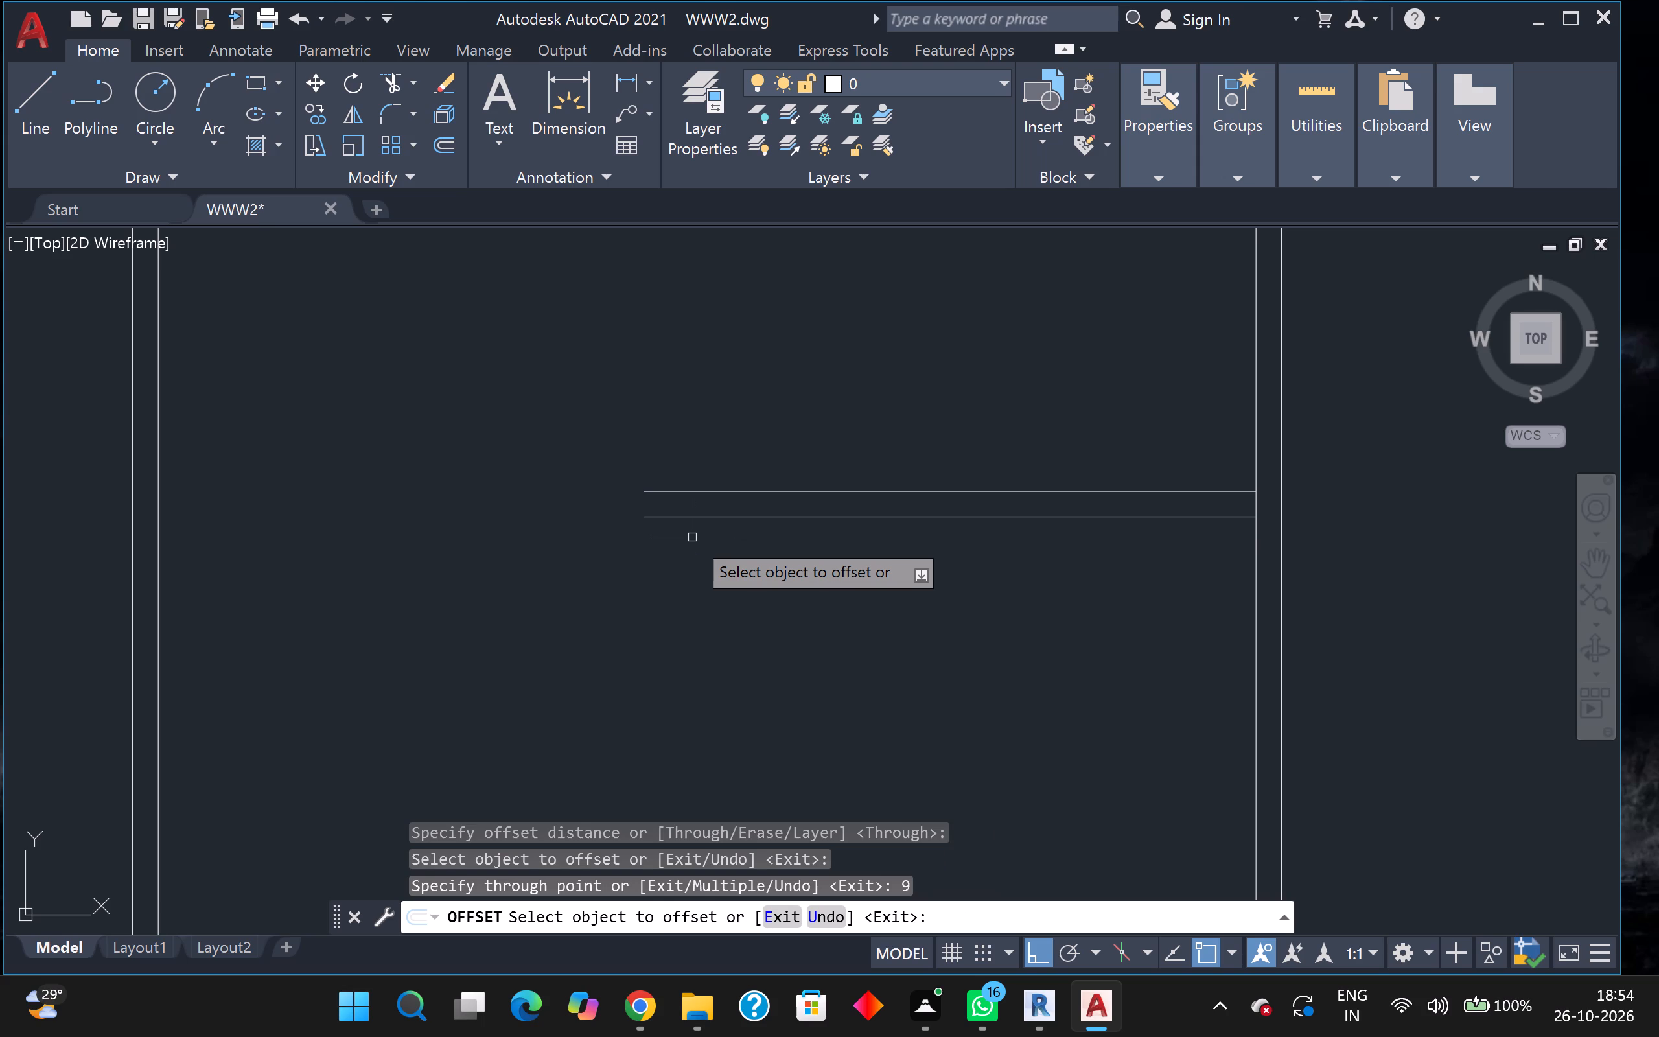
Examine the new 9" horizontal wall and its position within the overall floor plan.
scroll(726, 531, "down", 2)
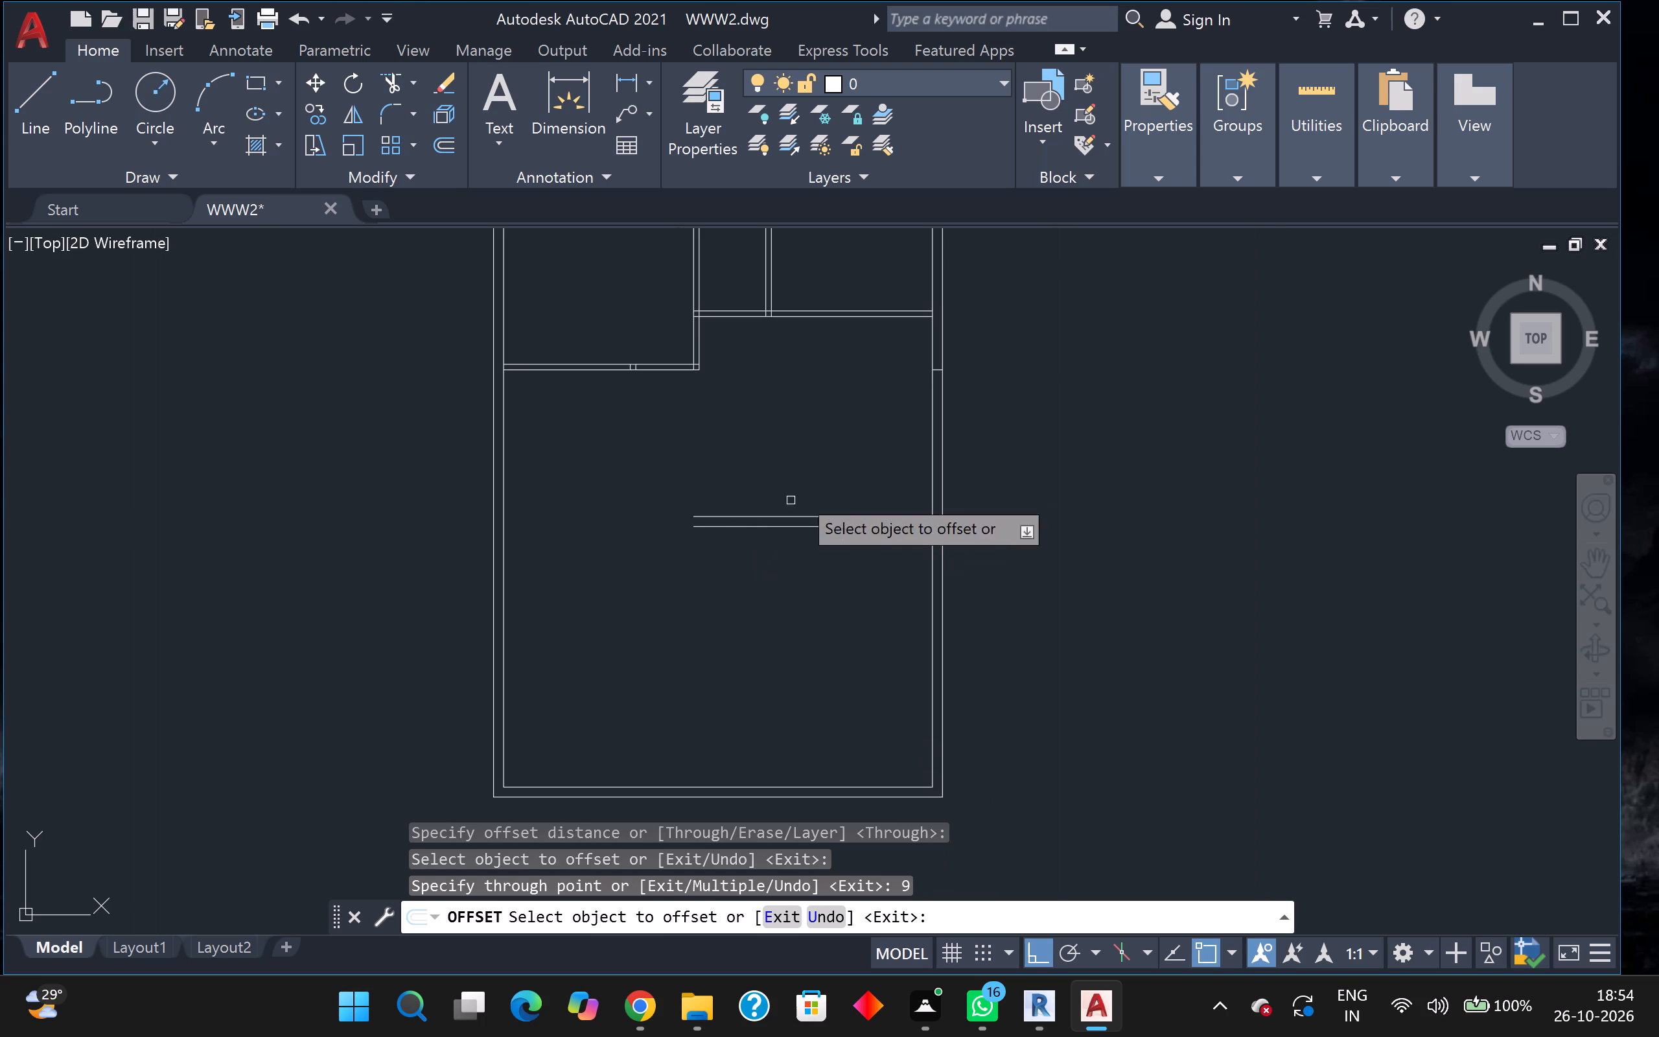
scroll(870, 467, "up", 1)
scroll(870, 467, "down", 1)
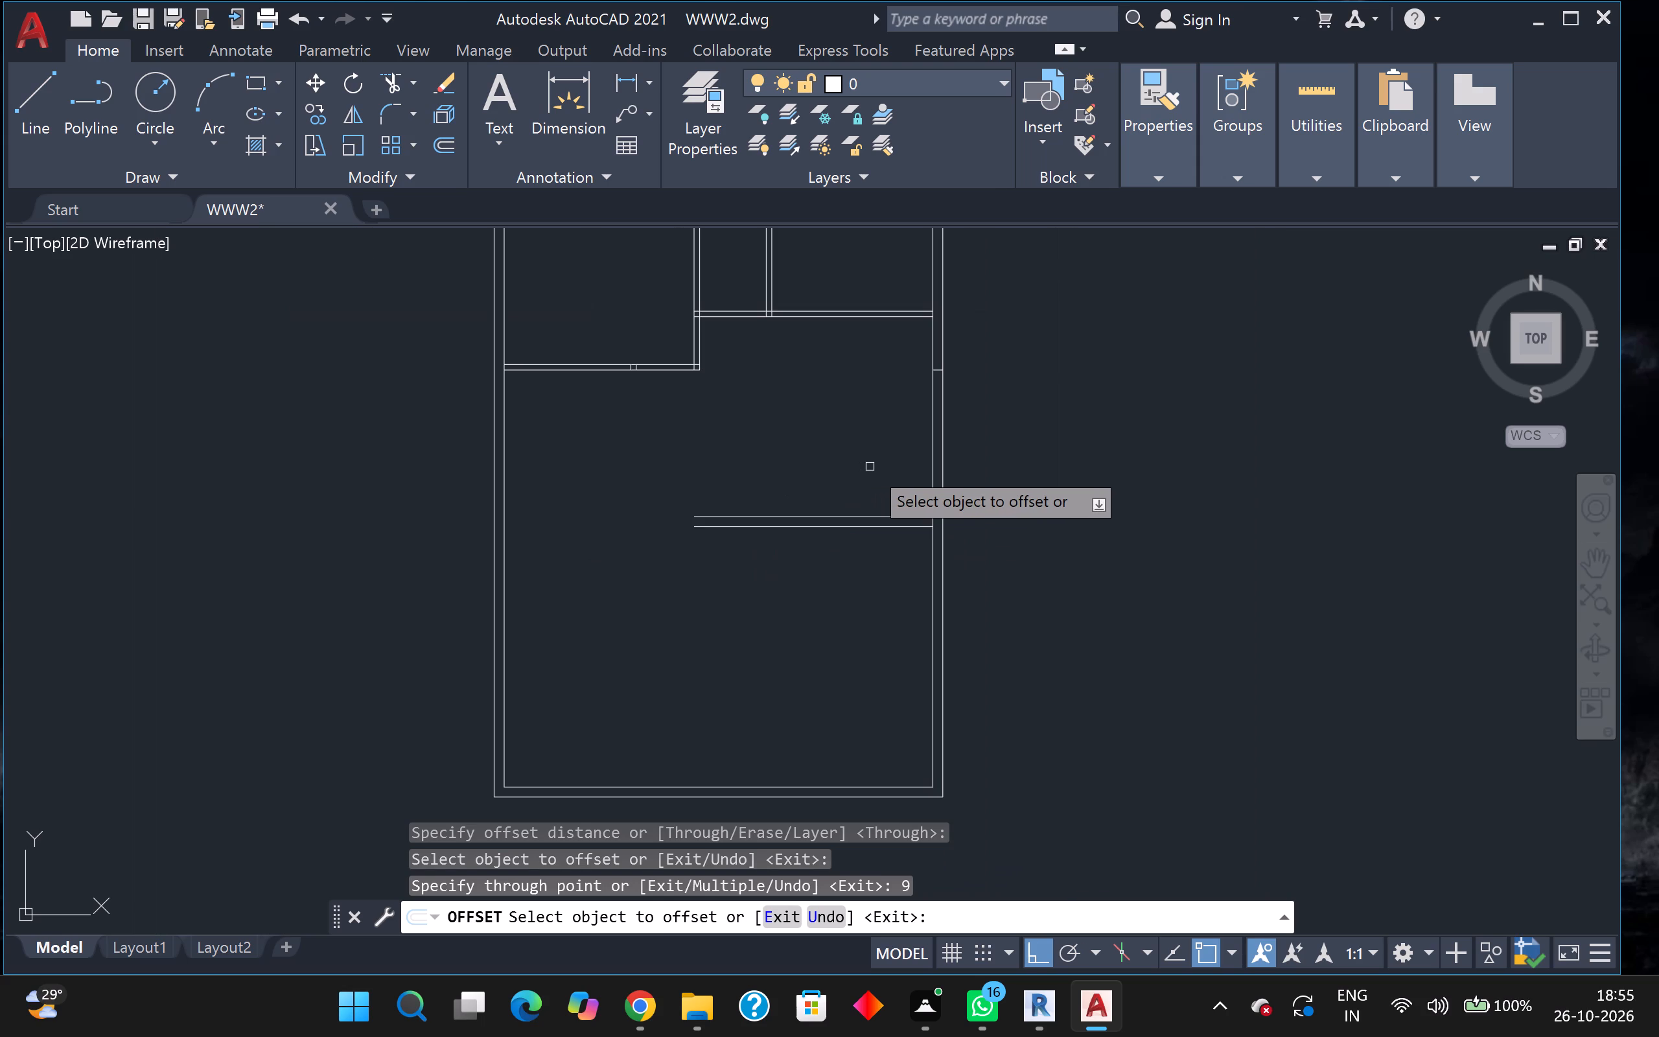
scroll(806, 498, "up", 1)
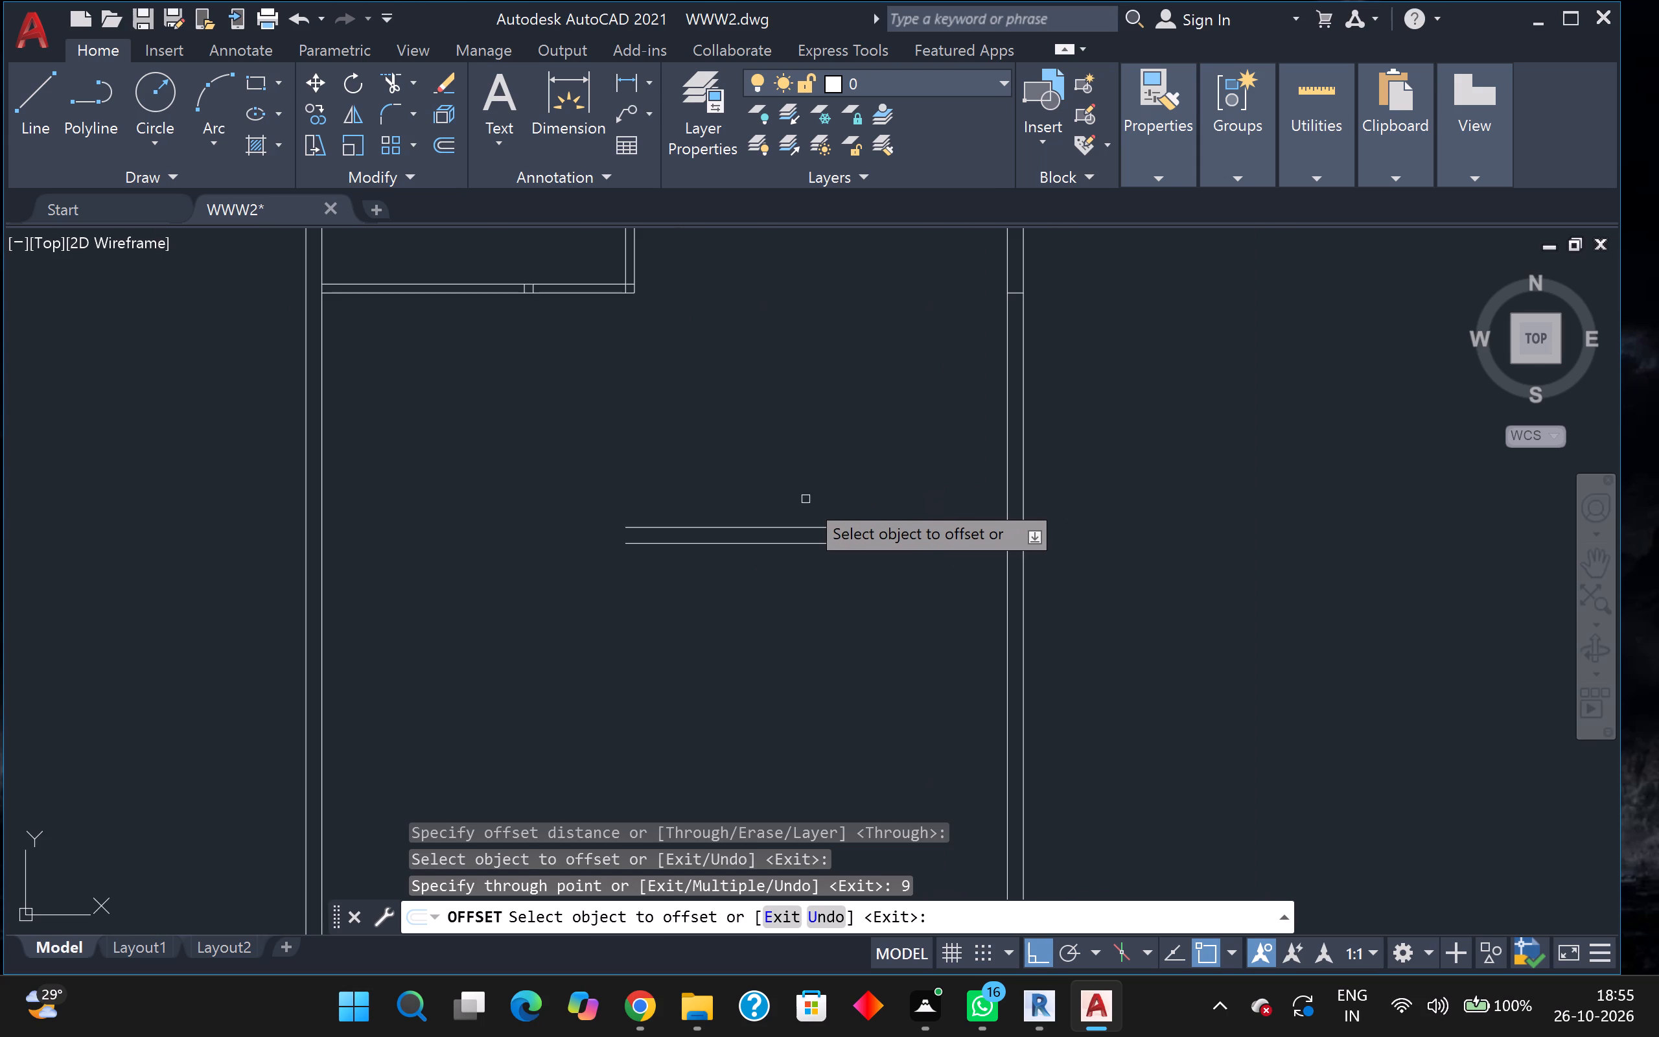
scroll(806, 499, "down", 2)
middle_click_drag(799, 574, 842, 517)
scroll(845, 513, "down", 1)
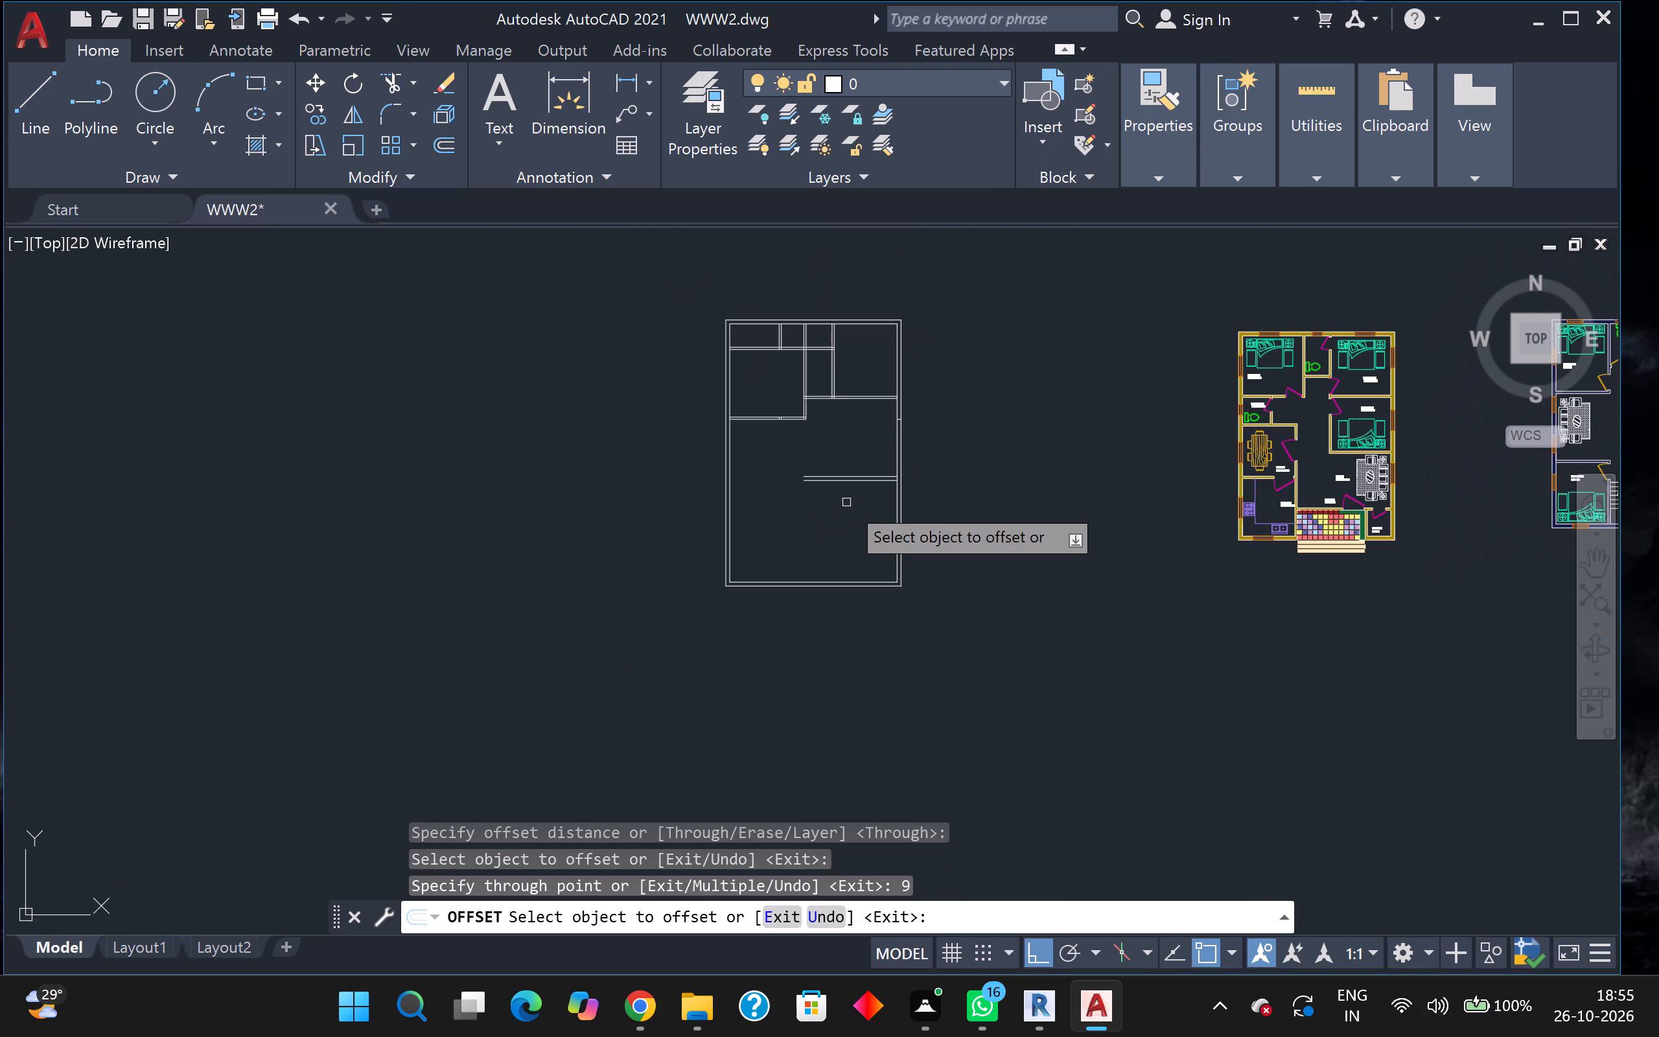
scroll(846, 502, "up", 1)
middle_click_drag(846, 506, 927, 508)
scroll(872, 484, "down", 1)
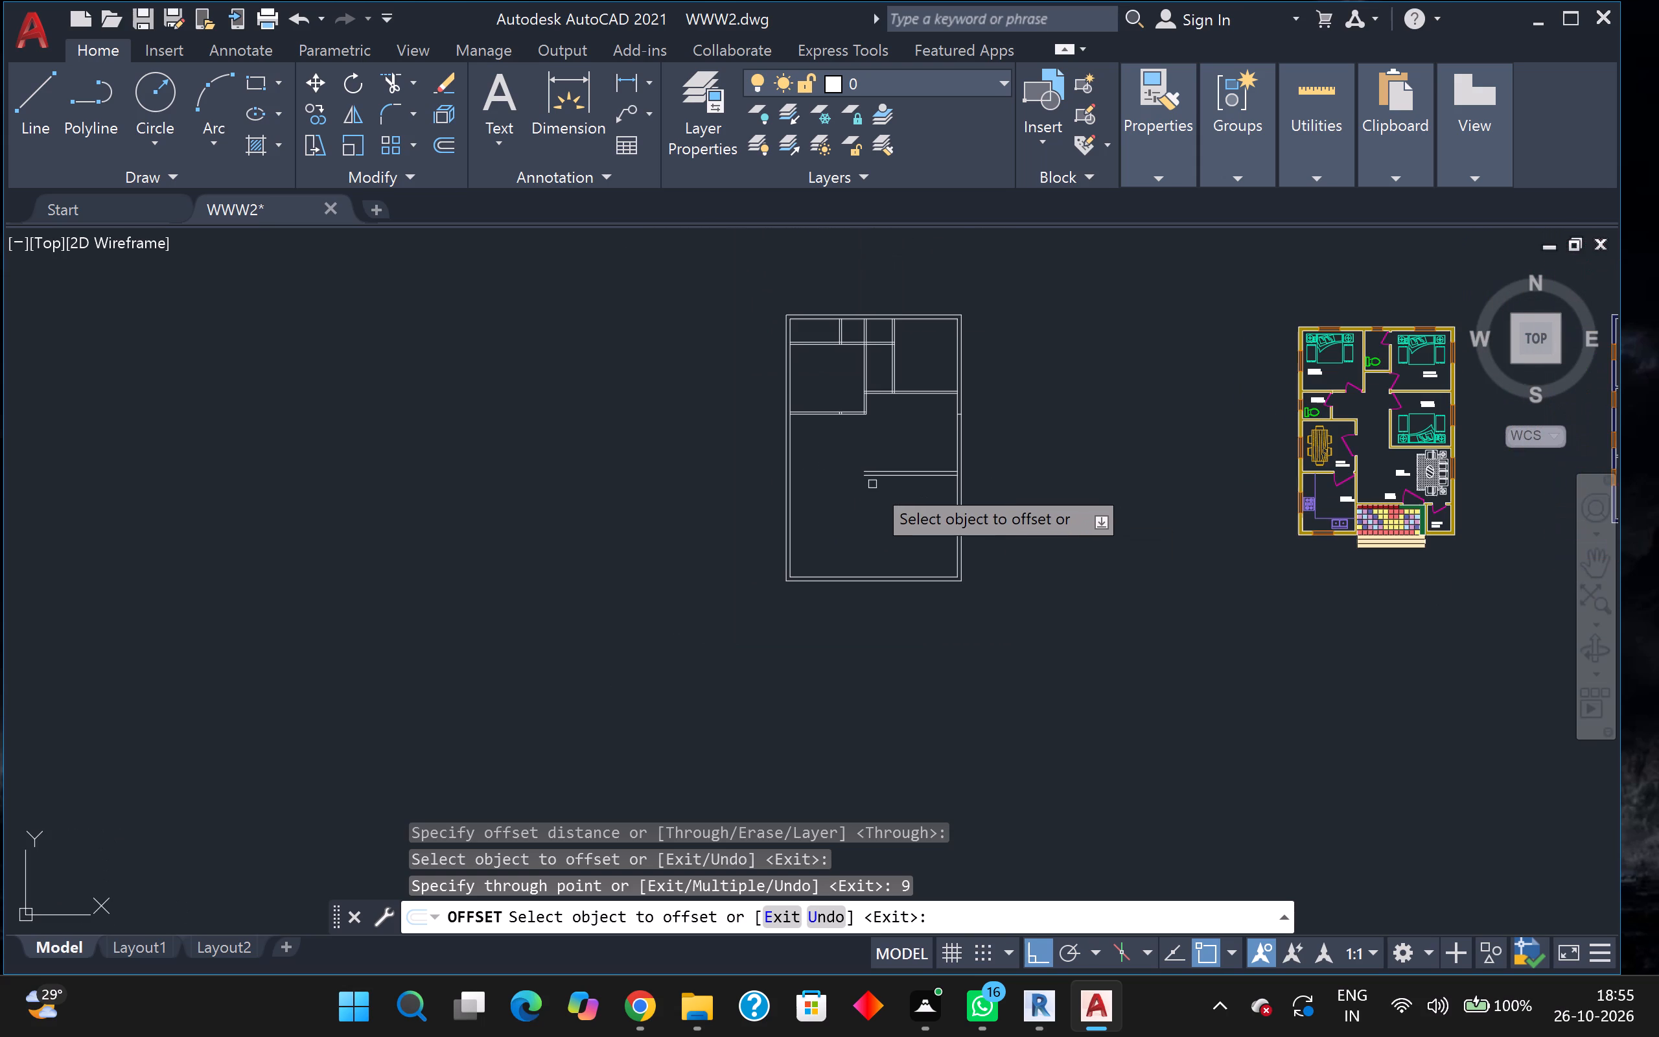
scroll(874, 484, "up", 1)
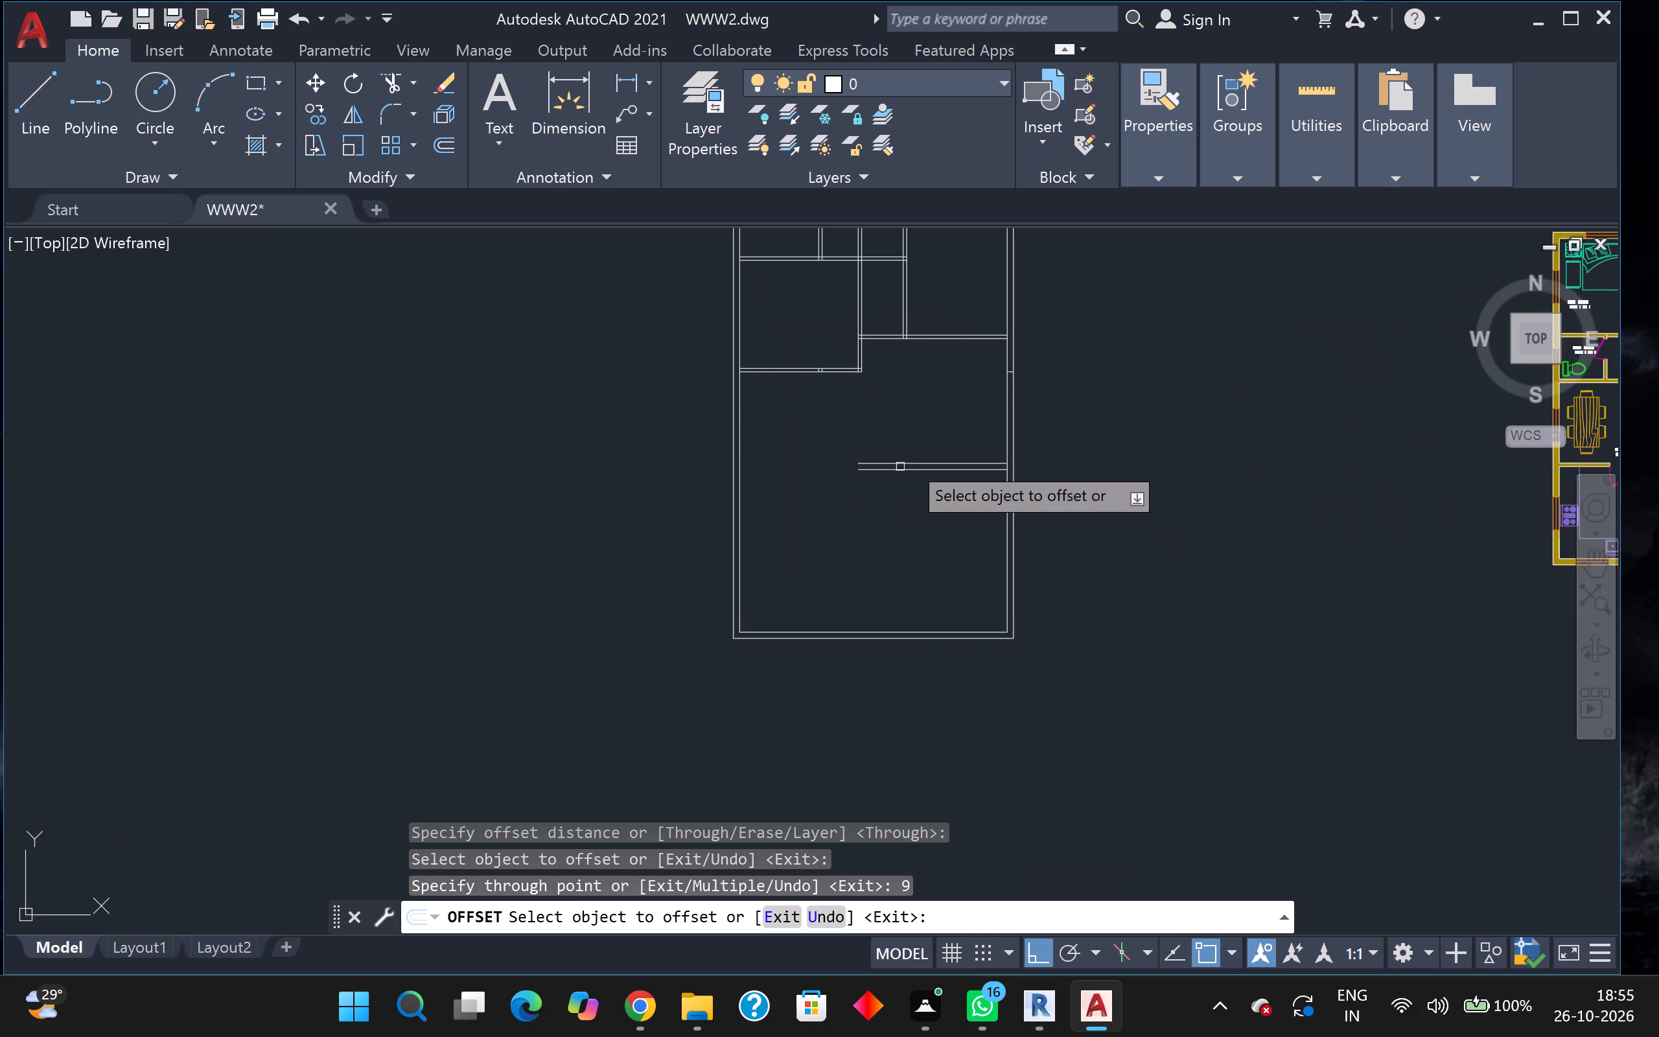
scroll(890, 467, "up", 1)
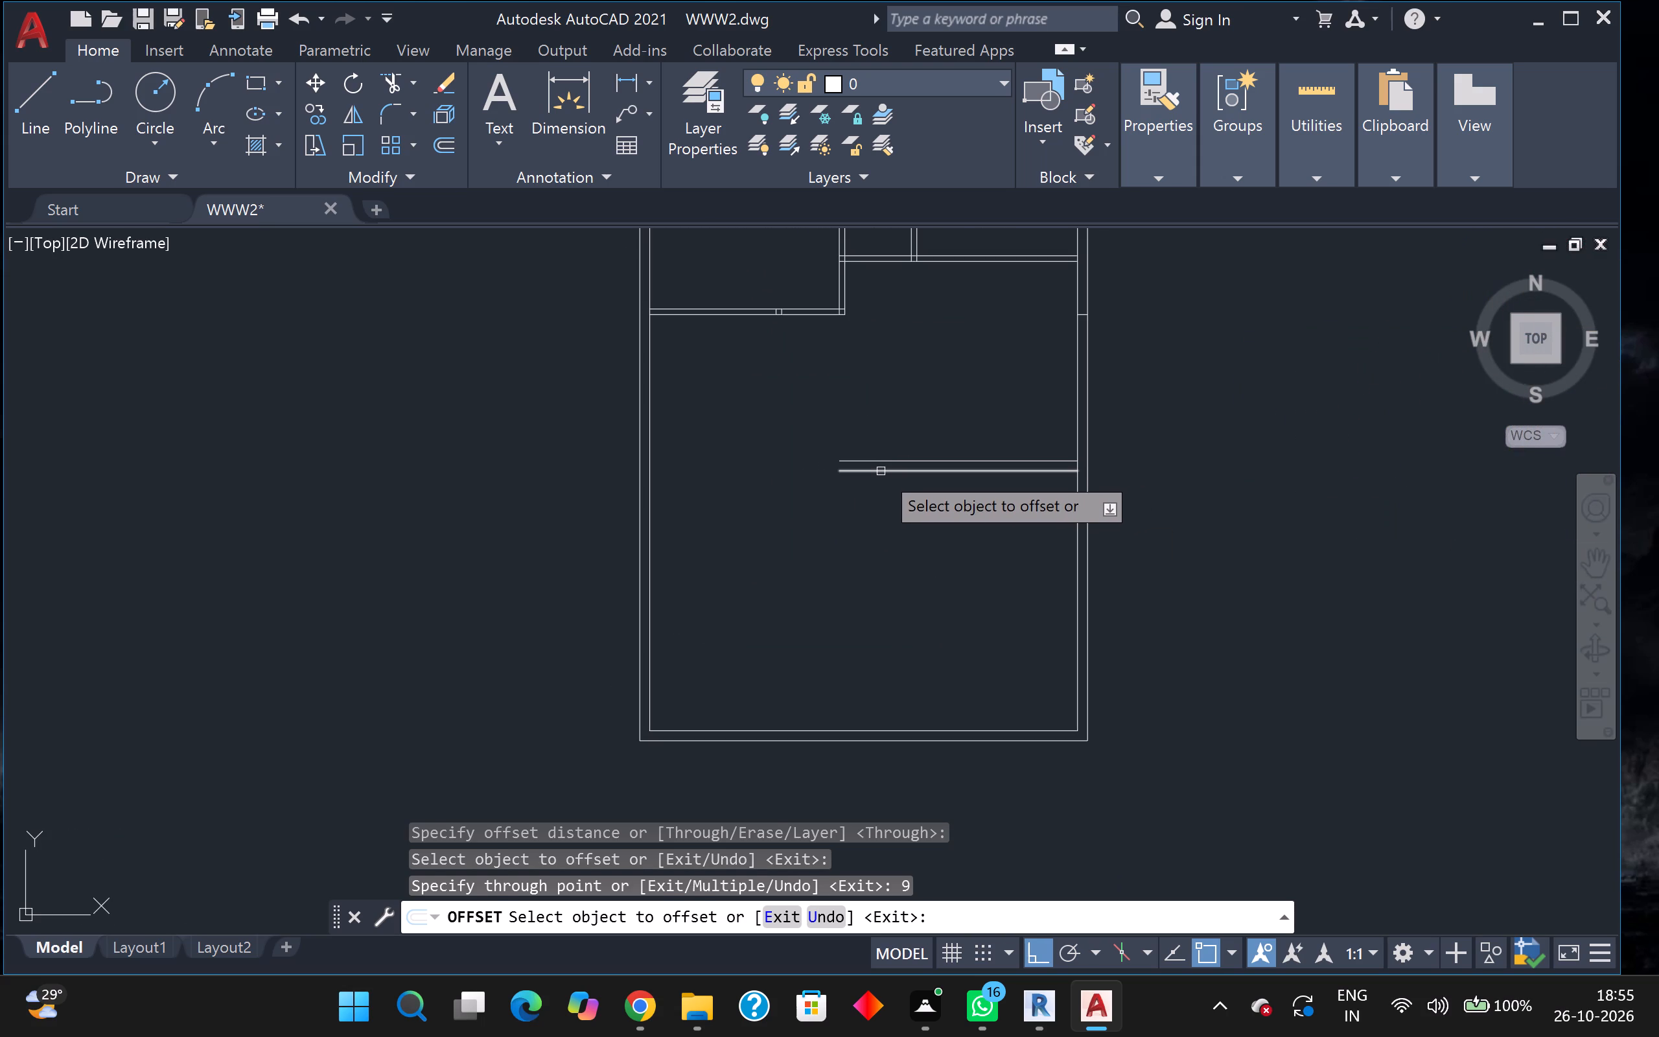
key("Escape")
Draw a short vertical line closing the open west end of the new 9" horizontal wall.
key("l")
key("Return")
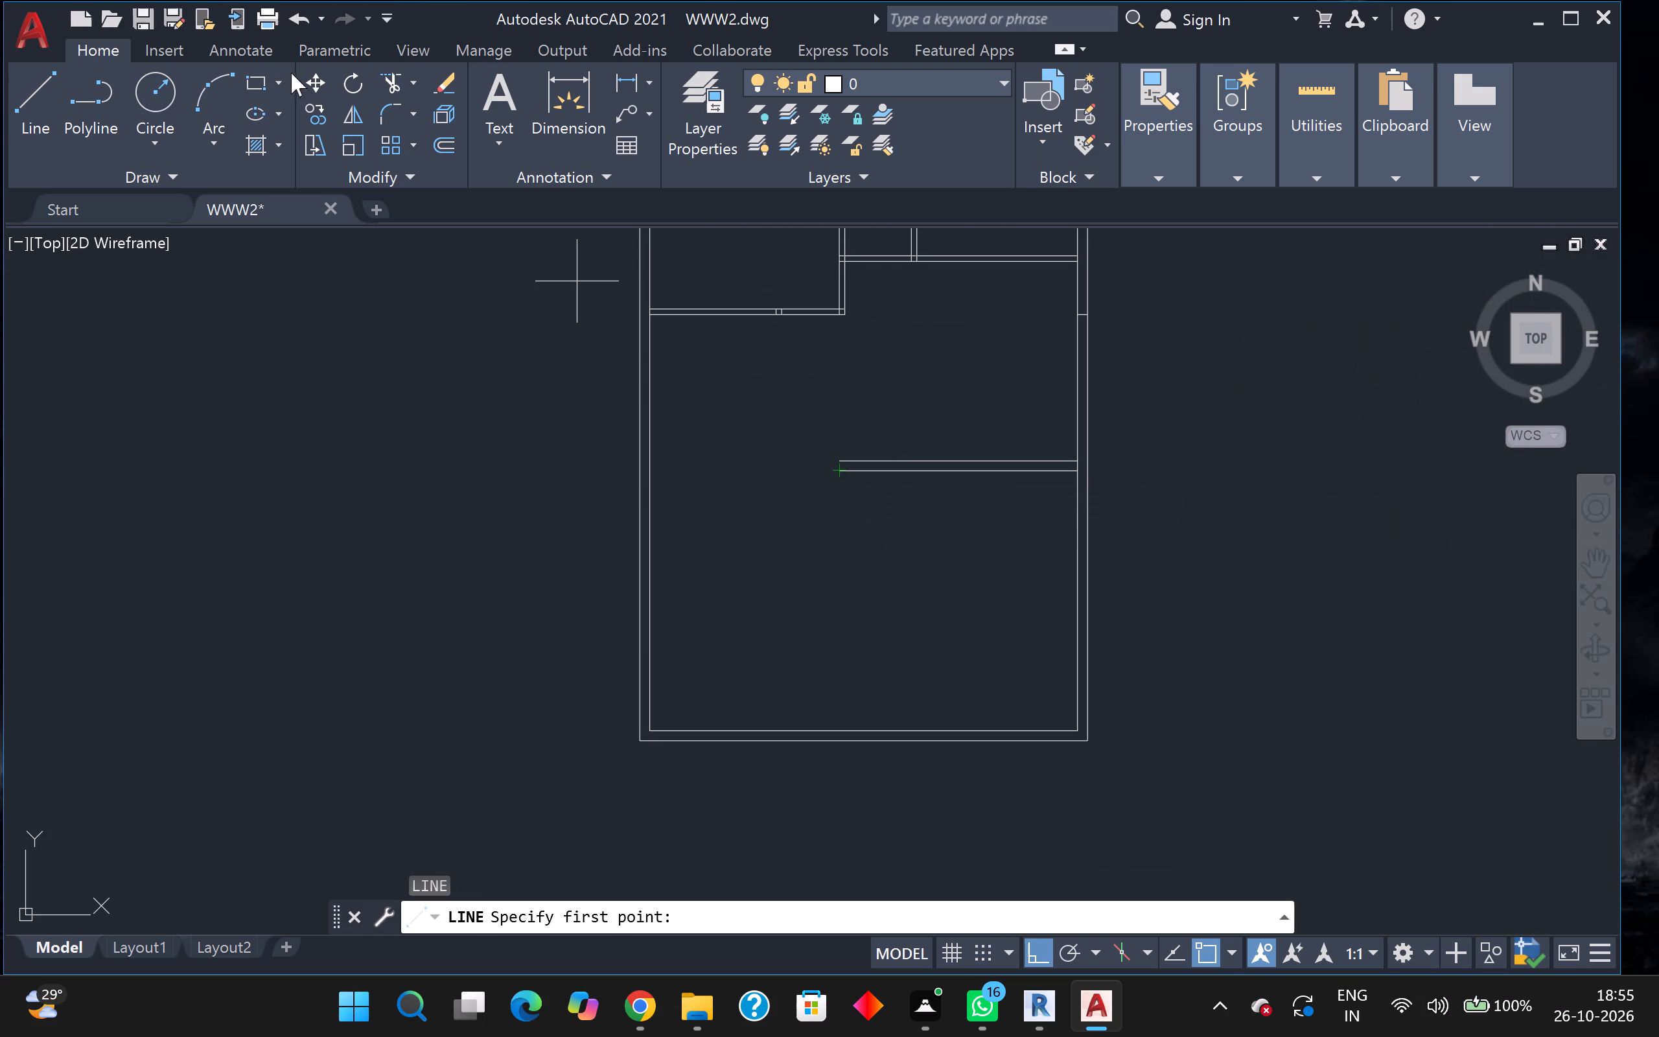
scroll(1018, 633, "up", 1)
scroll(773, 330, "up", 1)
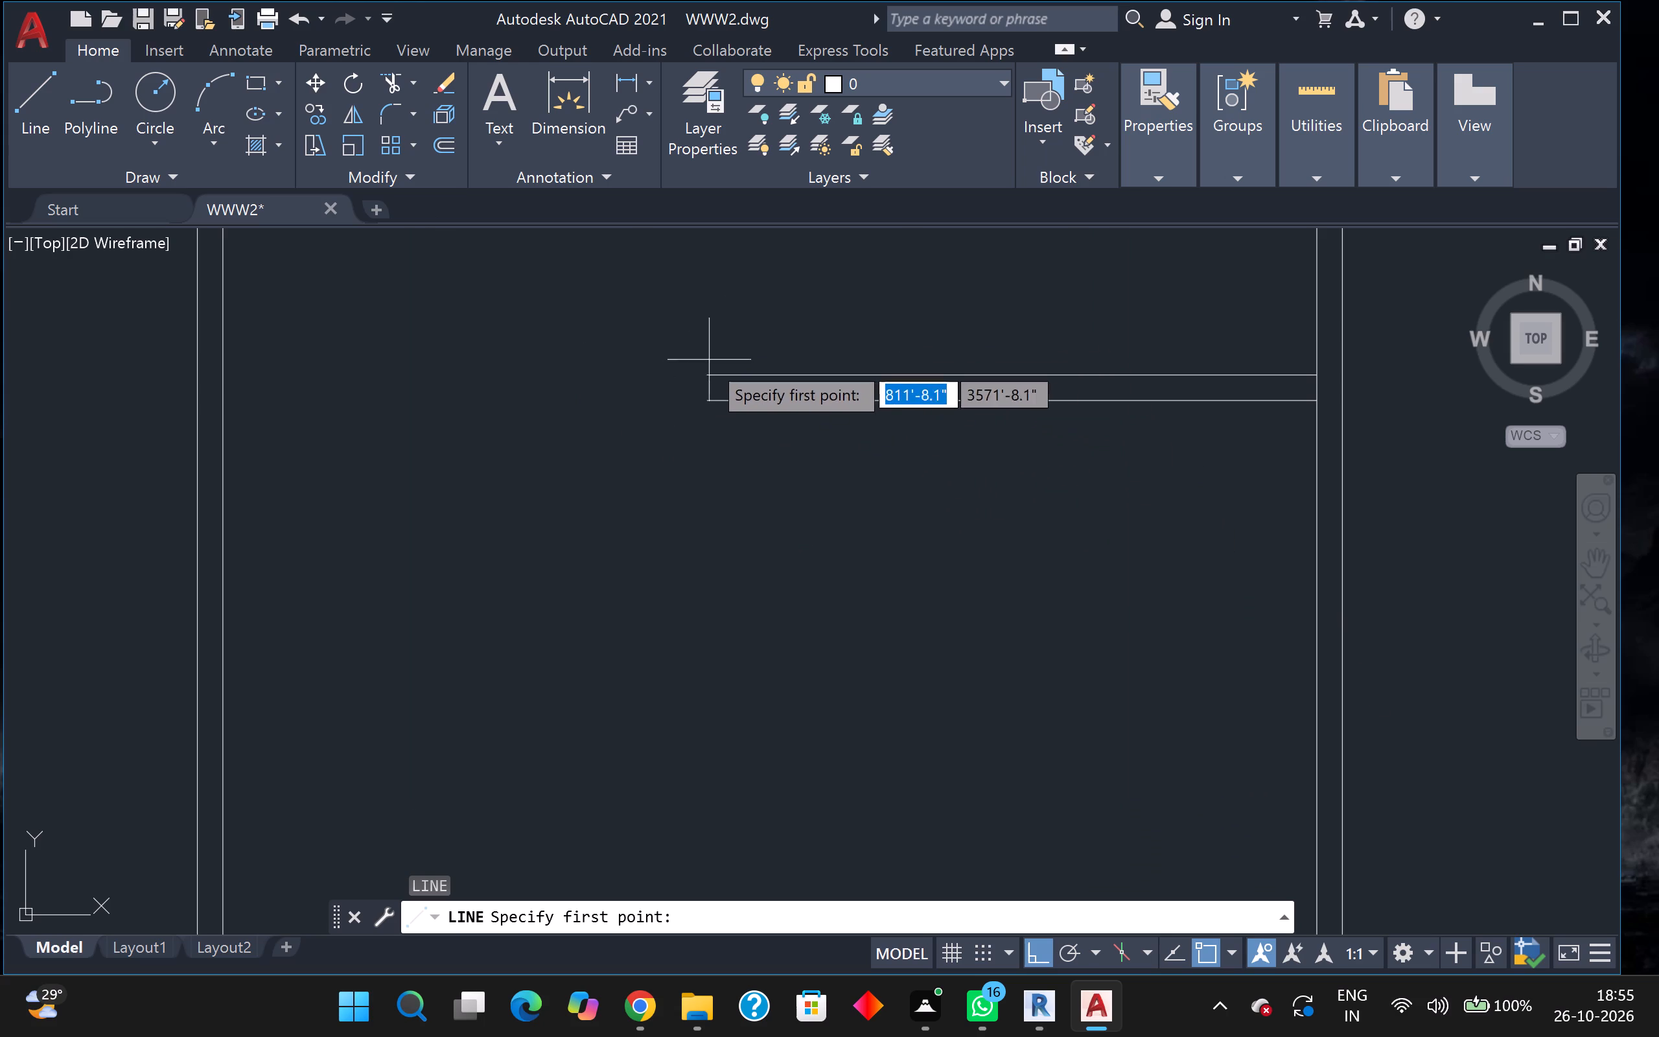
left_click(702, 379)
left_click(702, 402)
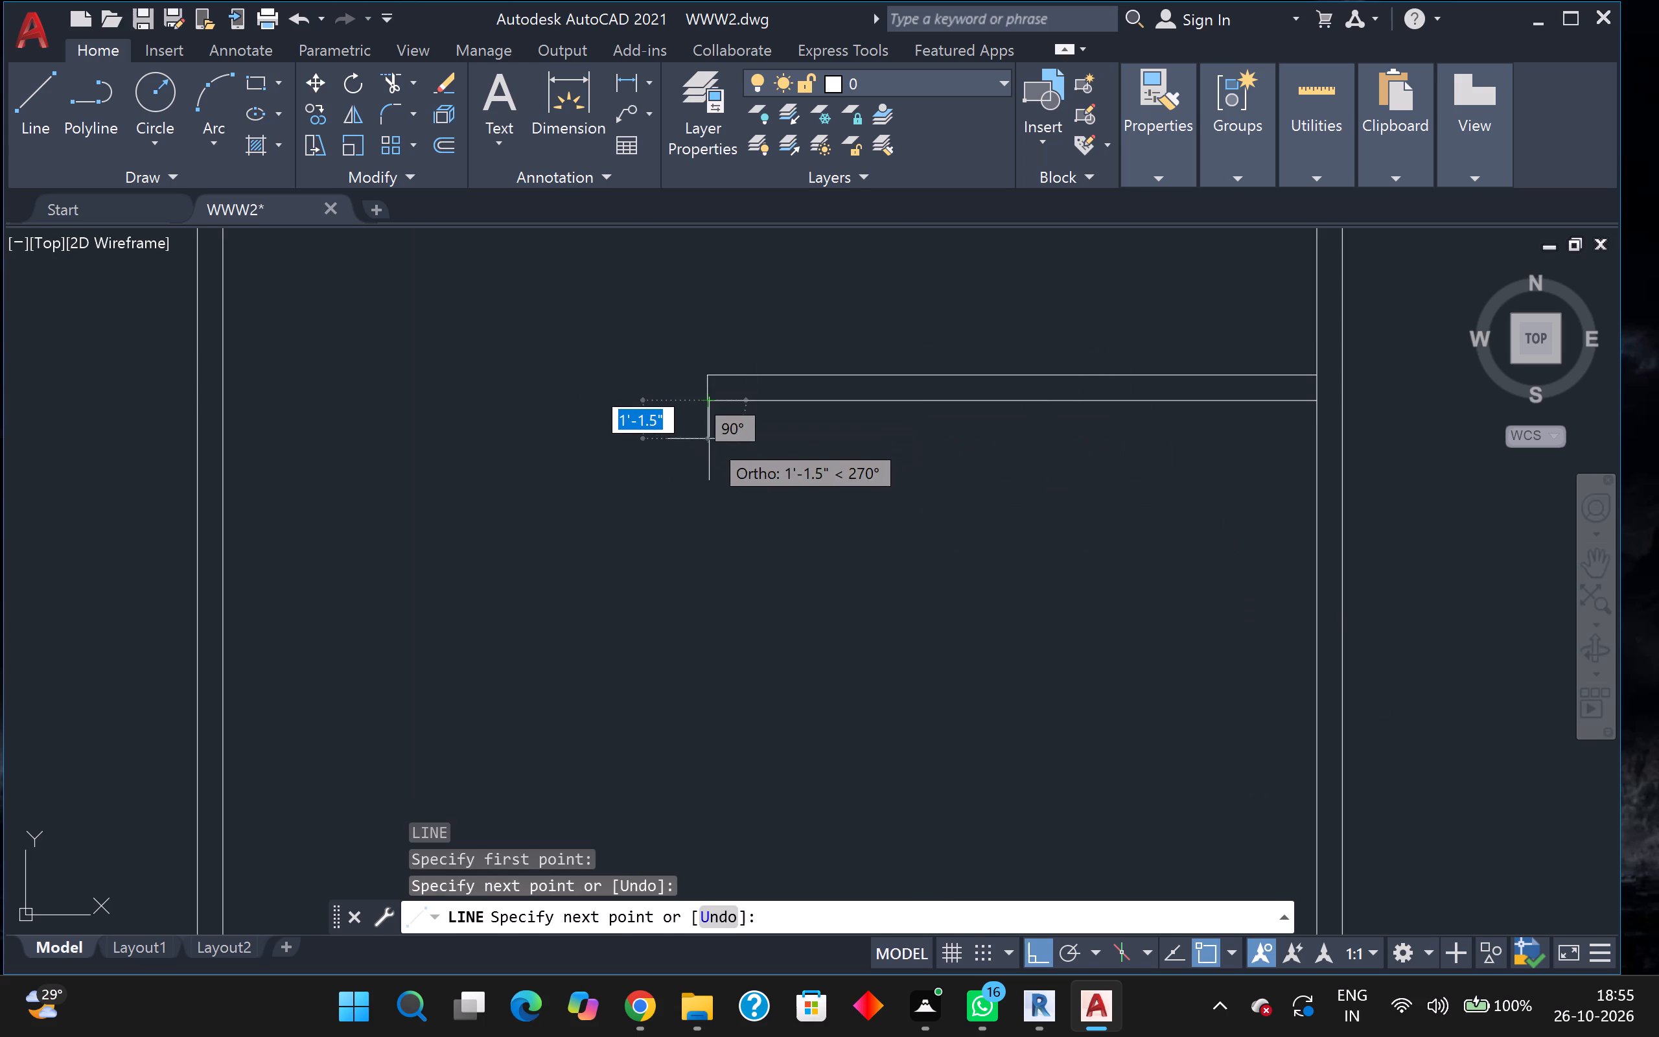
Continue the line 3" south, 9" east and back north to the wall's bottom line, forming a small stub at its west end.
key("3")
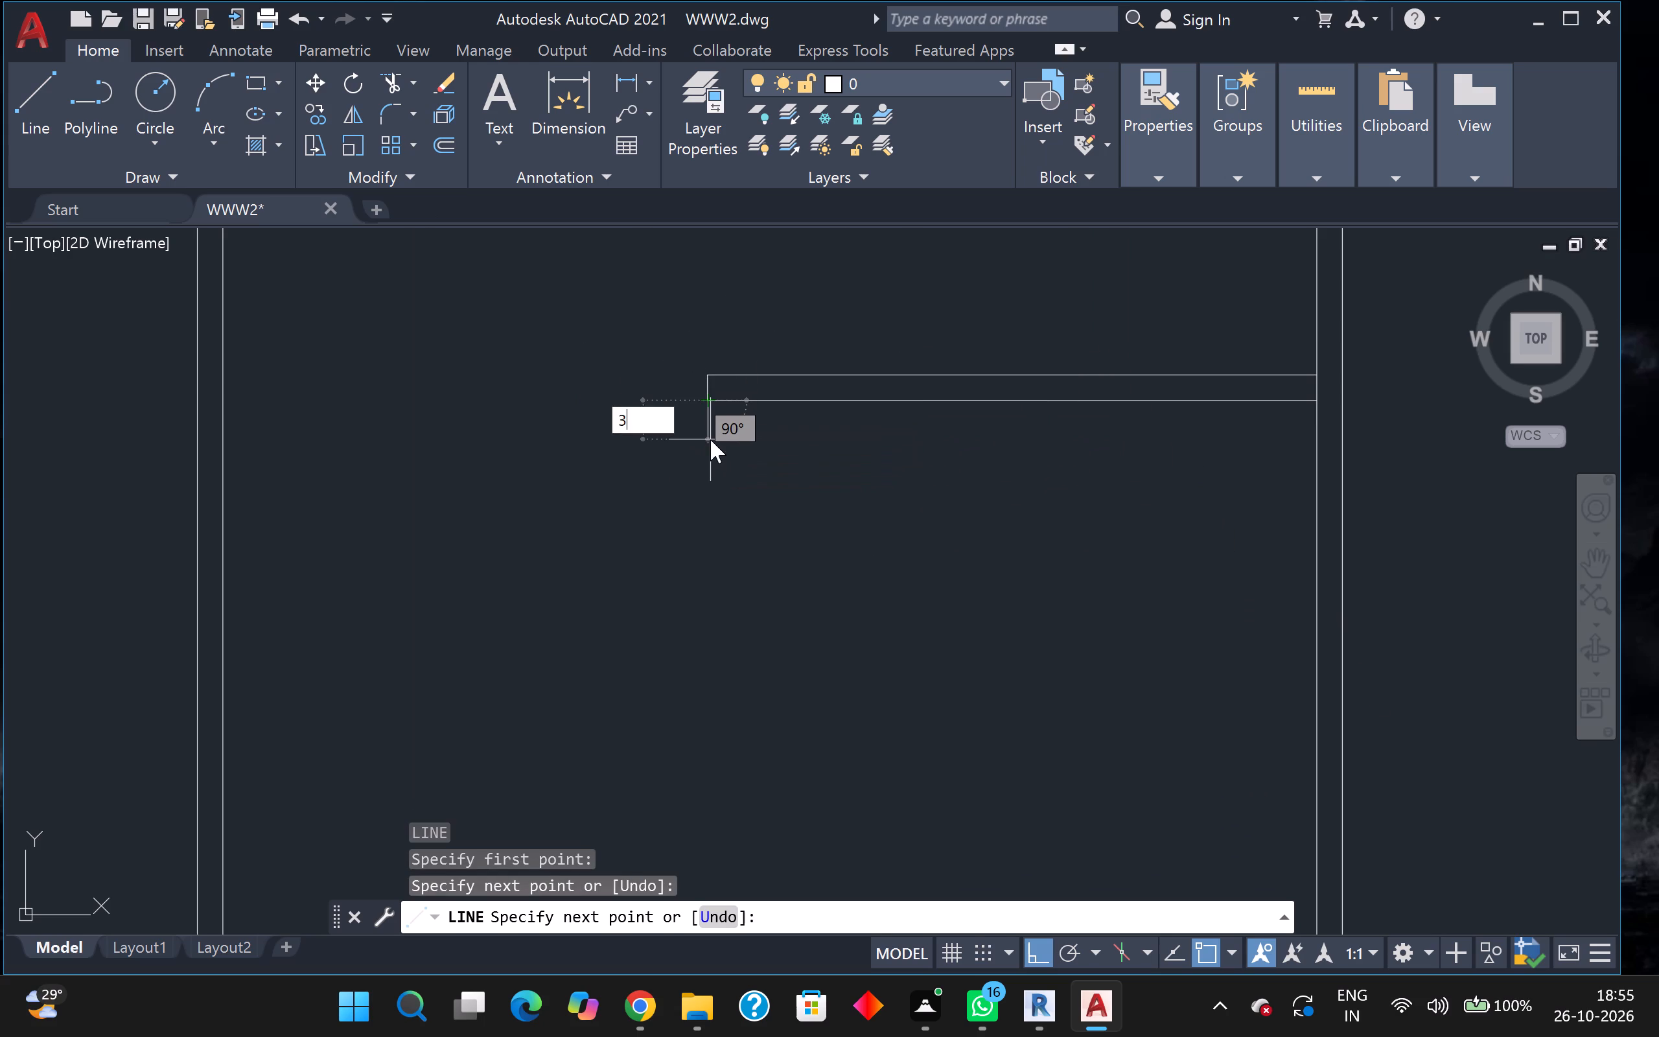
key("Return")
scroll(712, 439, "up", 2)
scroll(771, 432, "up", 1)
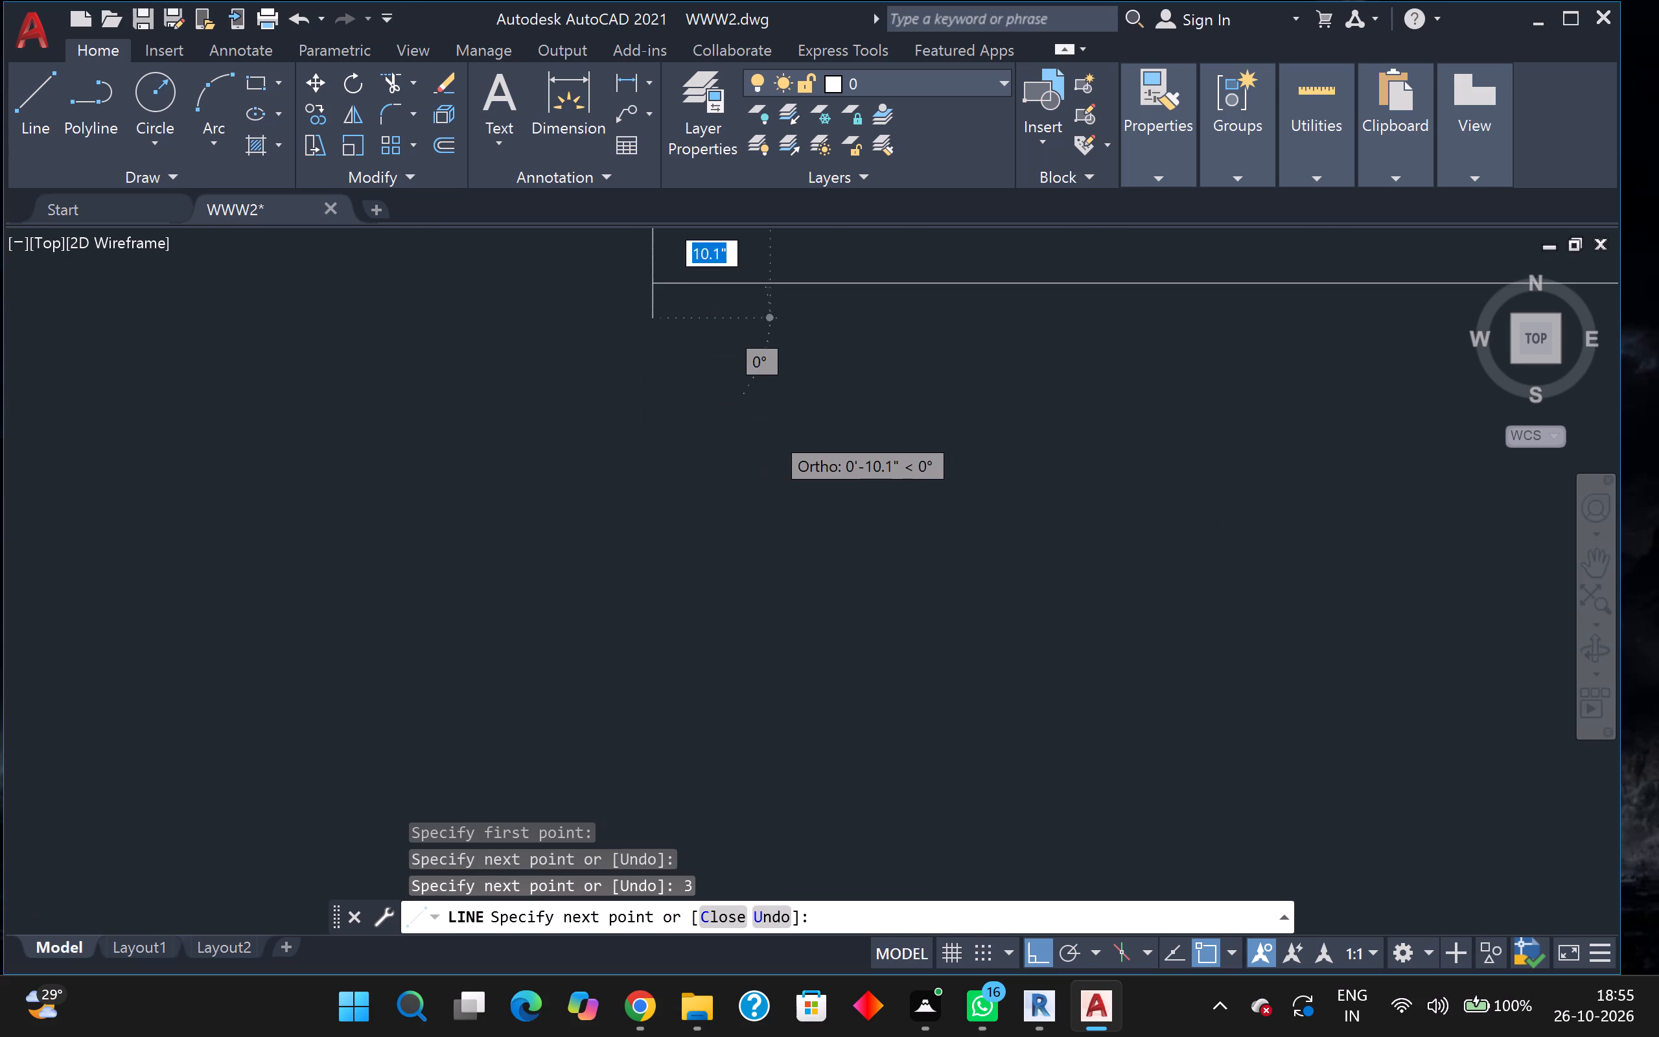
middle_click_drag(770, 419, 850, 623)
scroll(844, 522, "up", 2)
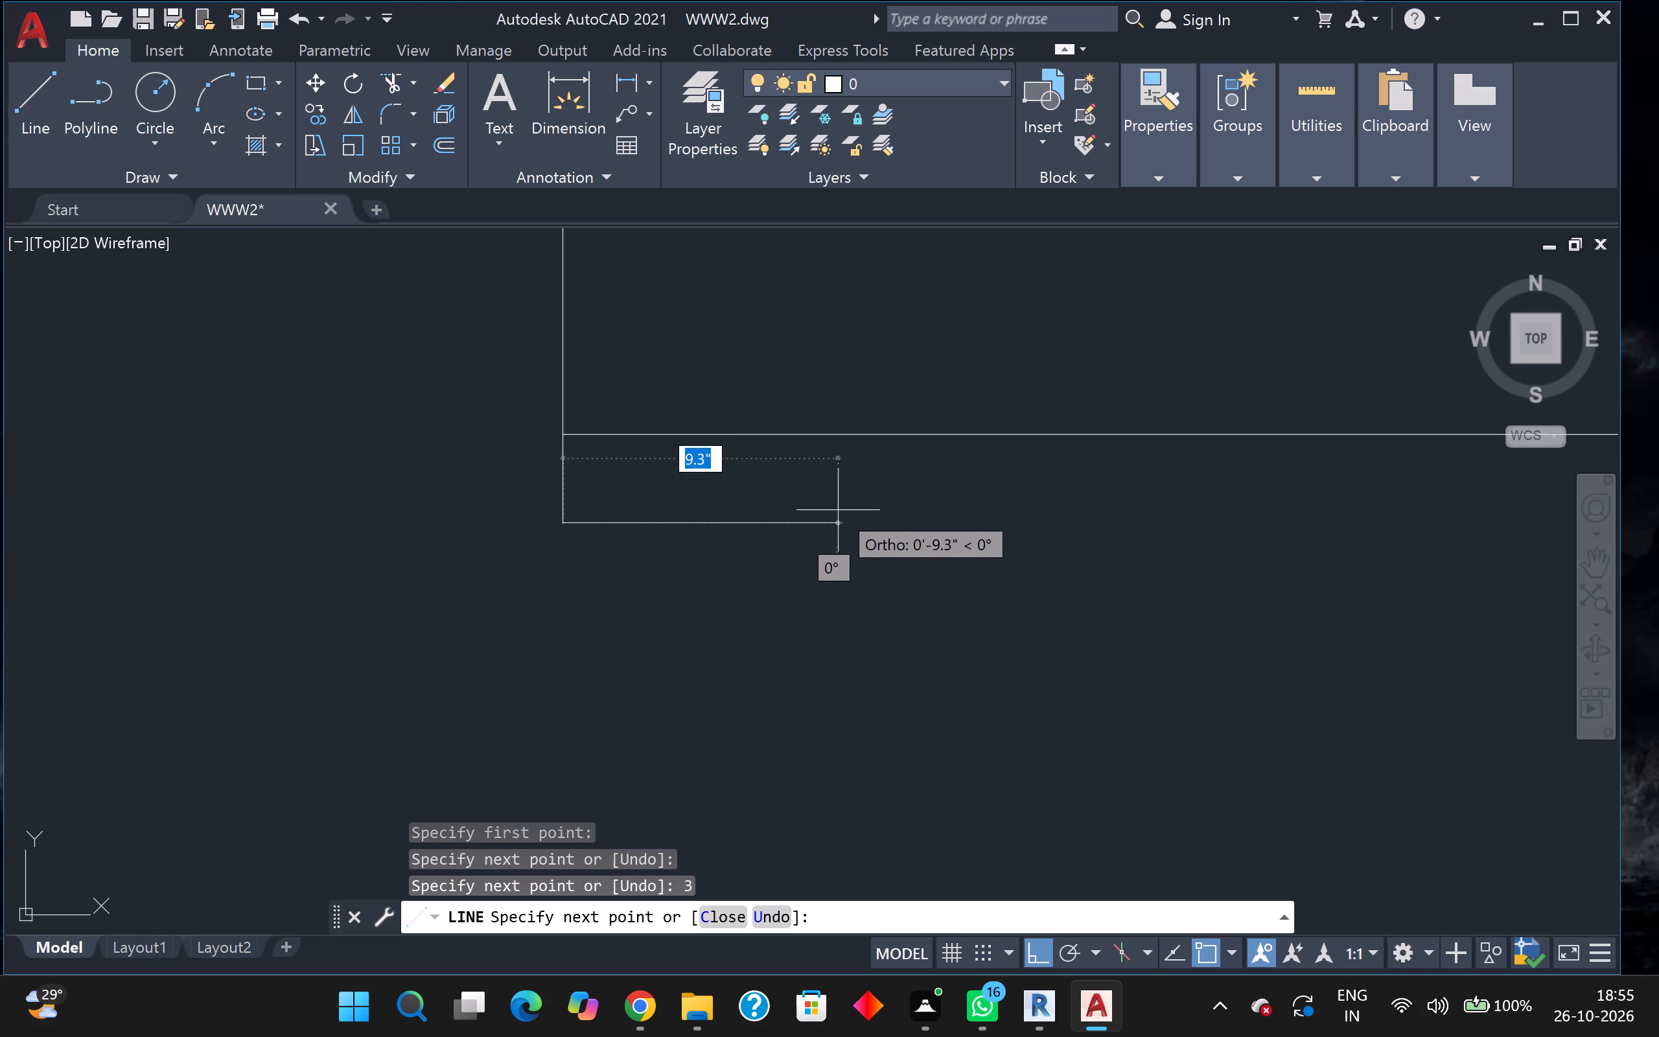
key("9")
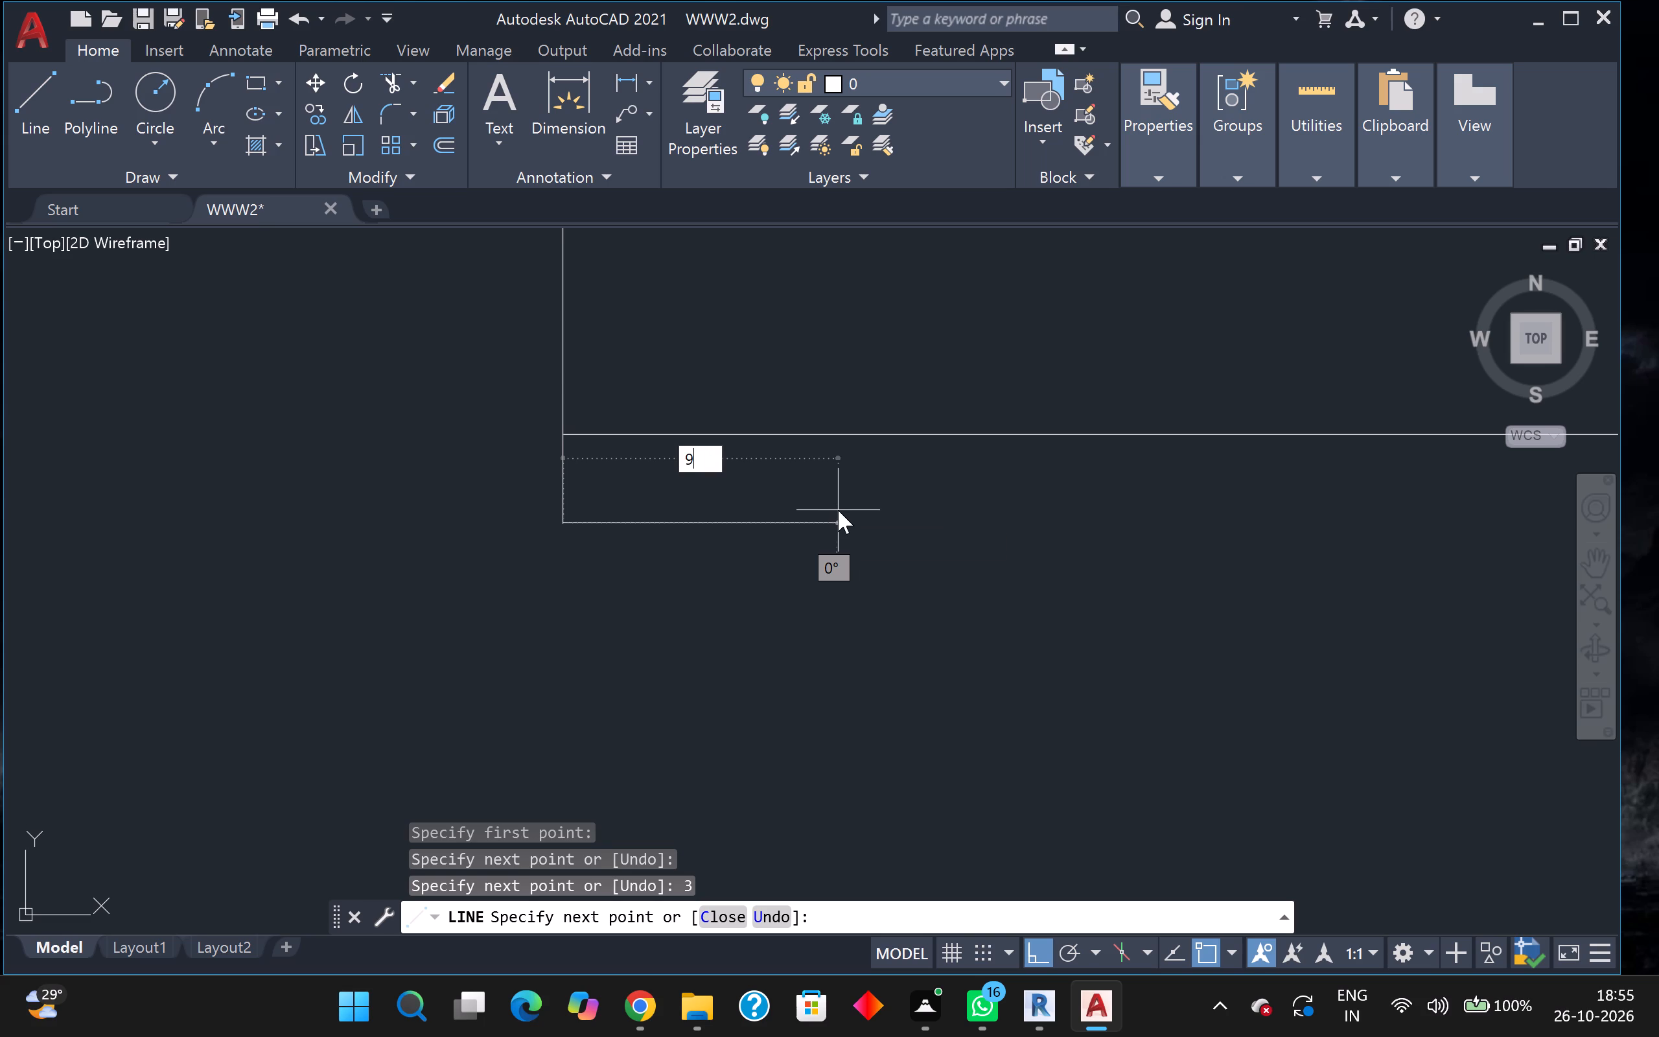
key("Return")
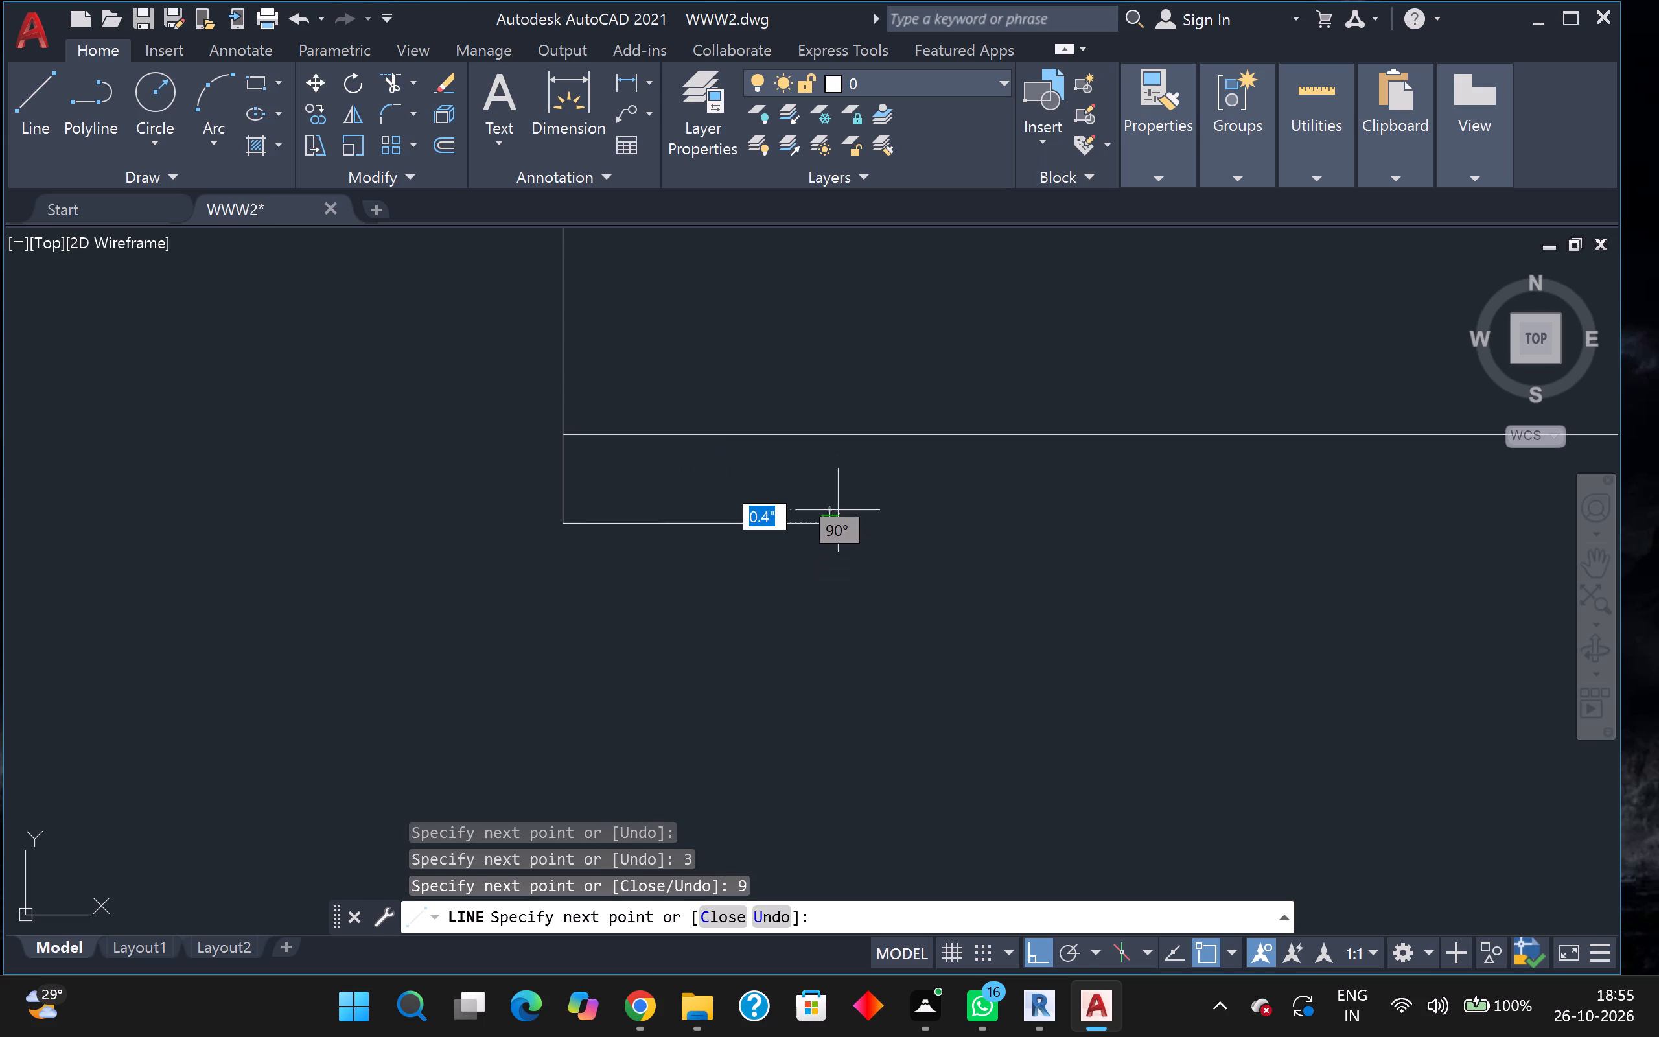
scroll(769, 495, "up", 1)
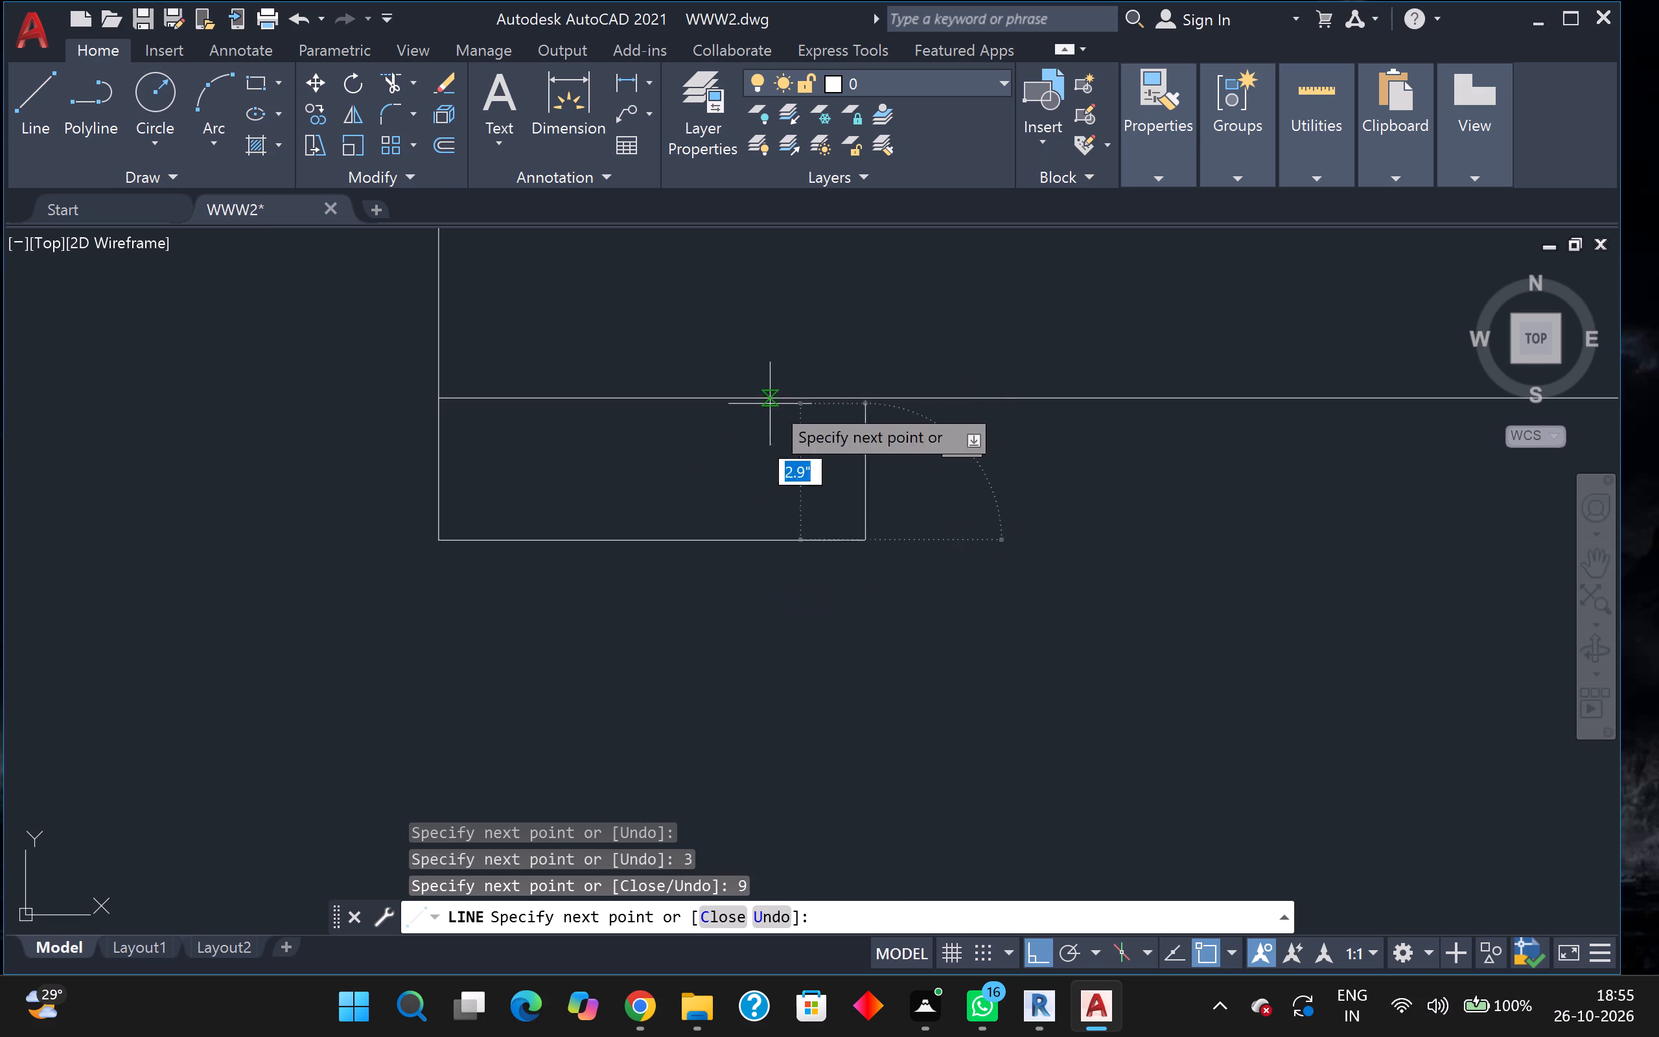
scroll(861, 375, "up", 1)
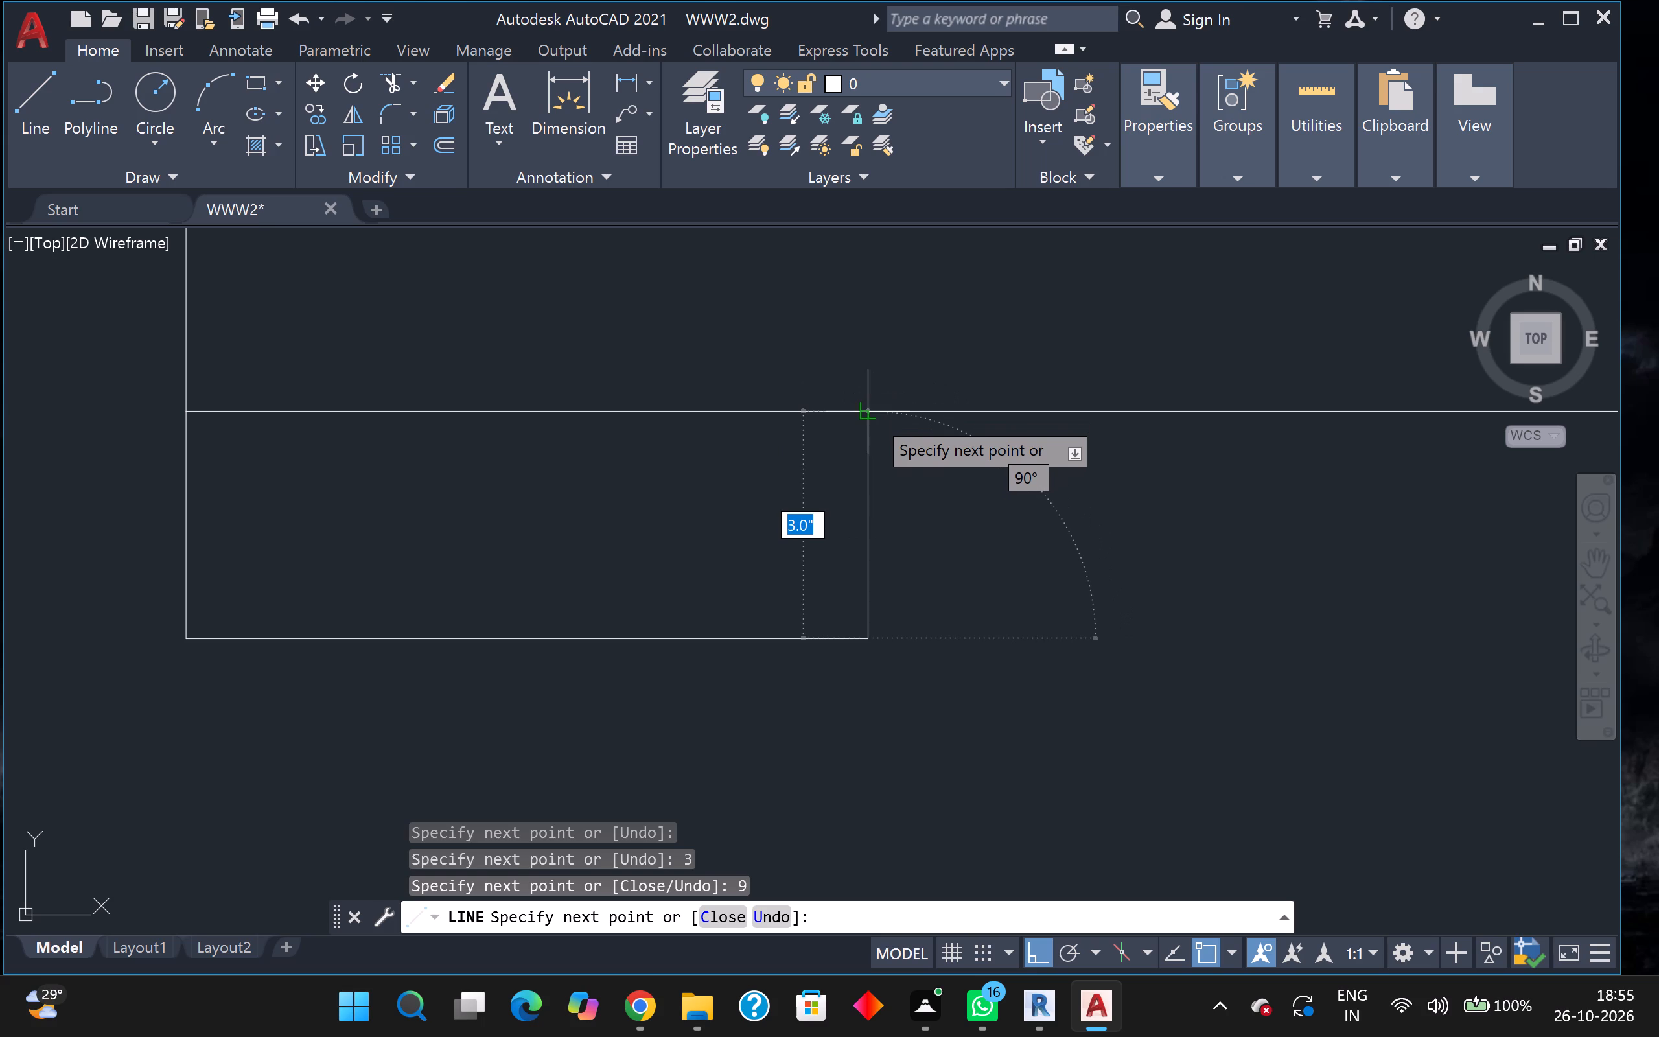
scroll(872, 415, "up", 1)
left_click(868, 408)
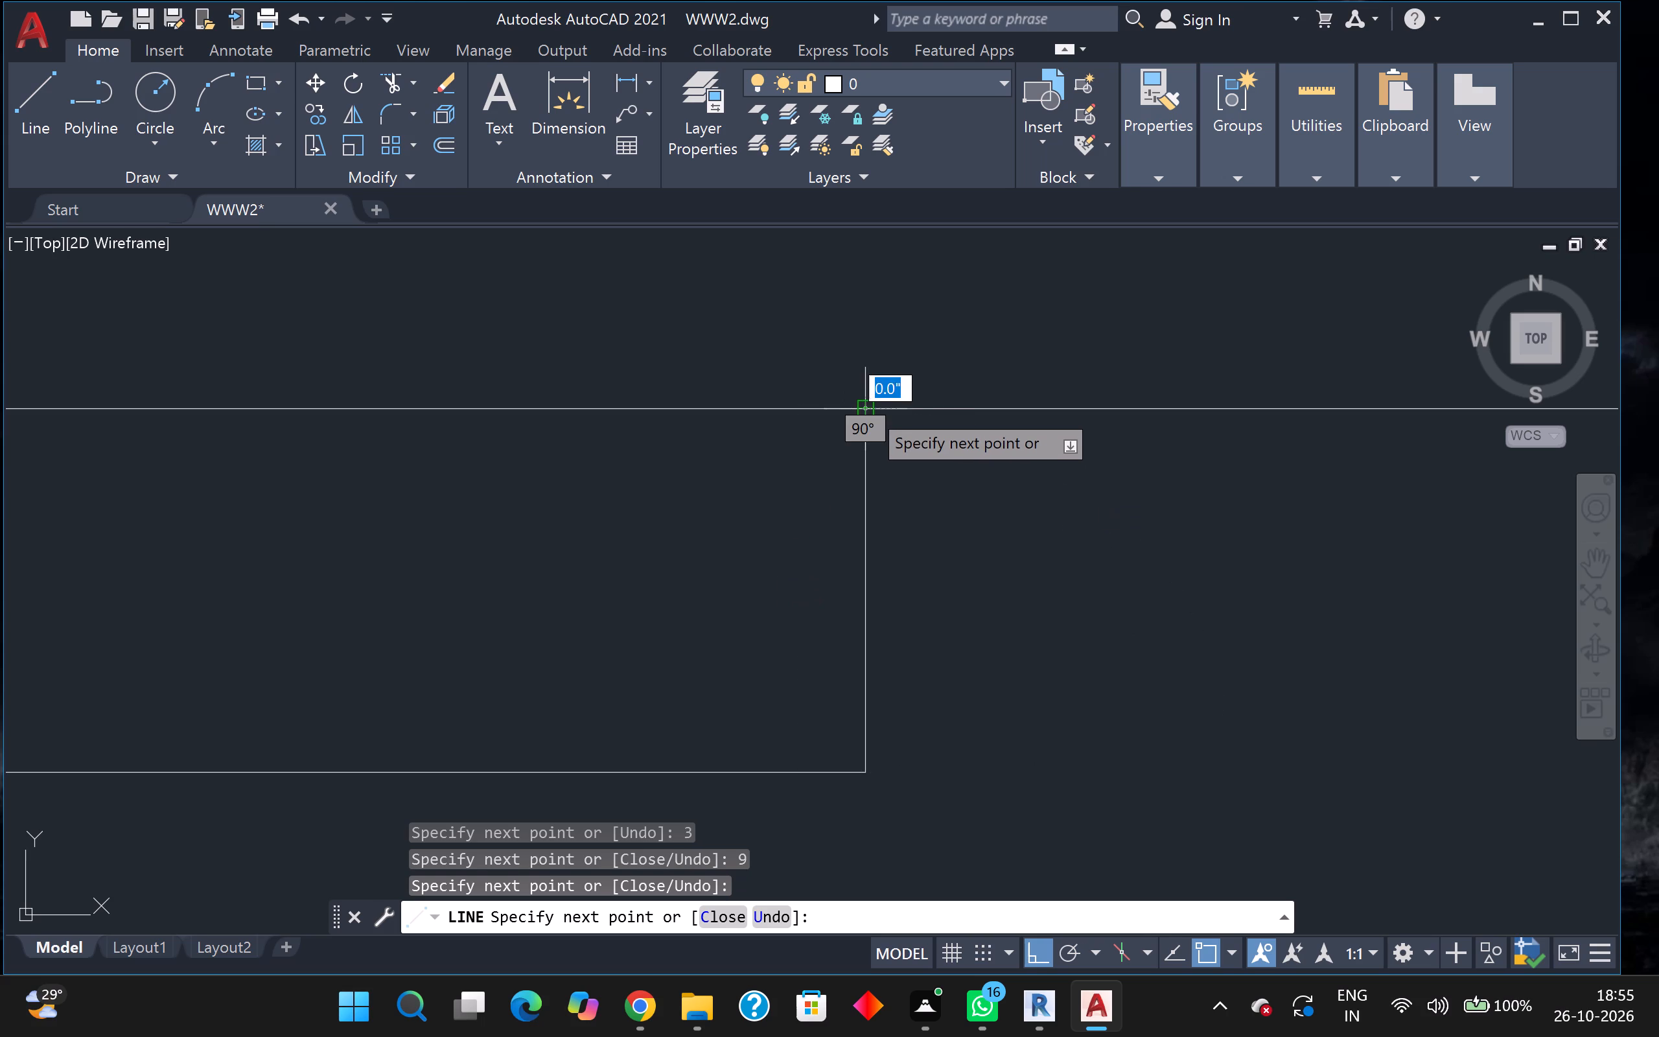
scroll(868, 413, "down", 4)
key("Tab")
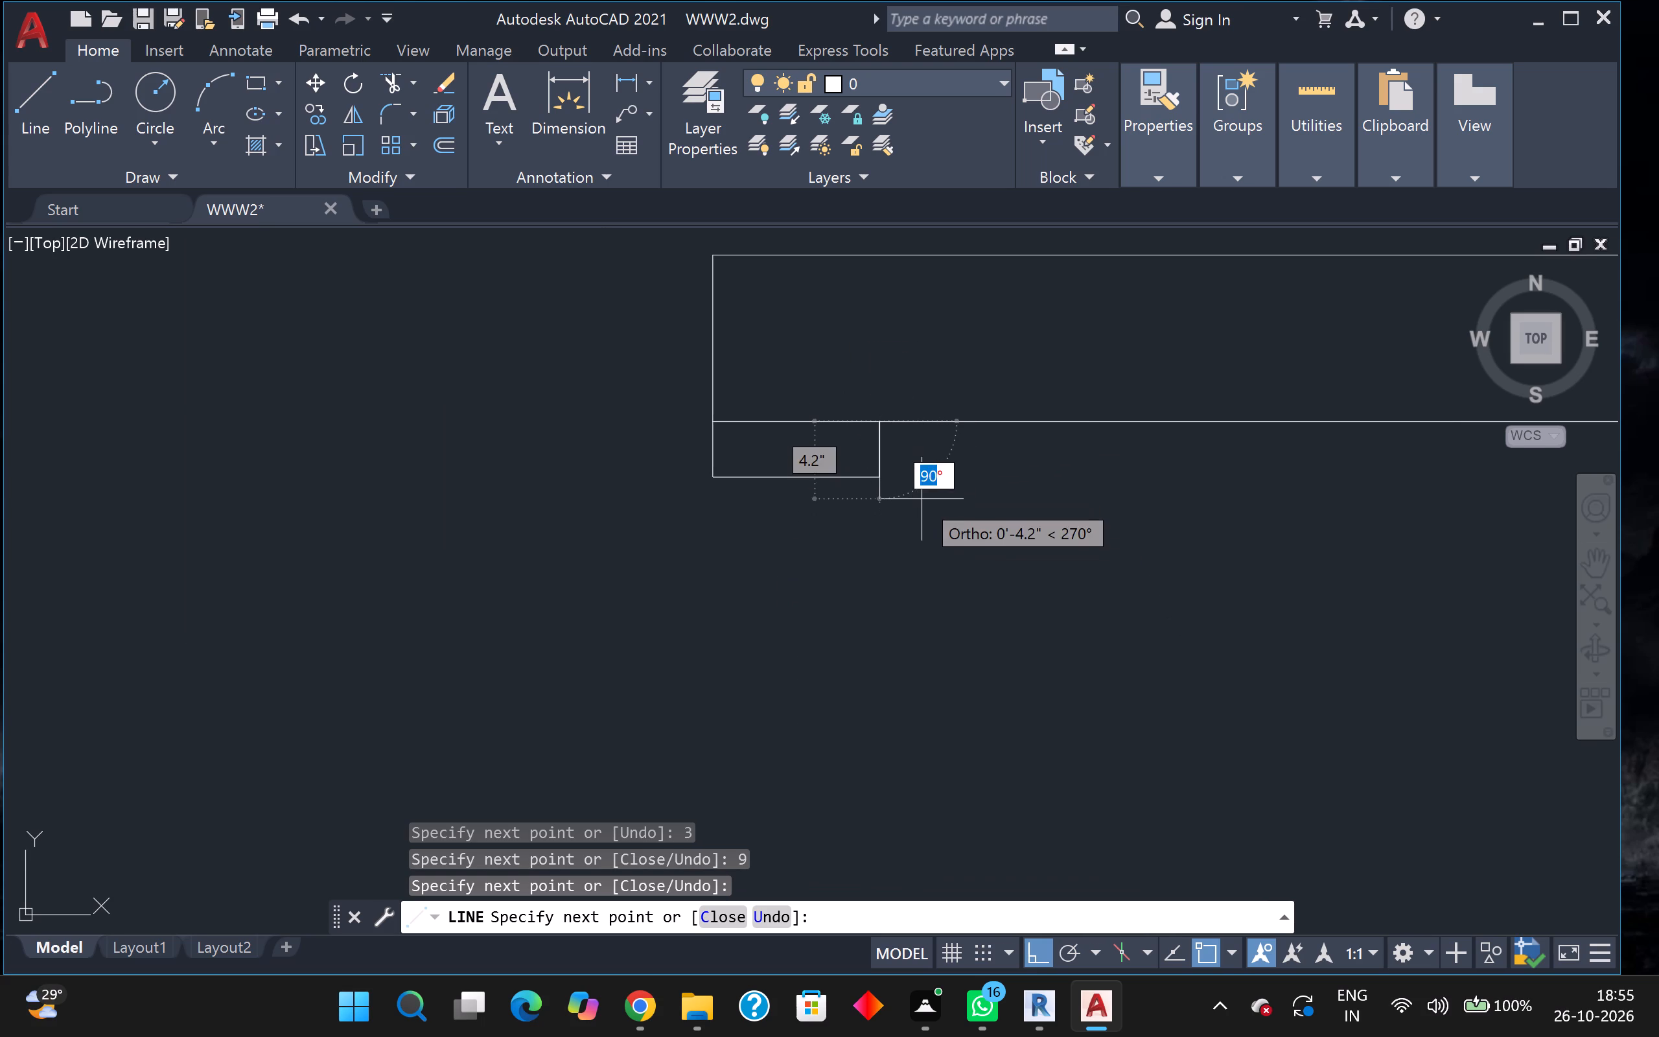
key("Escape")
Offset the inner line of the west outer wall 13' to the east.
middle_click_drag(945, 499, 1192, 644)
scroll(1203, 643, "down", 4)
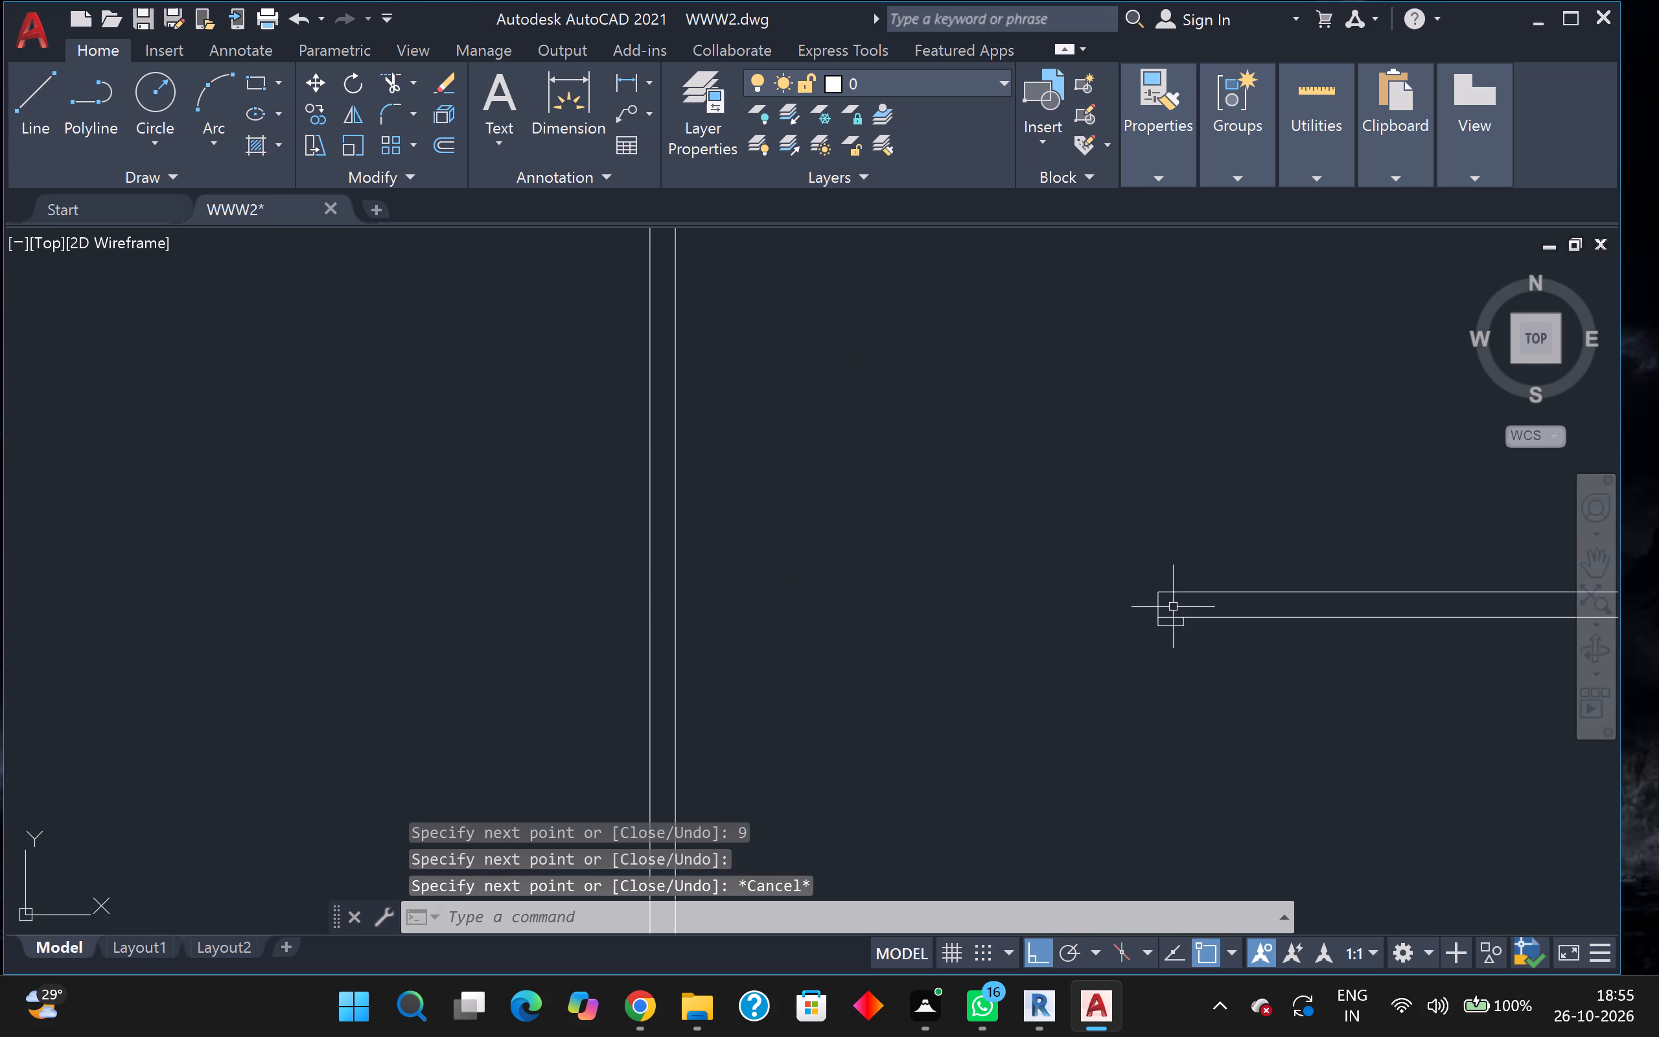
middle_click_drag(1130, 601, 940, 520)
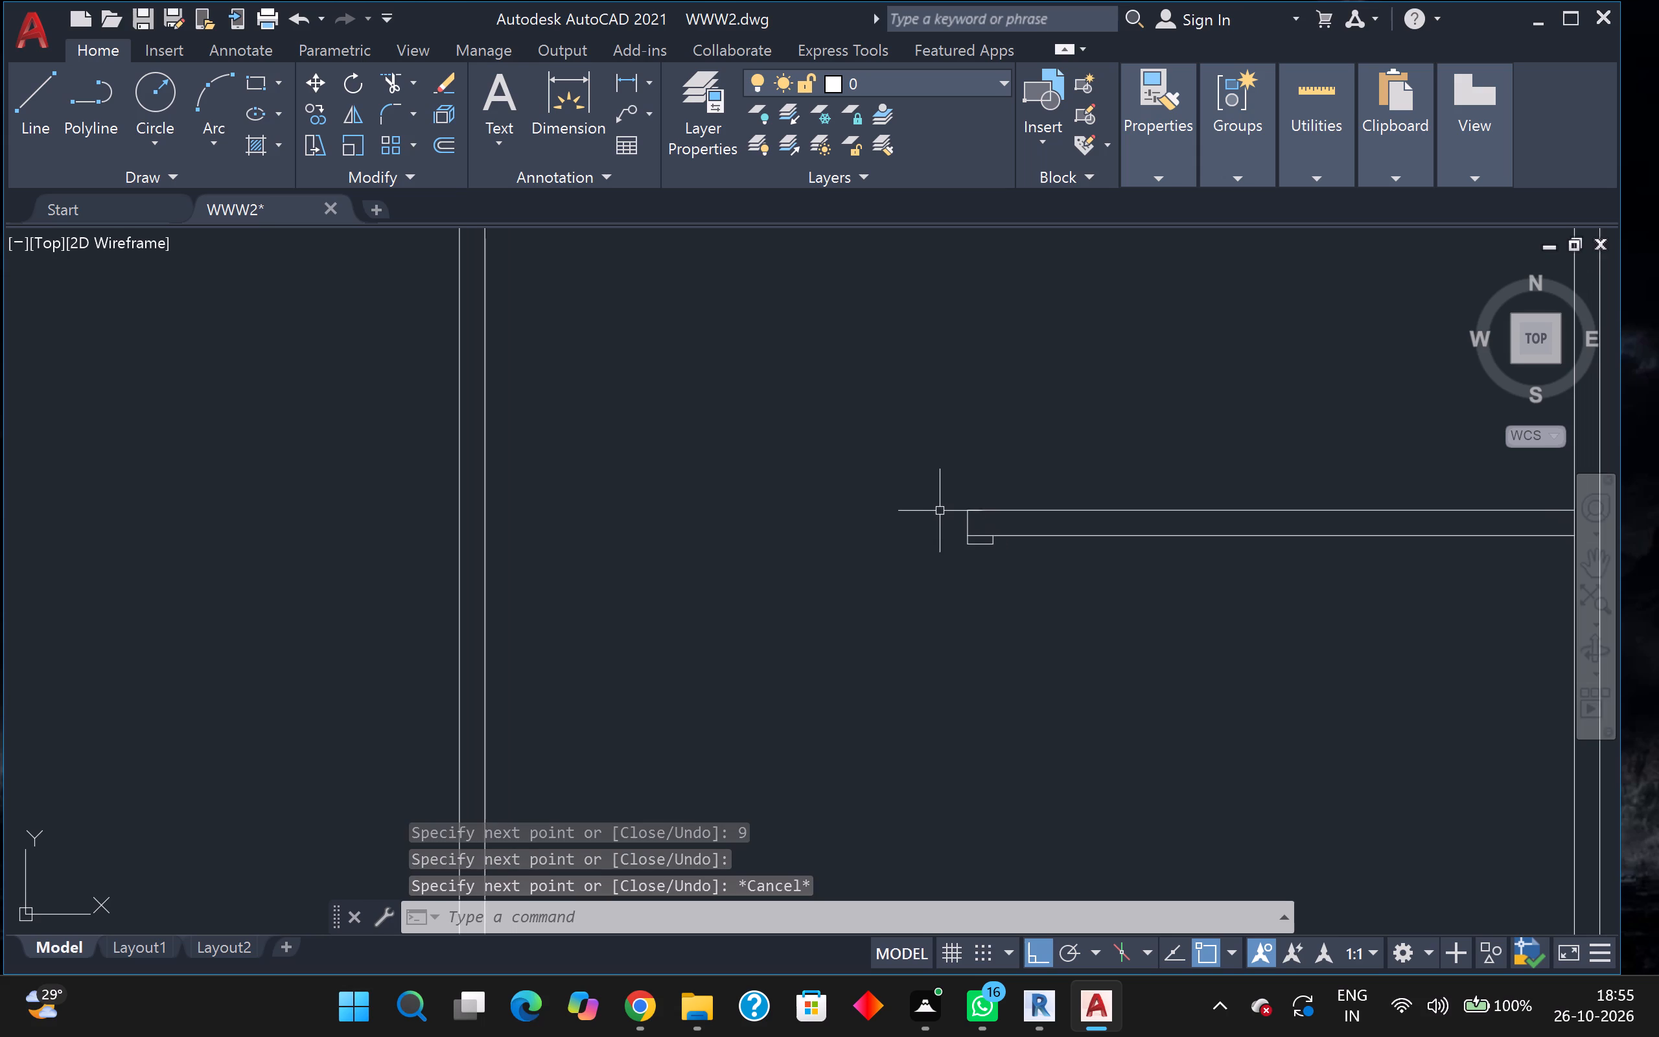
scroll(942, 511, "down", 2)
scroll(940, 508, "up", 2)
scroll(939, 508, "down", 1)
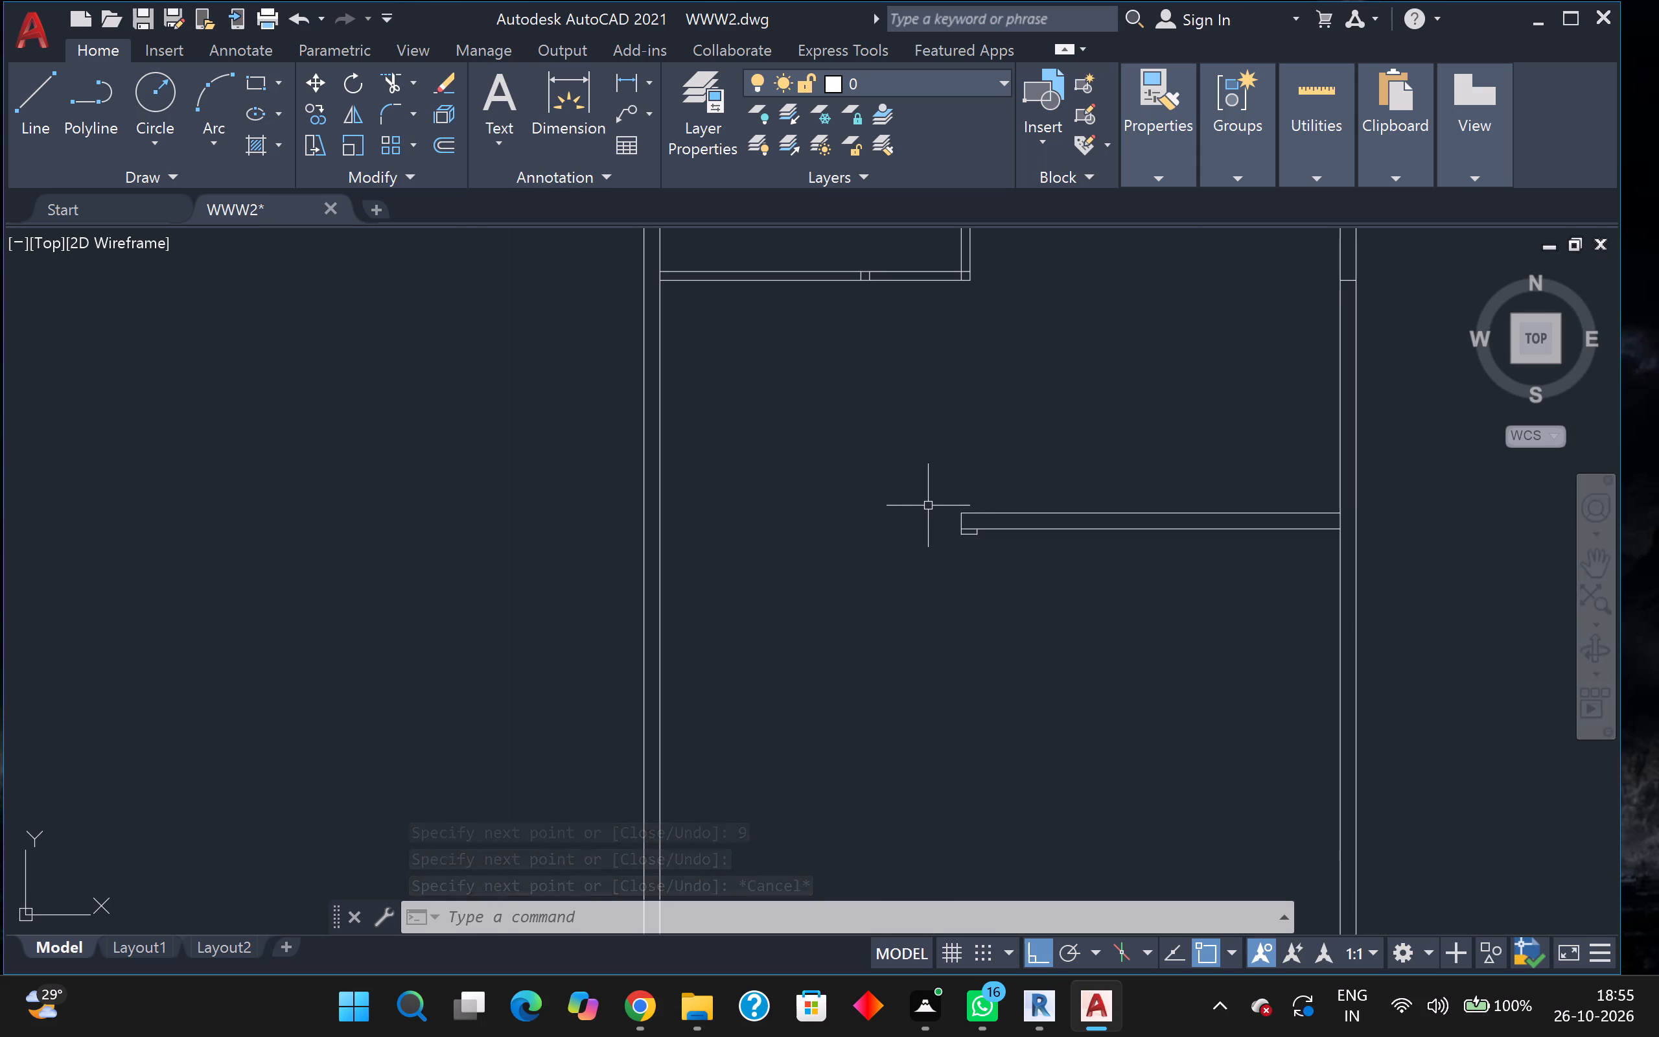
key("o")
key("Return")
key("Return")
scroll(872, 523, "up", 1)
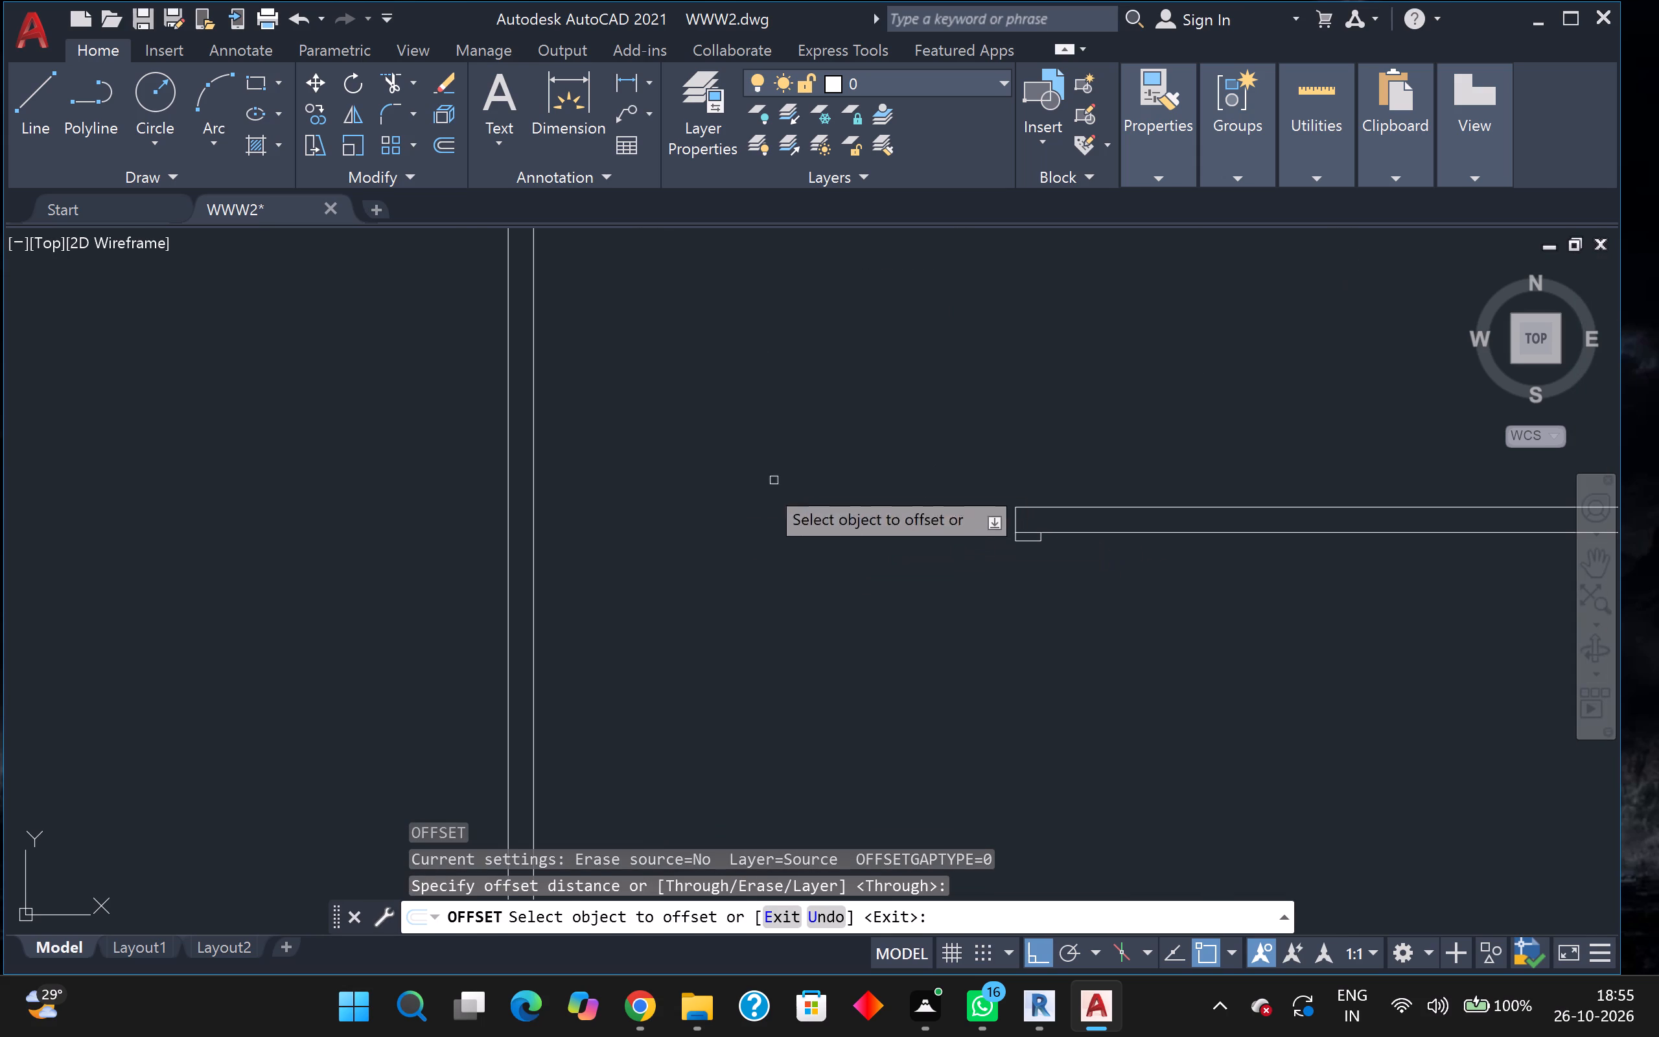
left_click(532, 542)
scroll(535, 542, "down", 4)
scroll(629, 539, "up", 2)
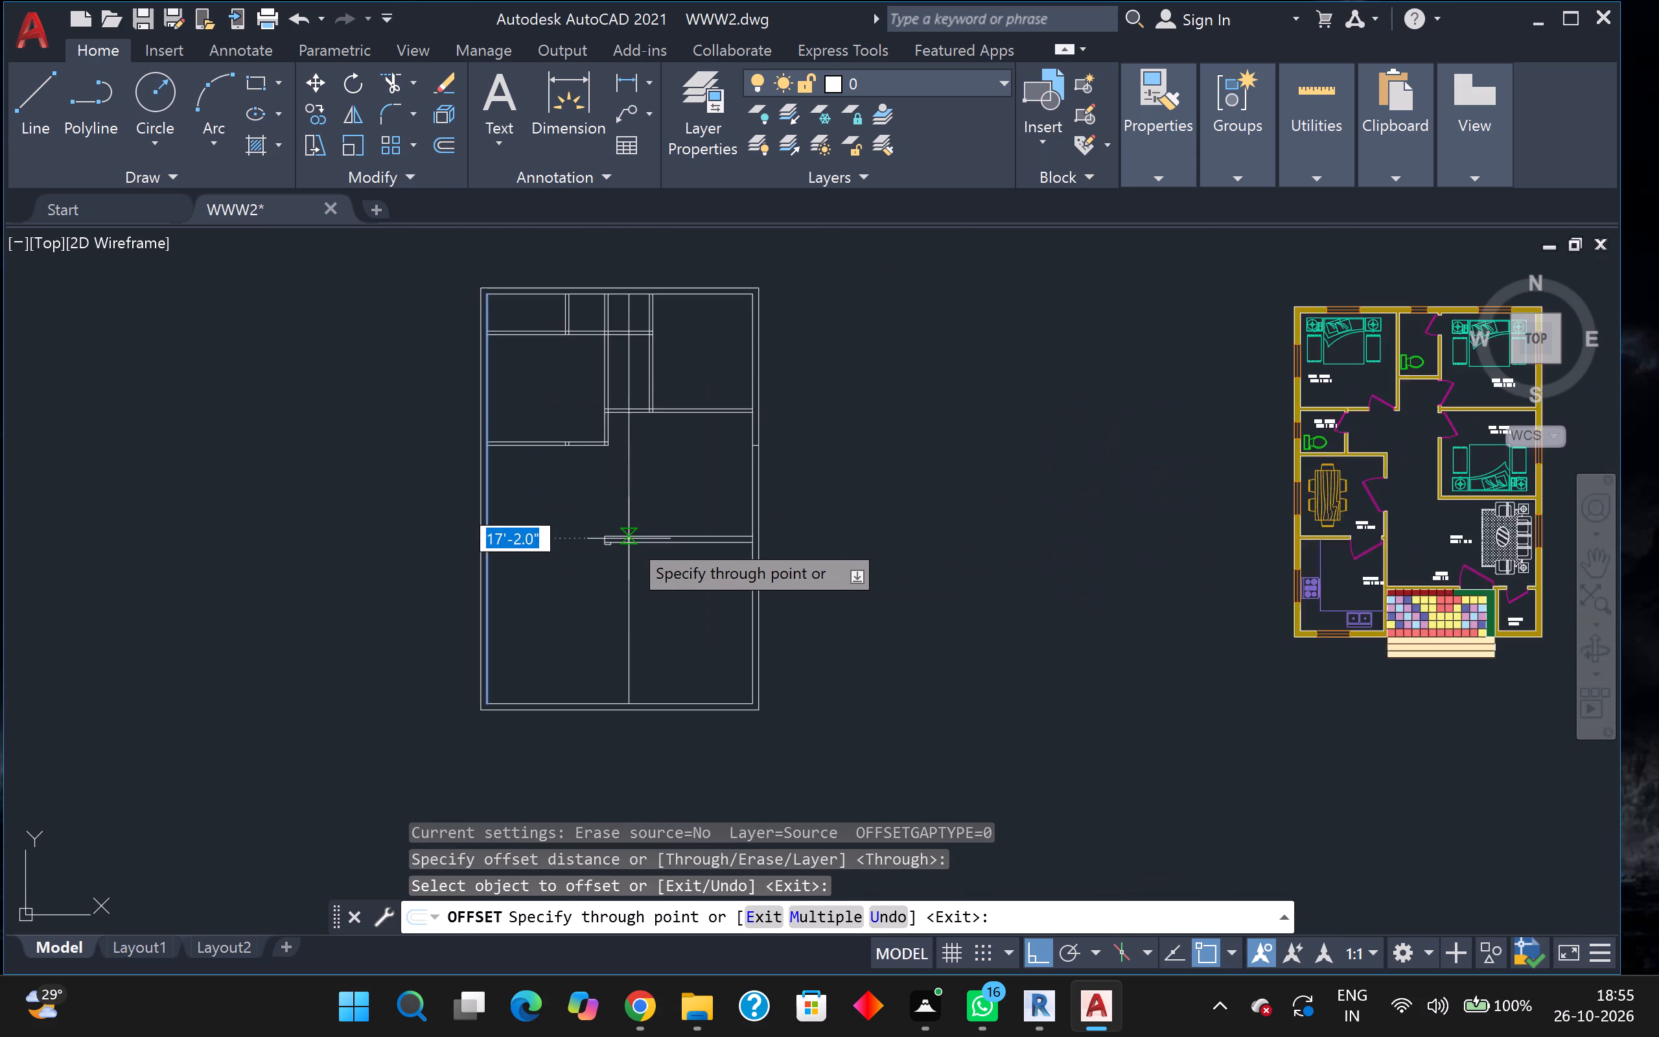
scroll(573, 542, "up", 2)
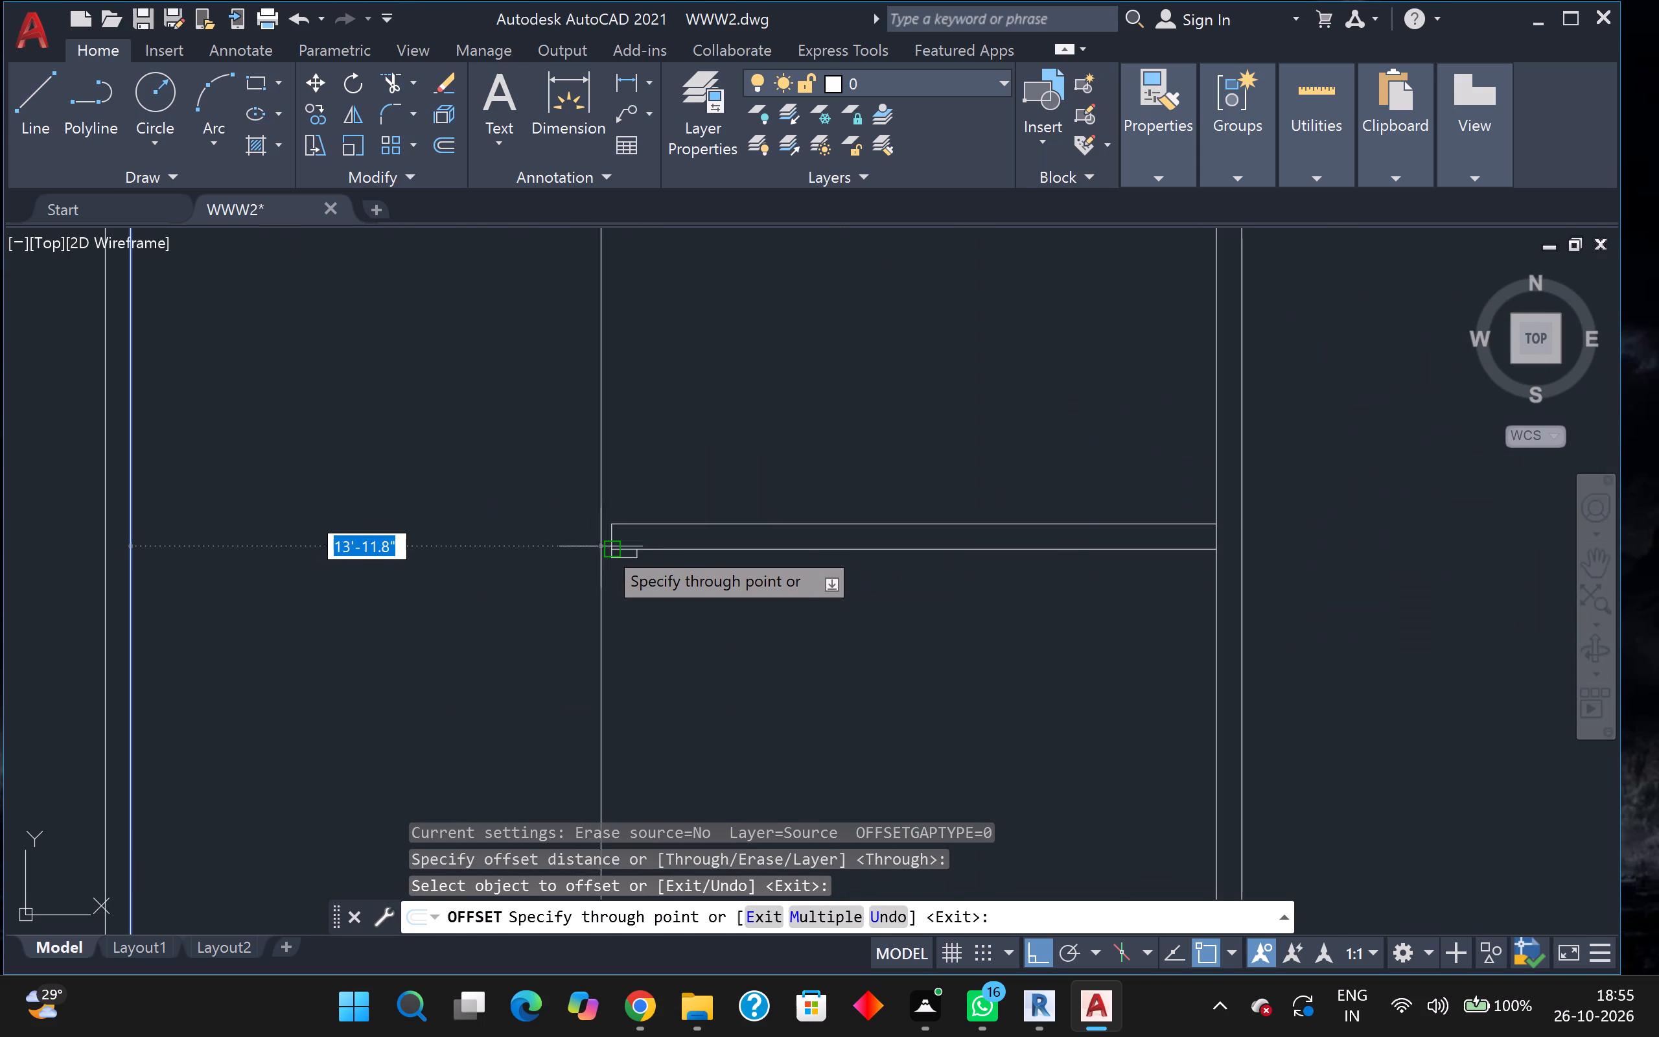
scroll(607, 547, "up", 1)
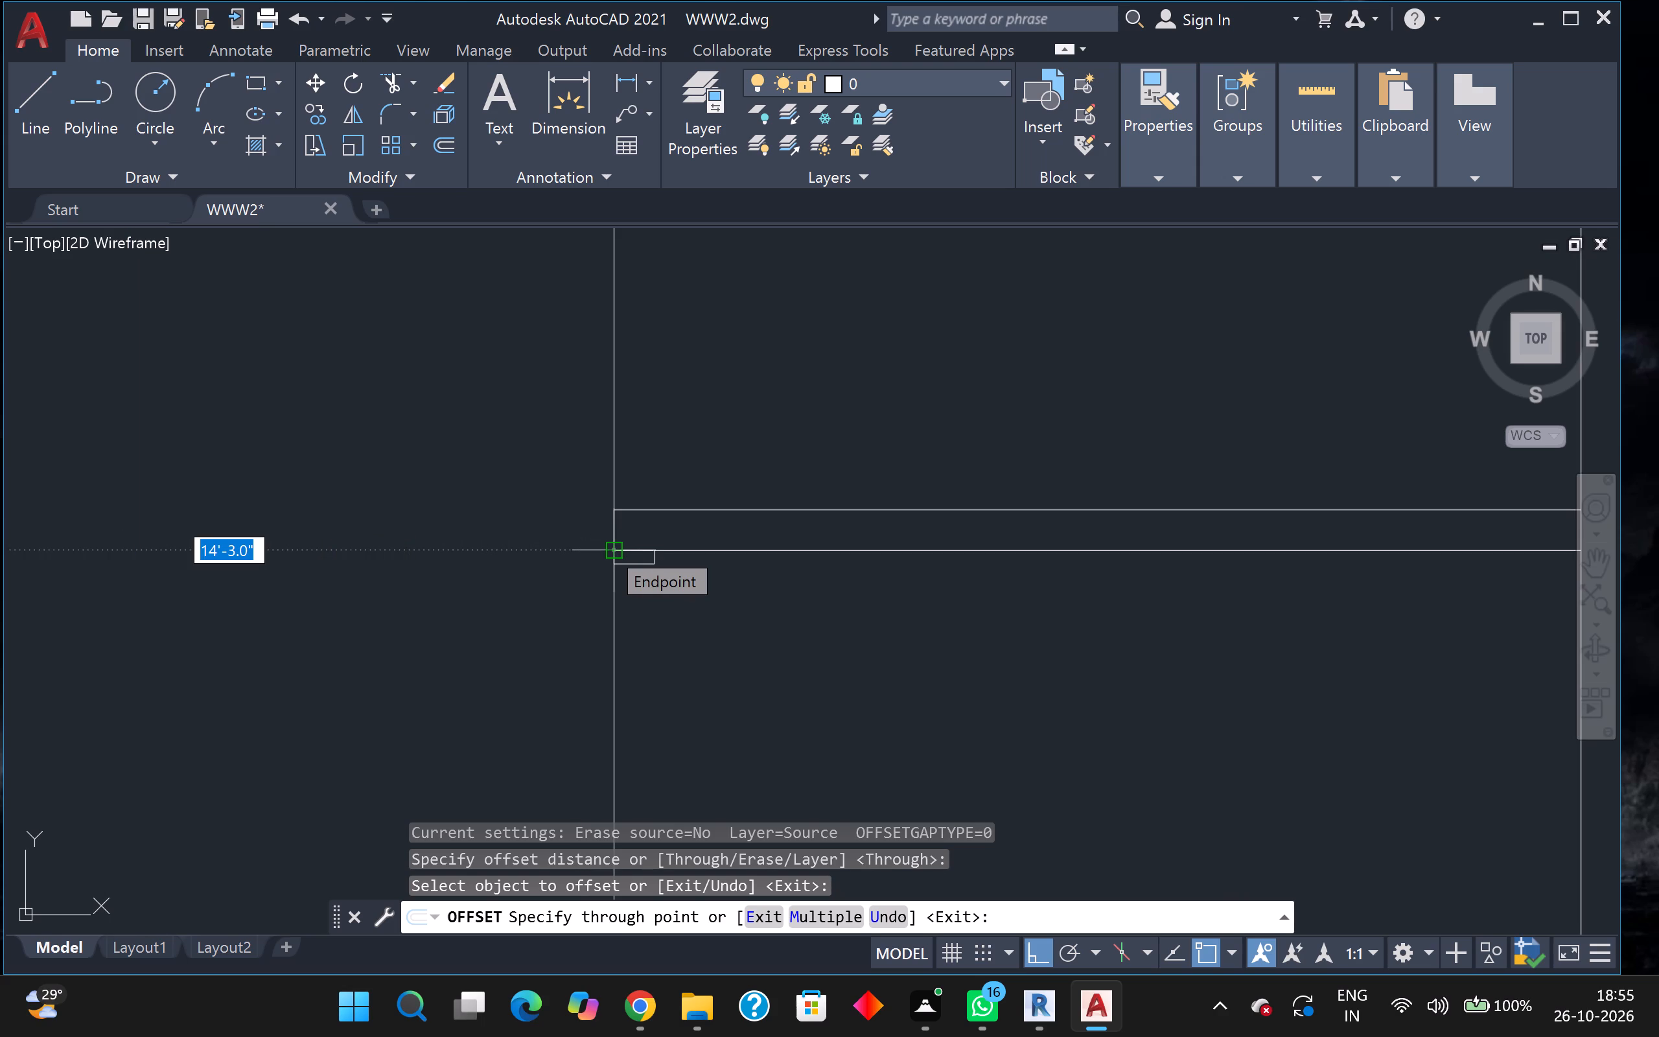
scroll(604, 548, "down", 2)
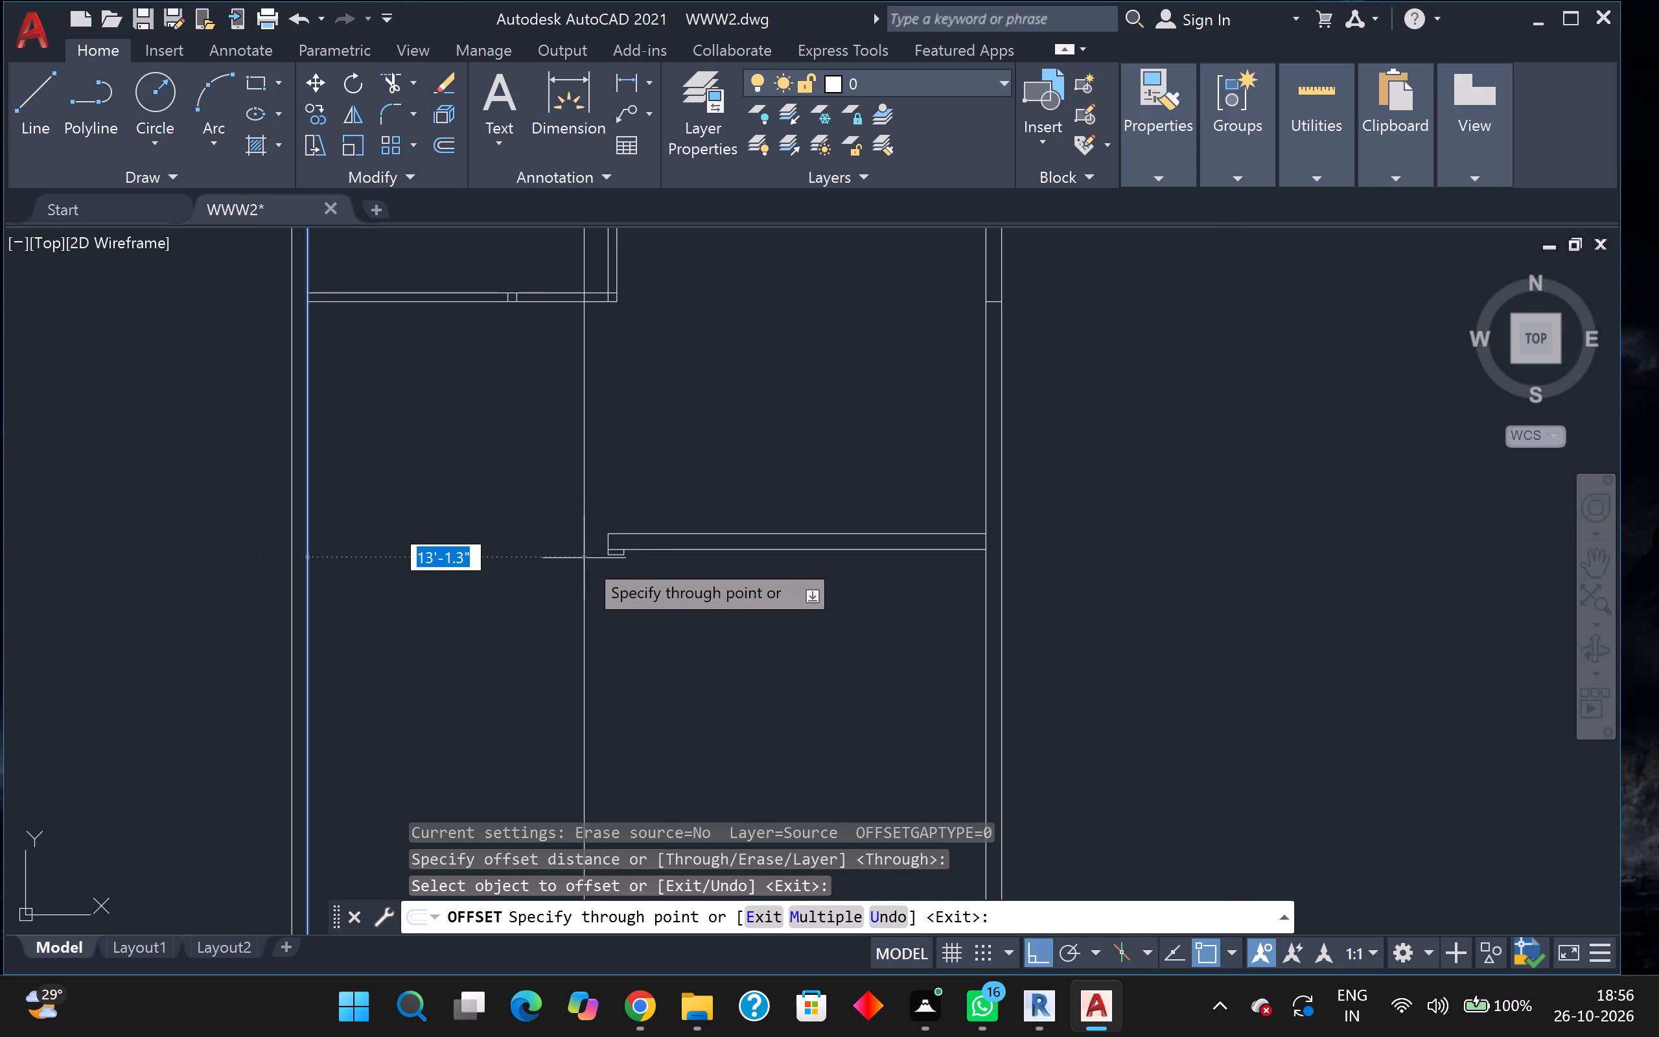
type("13")
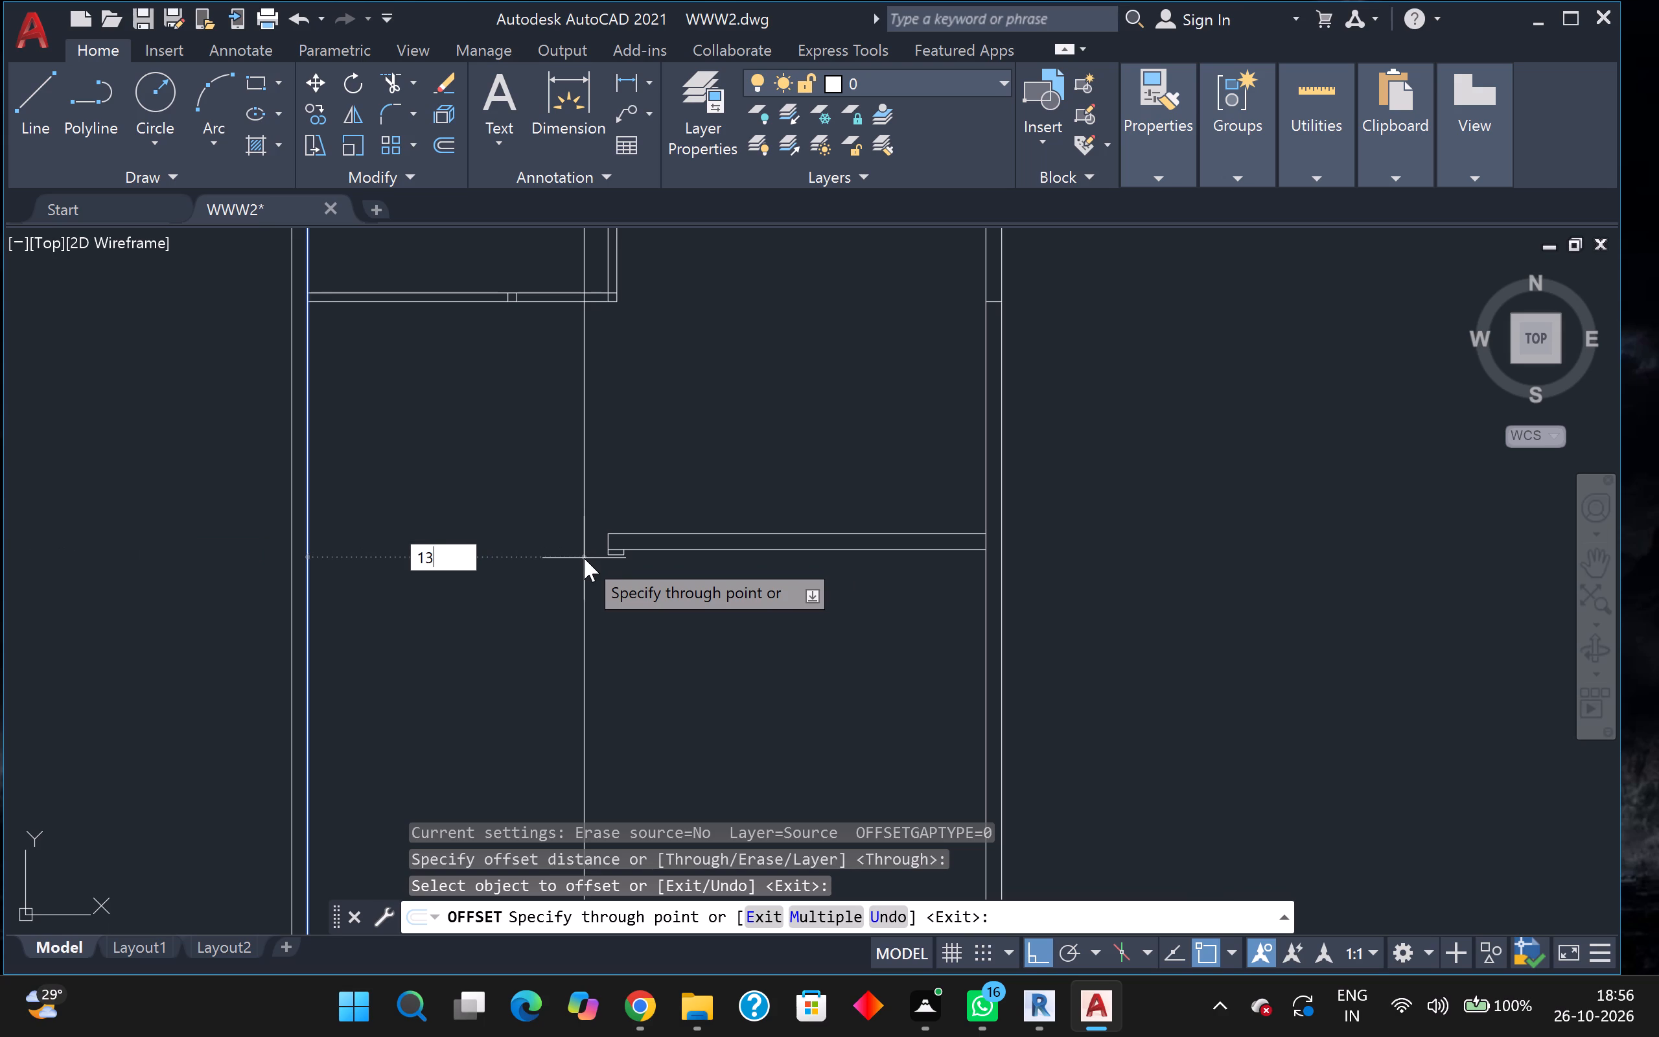
key("apostrophe")
key("Return")
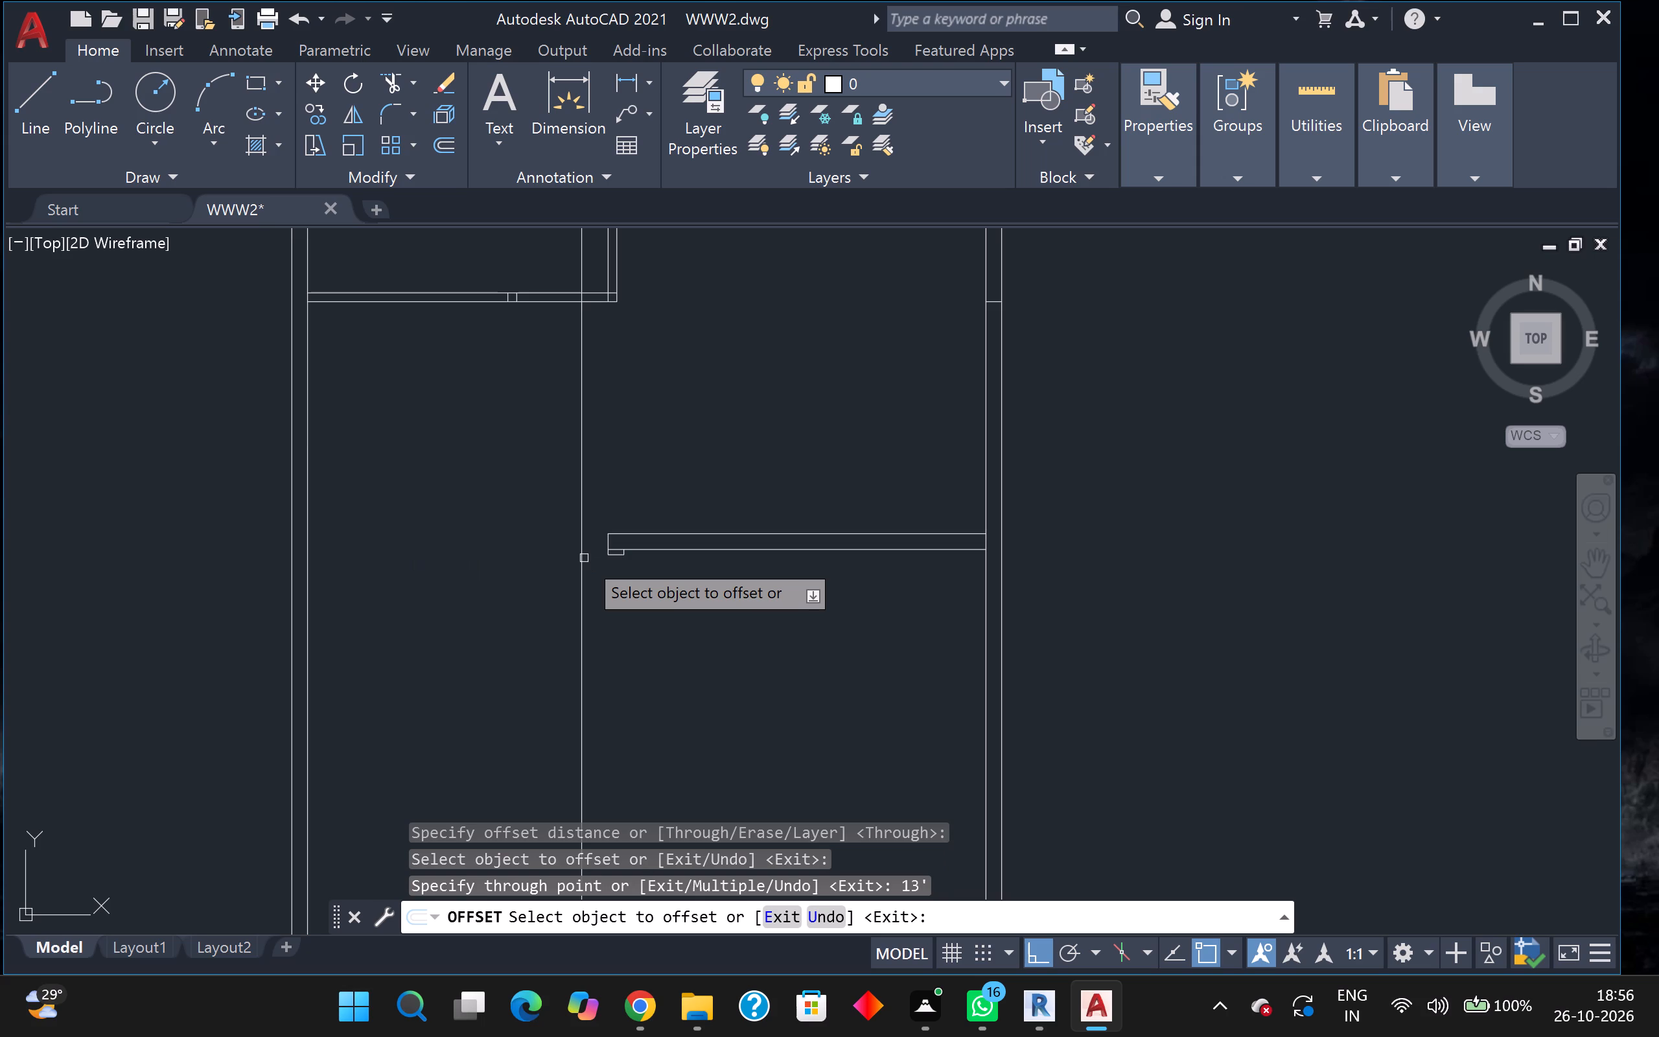
Examine the new vertical line and its position relative to the surrounding walls in the overall floor plan.
scroll(640, 541, "down", 3)
scroll(677, 549, "up", 3)
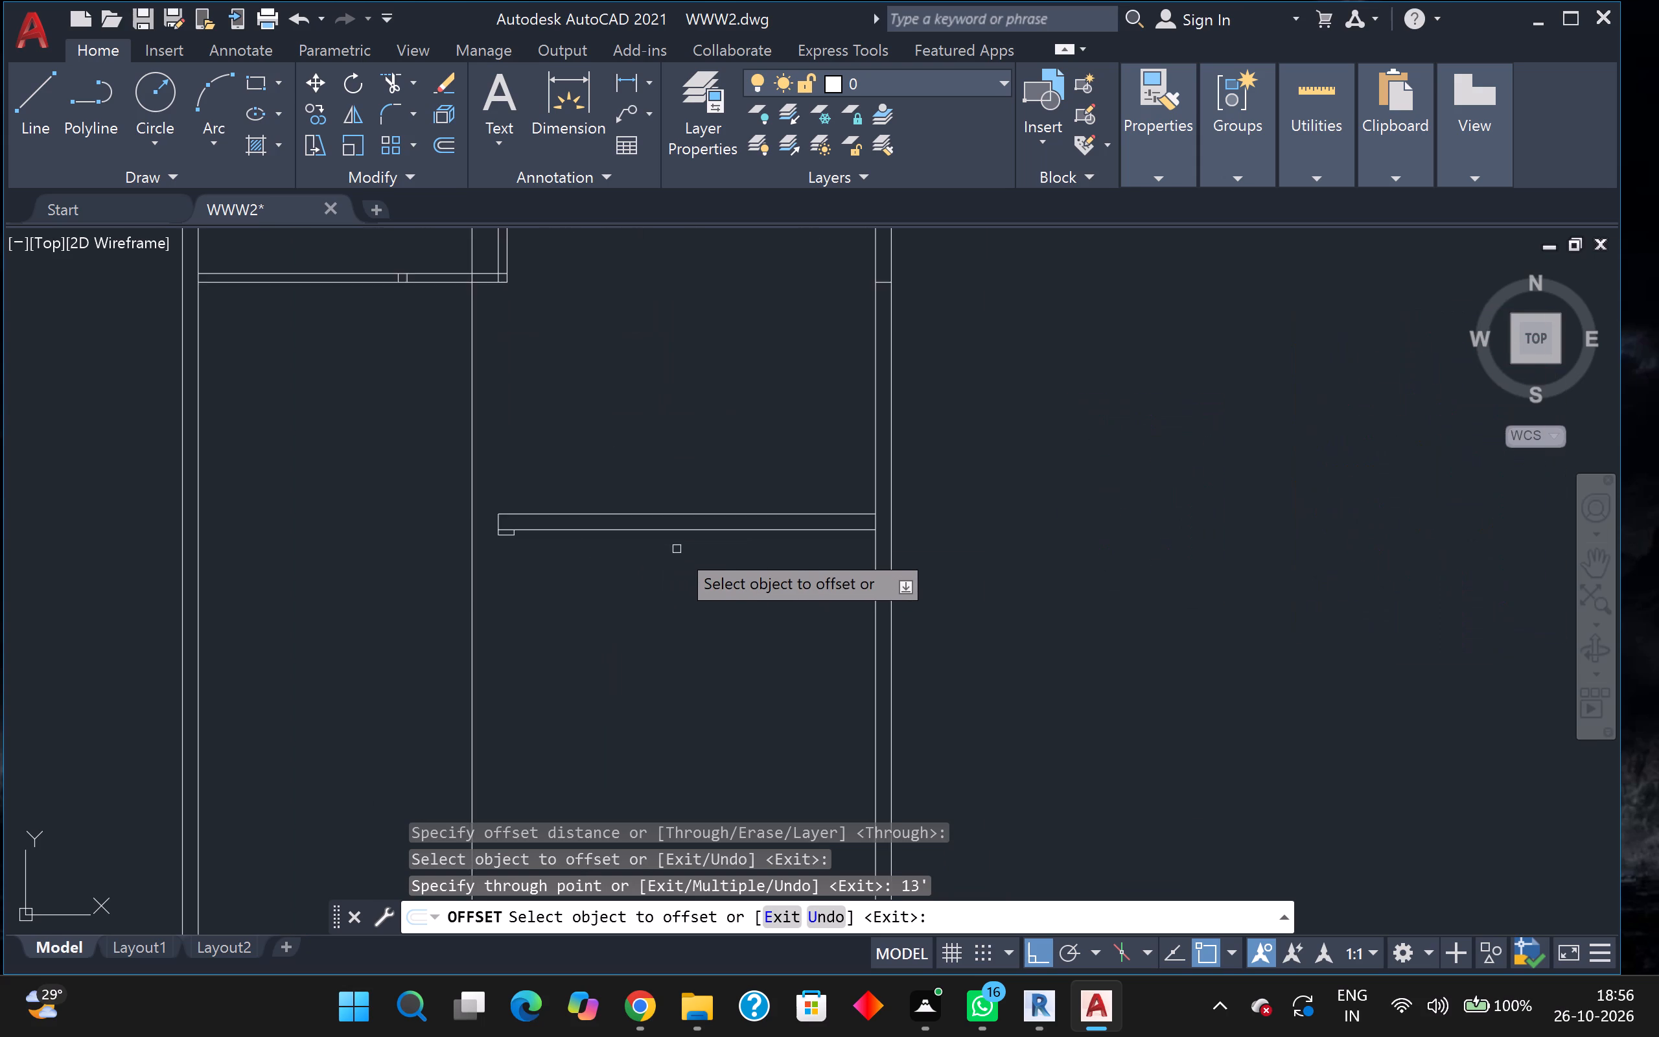
scroll(653, 548, "down", 3)
scroll(564, 529, "up", 6)
scroll(564, 511, "down", 5)
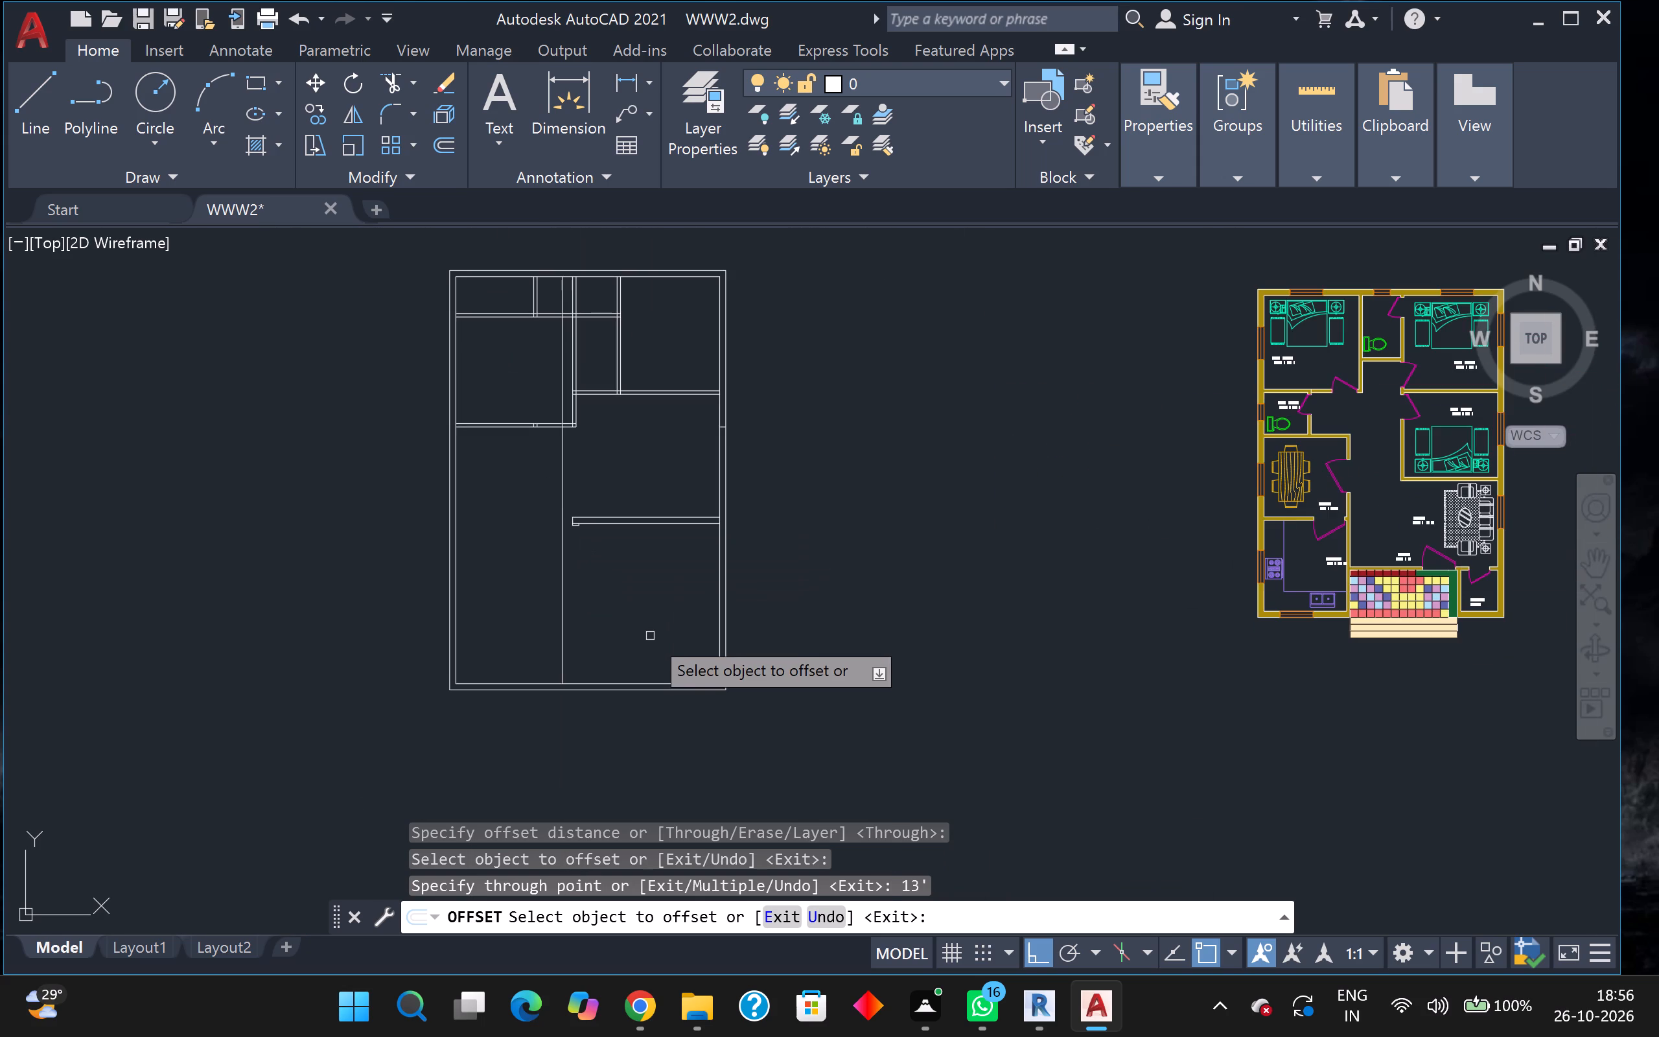
scroll(650, 633, "up", 2)
scroll(650, 633, "down", 1)
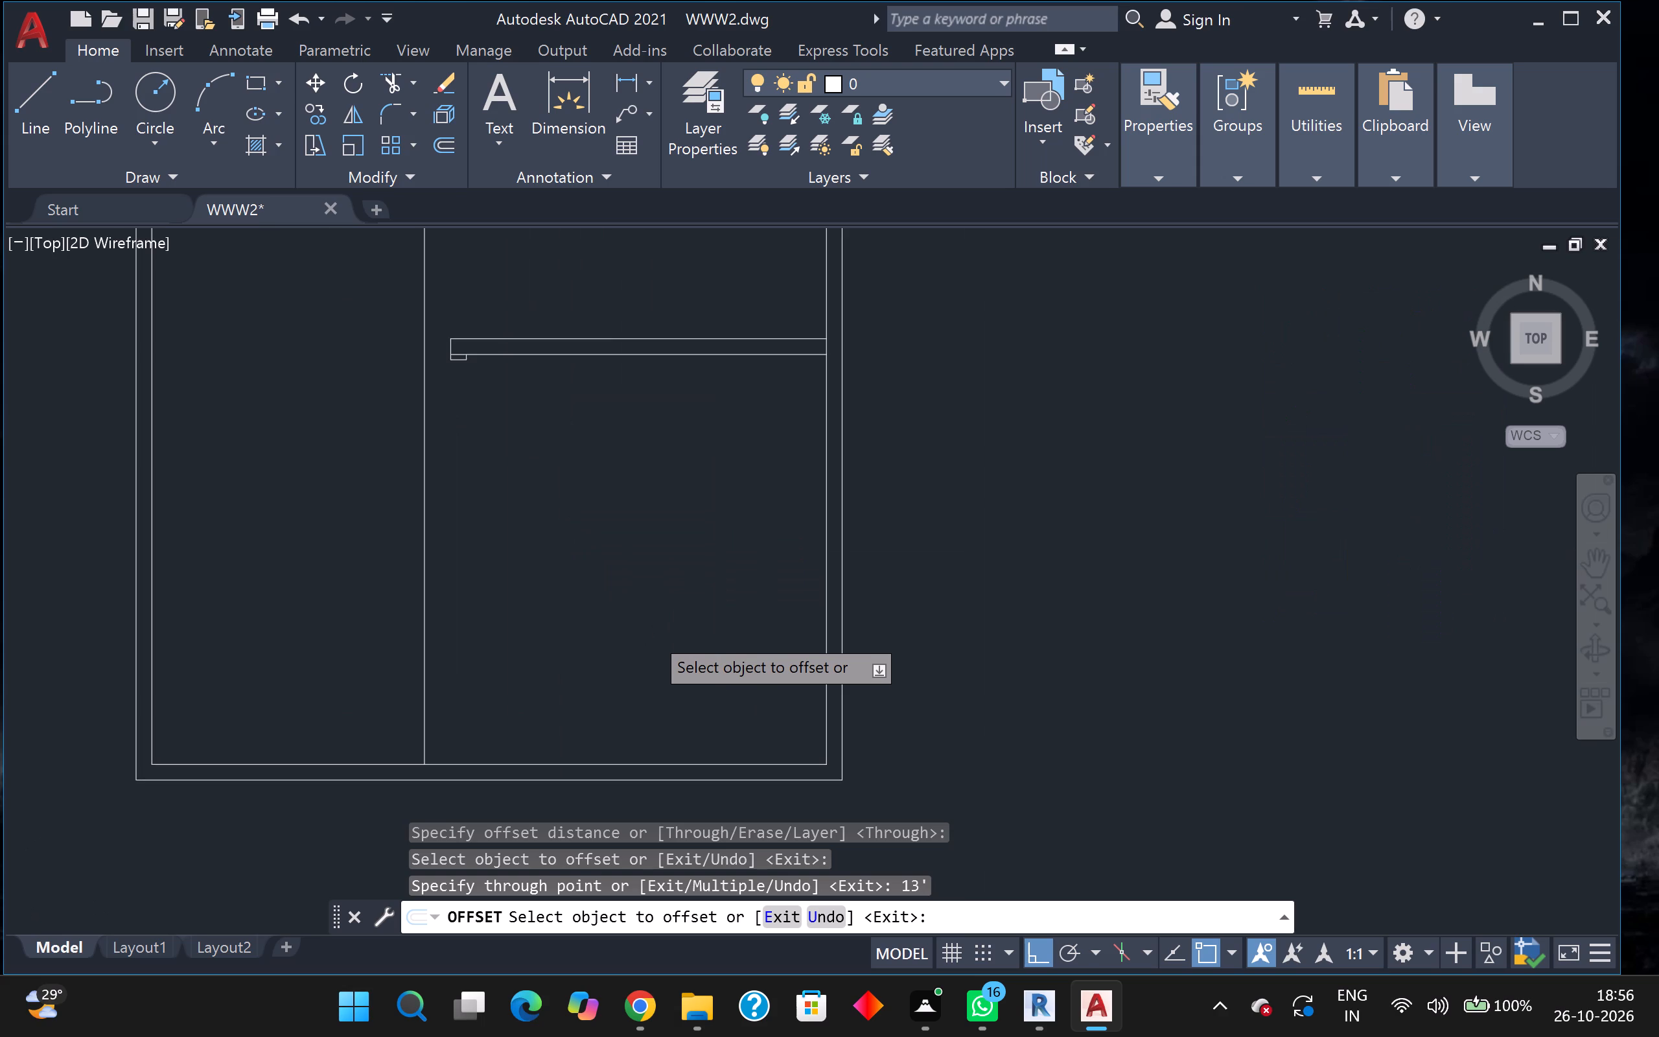
scroll(650, 633, "down", 1)
middle_click_drag(650, 633, 708, 598)
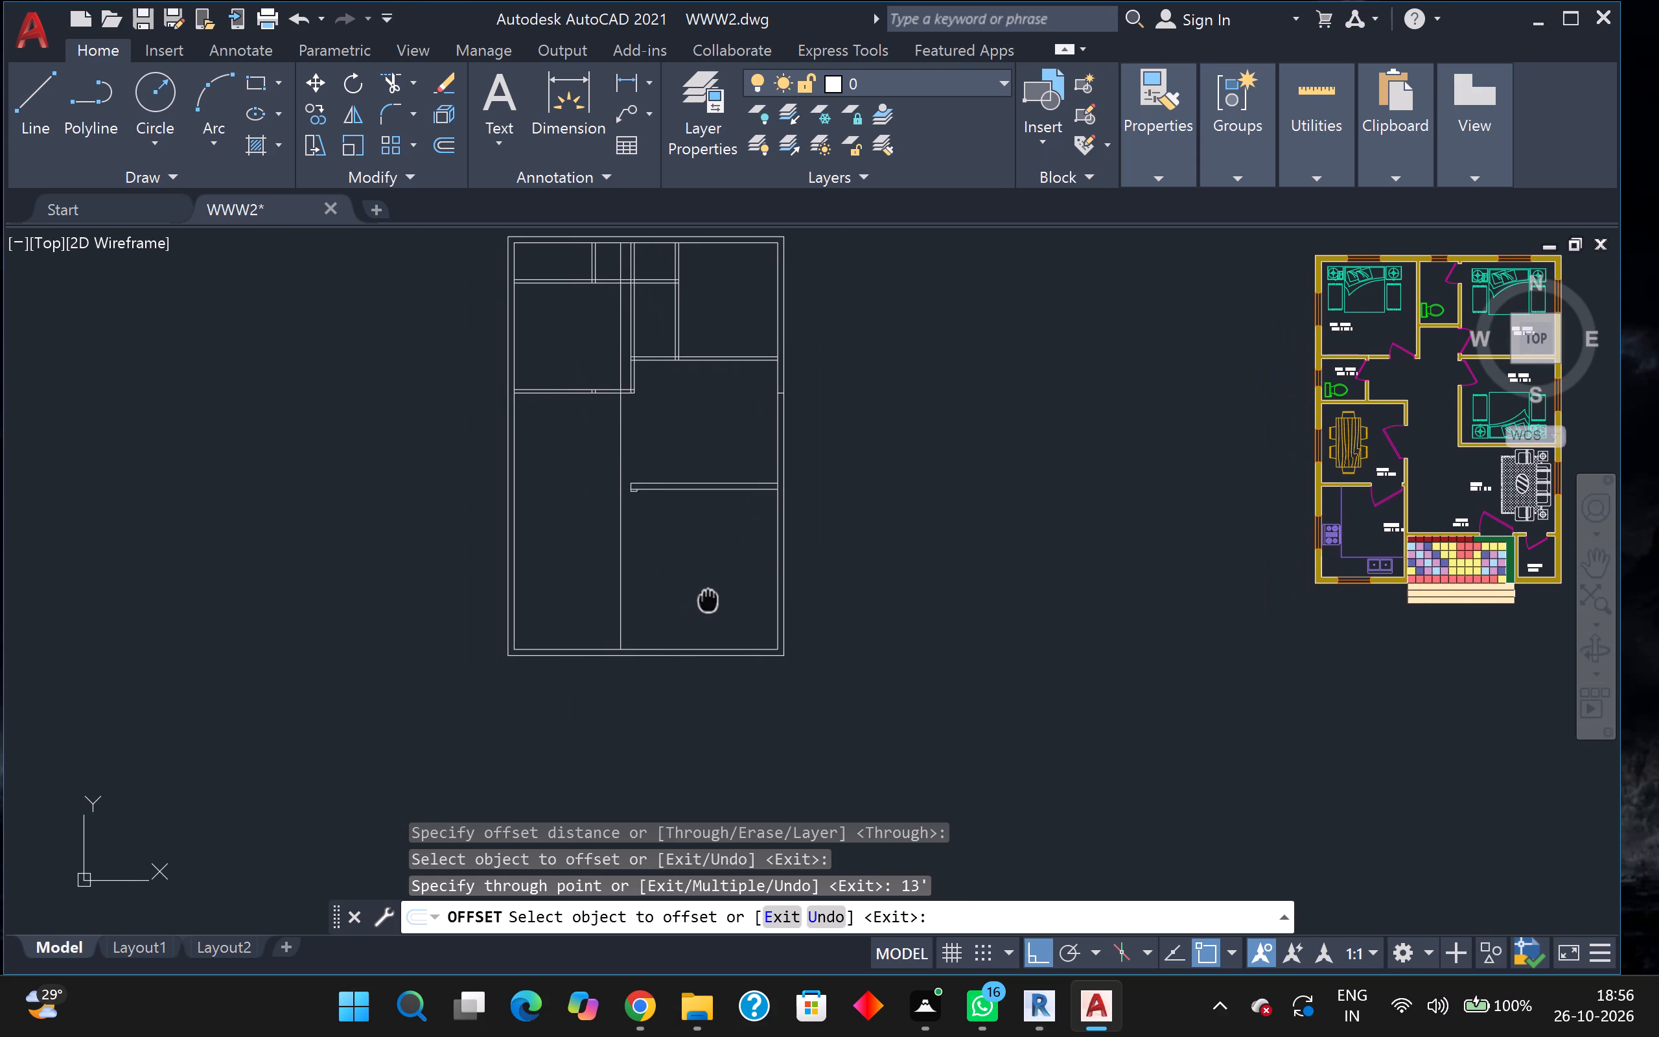
middle_click_drag(708, 598, 721, 587)
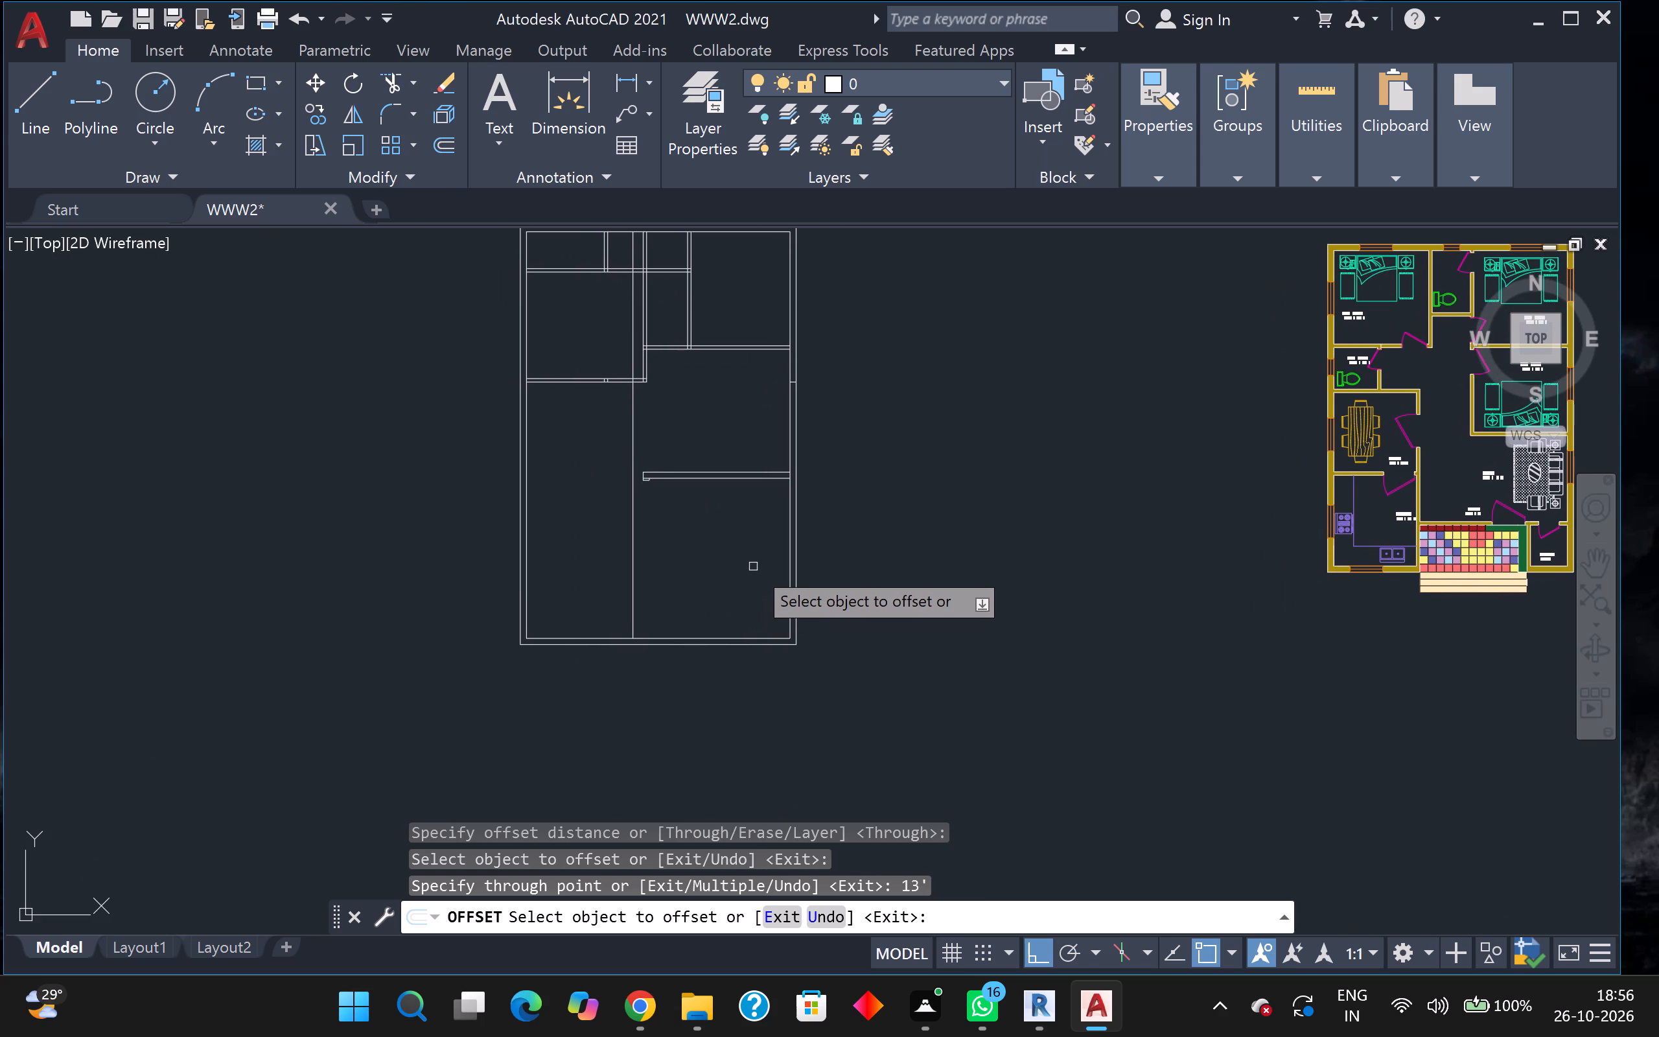
scroll(753, 566, "up", 3)
scroll(753, 566, "down", 3)
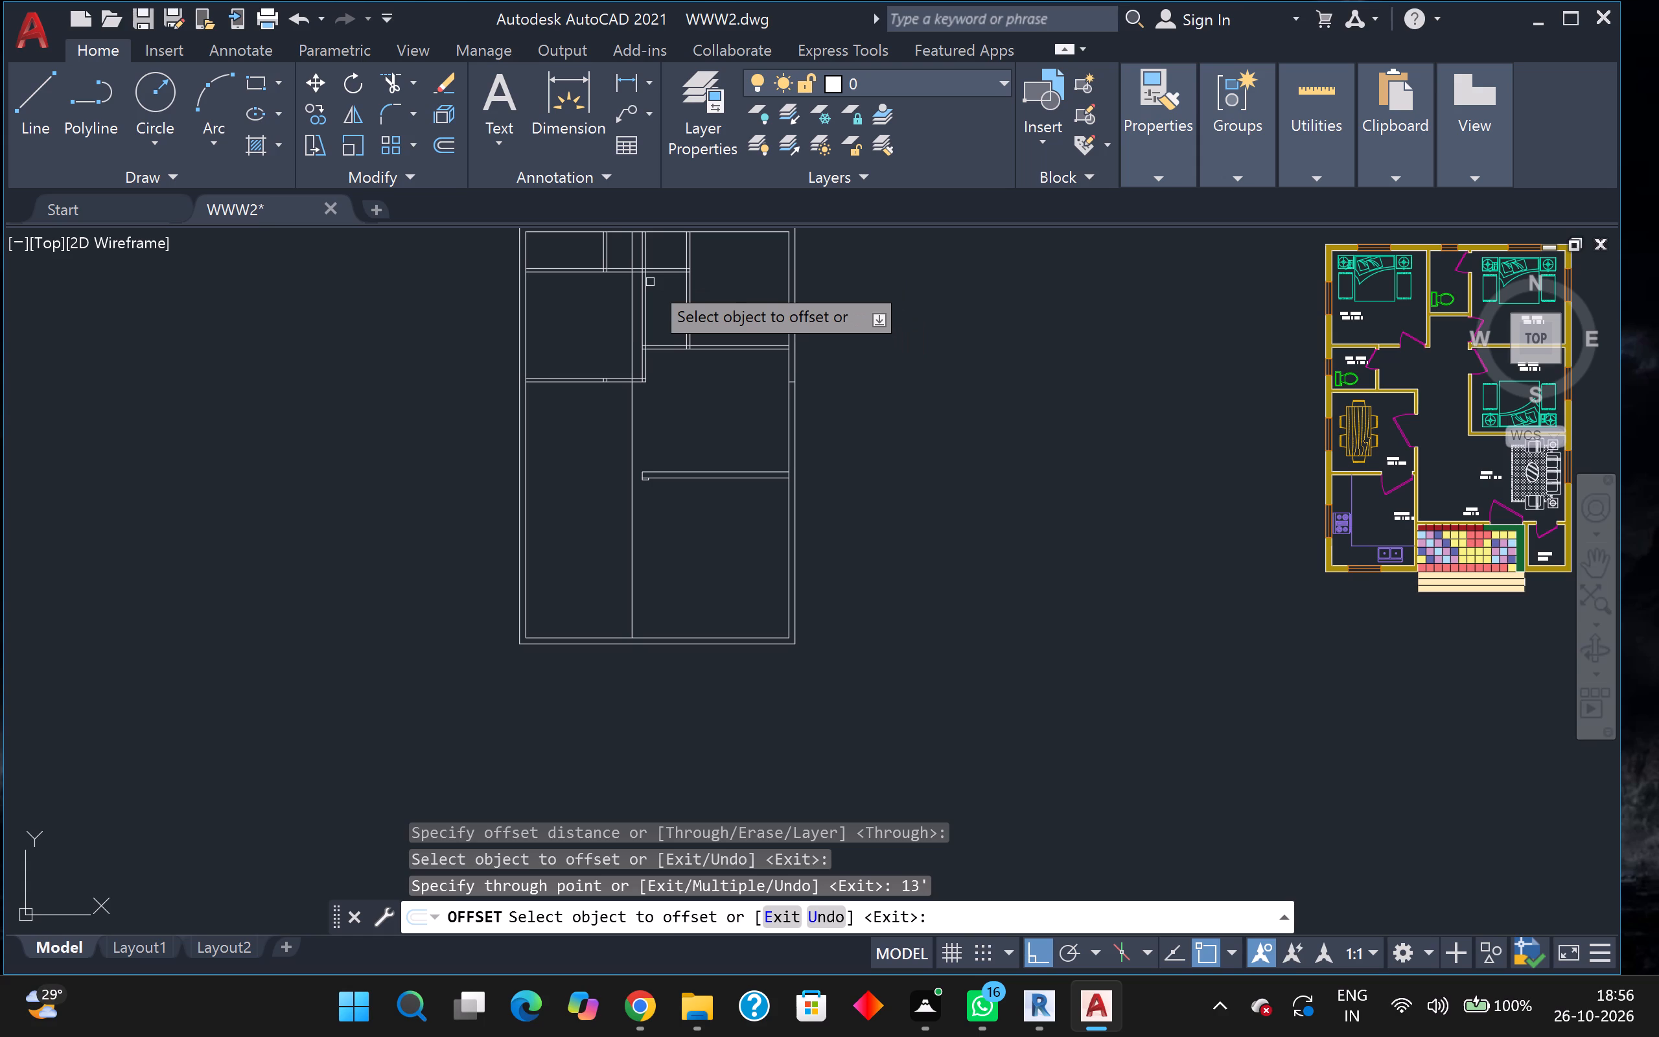
Offset the new full-height vertical line 5" to the east to form a partition.
scroll(596, 347, "up", 1)
scroll(620, 458, "up", 1)
left_click(669, 491)
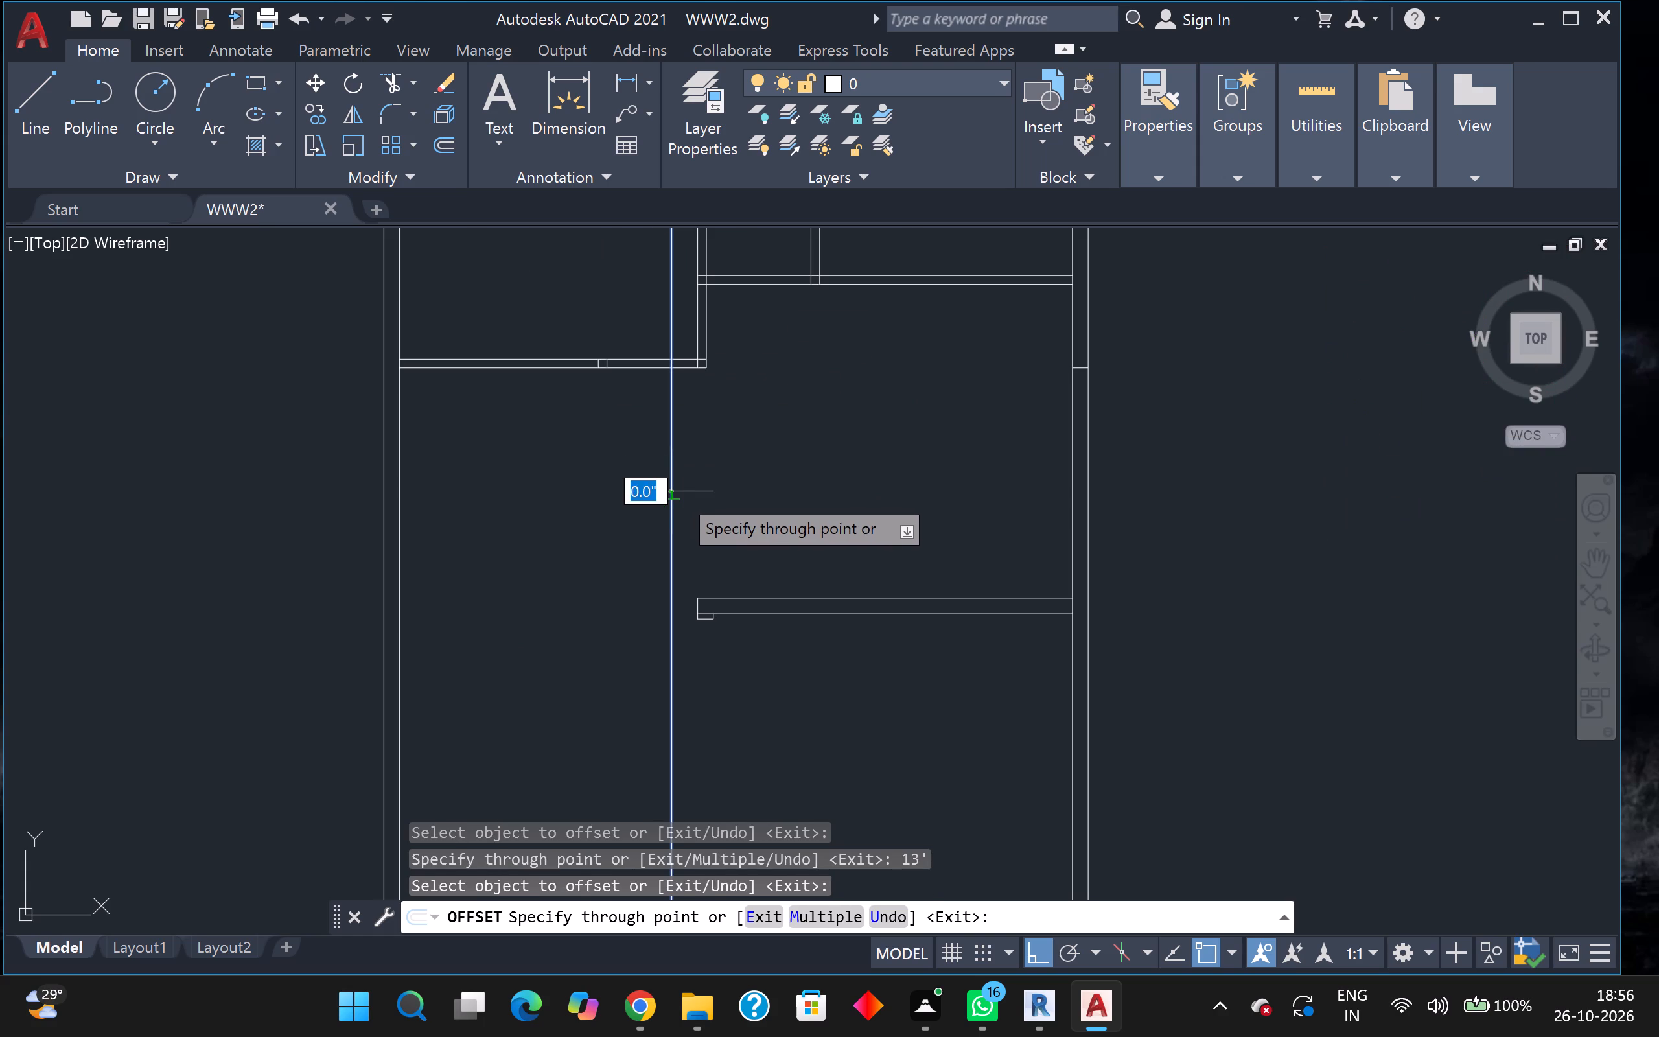
scroll(684, 495, "up", 2)
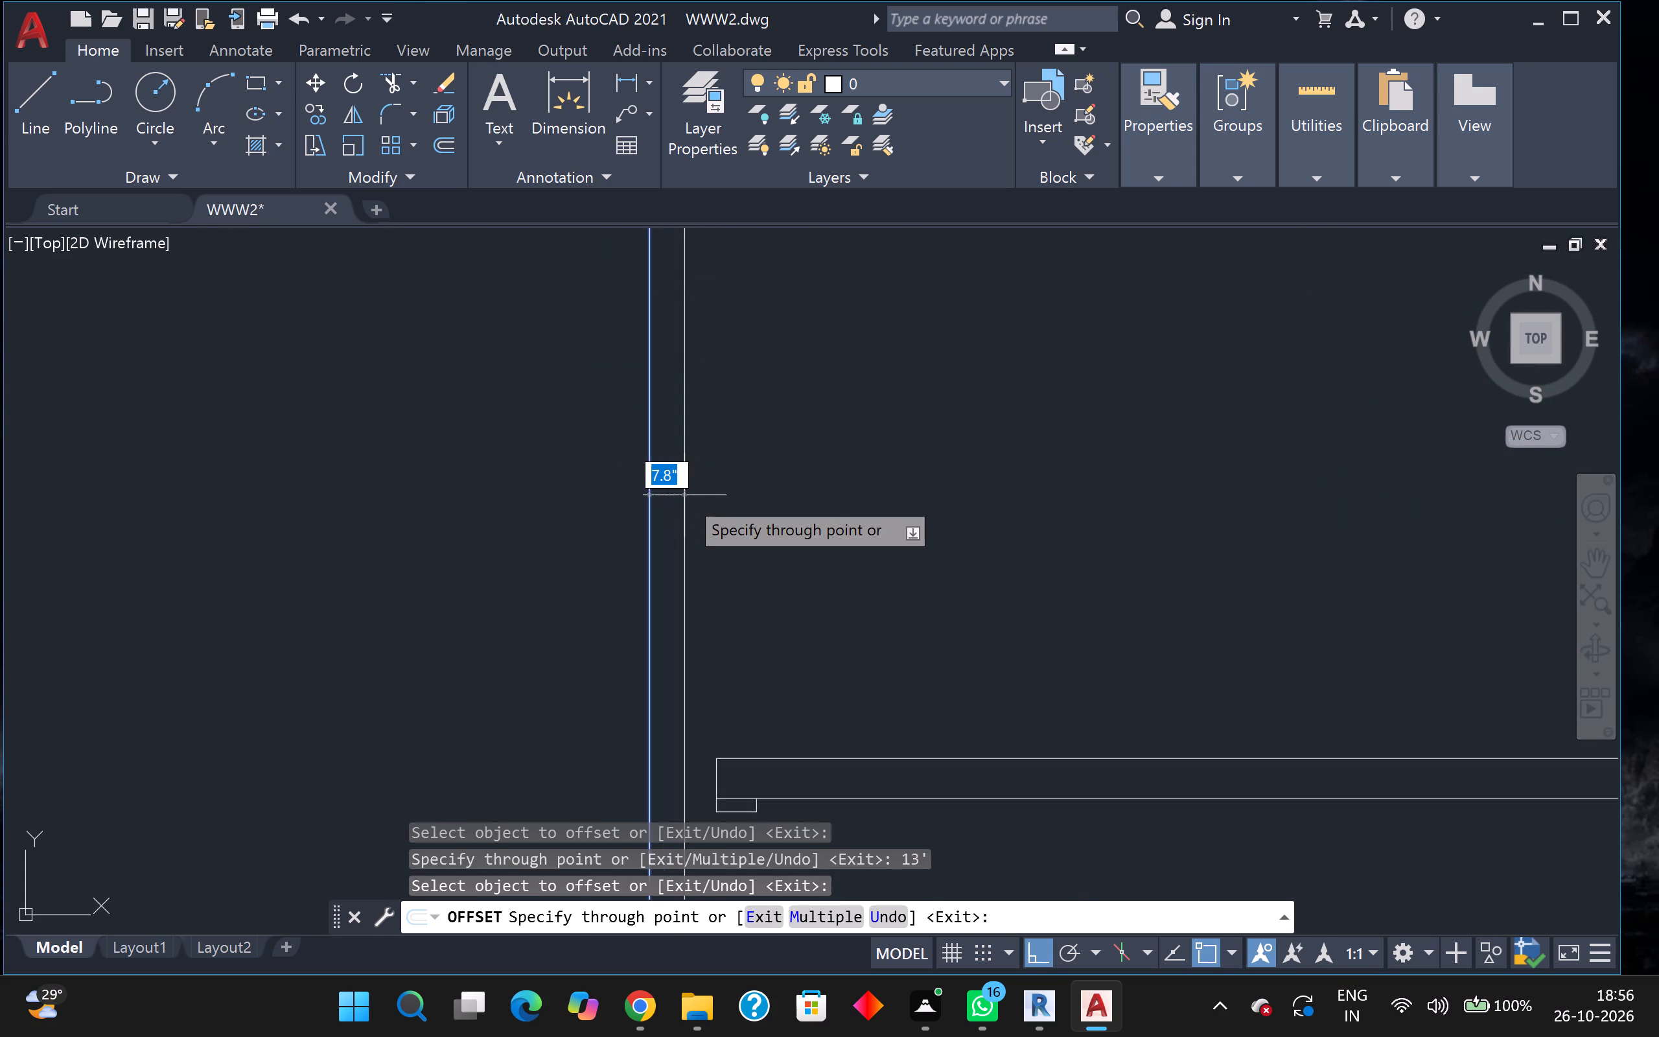
scroll(685, 487, "up", 2)
scroll(685, 487, "down", 3)
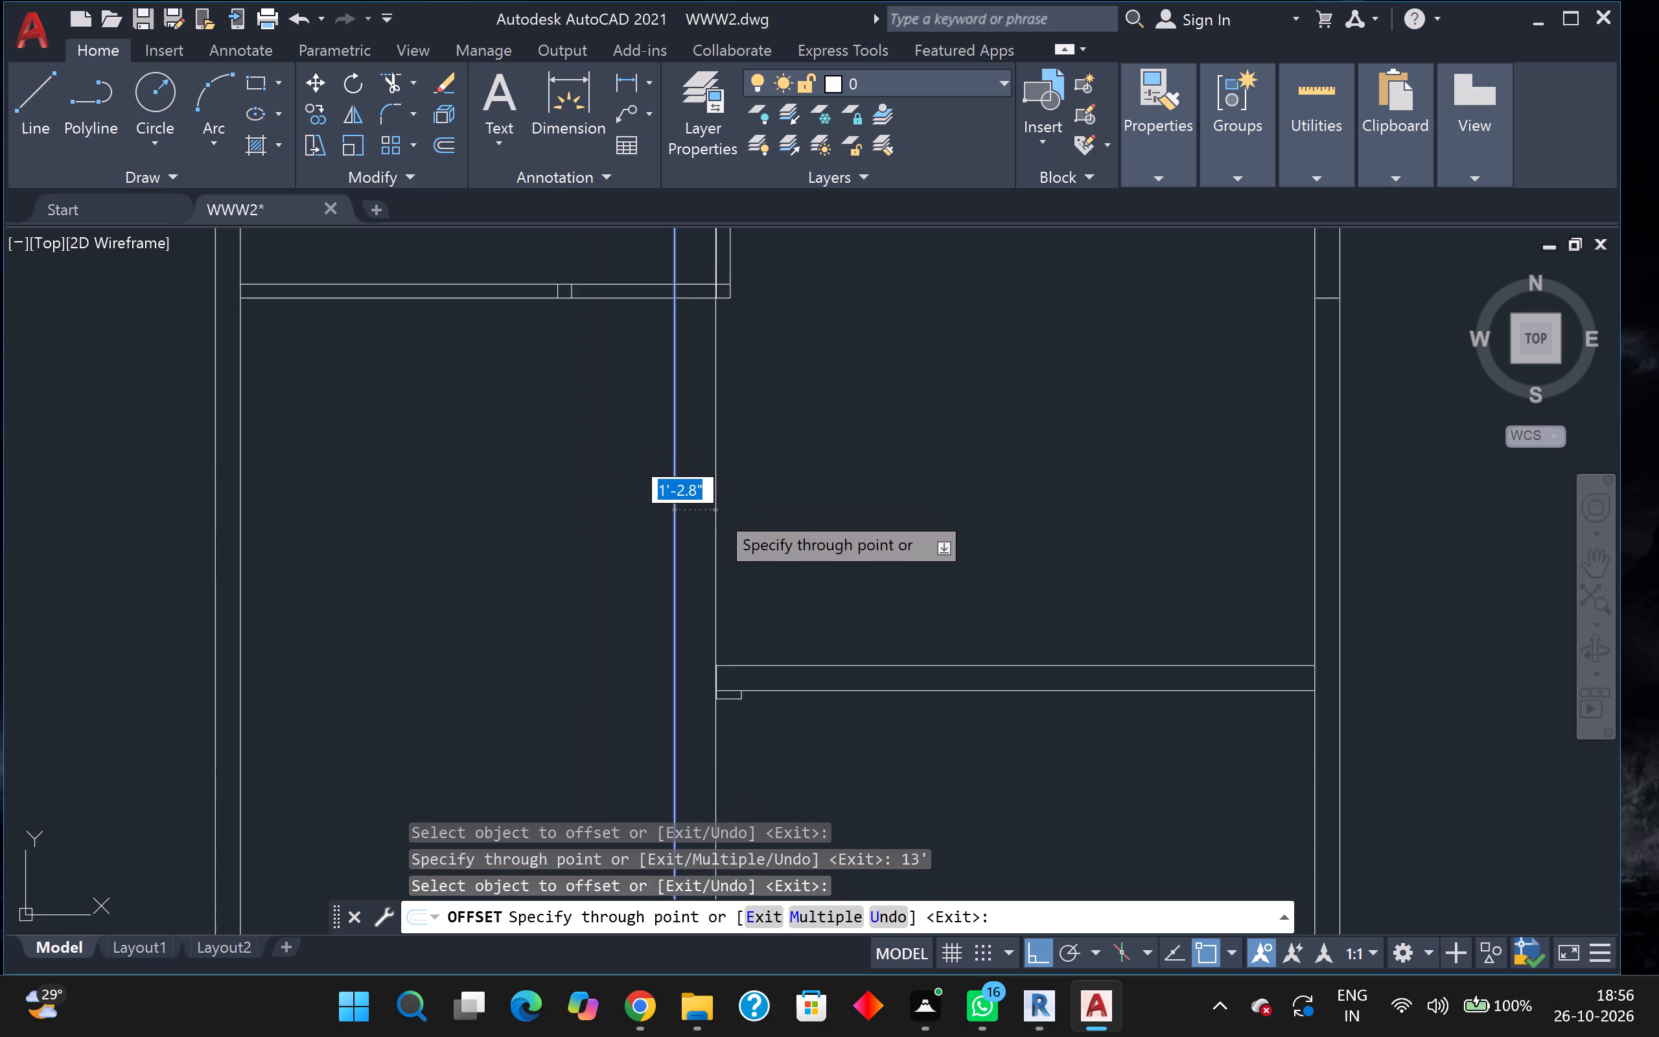
scroll(715, 510, "down", 1)
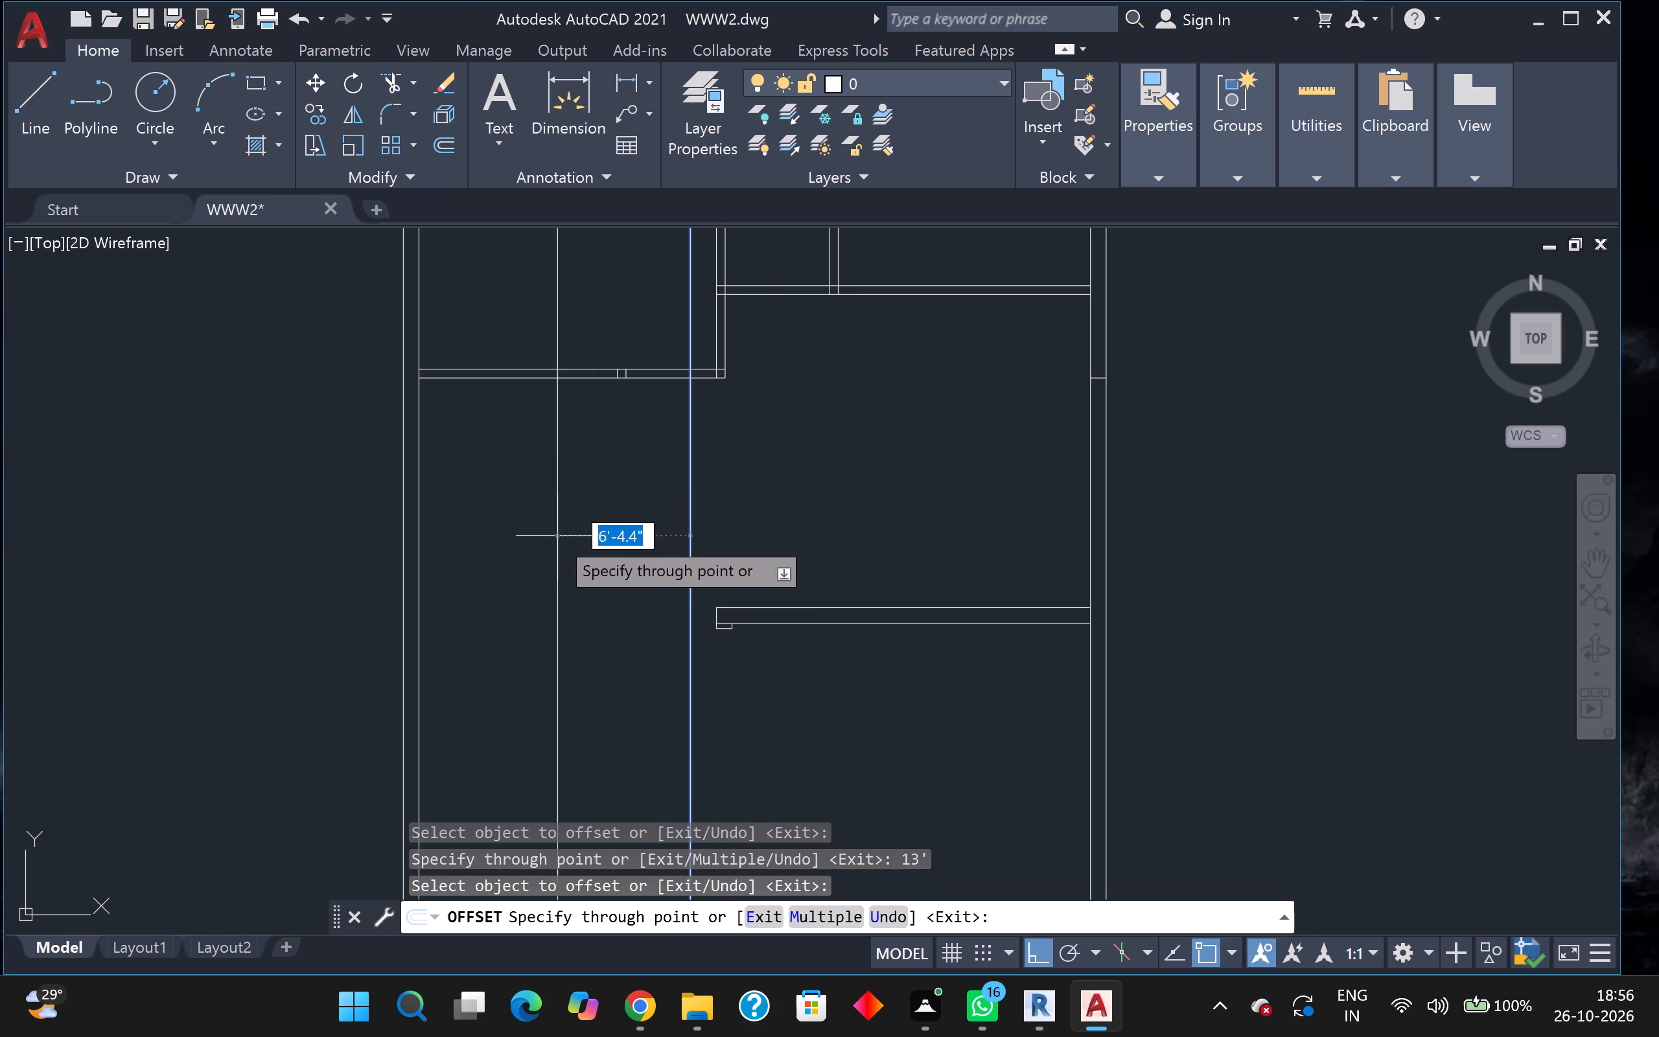
scroll(523, 535, "down", 2)
scroll(459, 531, "up", 3)
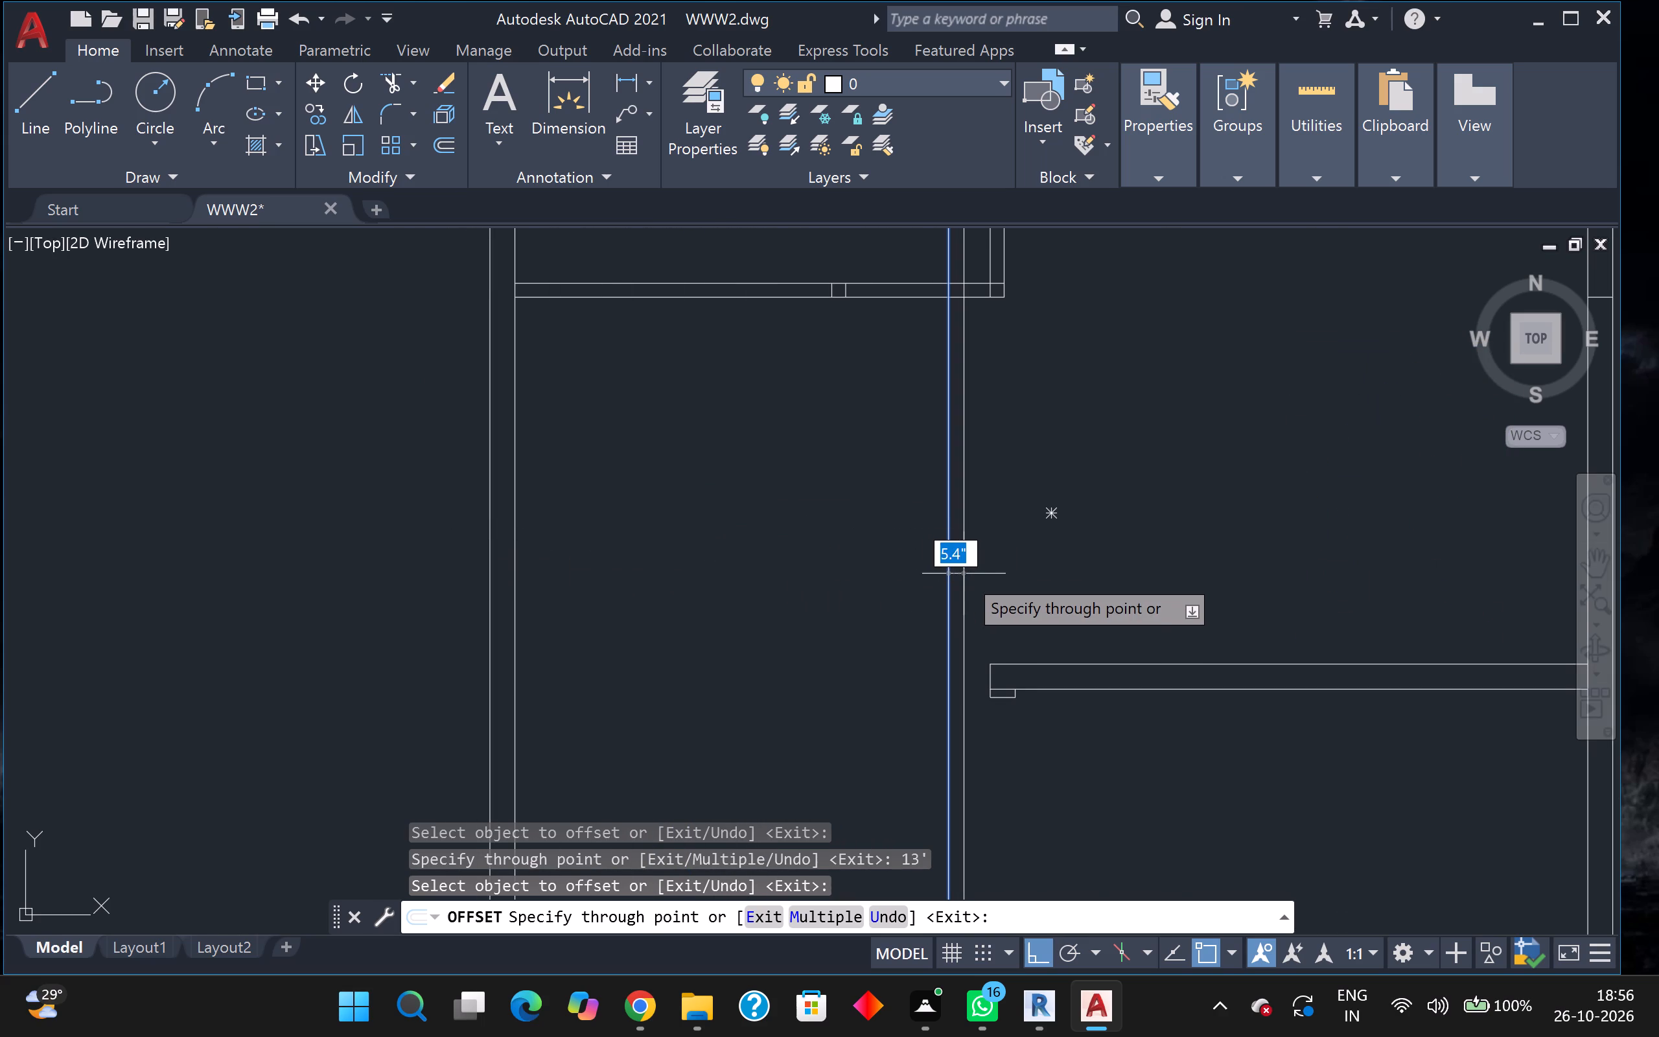
key("5")
key("Return")
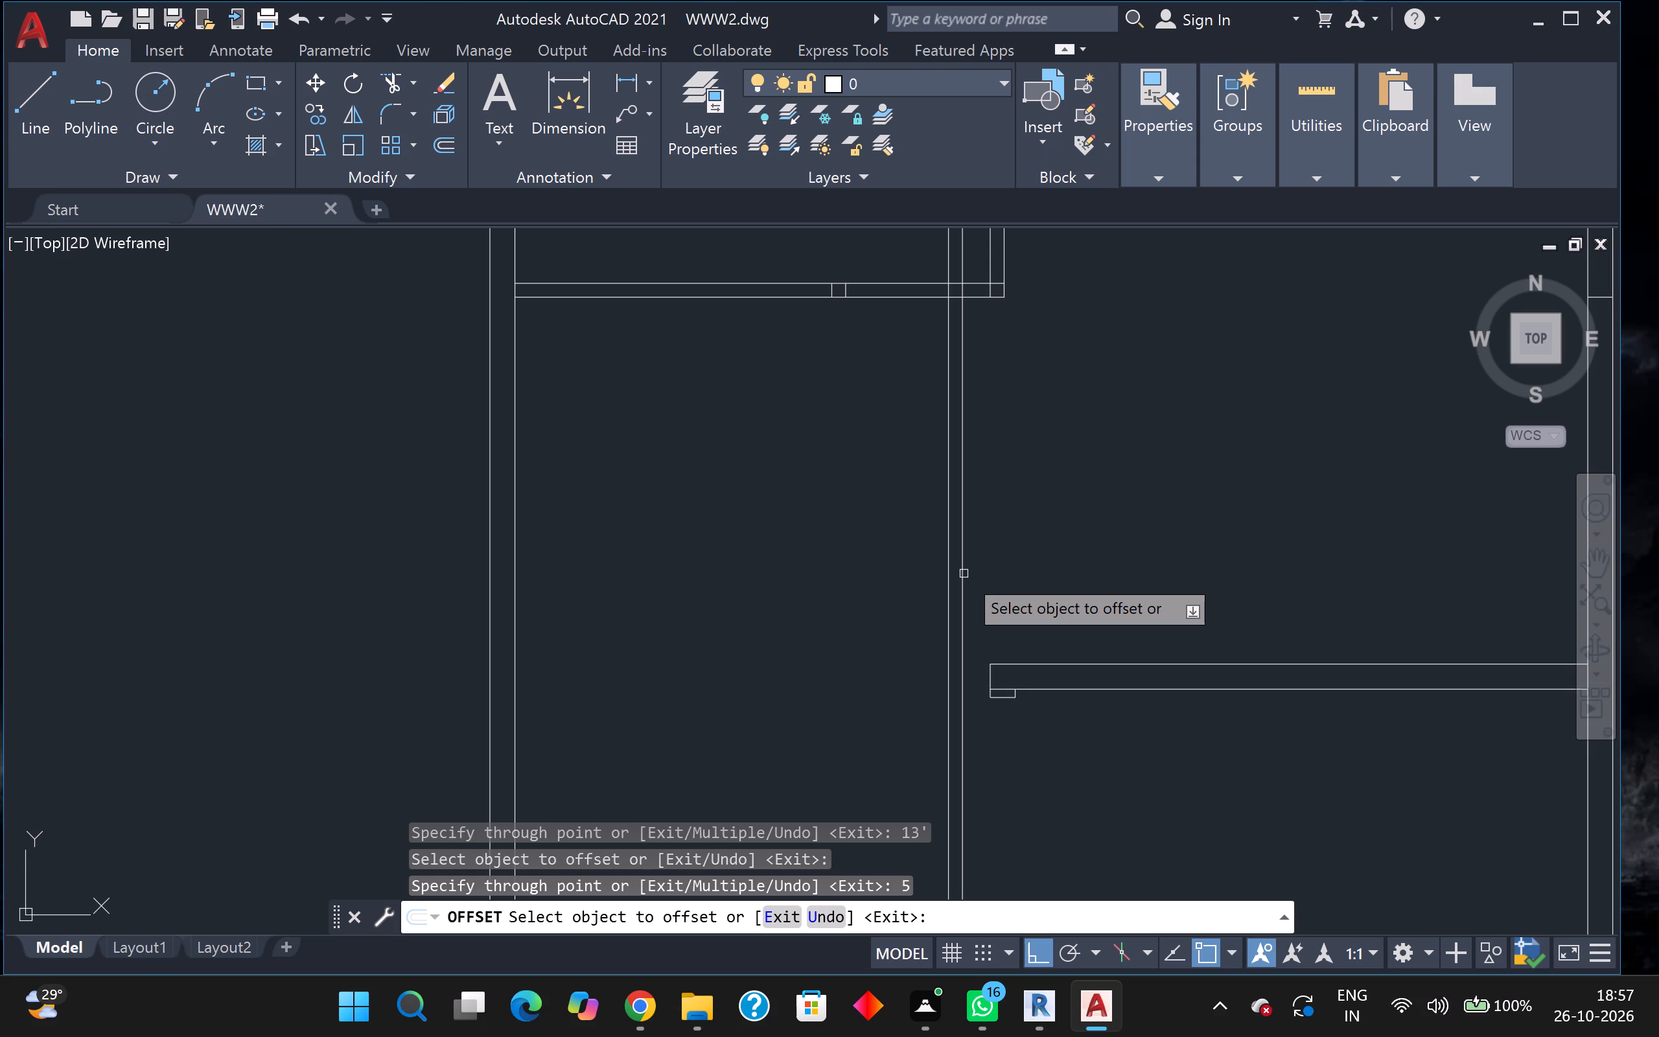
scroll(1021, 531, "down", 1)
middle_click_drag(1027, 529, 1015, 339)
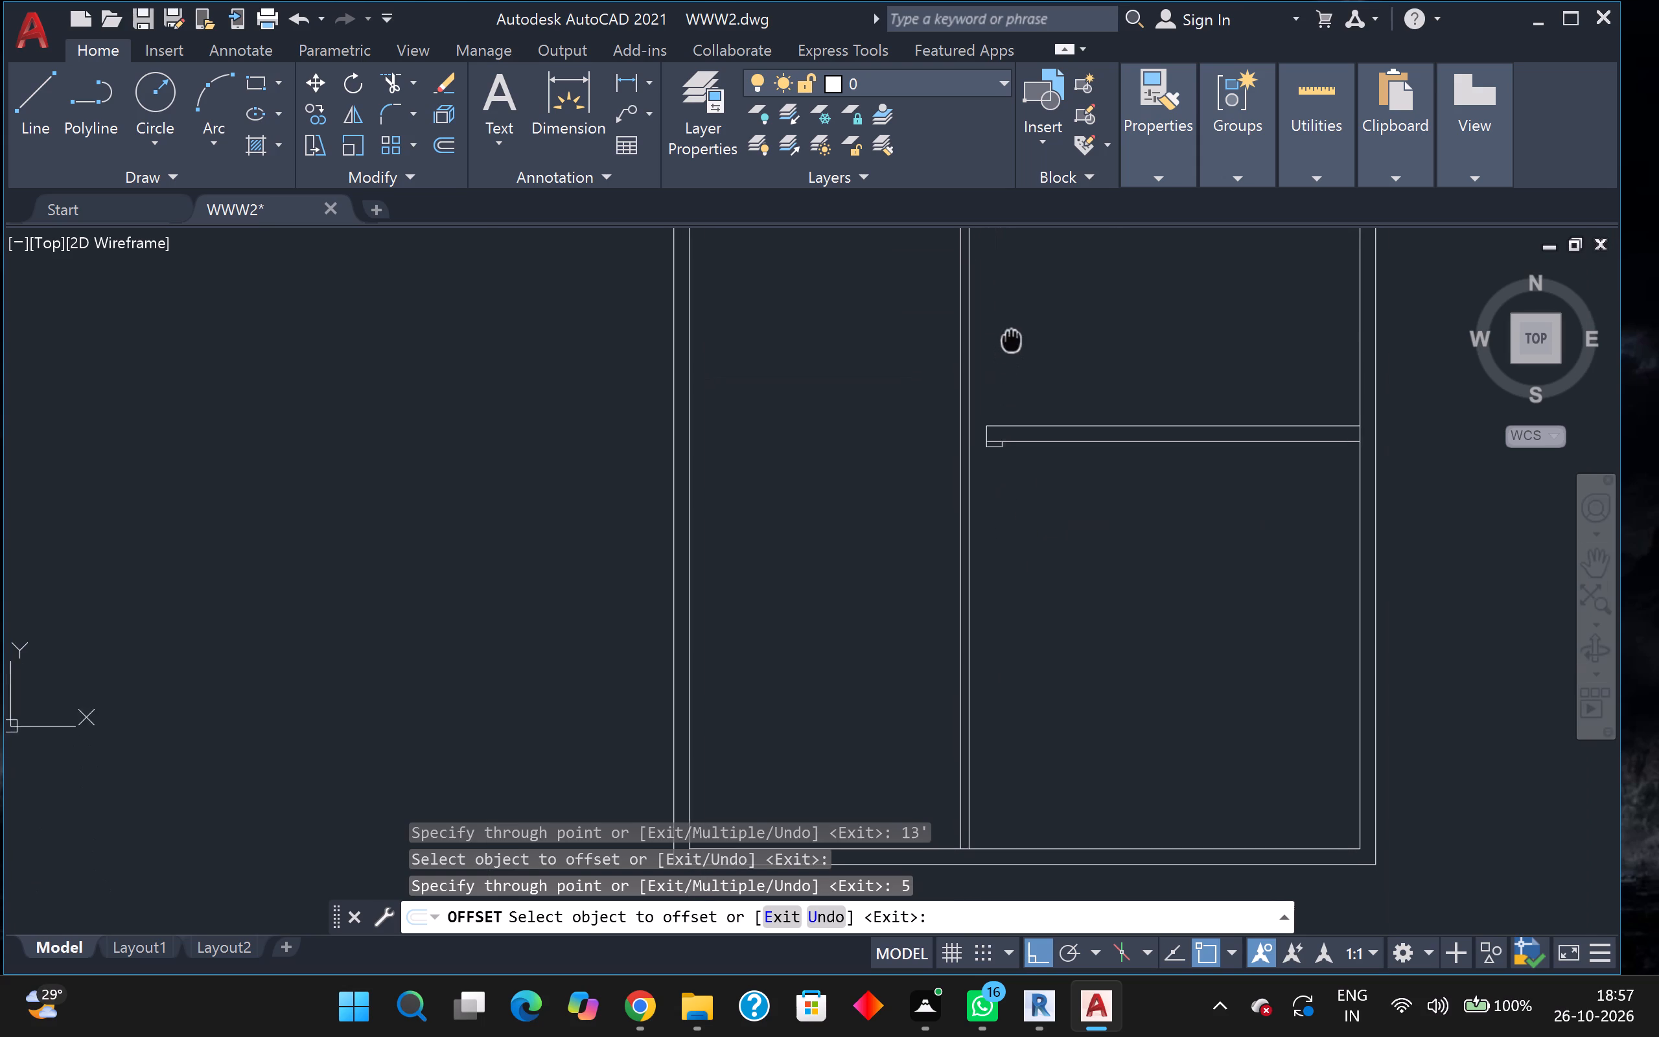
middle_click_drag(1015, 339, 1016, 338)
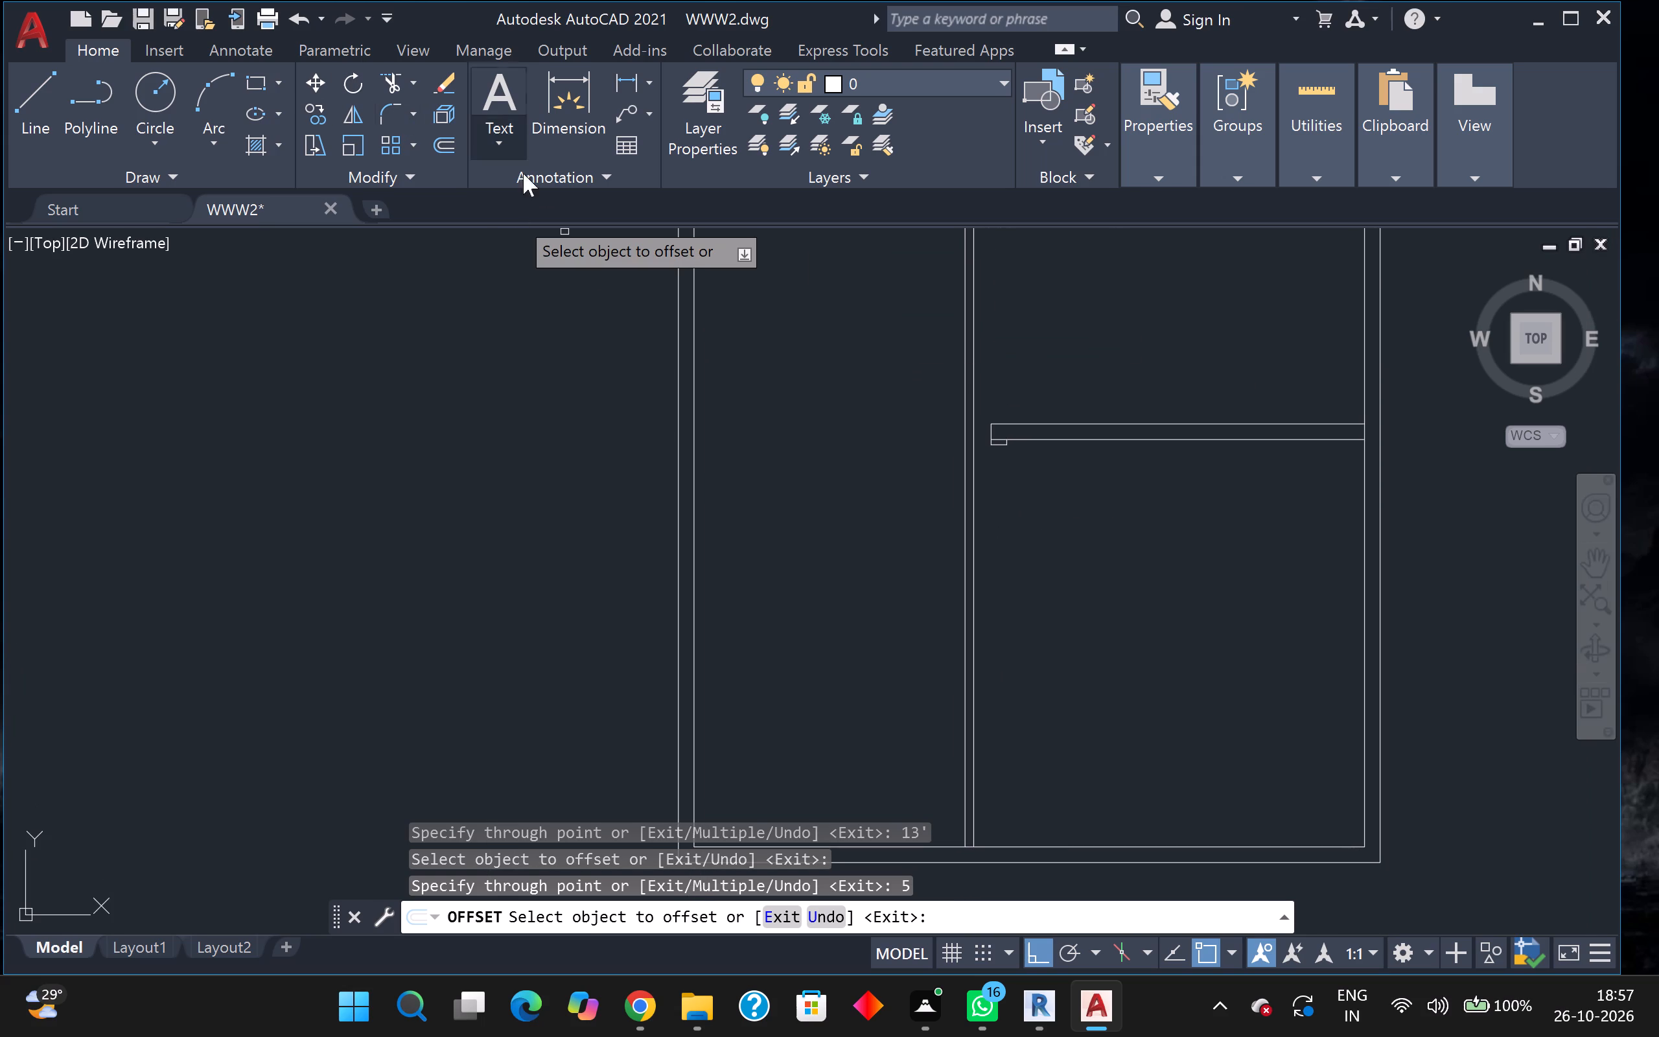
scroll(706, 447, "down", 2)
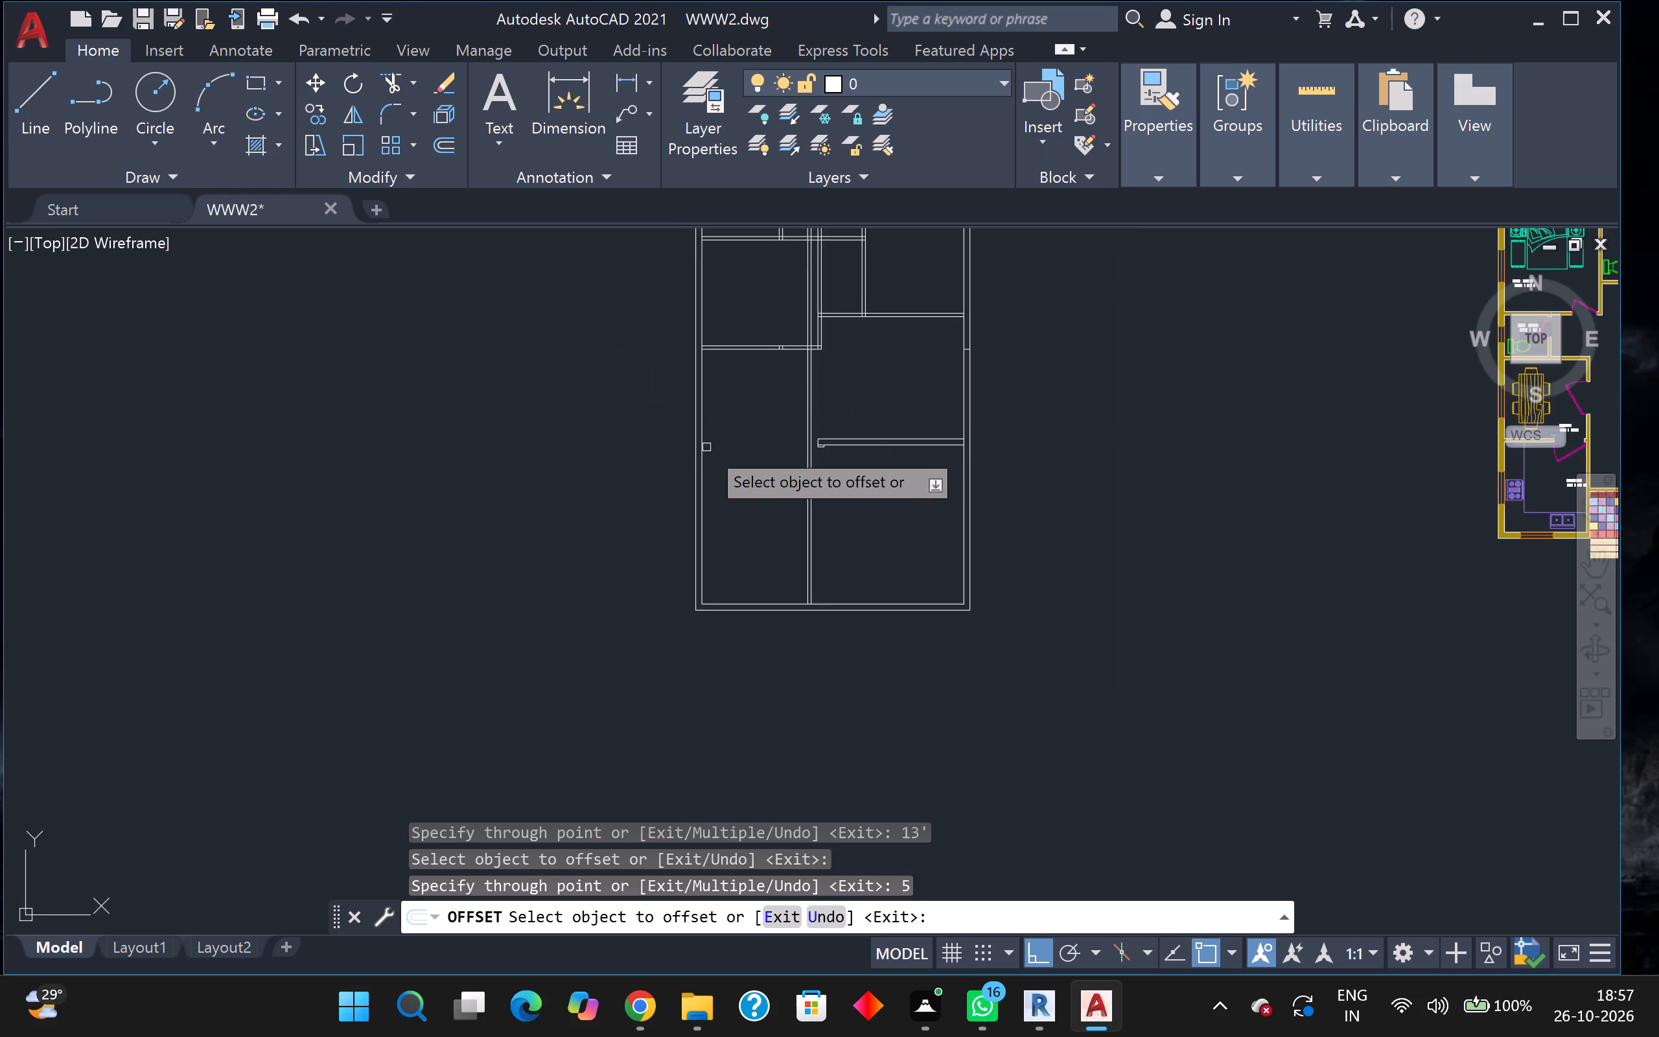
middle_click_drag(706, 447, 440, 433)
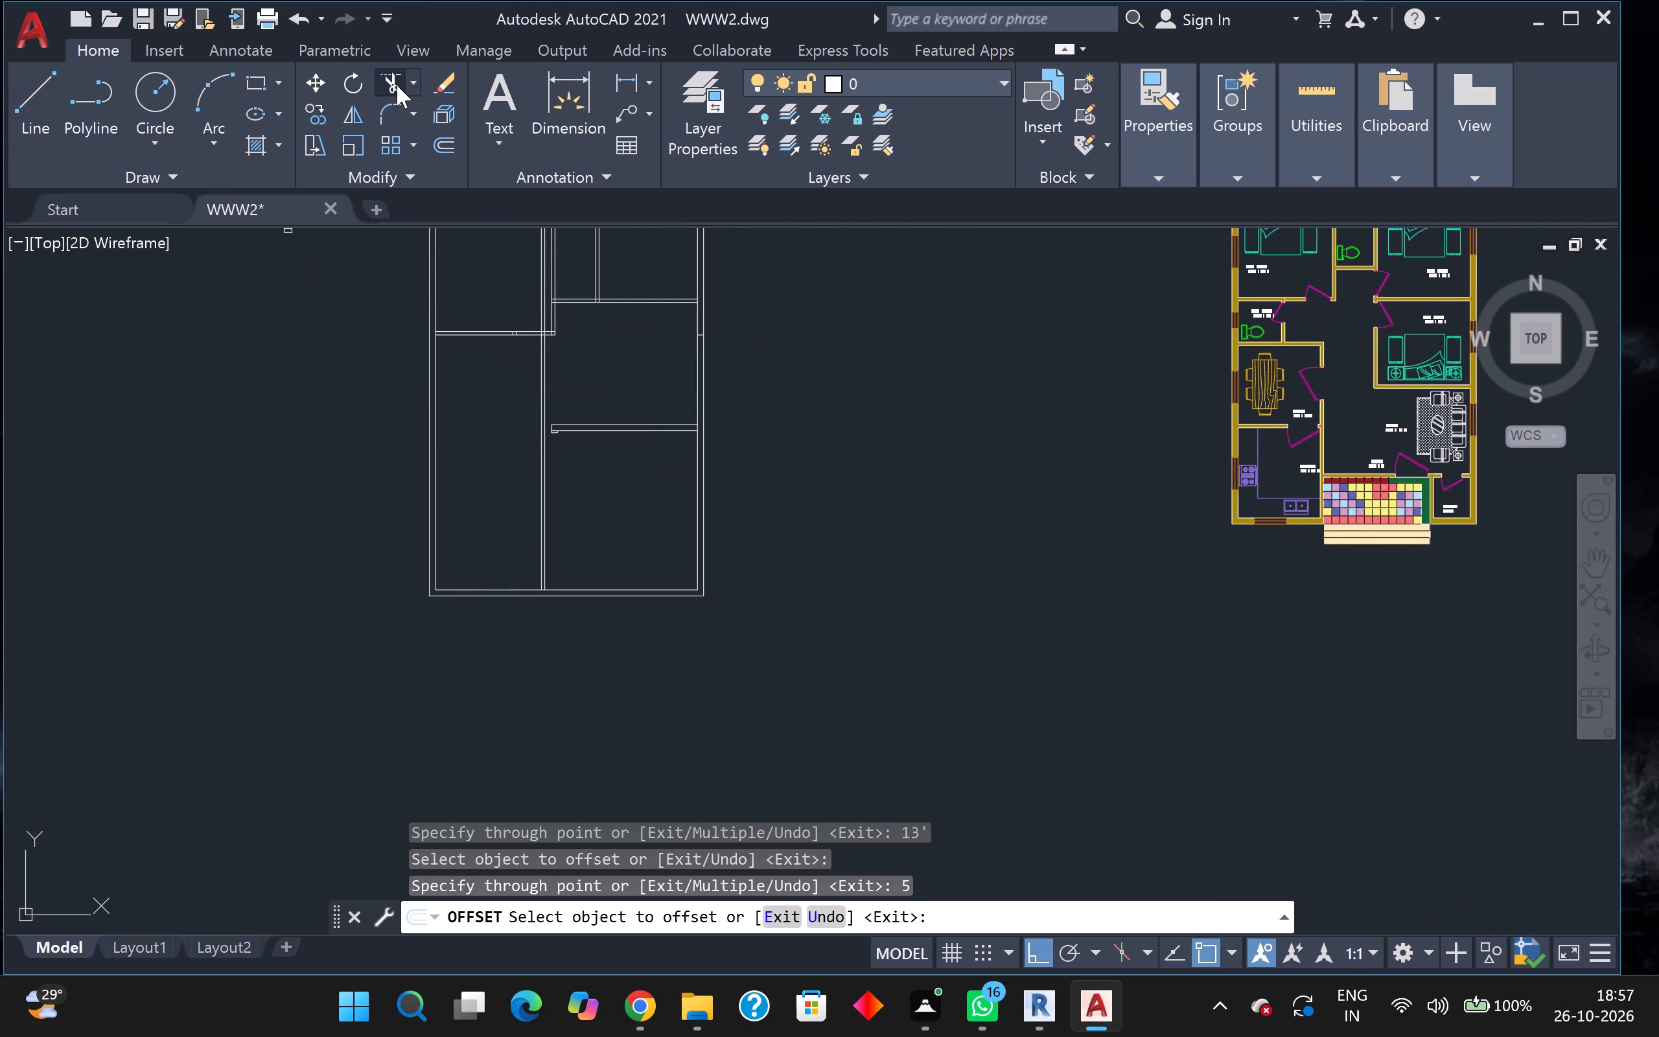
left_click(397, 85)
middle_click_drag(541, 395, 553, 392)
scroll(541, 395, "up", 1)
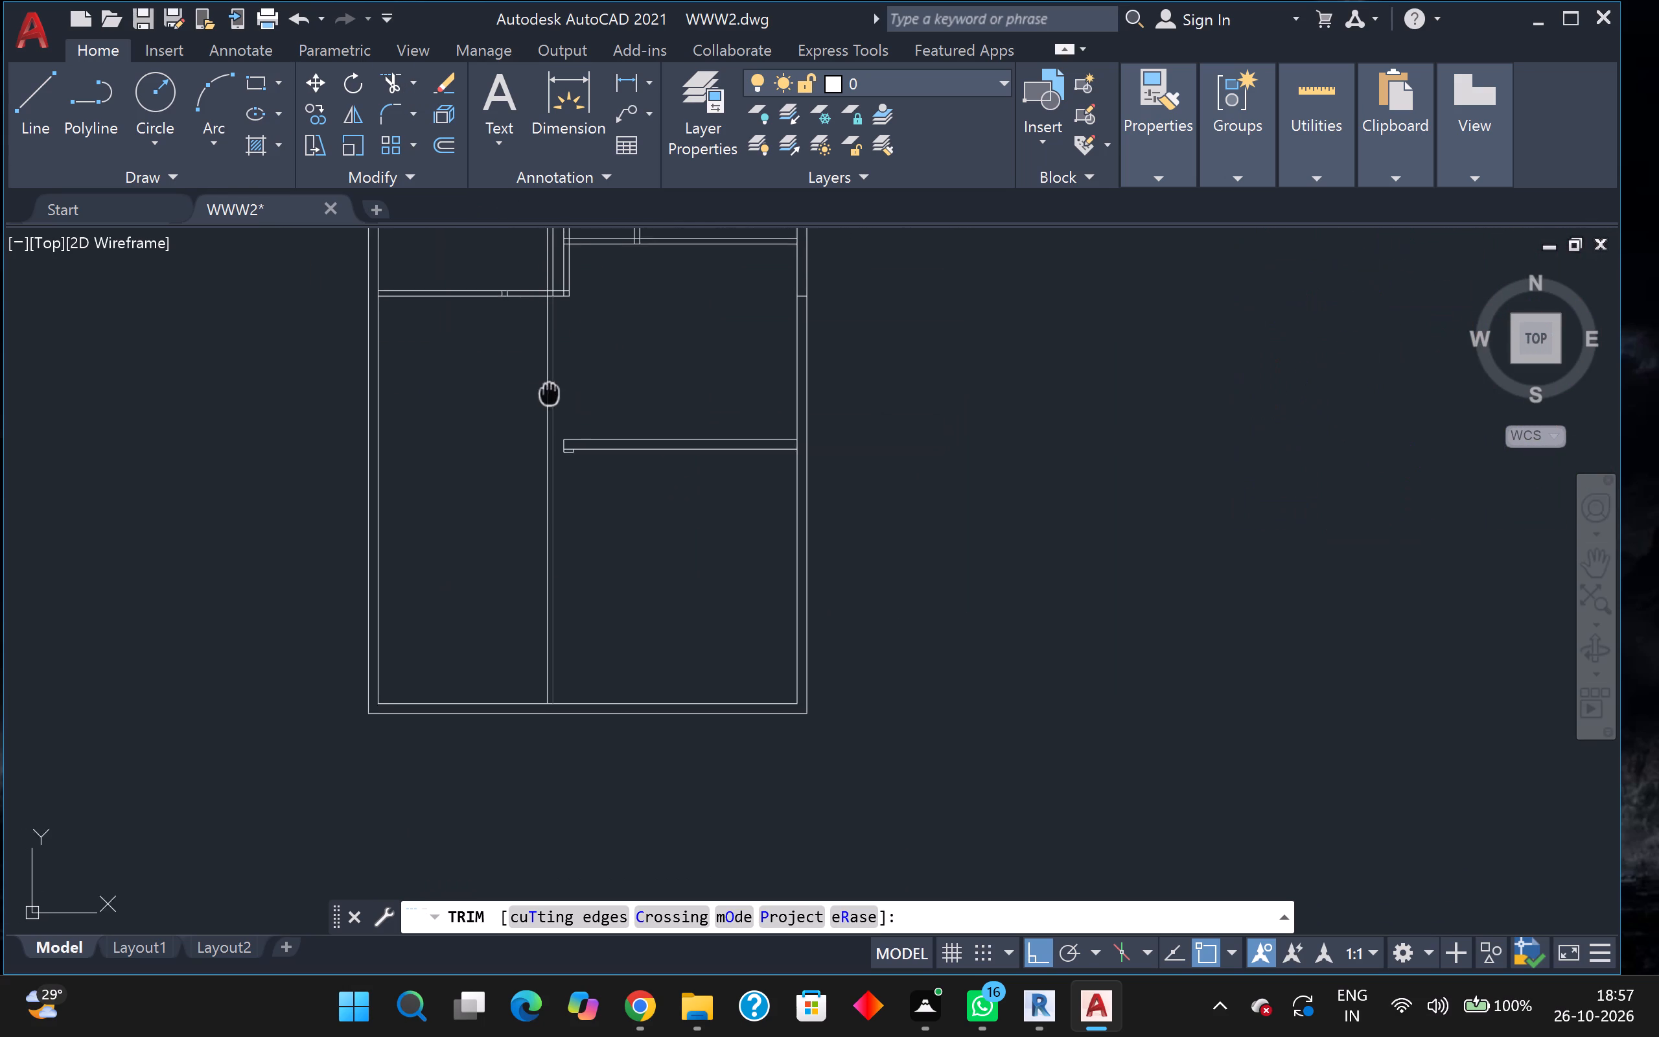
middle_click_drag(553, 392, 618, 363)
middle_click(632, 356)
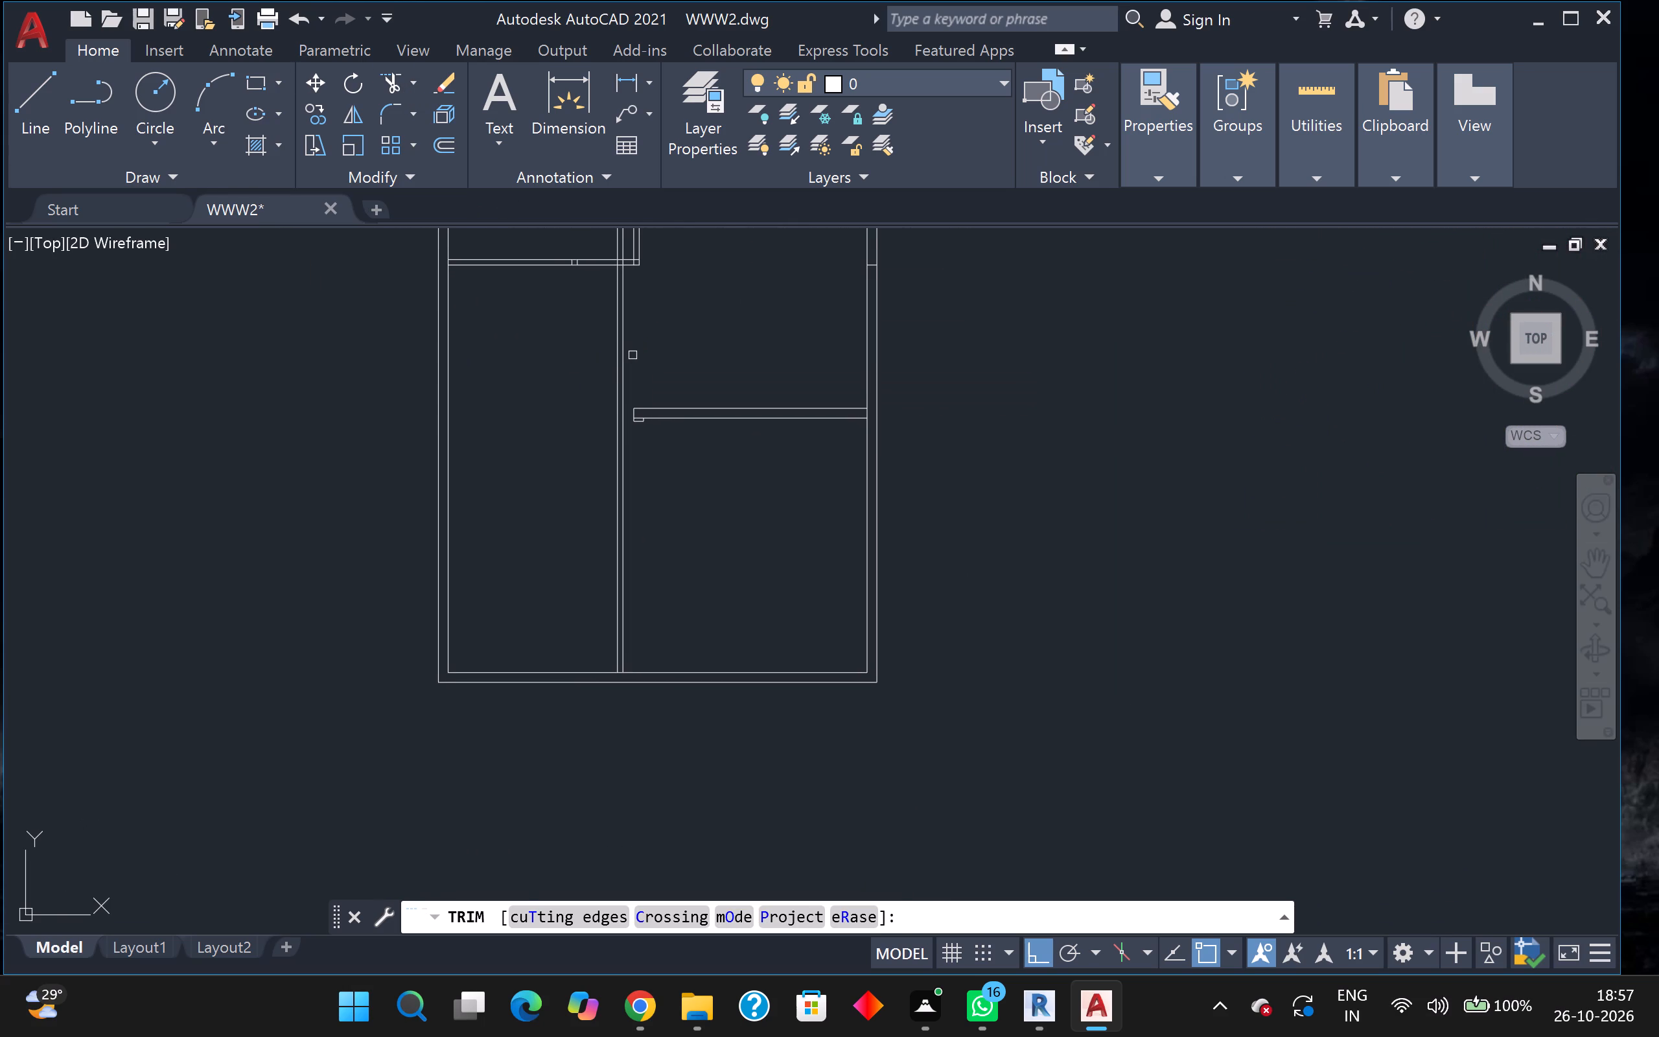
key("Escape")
Examine where the new full-height 5" partition runs relative to the horizontal walls and the short partition just east of it.
key("o")
key("Return")
key("Return")
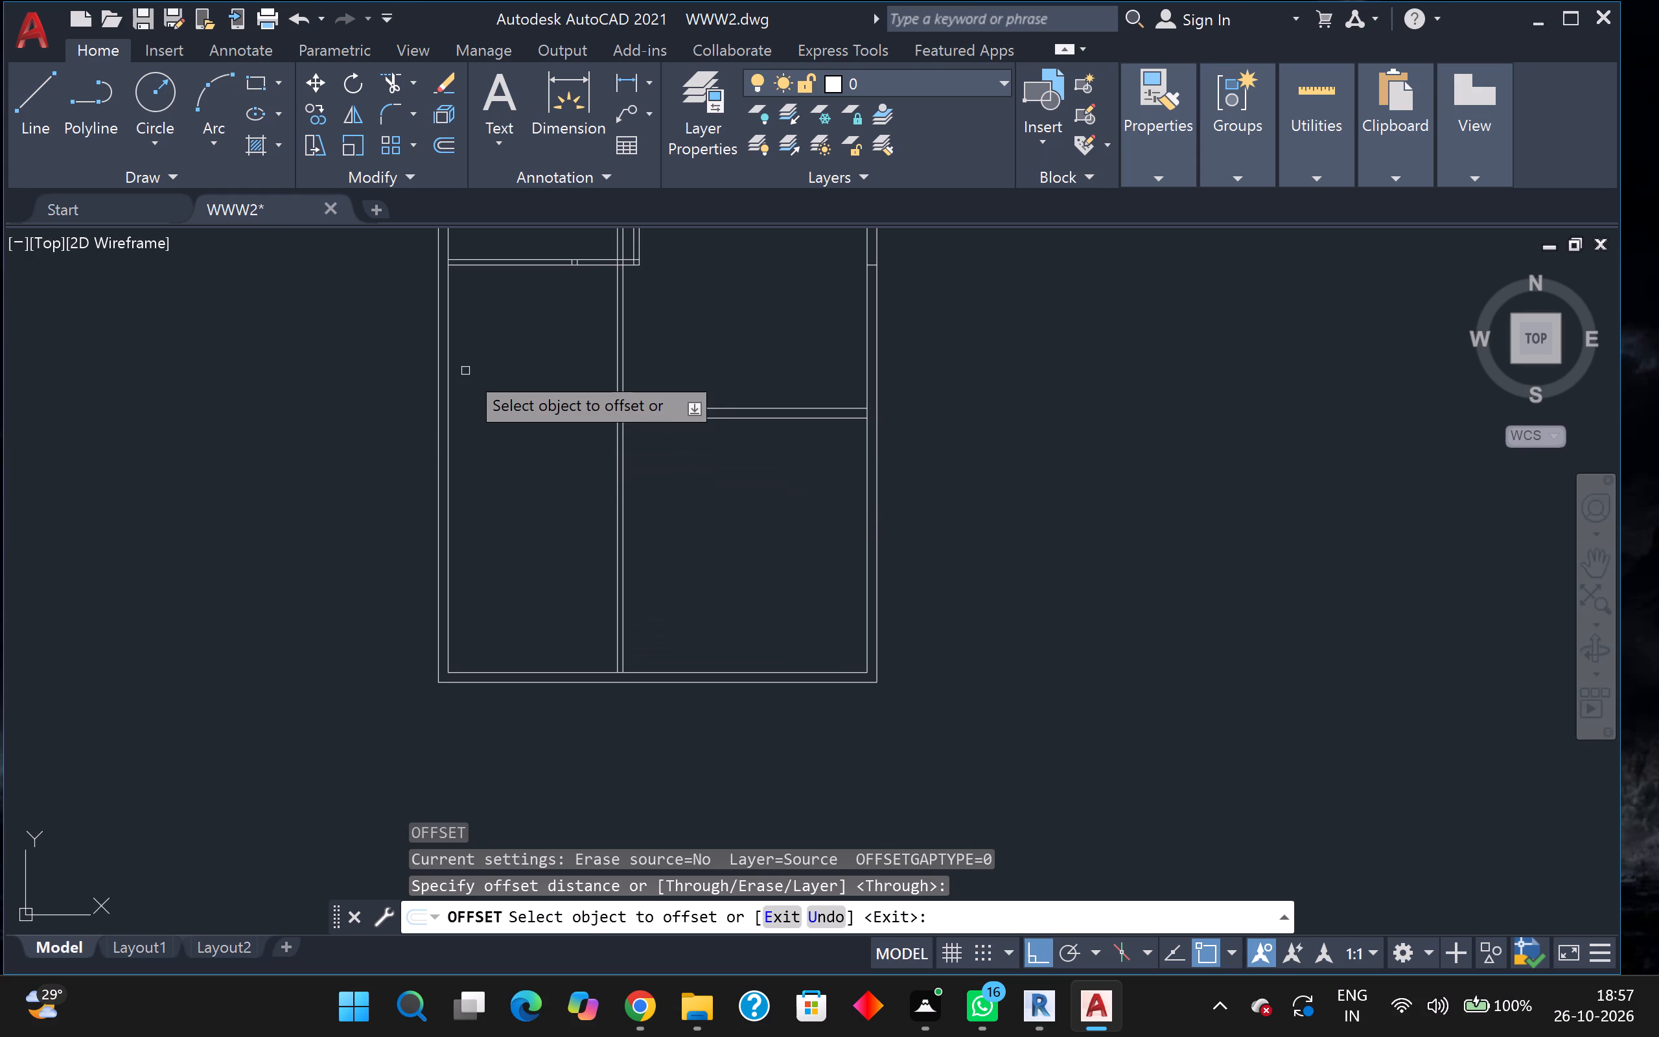
scroll(471, 363, "down", 2)
middle_click_drag(487, 367, 485, 358)
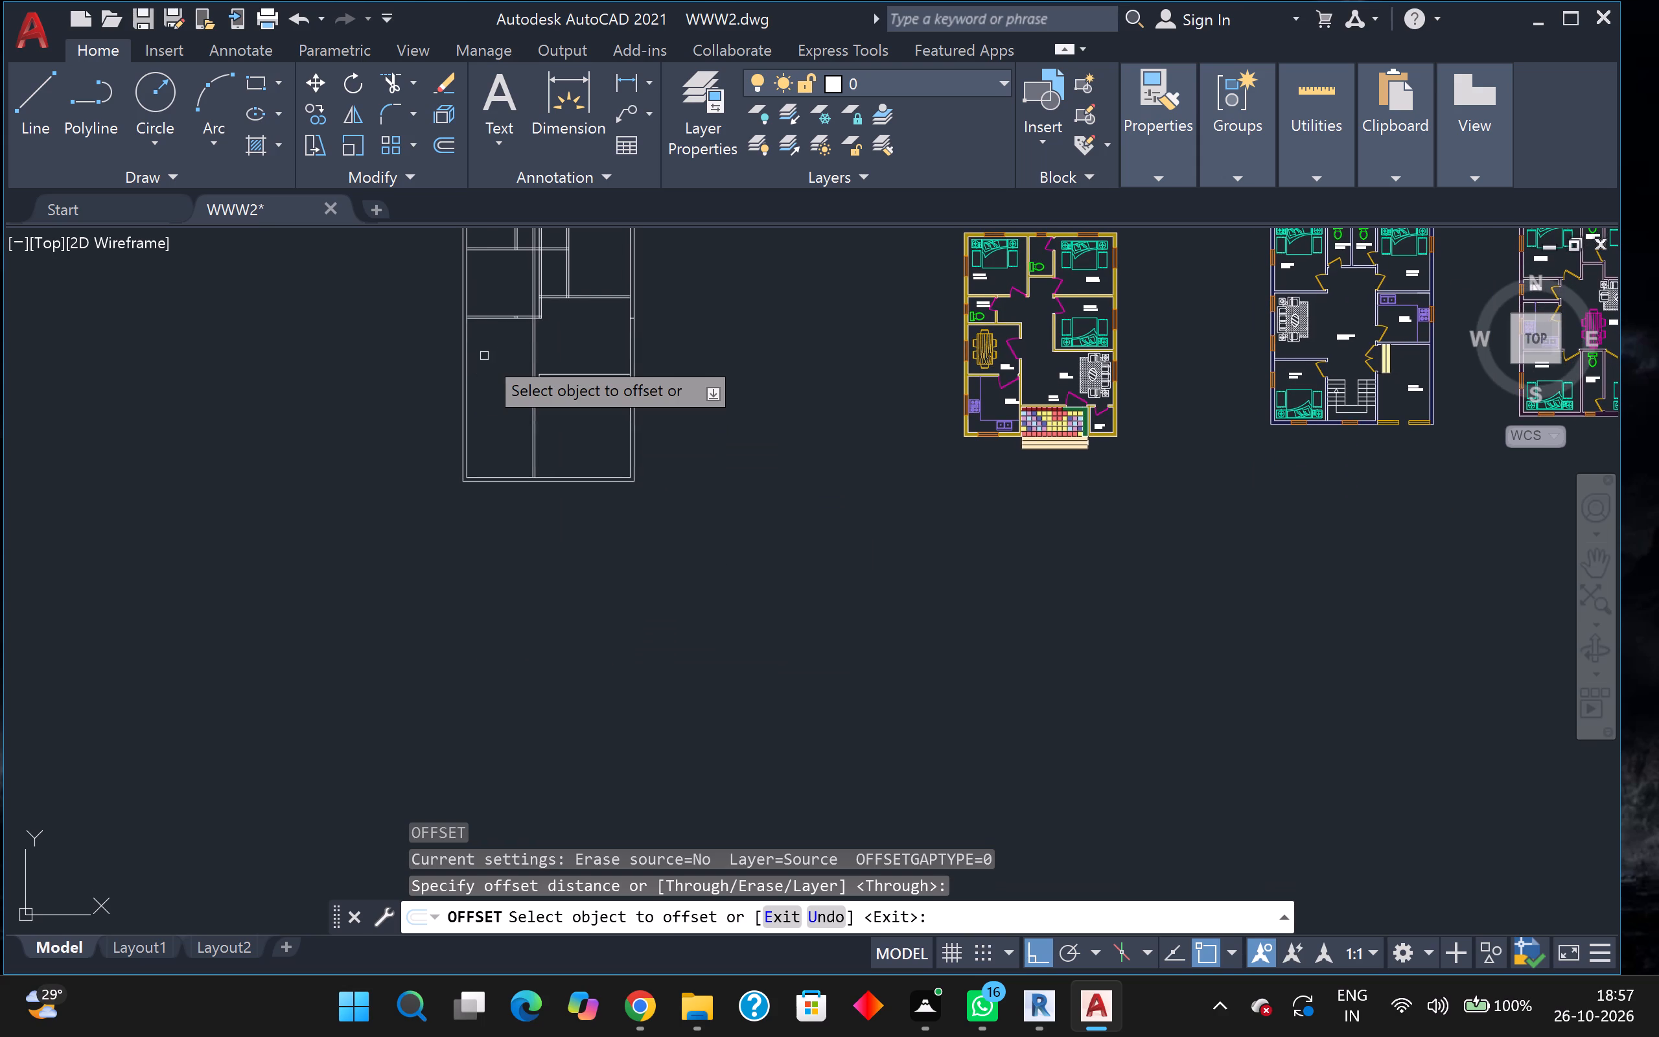
scroll(487, 359, "up", 2)
middle_click_drag(487, 359, 426, 343)
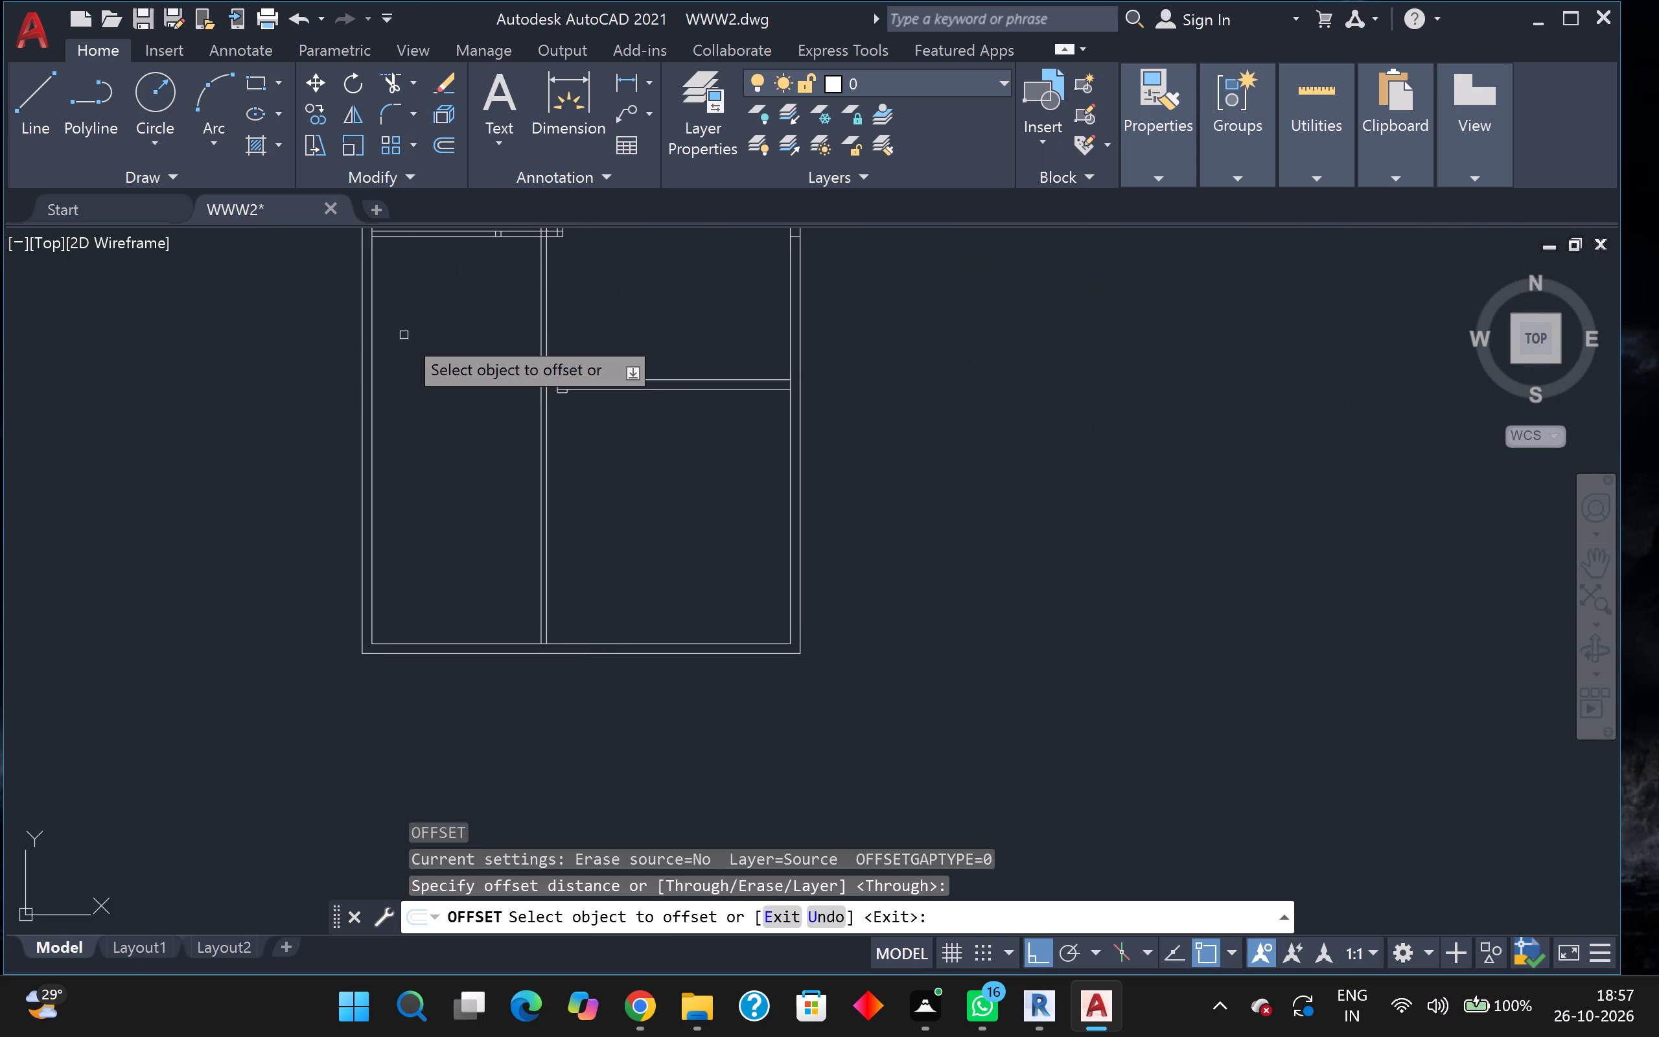
scroll(404, 335, "down", 1)
middle_click_drag(398, 335, 381, 336)
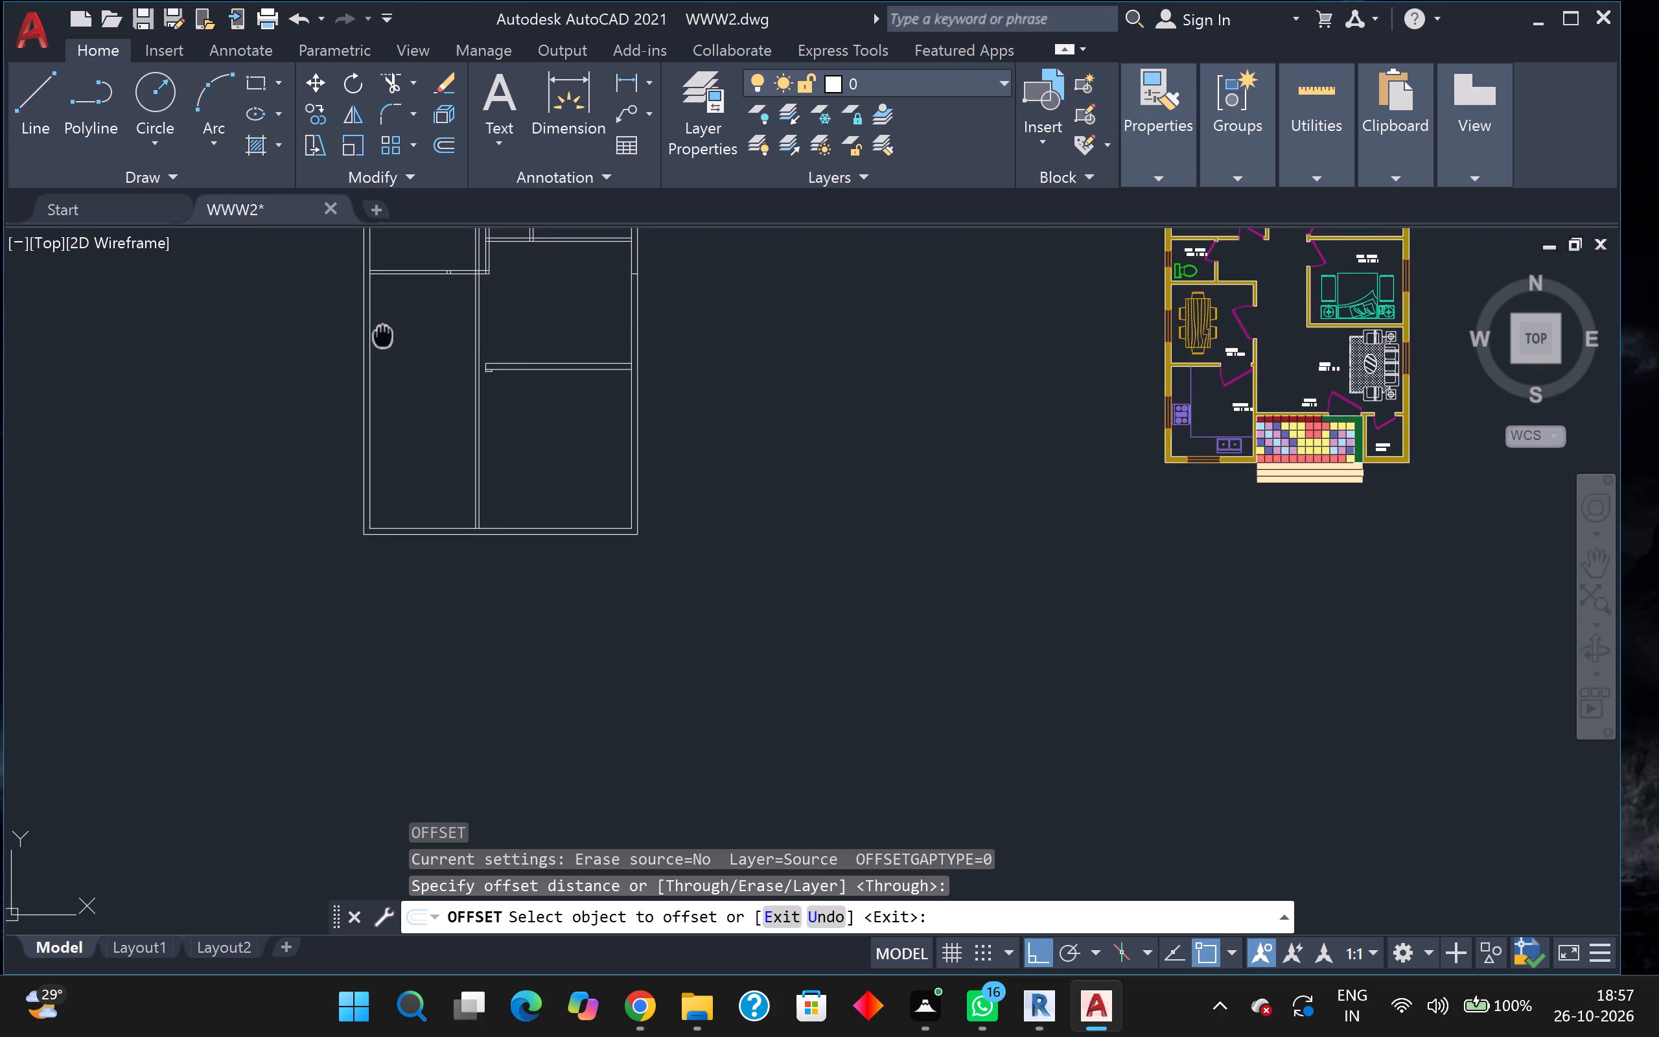
middle_click_drag(381, 336, 338, 432)
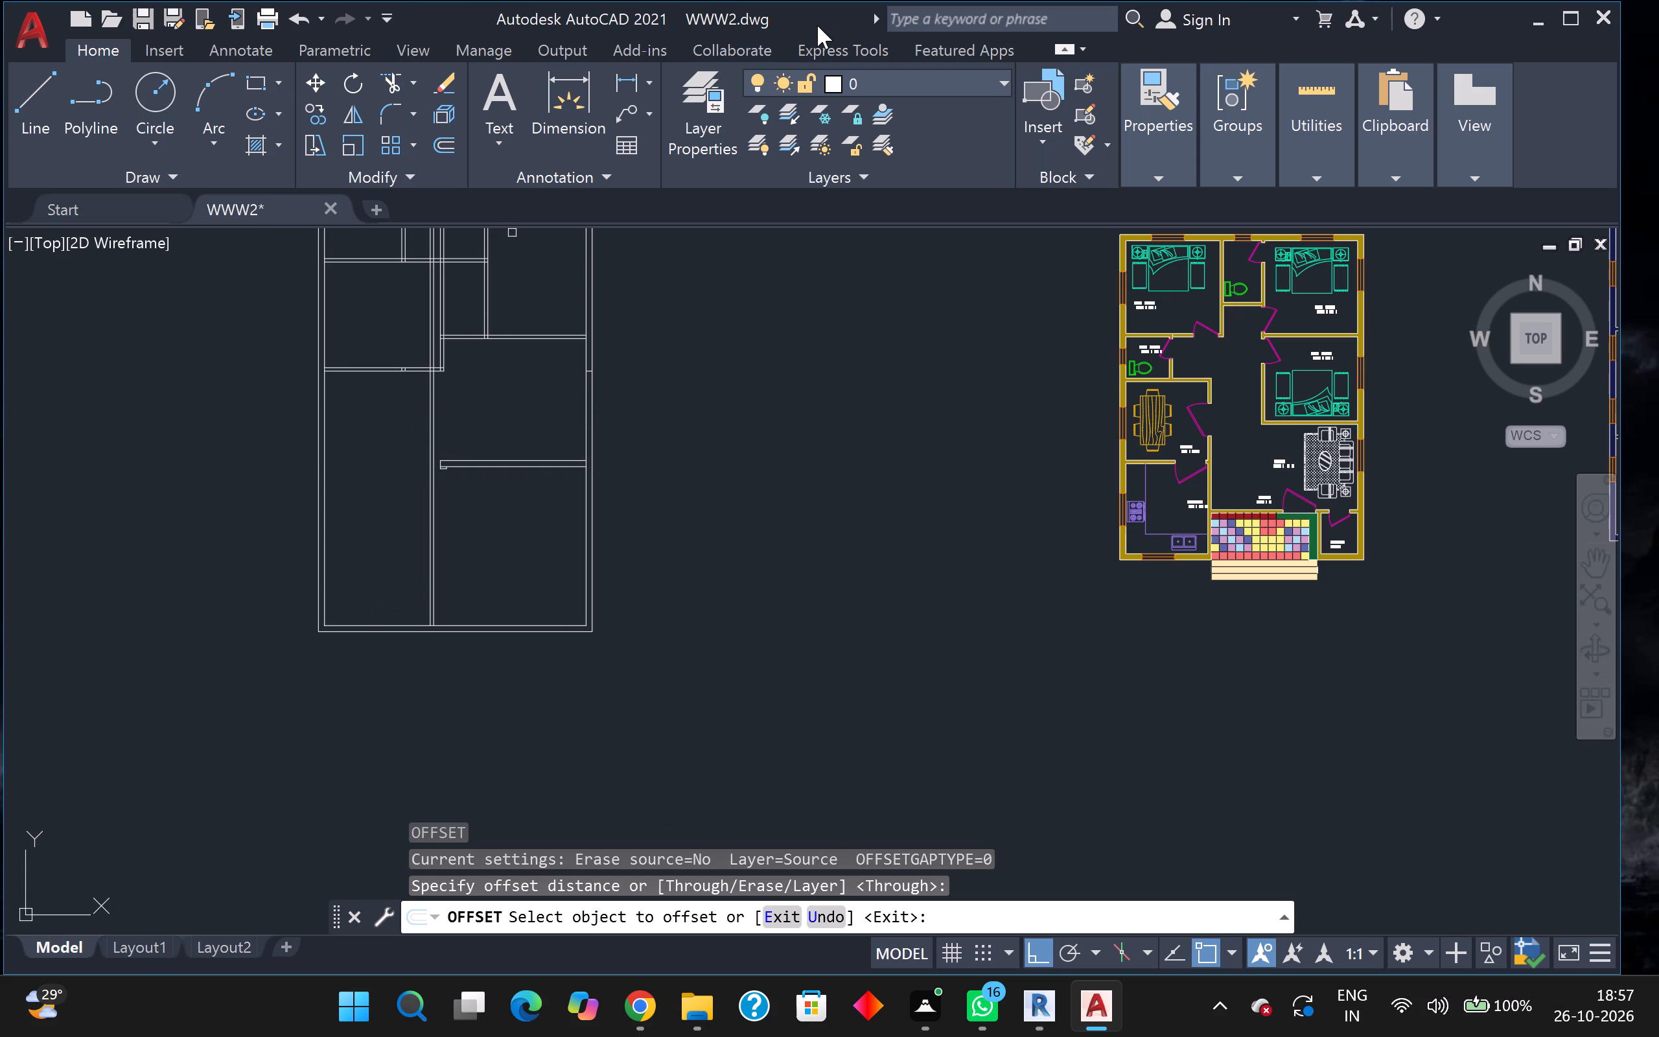
scroll(817, 25, "up", 1)
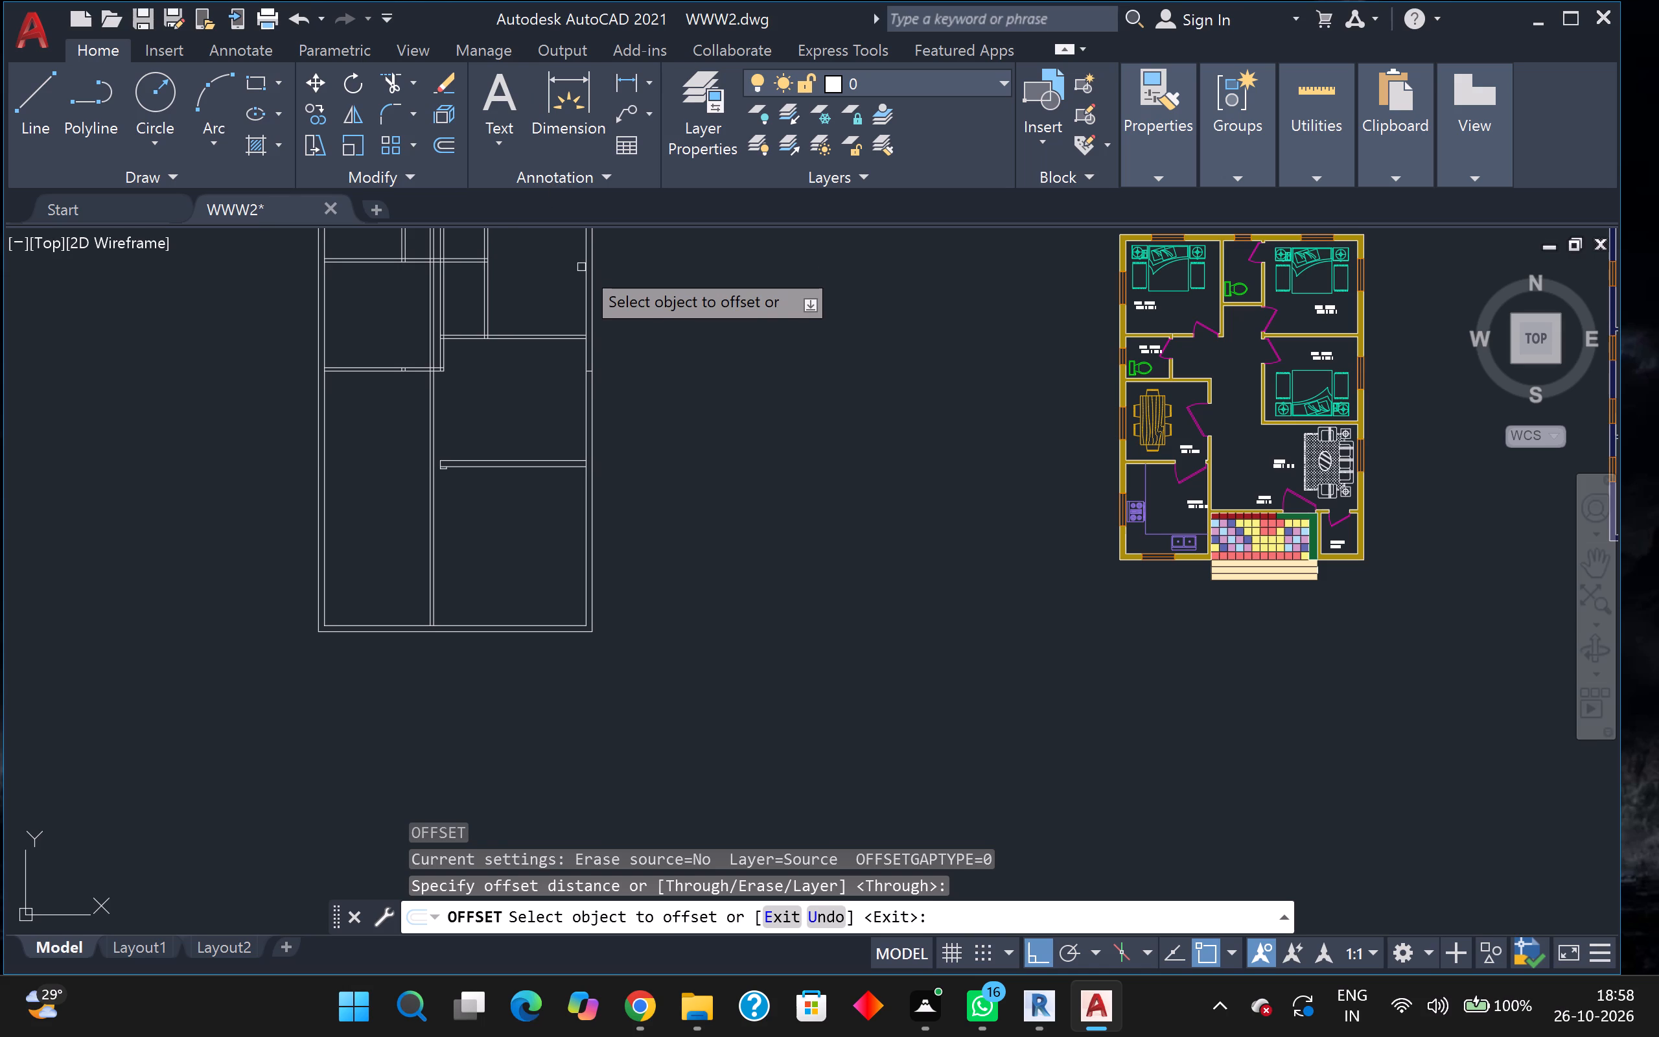
scroll(561, 264, "down", 1)
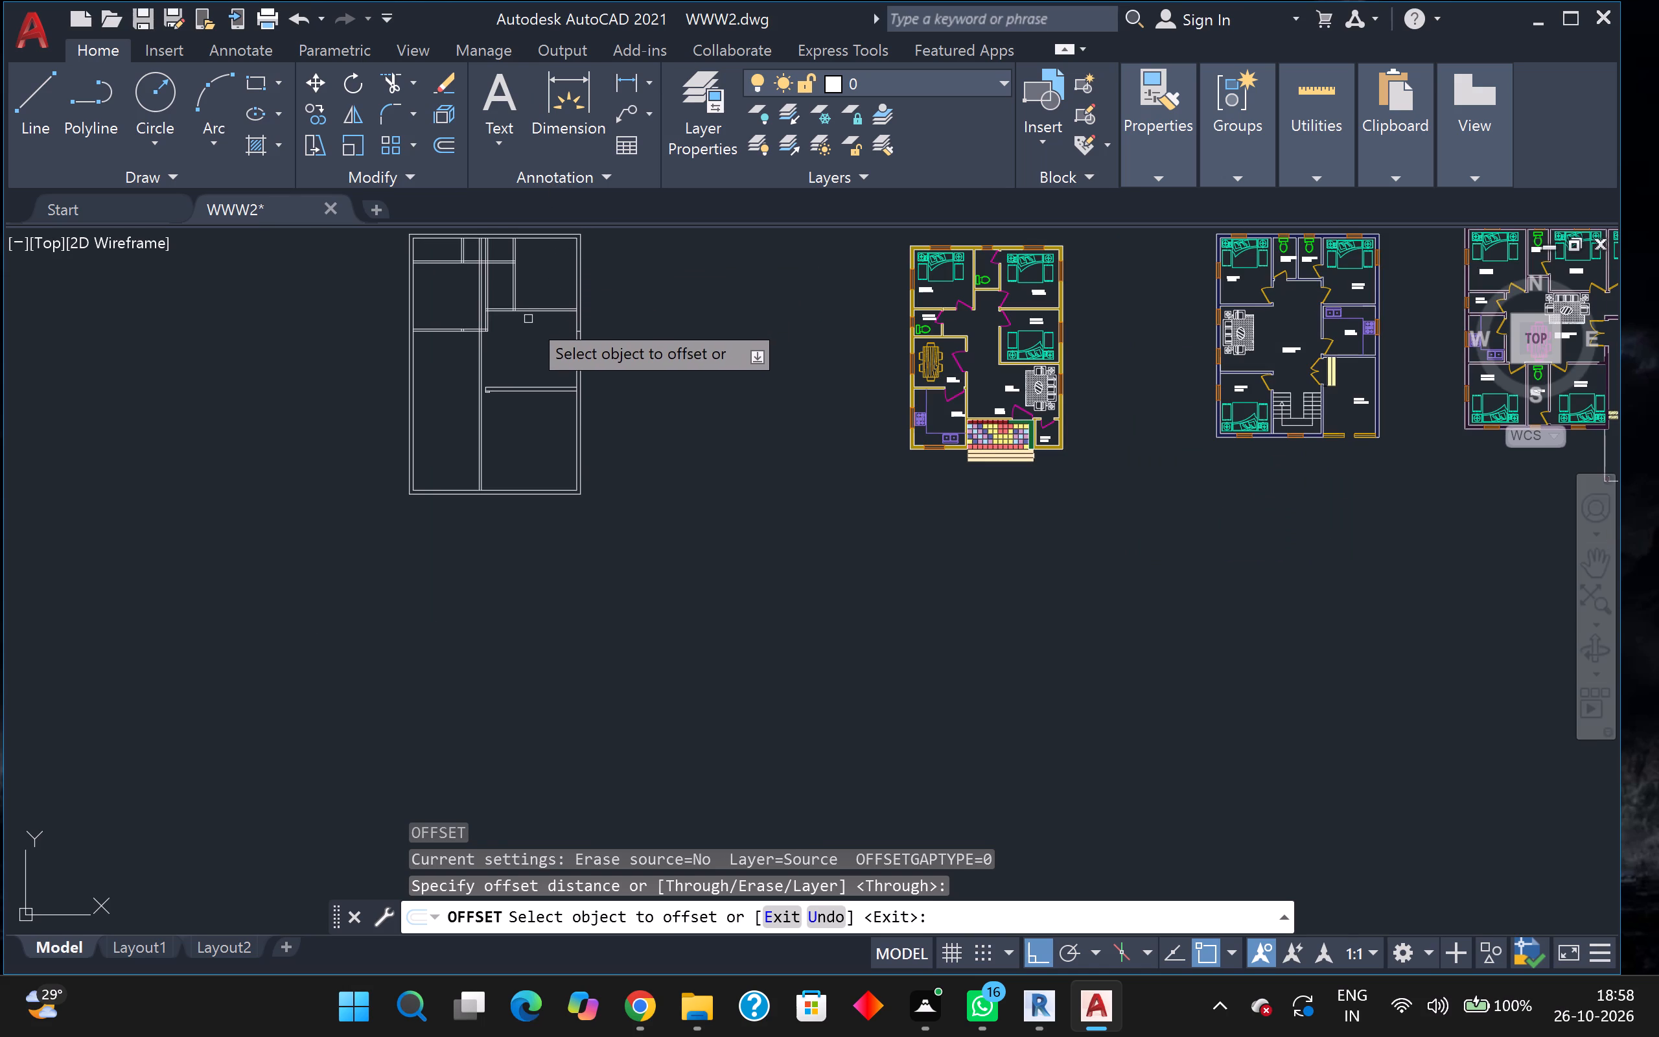
middle_click_drag(444, 392, 480, 385)
scroll(500, 379, "up", 1)
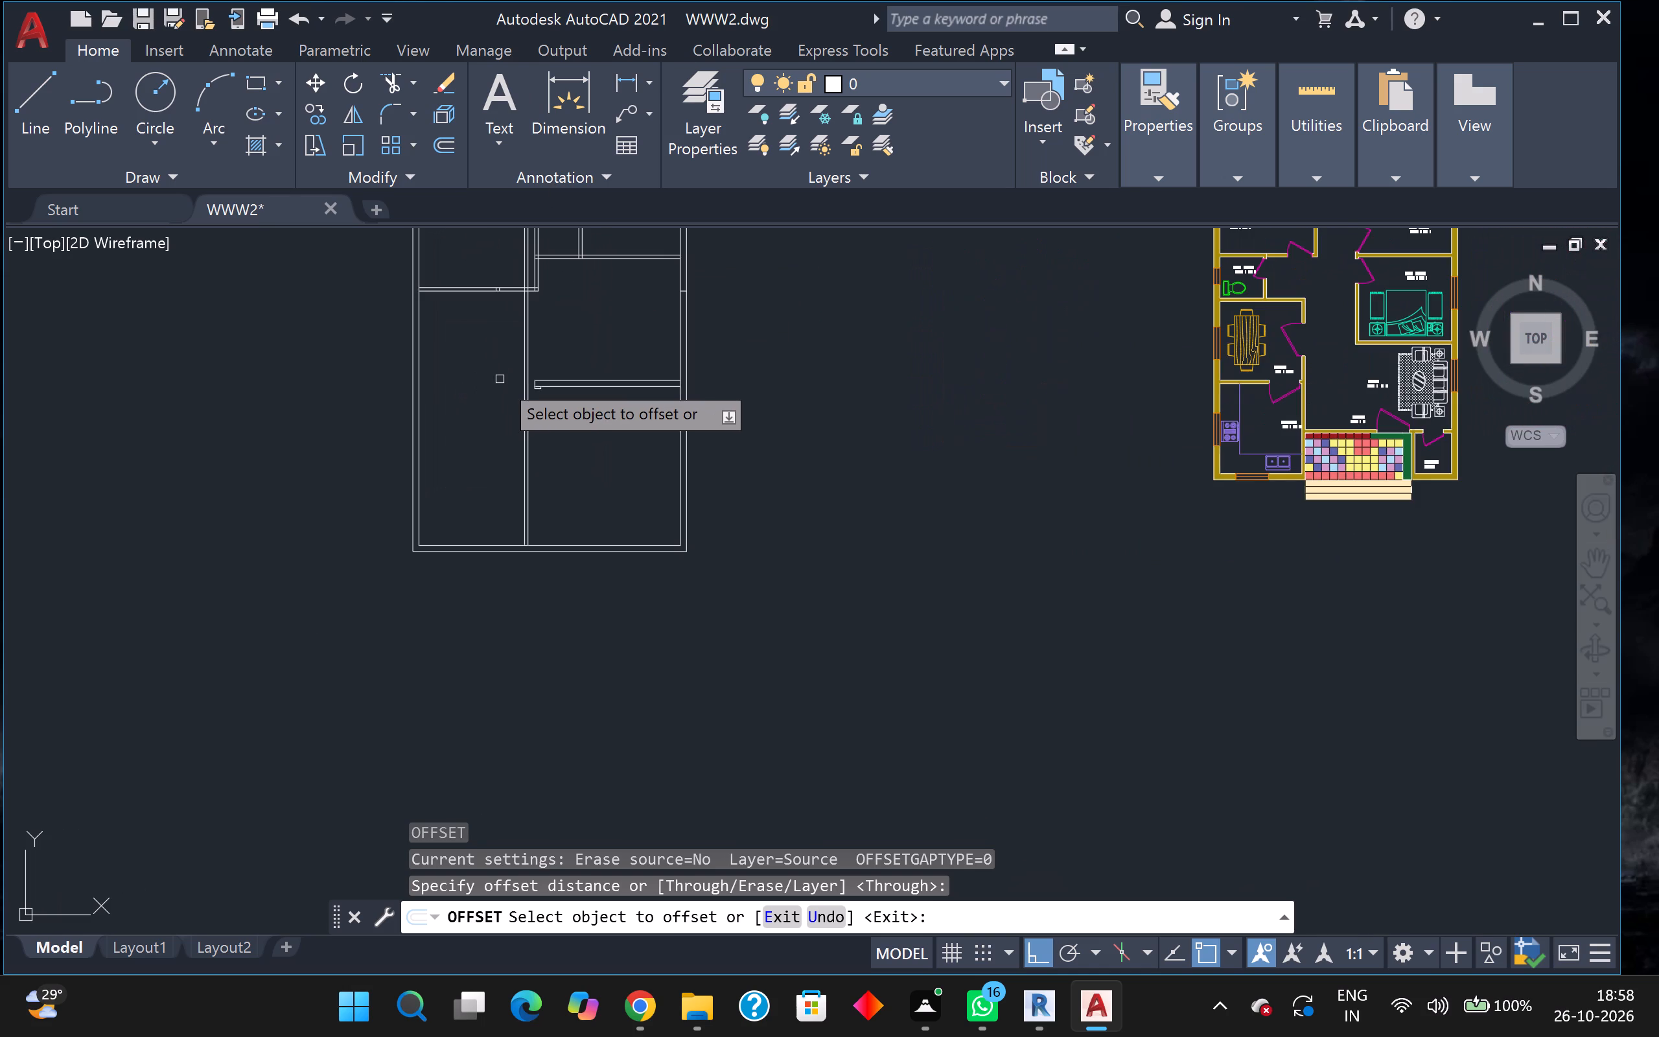
scroll(500, 379, "up", 1)
middle_click_drag(498, 379, 481, 528)
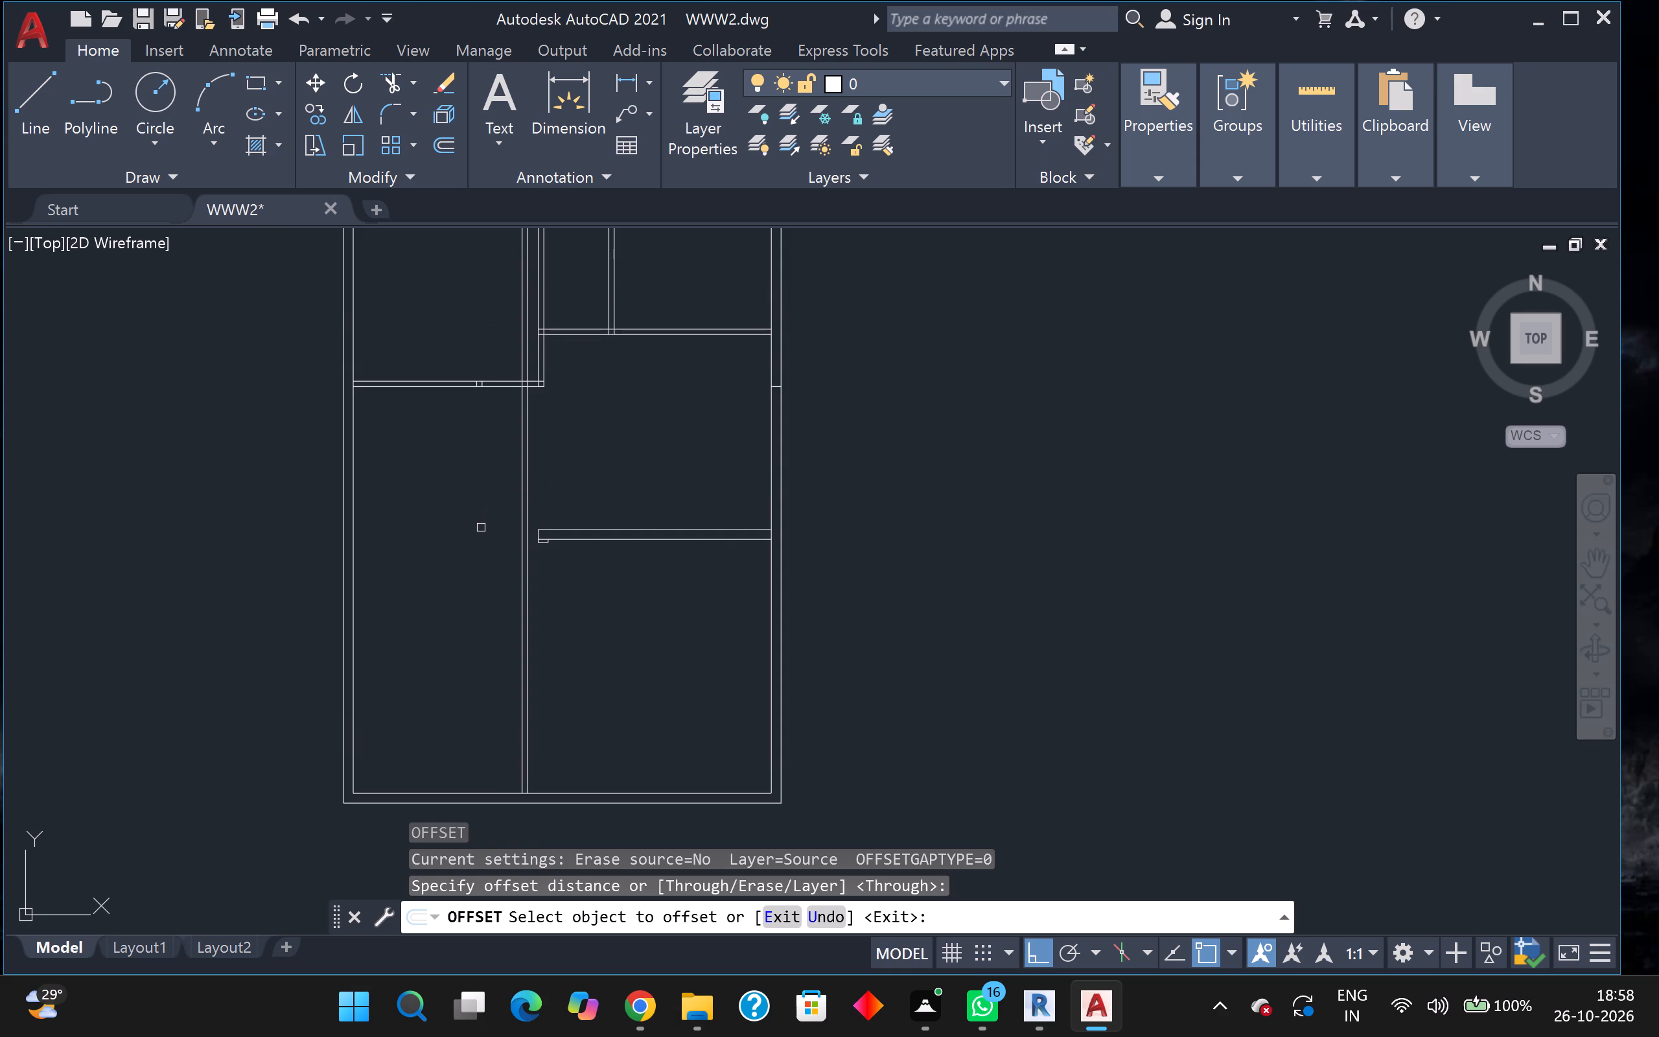
scroll(461, 496, "up", 1)
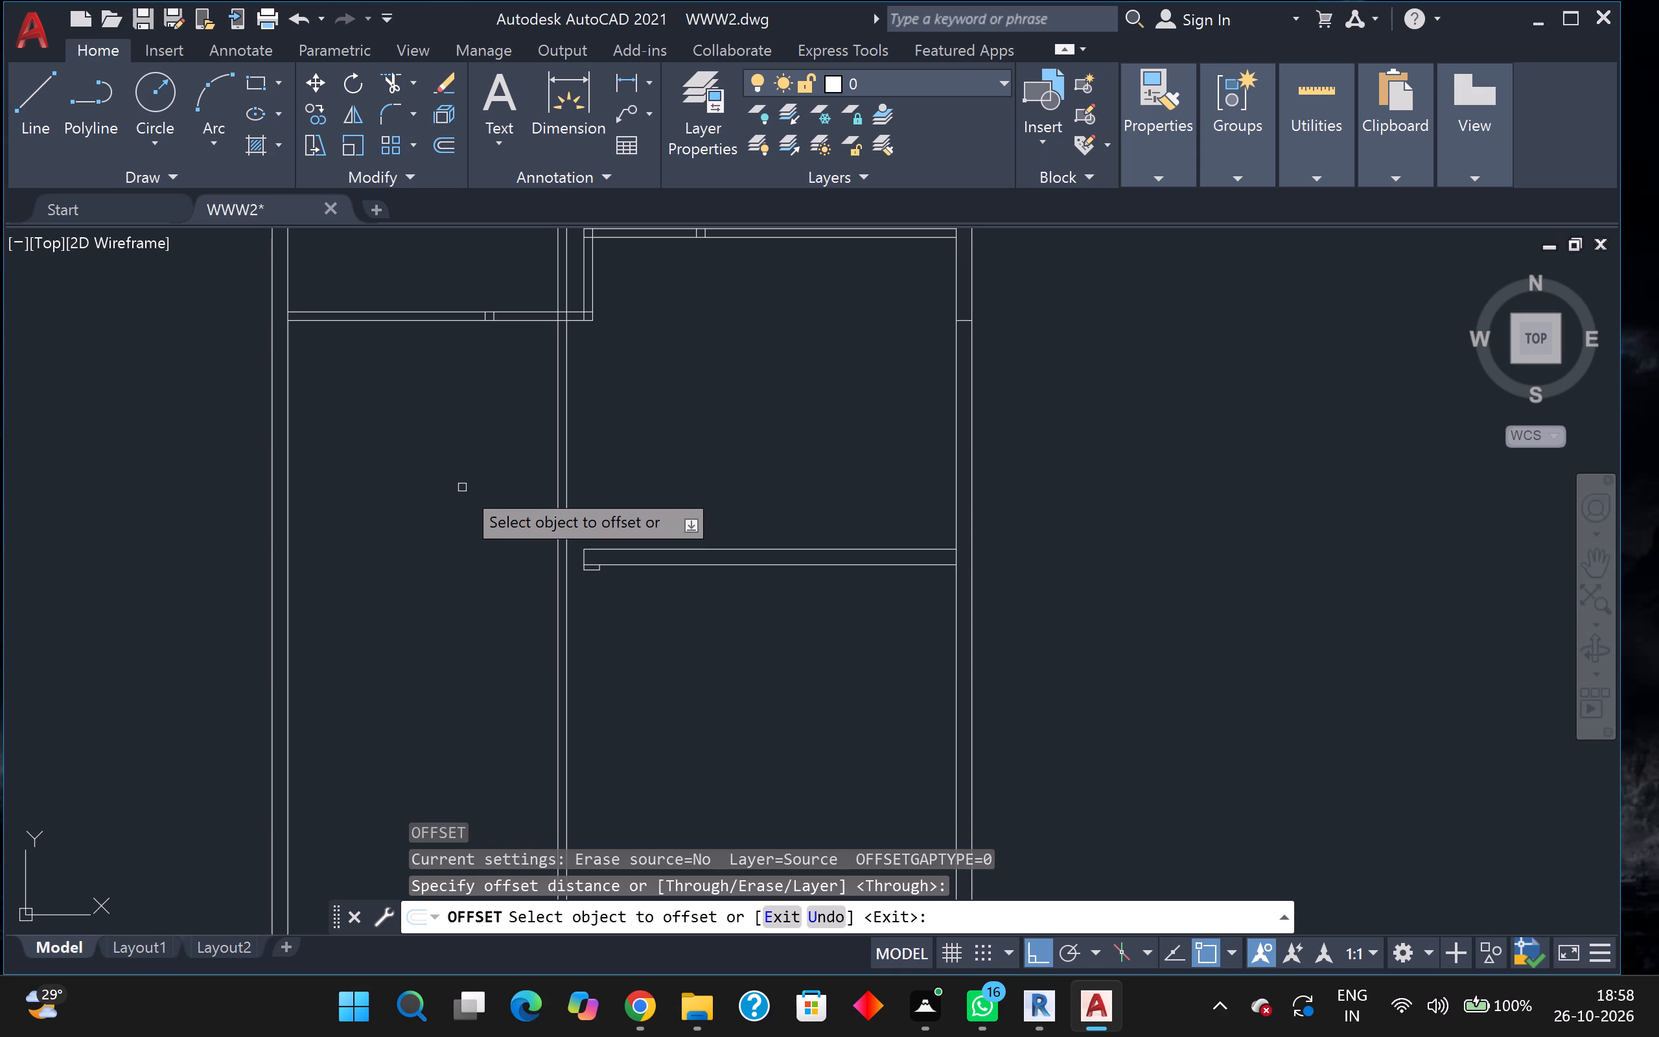
scroll(462, 487, "up", 1)
scroll(486, 489, "down", 2)
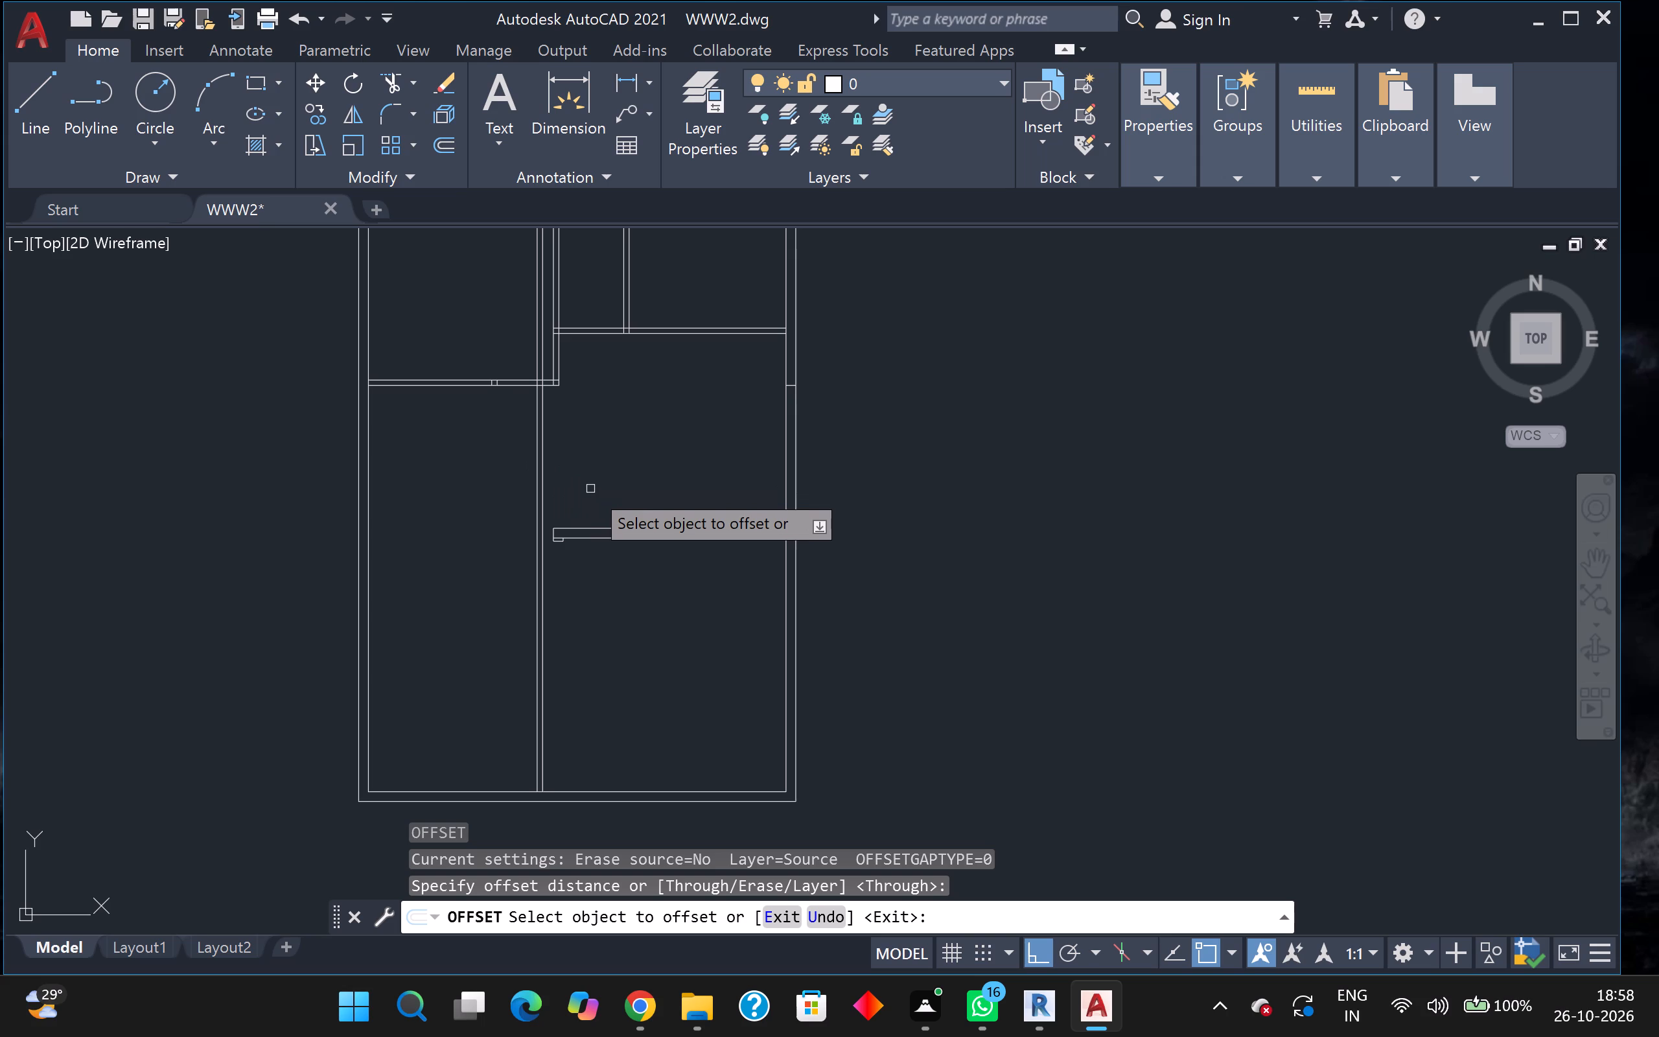
scroll(590, 487, "down", 2)
scroll(549, 425, "up", 2)
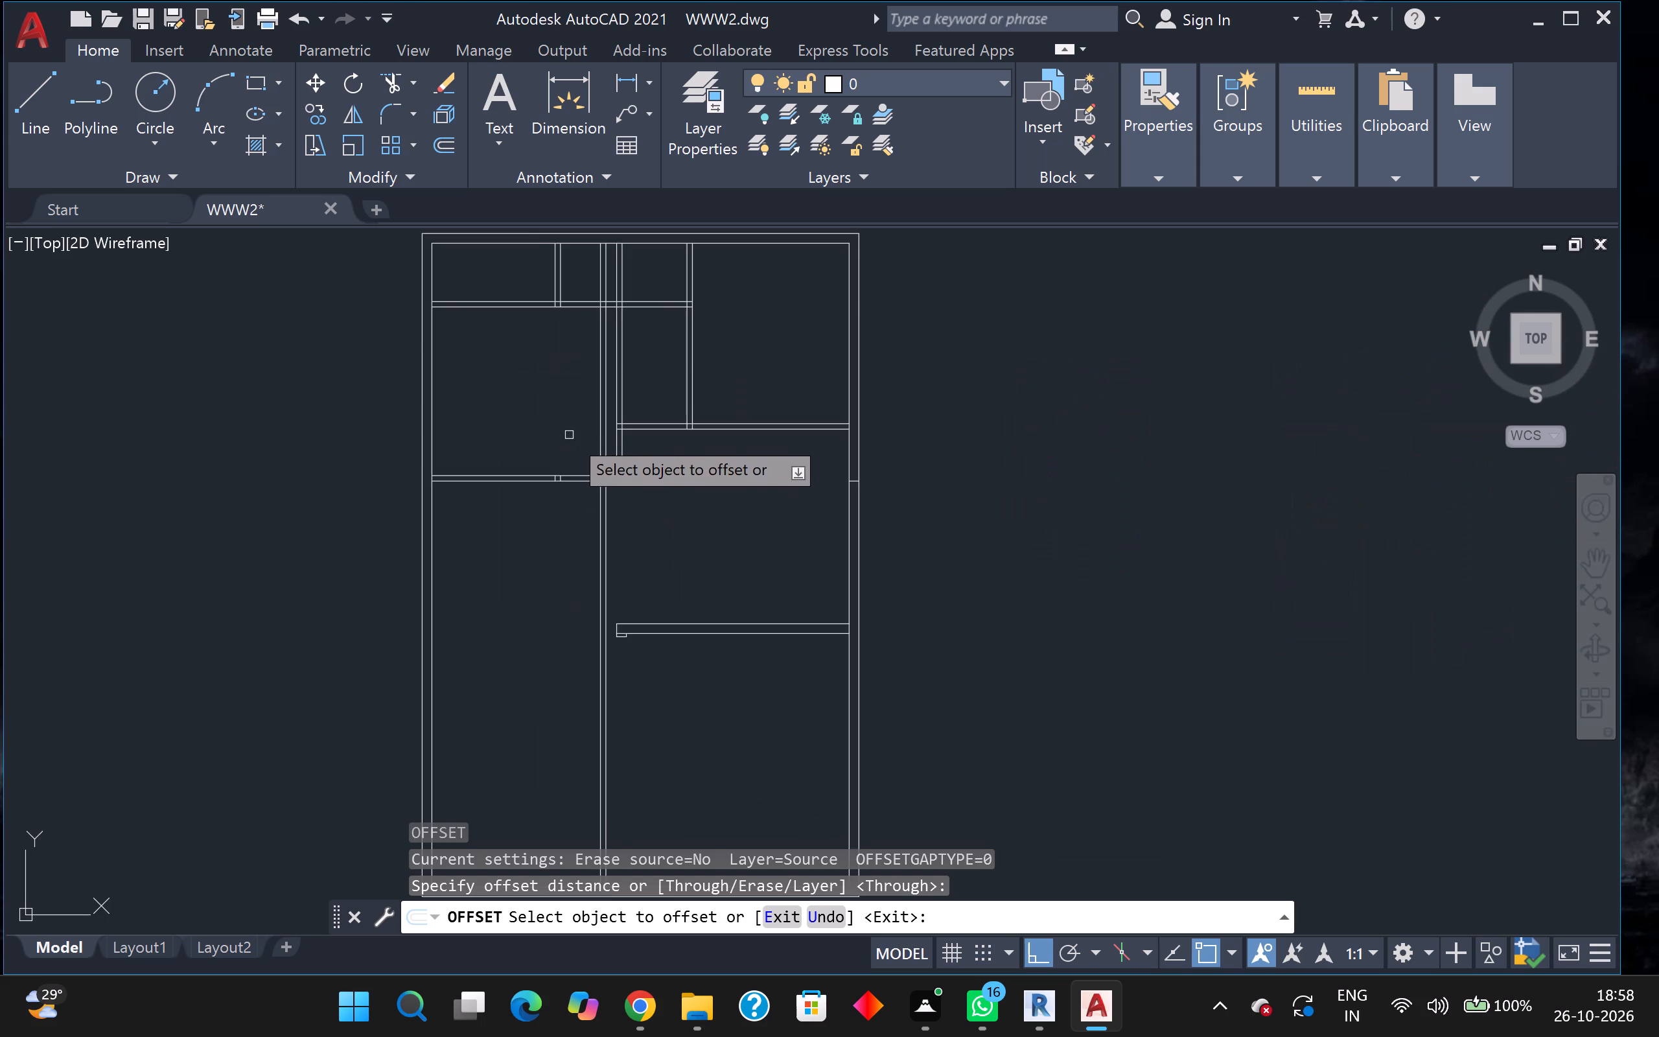
scroll(580, 435, "up", 1)
scroll(585, 436, "down", 1)
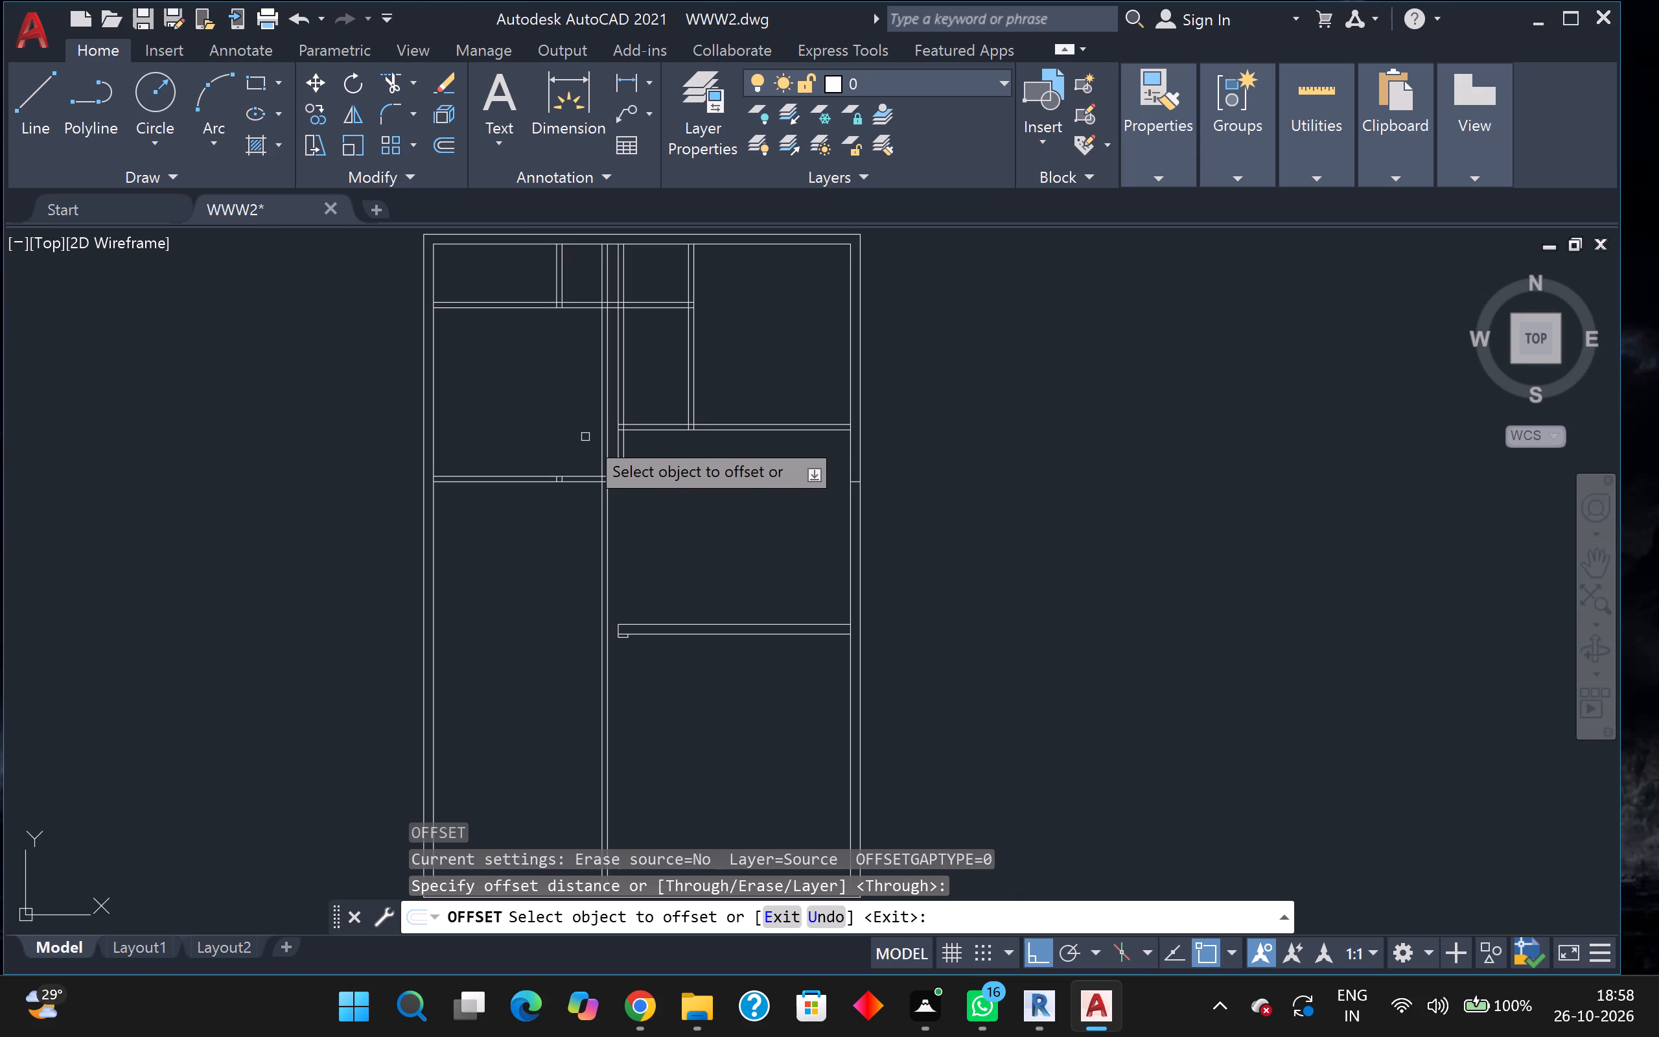
scroll(607, 438, "up", 2)
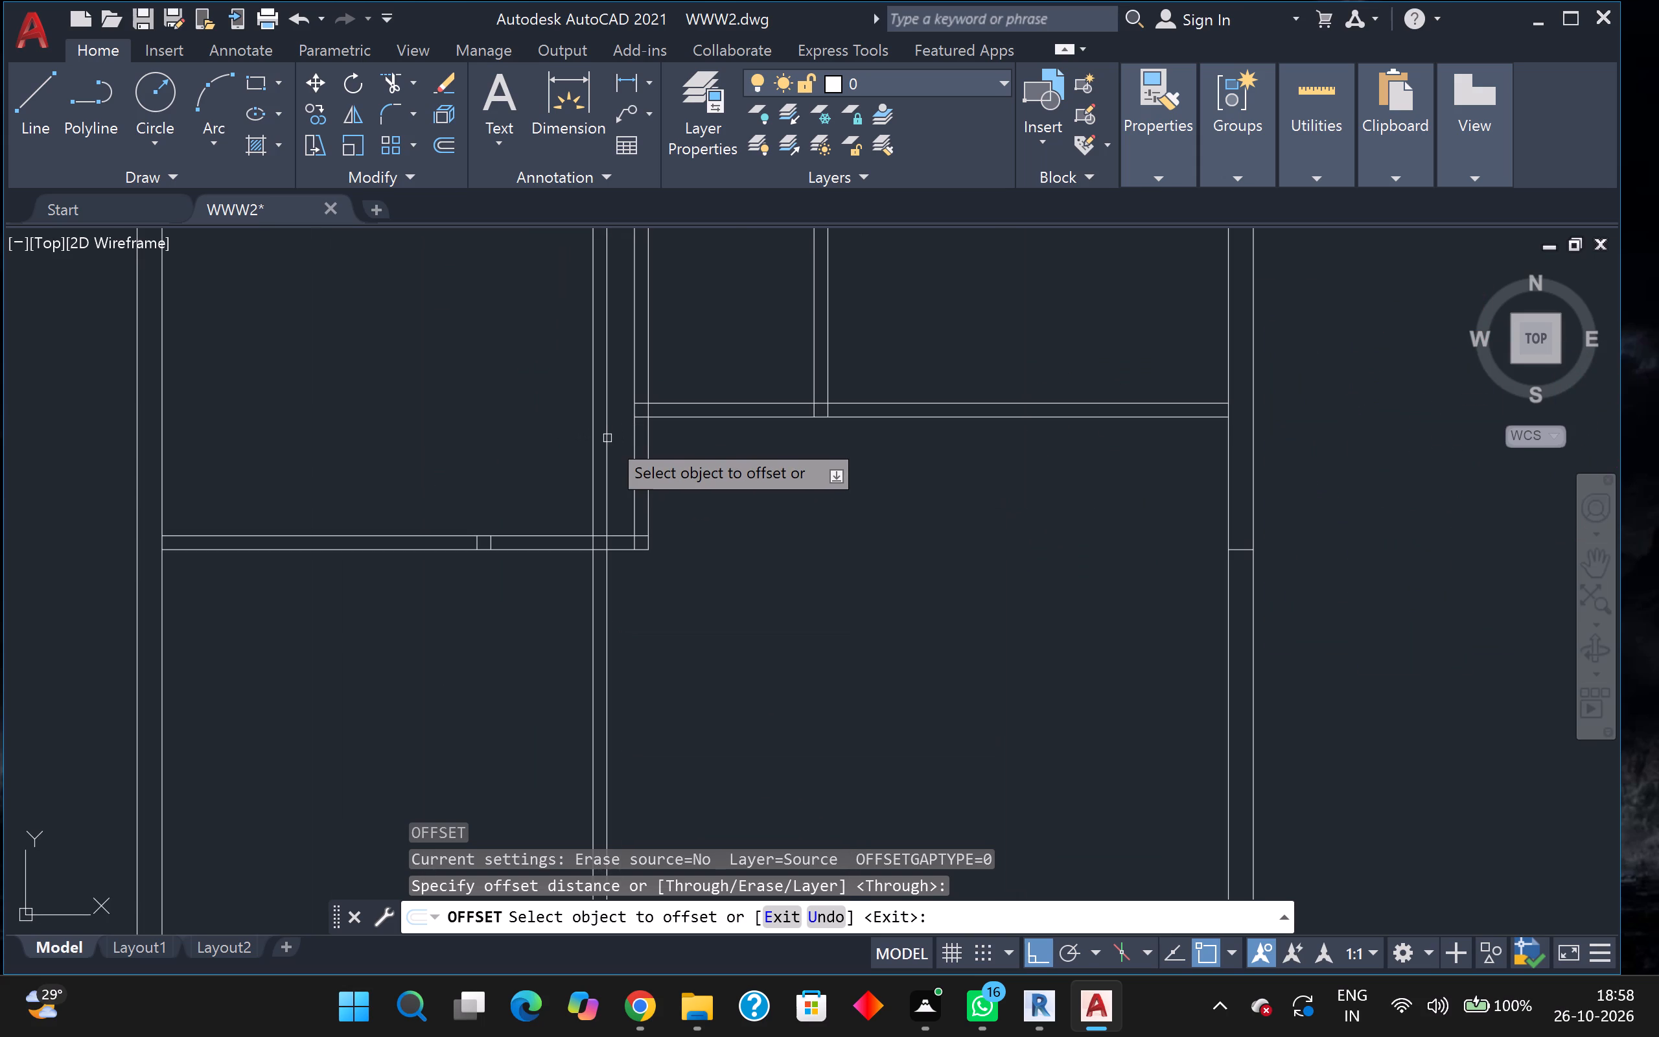
scroll(605, 456, "up", 1)
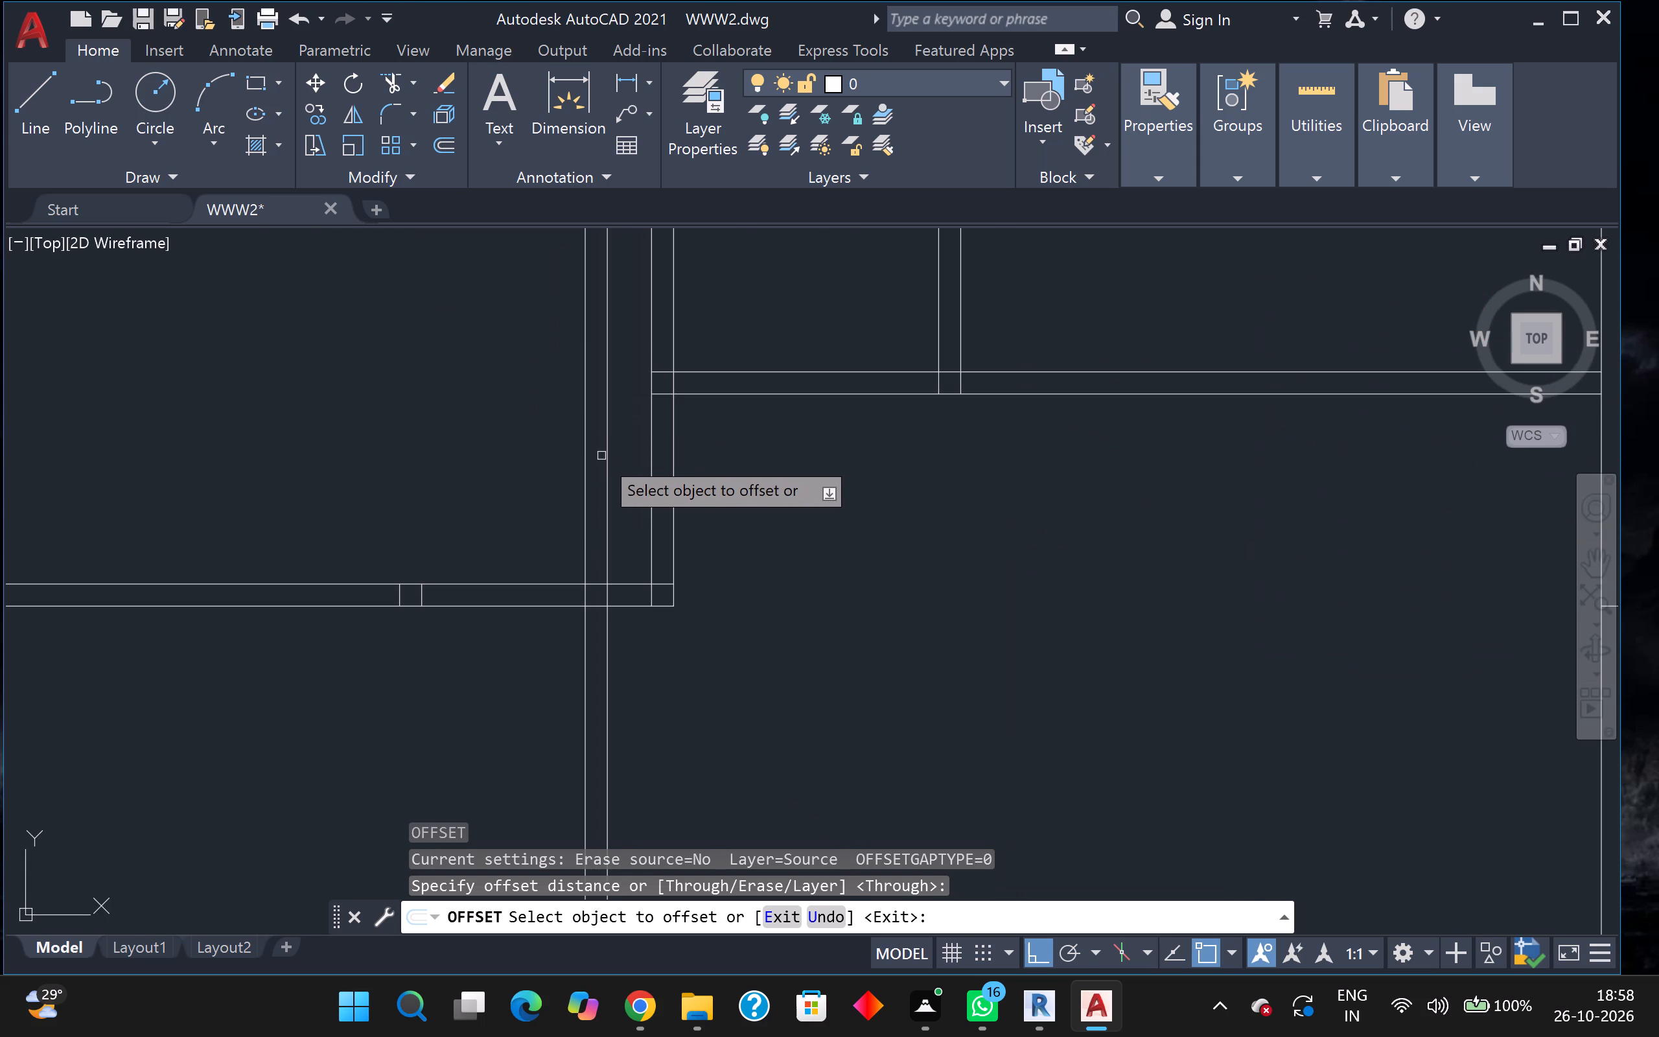
scroll(596, 459, "down", 2)
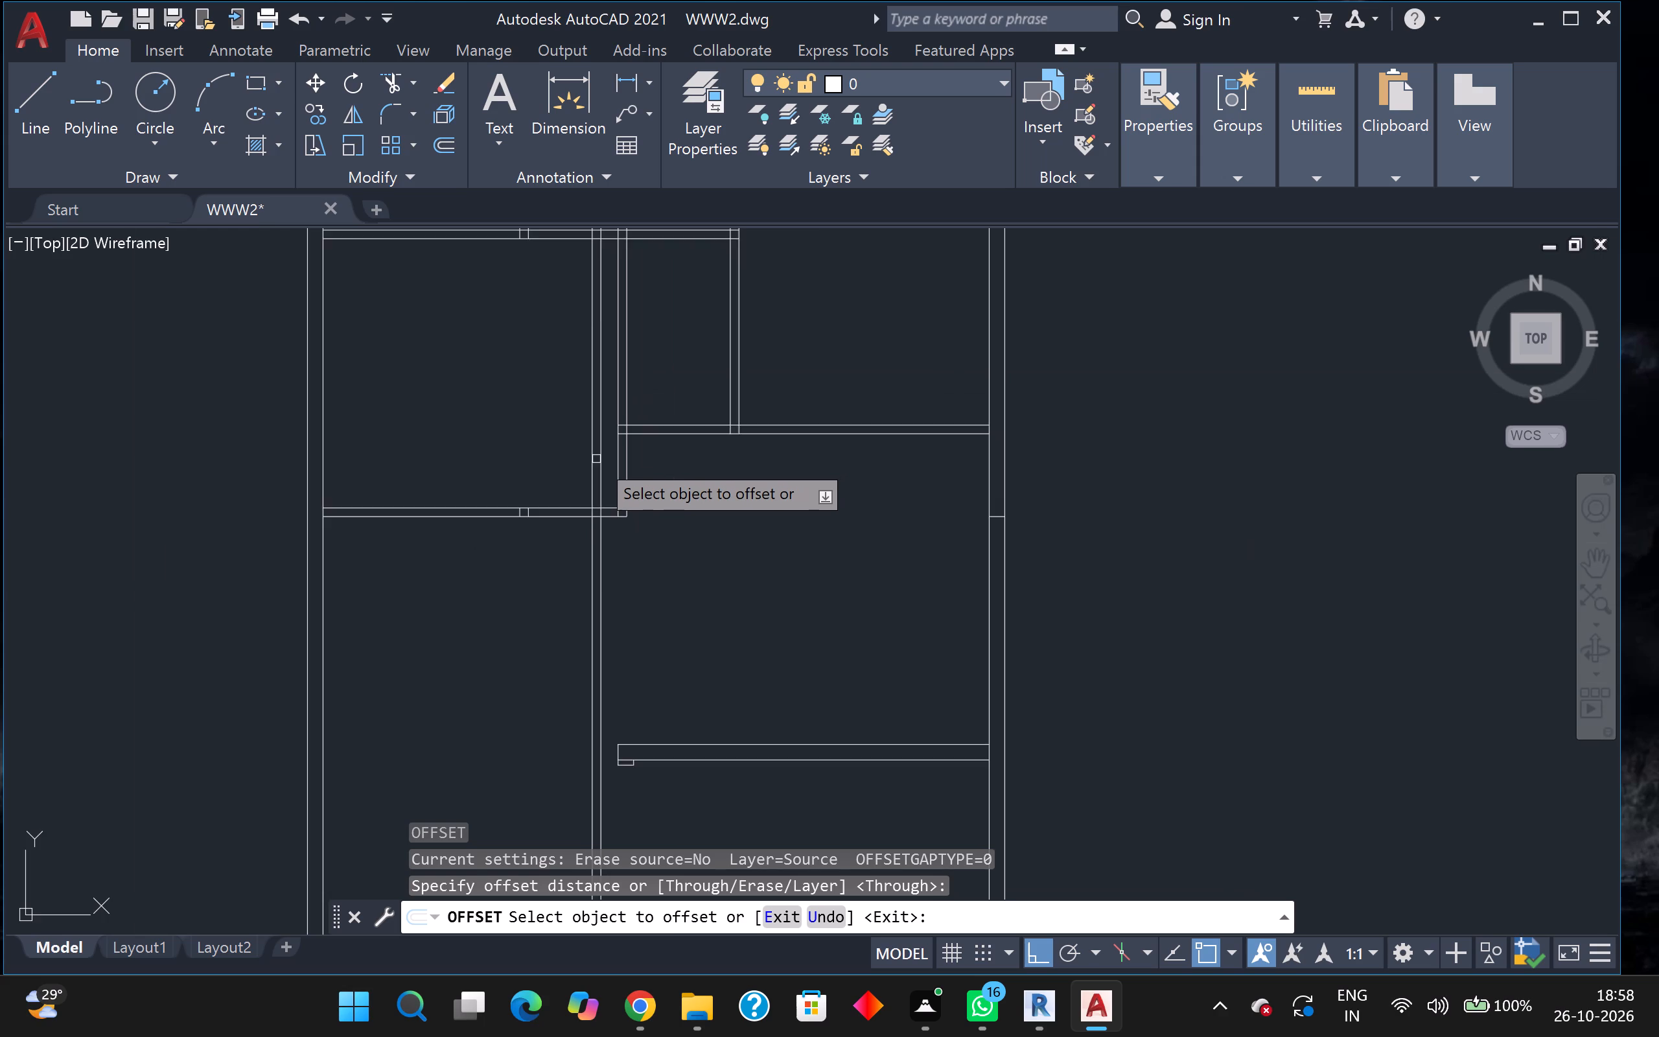
scroll(596, 459, "down", 1)
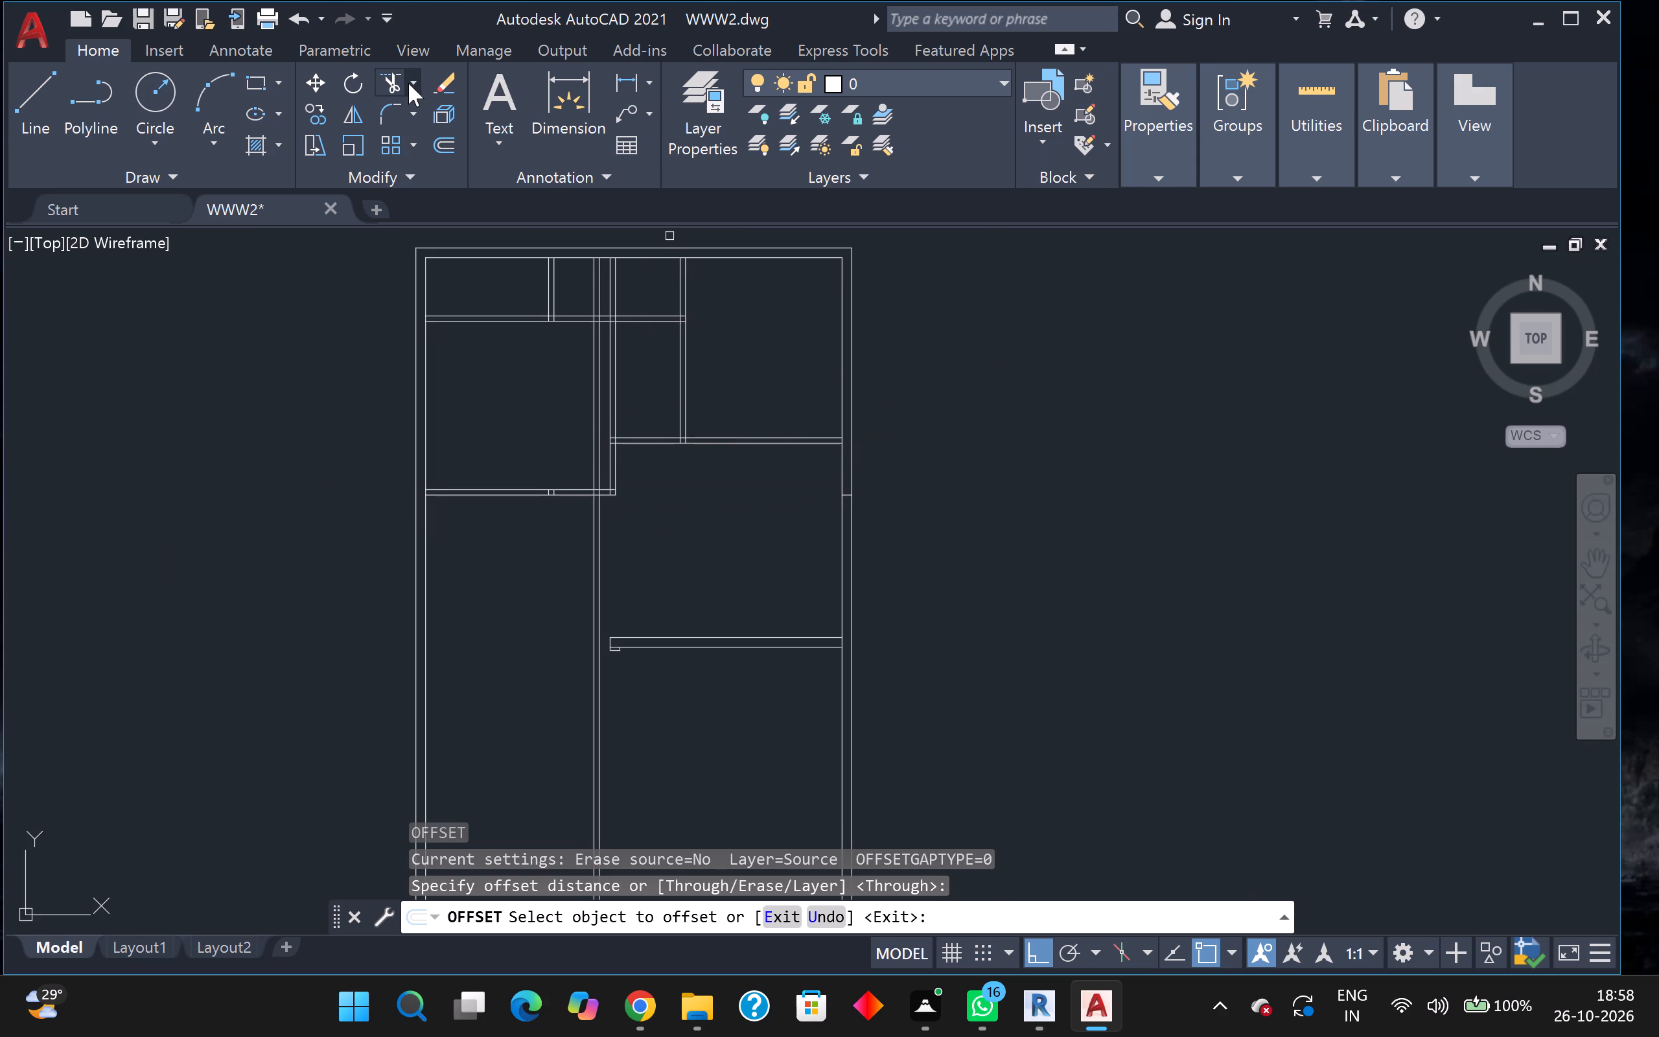
Trim the new full-height partition's two lines where they run north of the west room's lower horizontal partition.
left_click(407, 83)
scroll(604, 421, "up", 2)
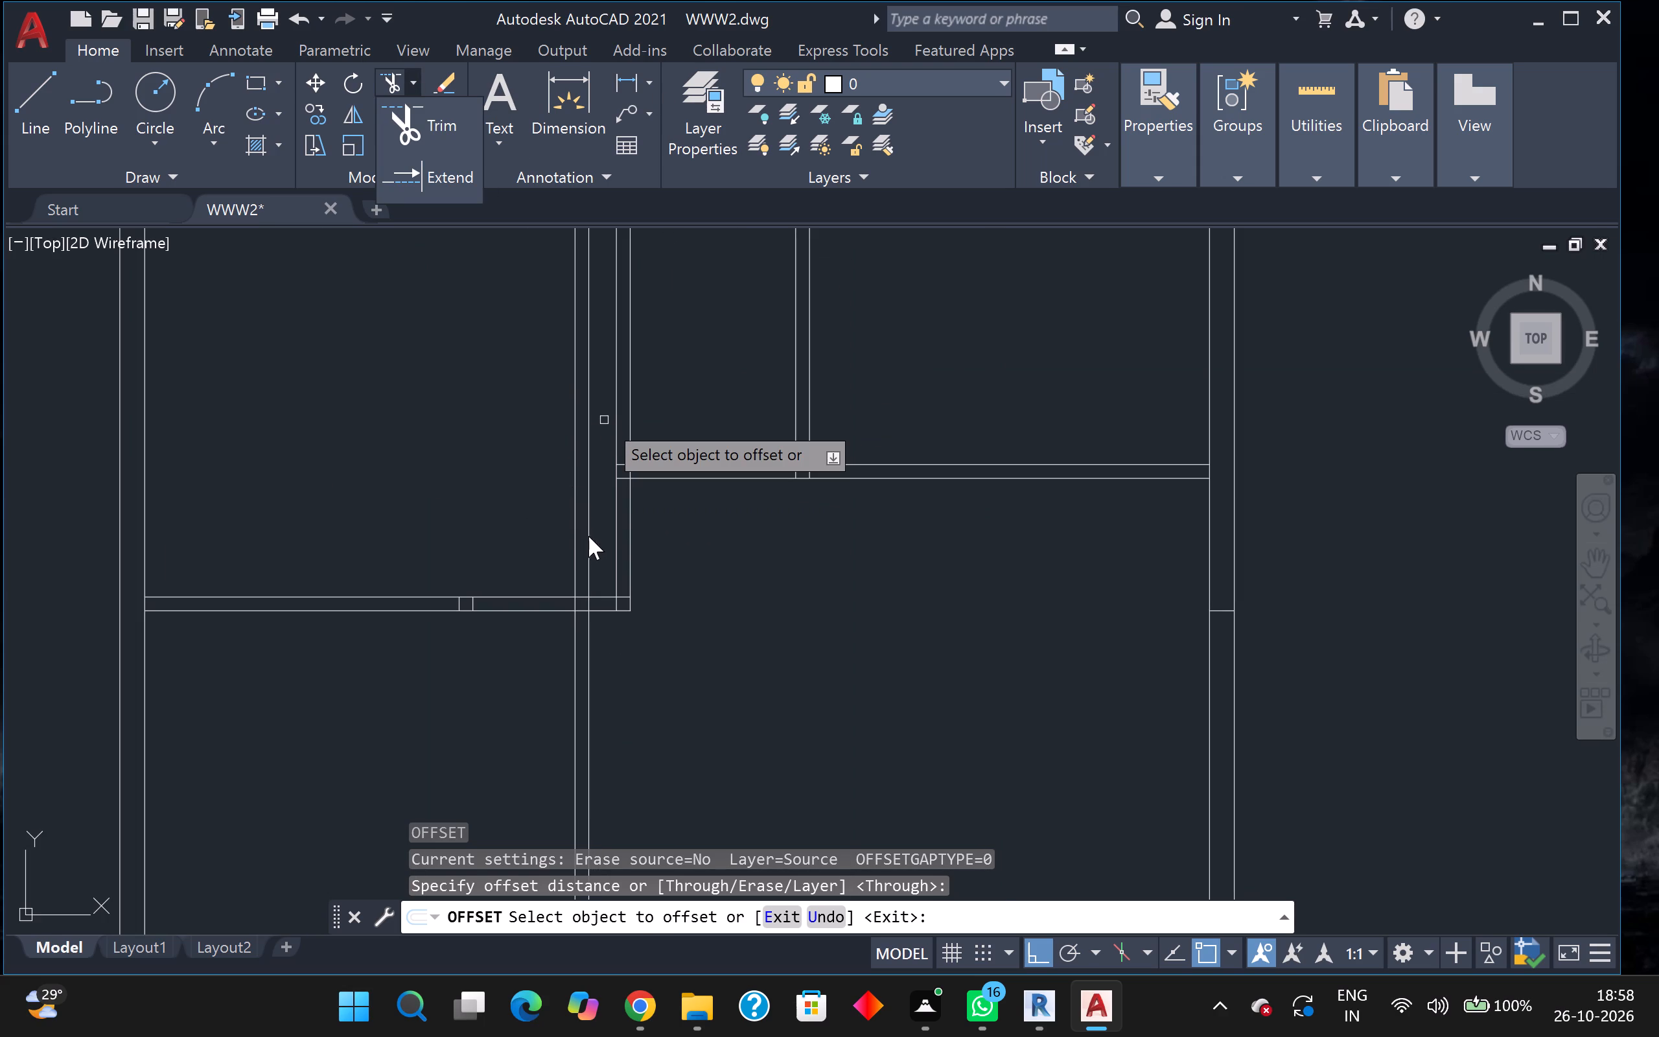
left_click_drag(594, 548, 551, 565)
left_click_drag(550, 565, 573, 565)
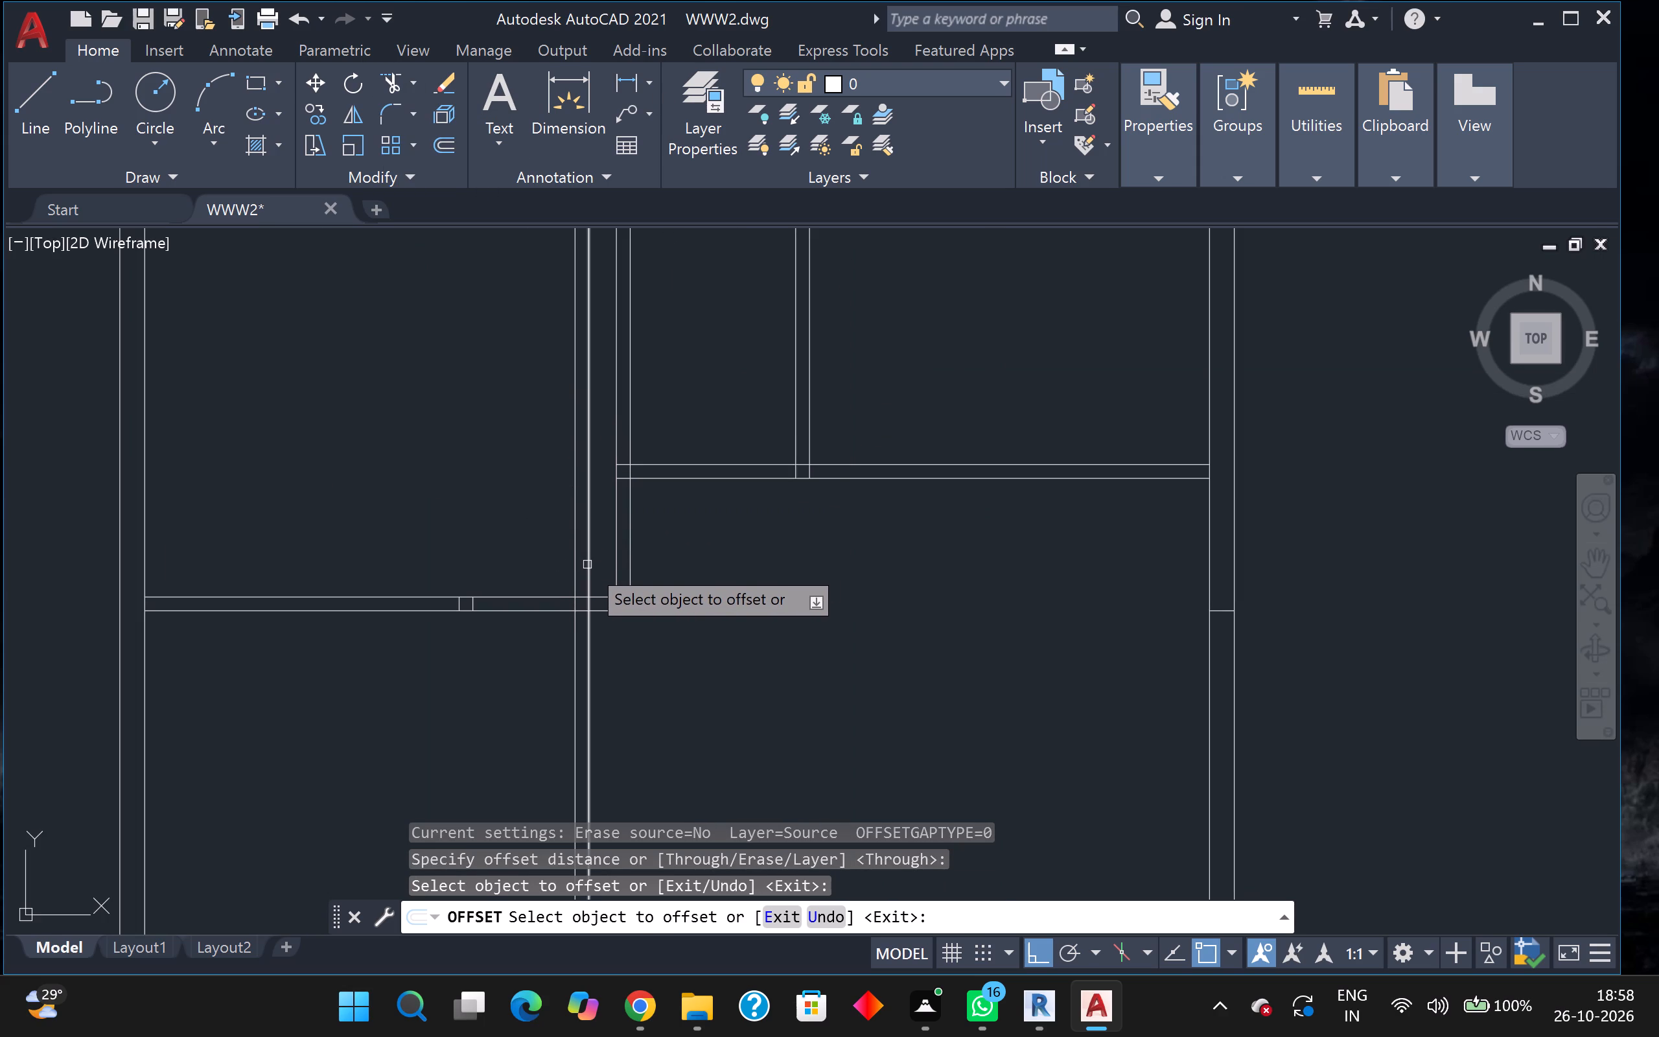
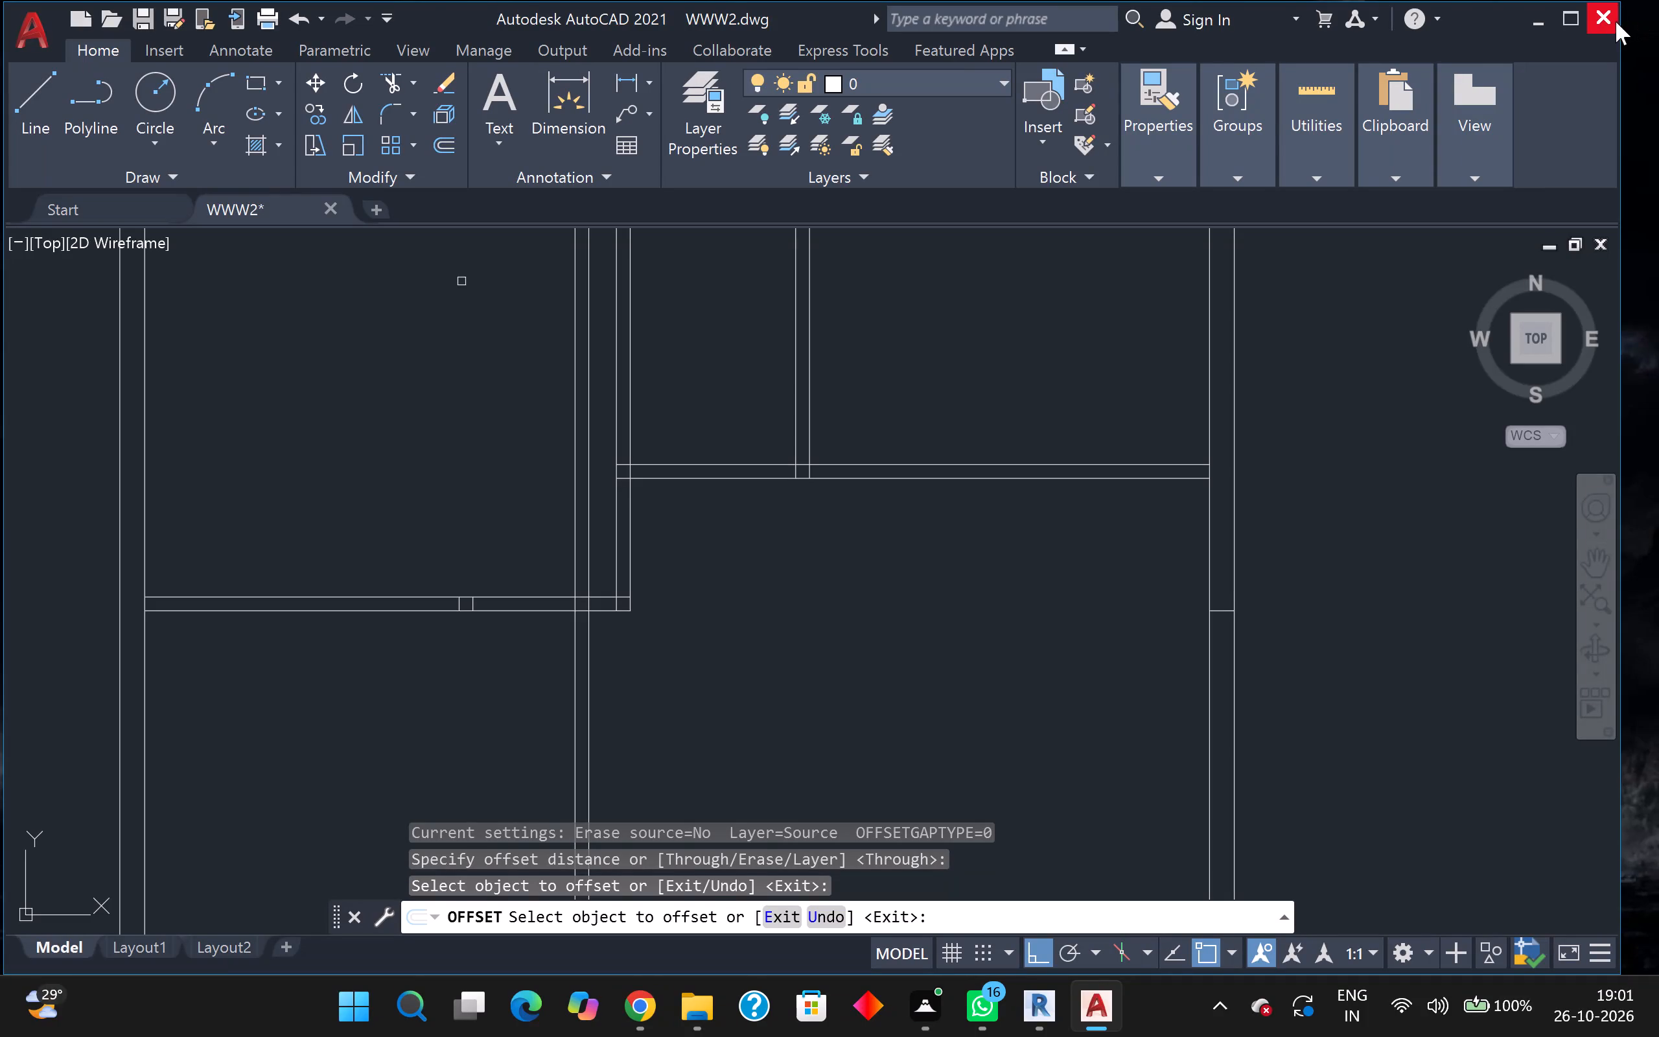
Trim the new full-height partition's two lines across the west room, between its upper and lower horizontal partitions.
scroll(1640, 67, "down", 2)
scroll(1247, 399, "down", 2)
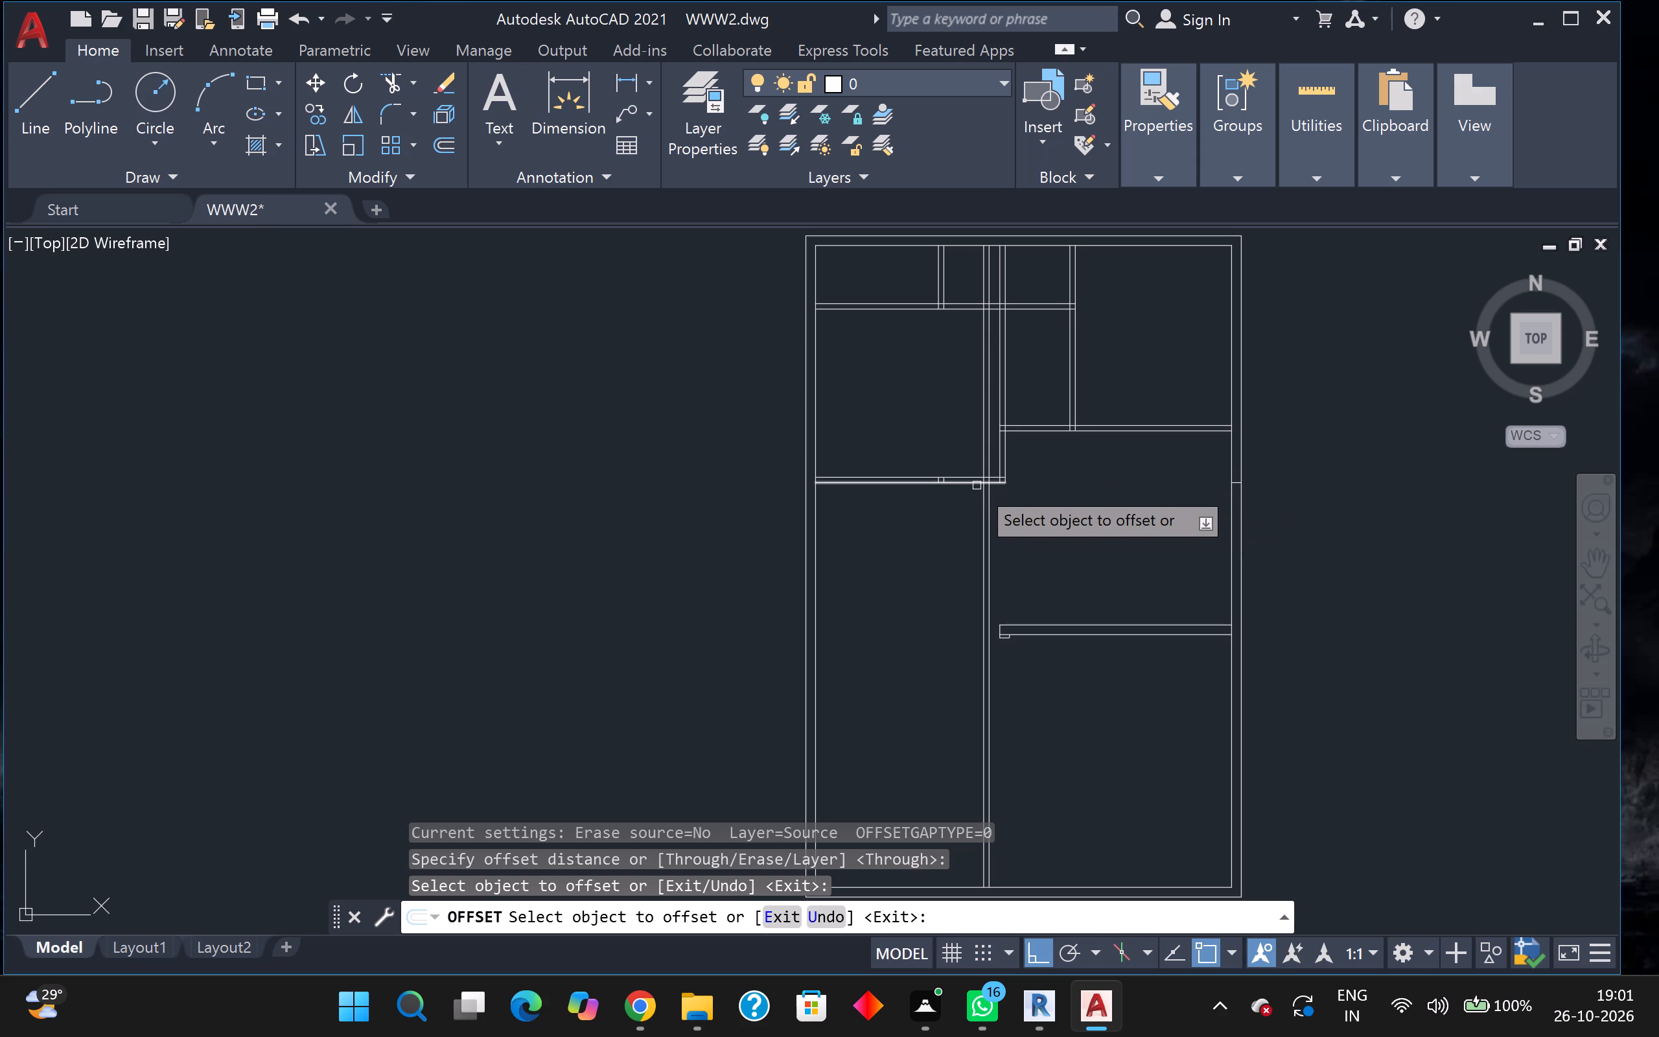
scroll(1010, 482, "down", 1)
middle_click_drag(1102, 549, 1190, 531)
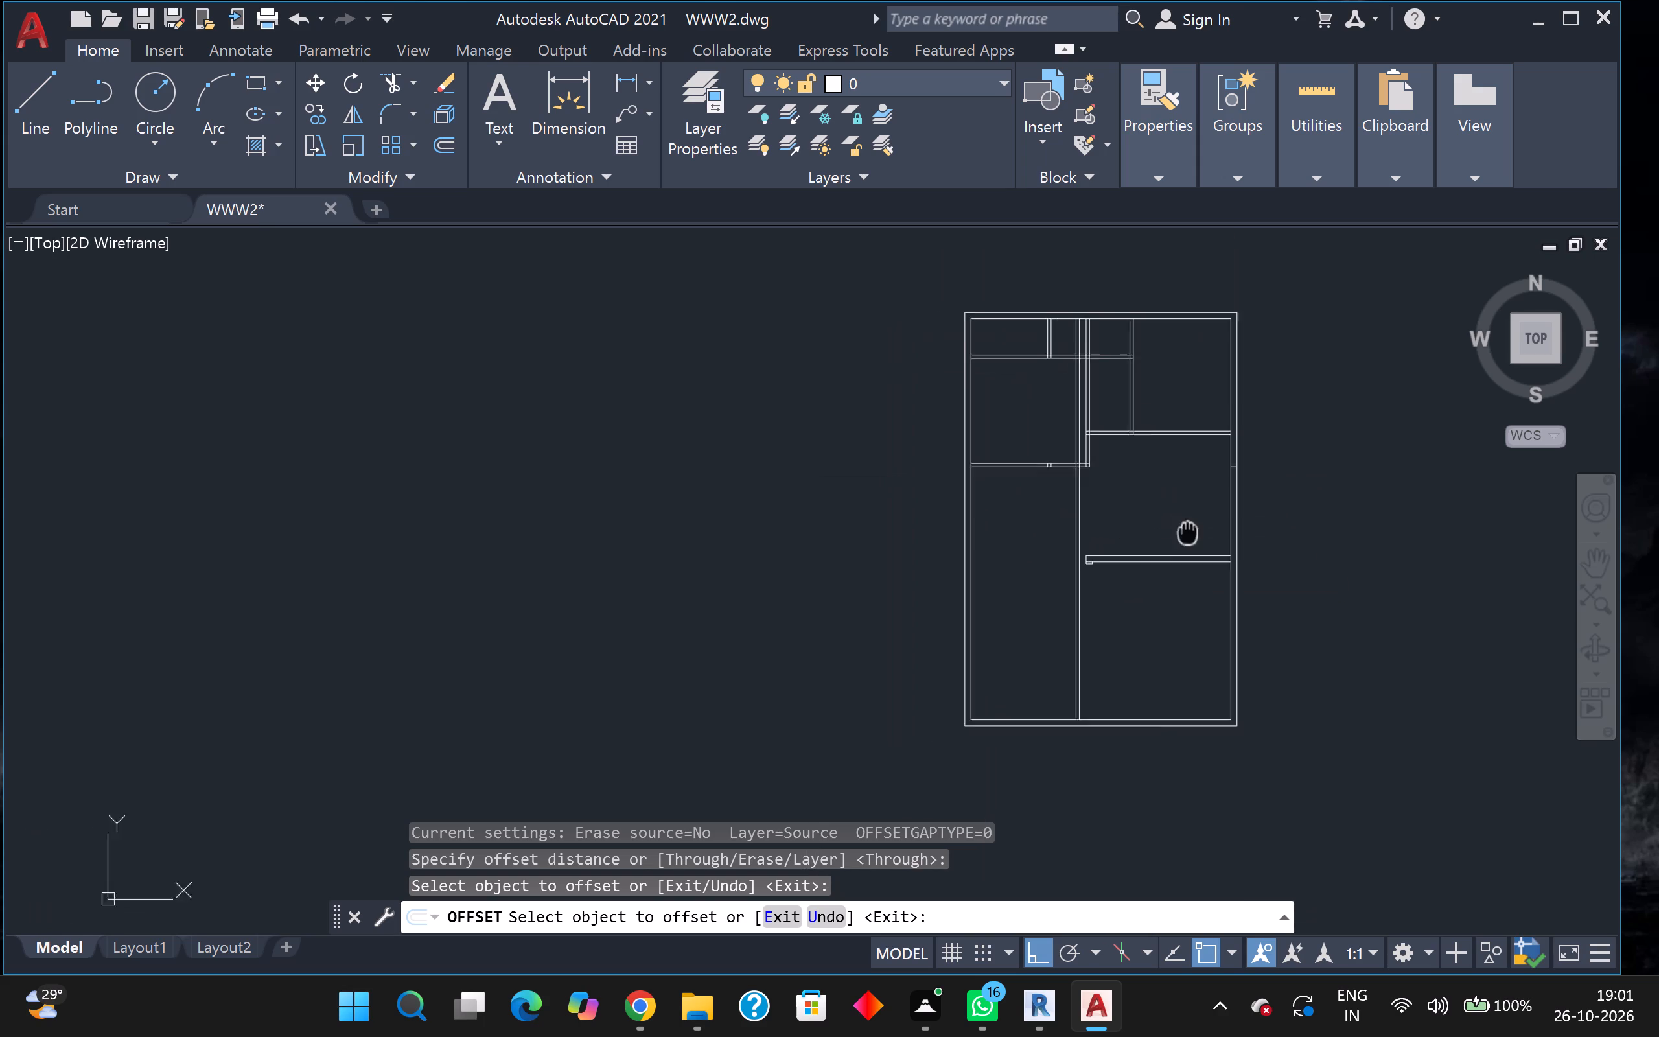
middle_click_drag(1190, 531, 1218, 478)
scroll(1392, 552, "up", 1)
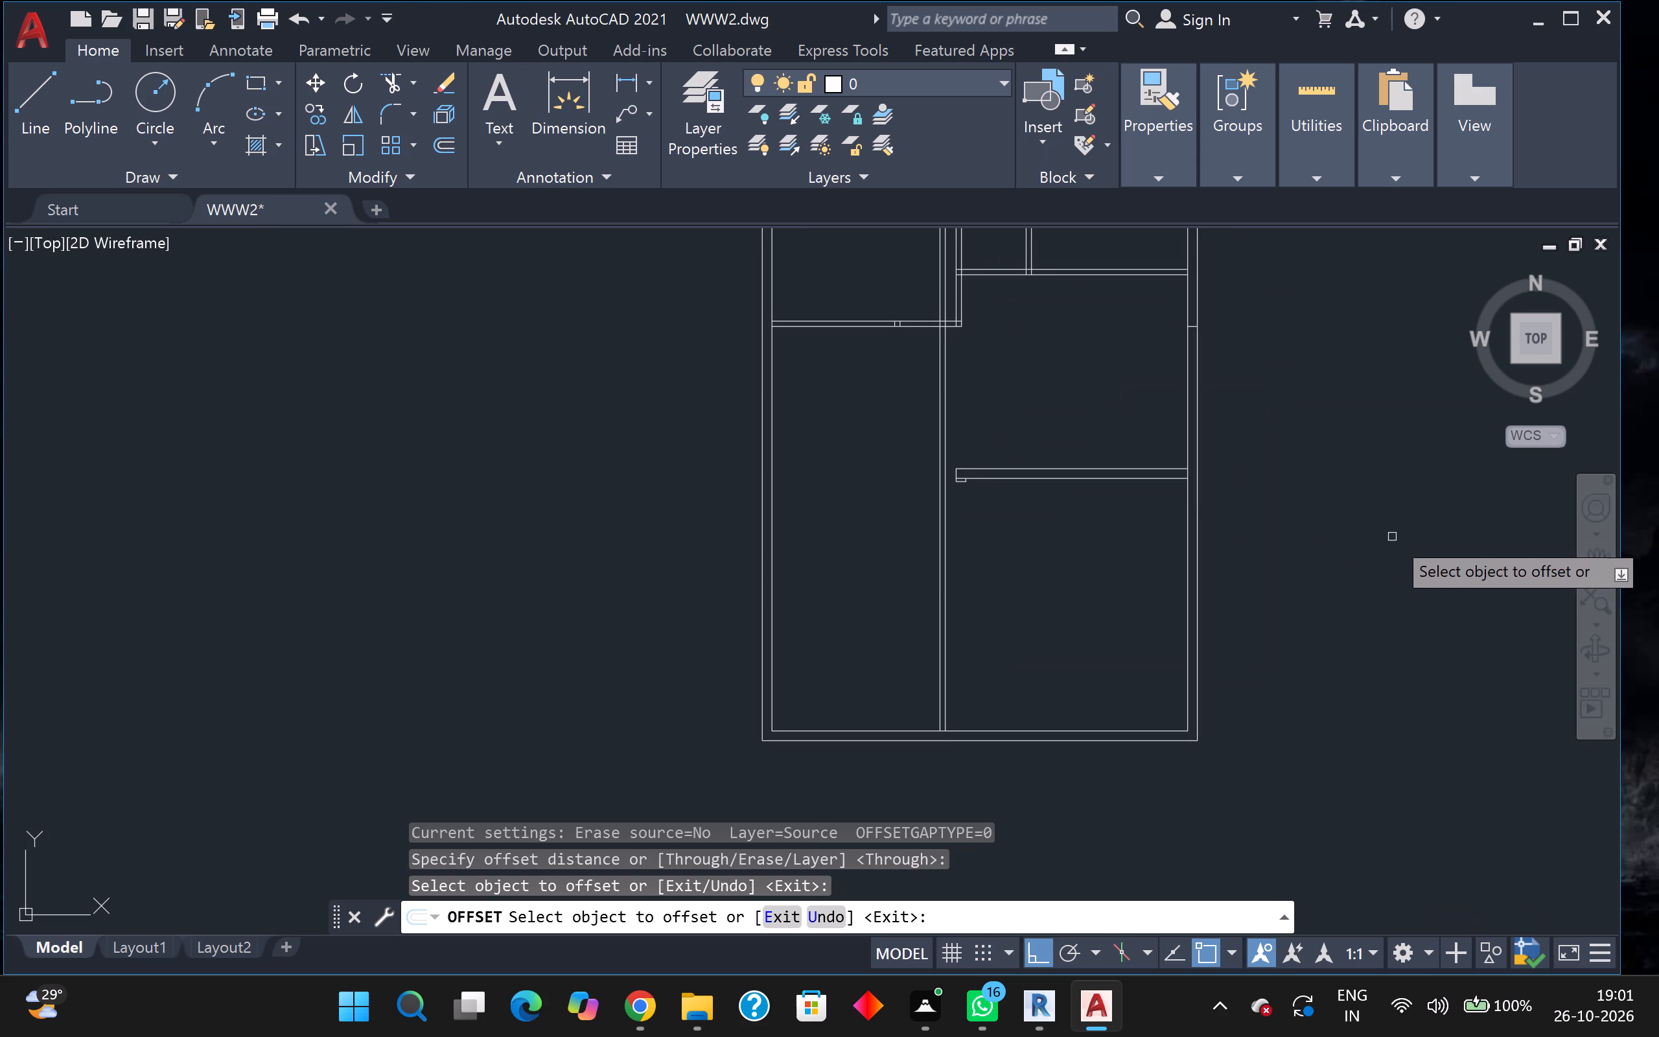
middle_click_drag(1045, 393, 935, 700)
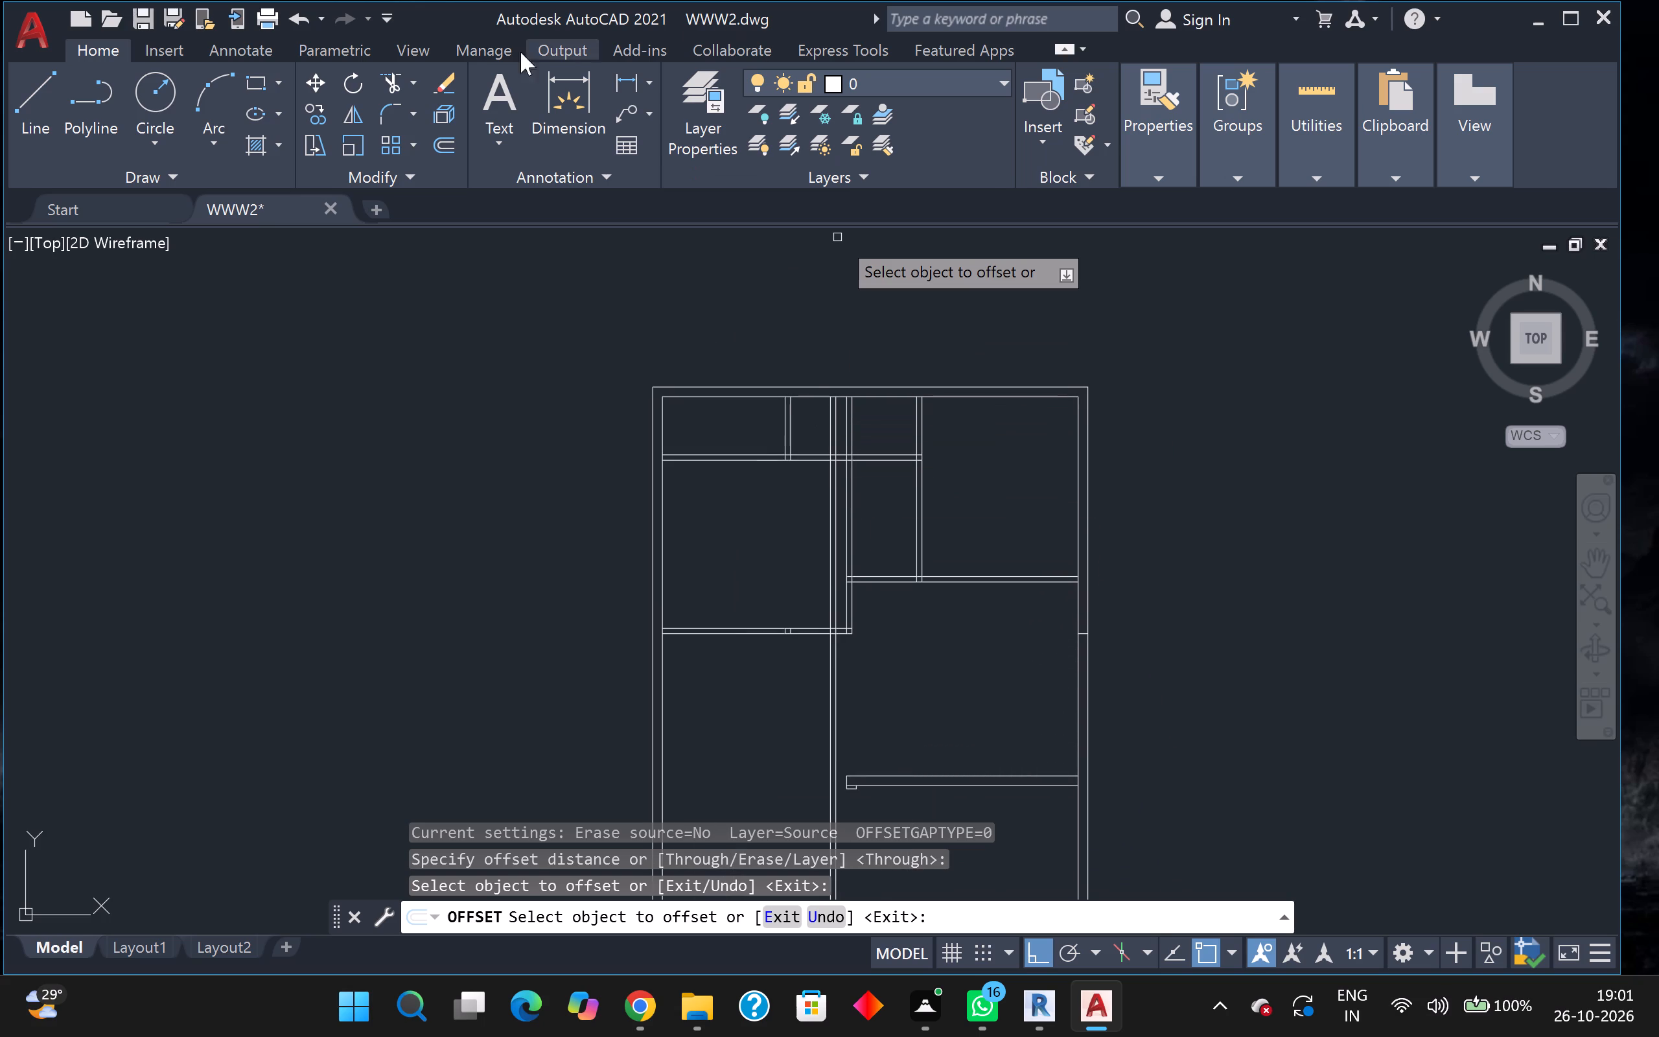
left_click(389, 91)
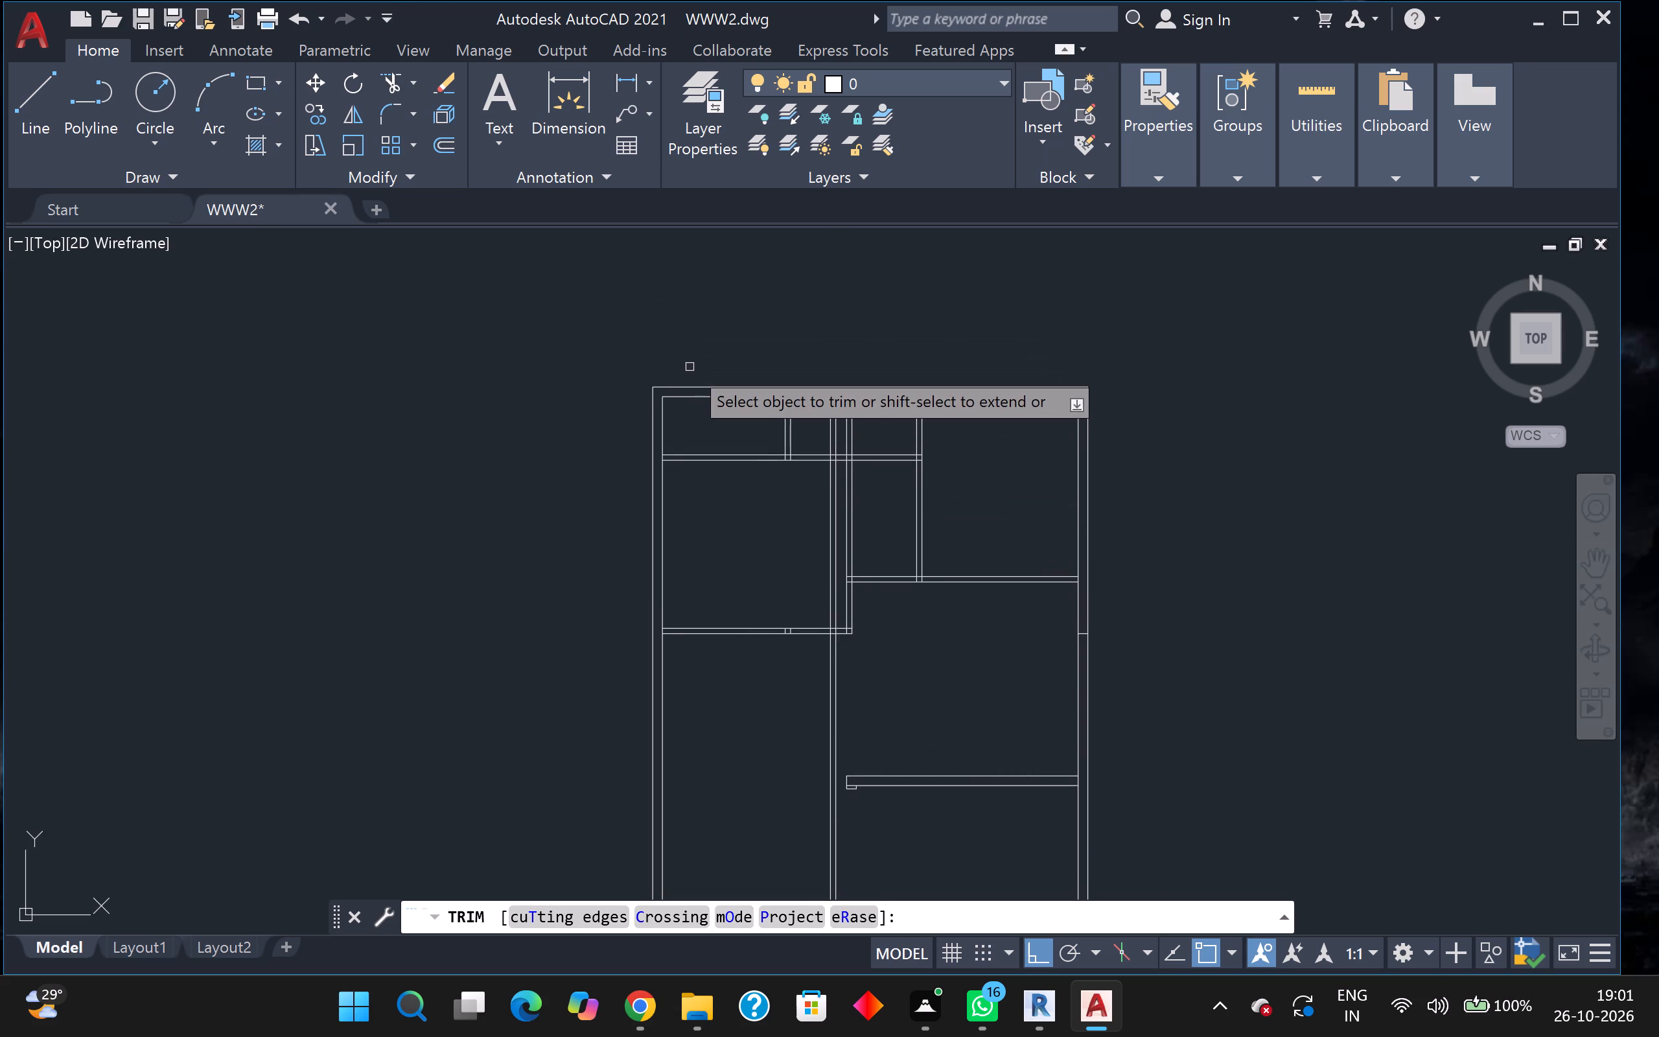
middle_click_drag(765, 508, 537, 517)
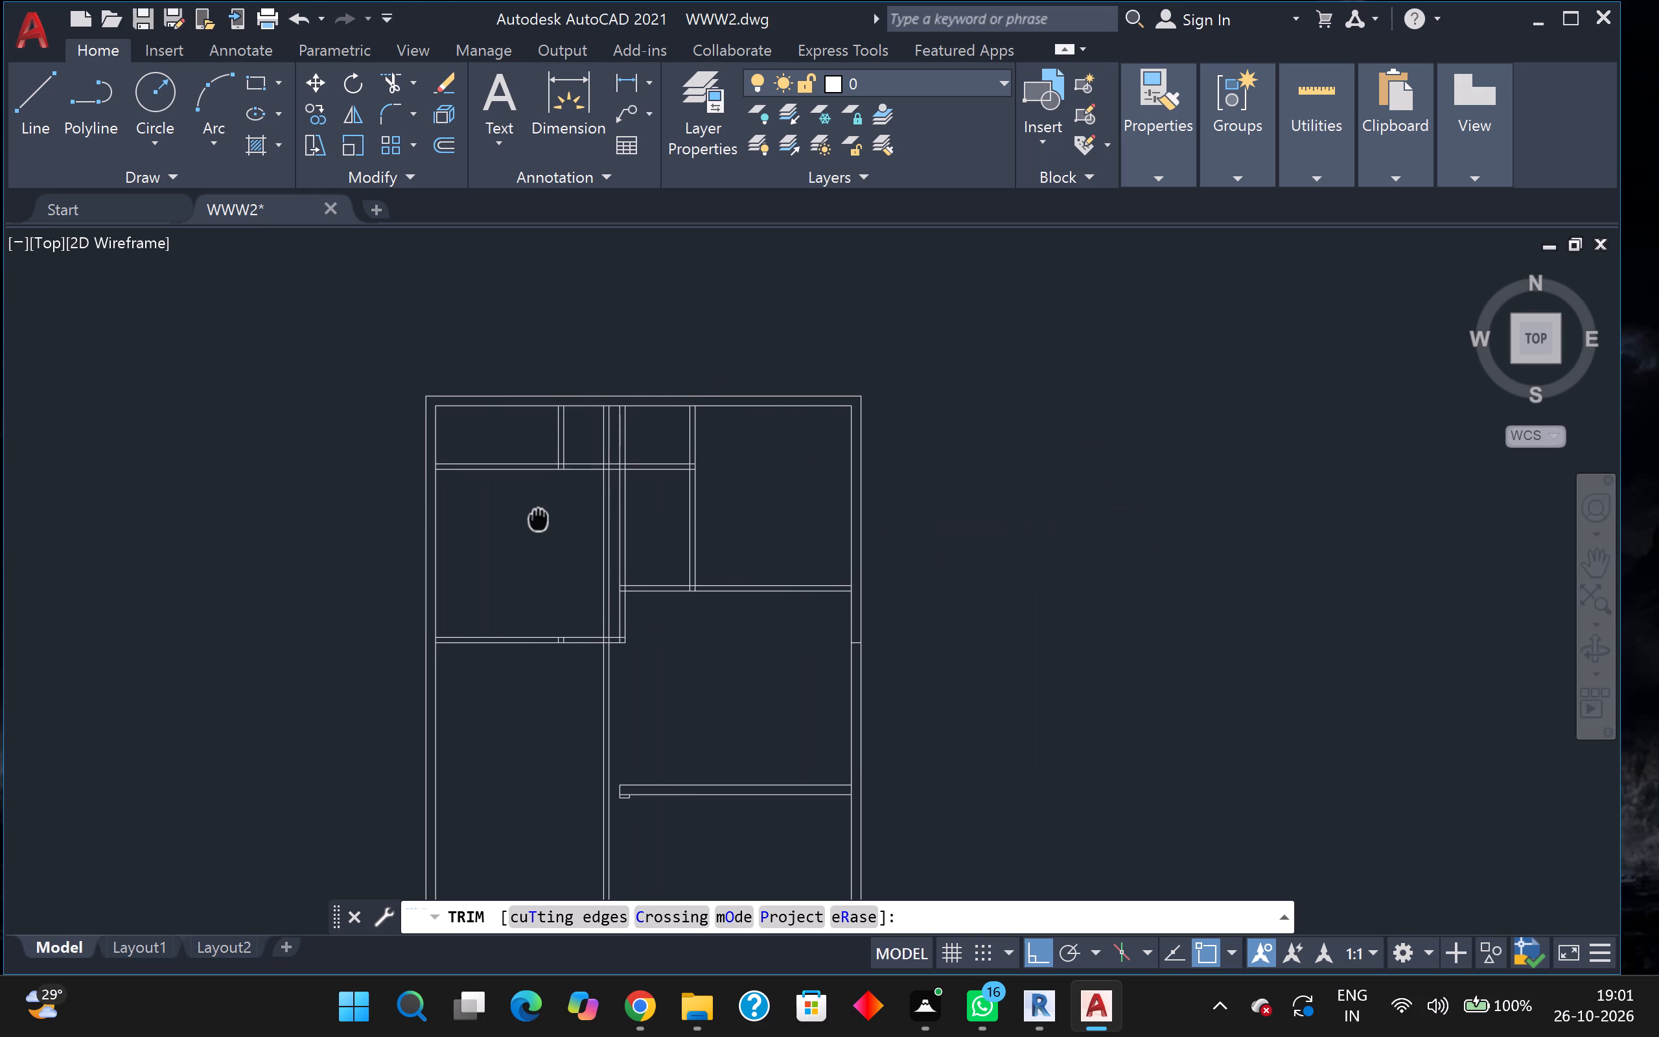
middle_click_drag(537, 517, 275, 517)
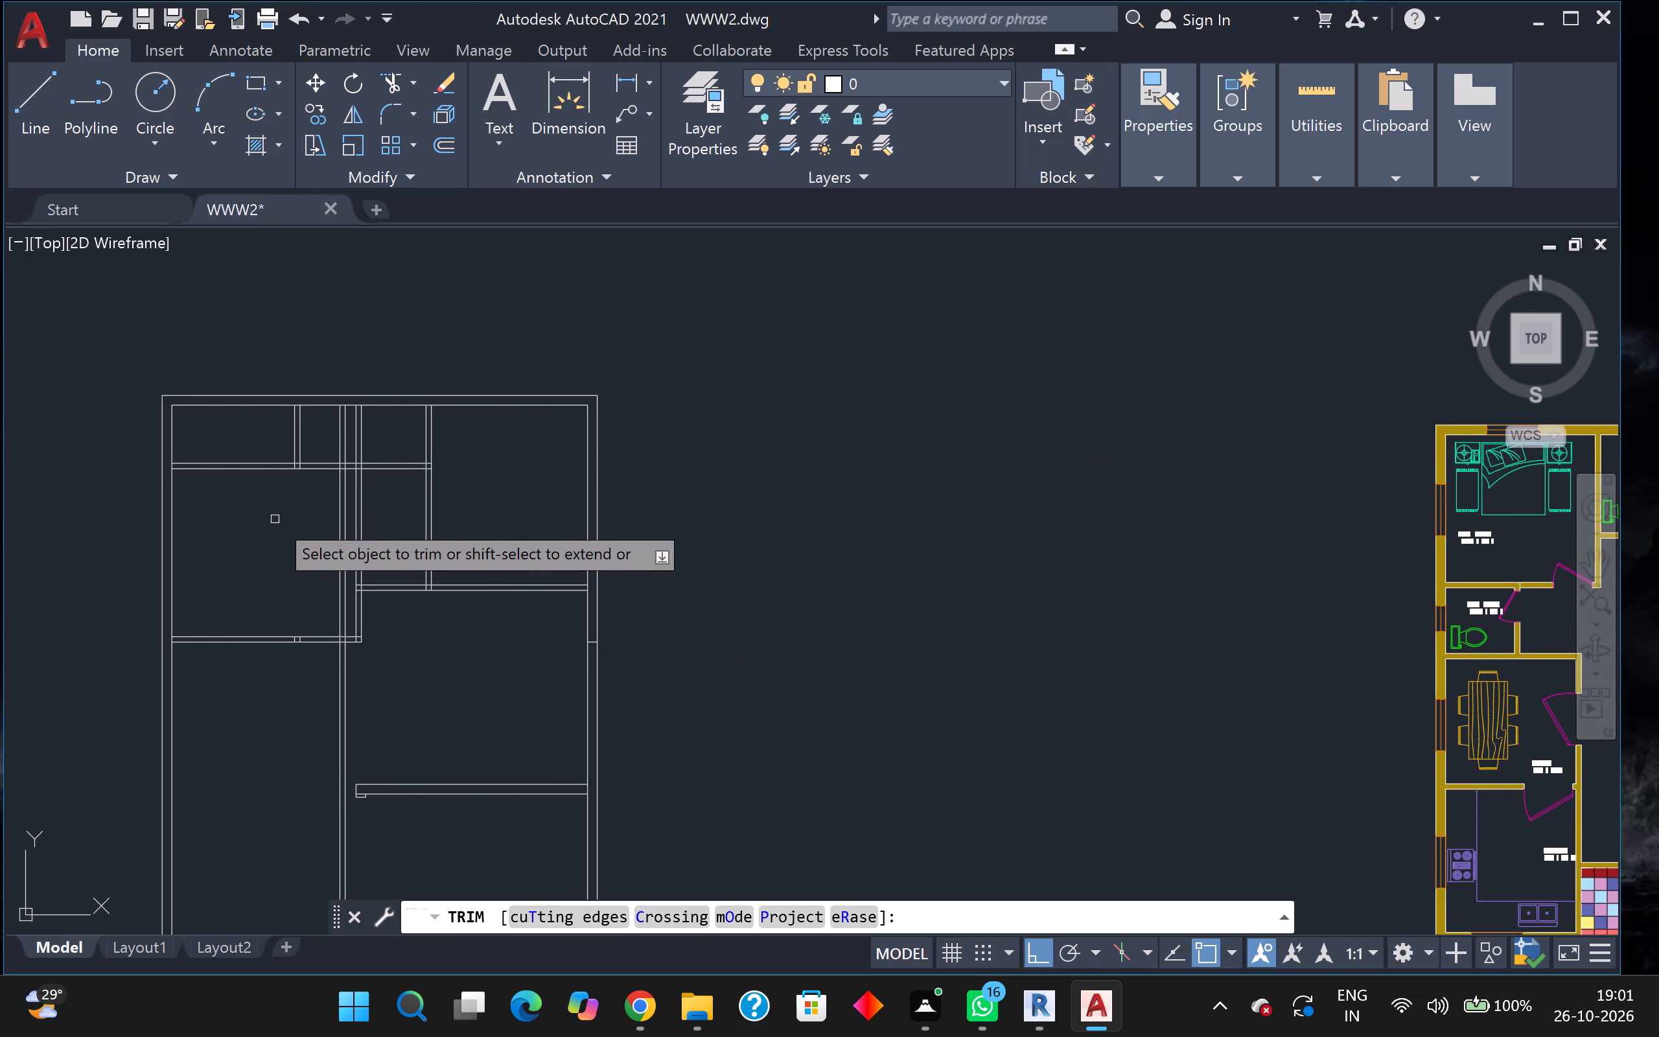
scroll(332, 543, "up", 1)
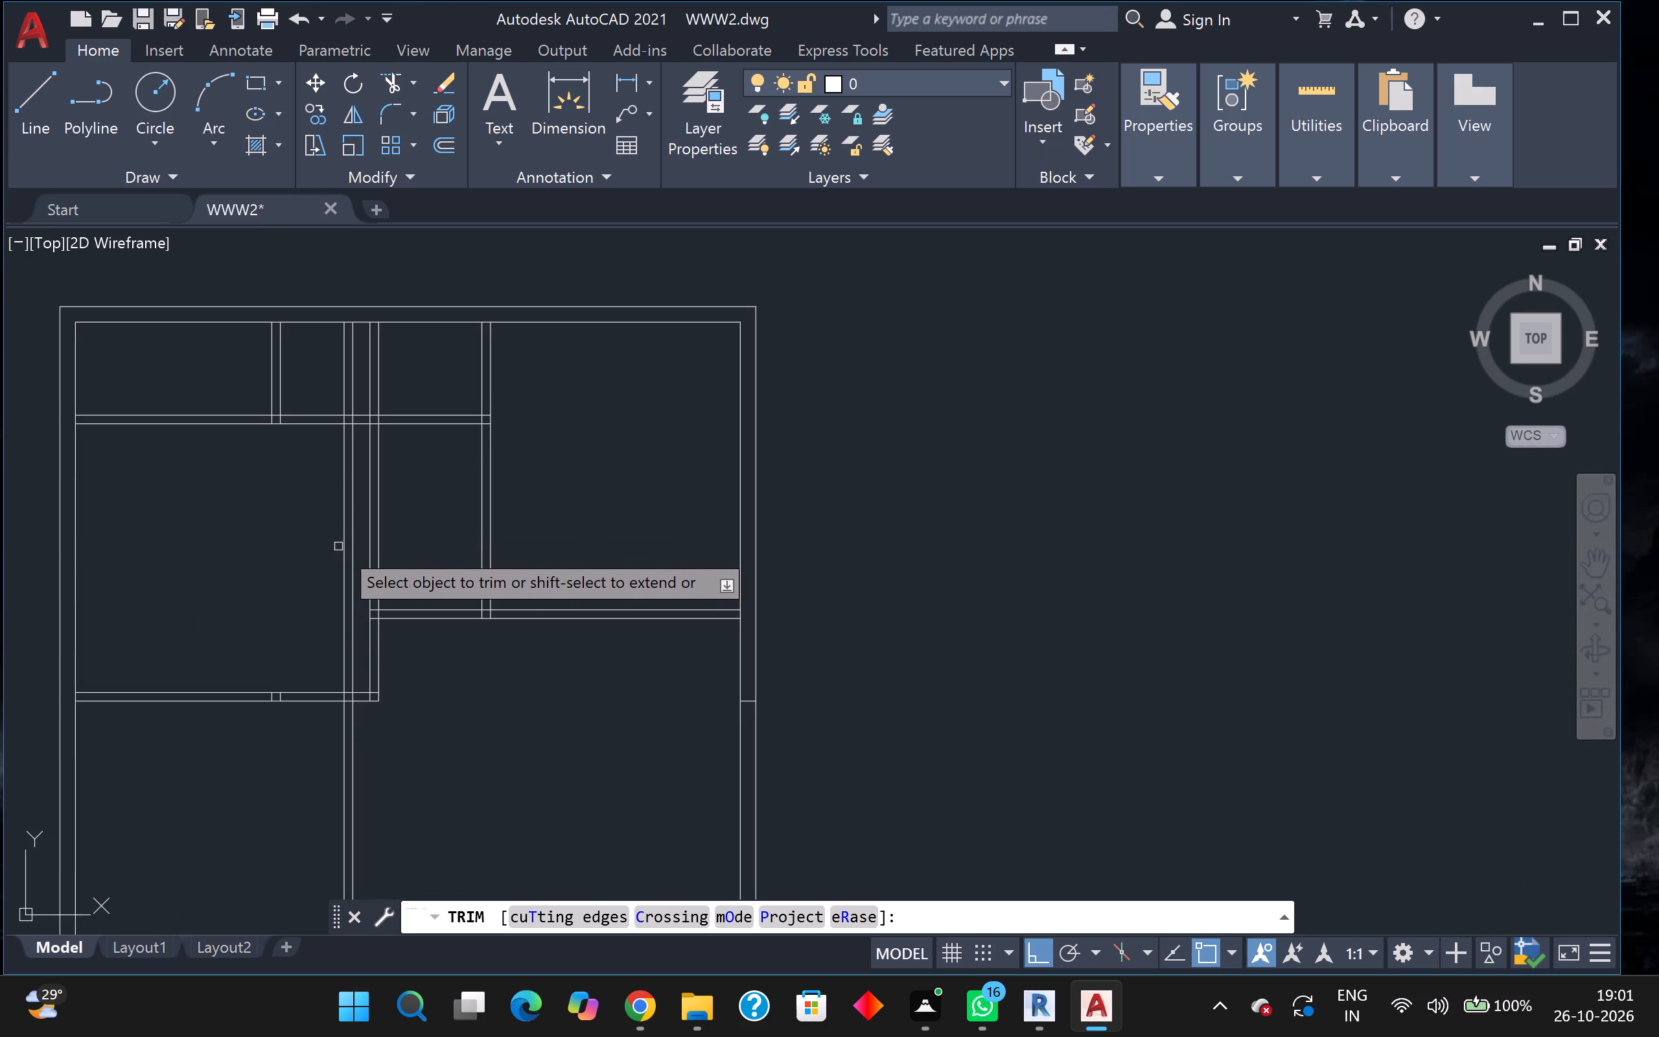
left_click(343, 549)
left_click(354, 570)
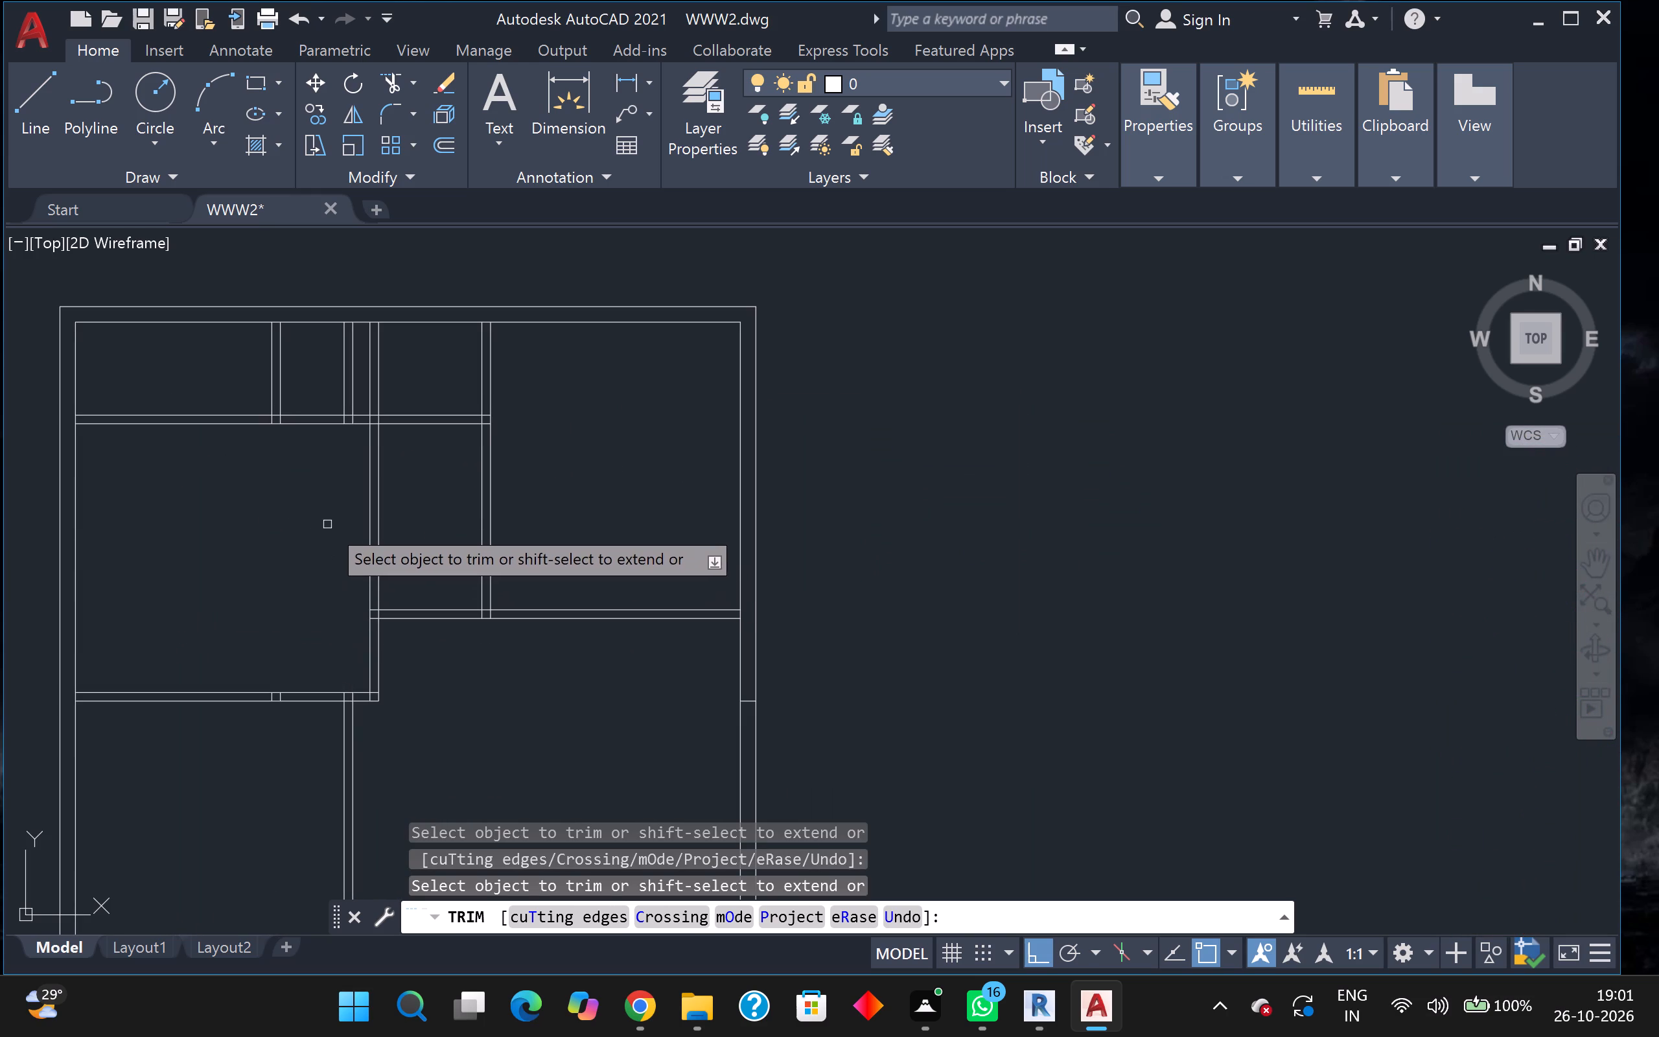
Trim the same partition's two remaining lines in the top strip, between the upper horizontal partition and the north wall.
middle_click_drag(327, 524, 362, 577)
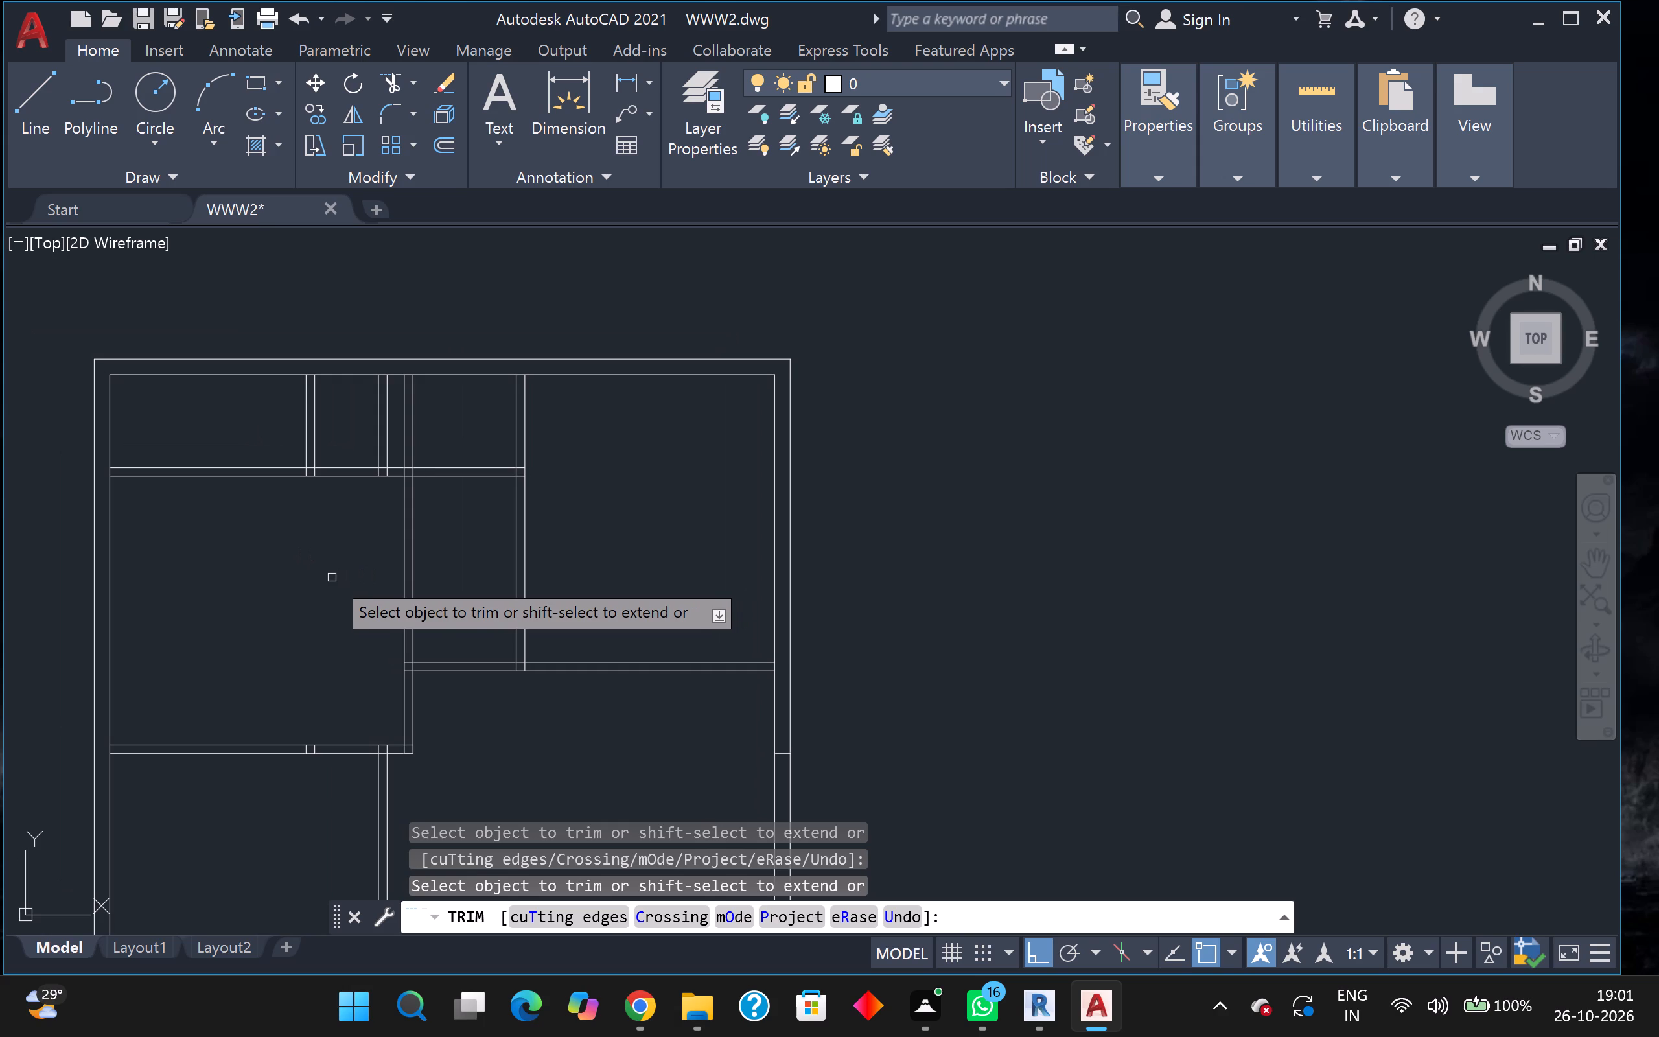
scroll(332, 577, "up", 1)
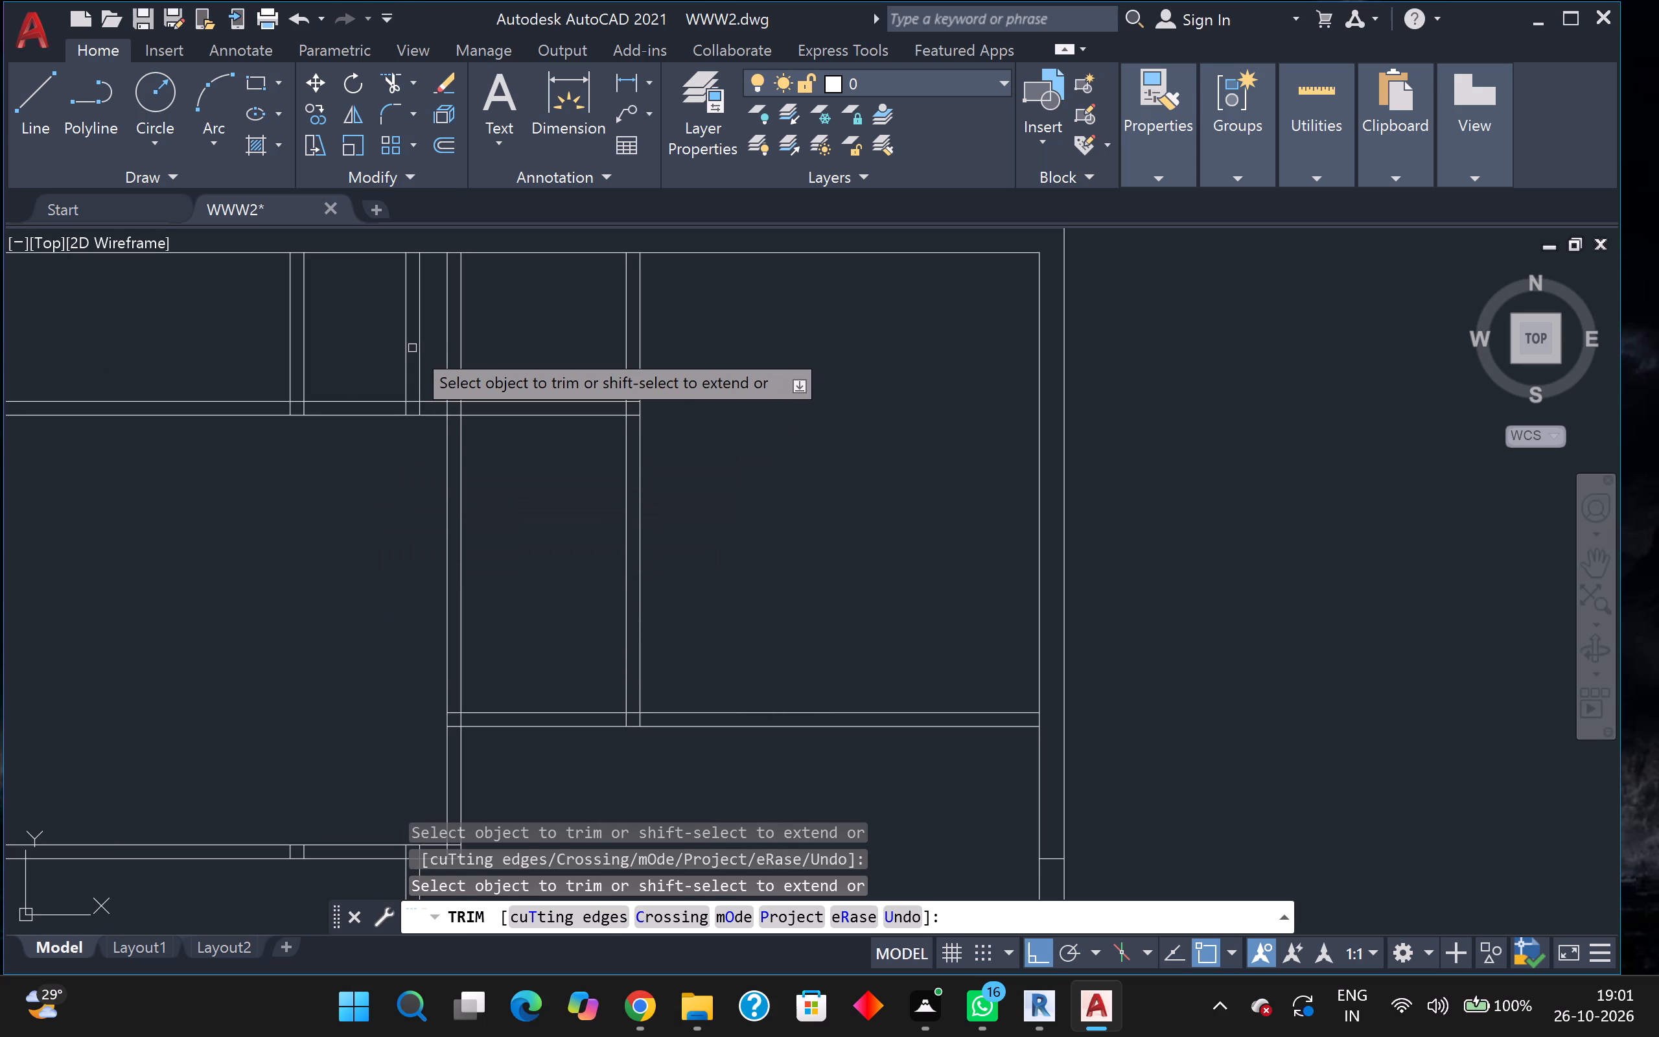
left_click(412, 348)
left_click(402, 347)
left_click(433, 351)
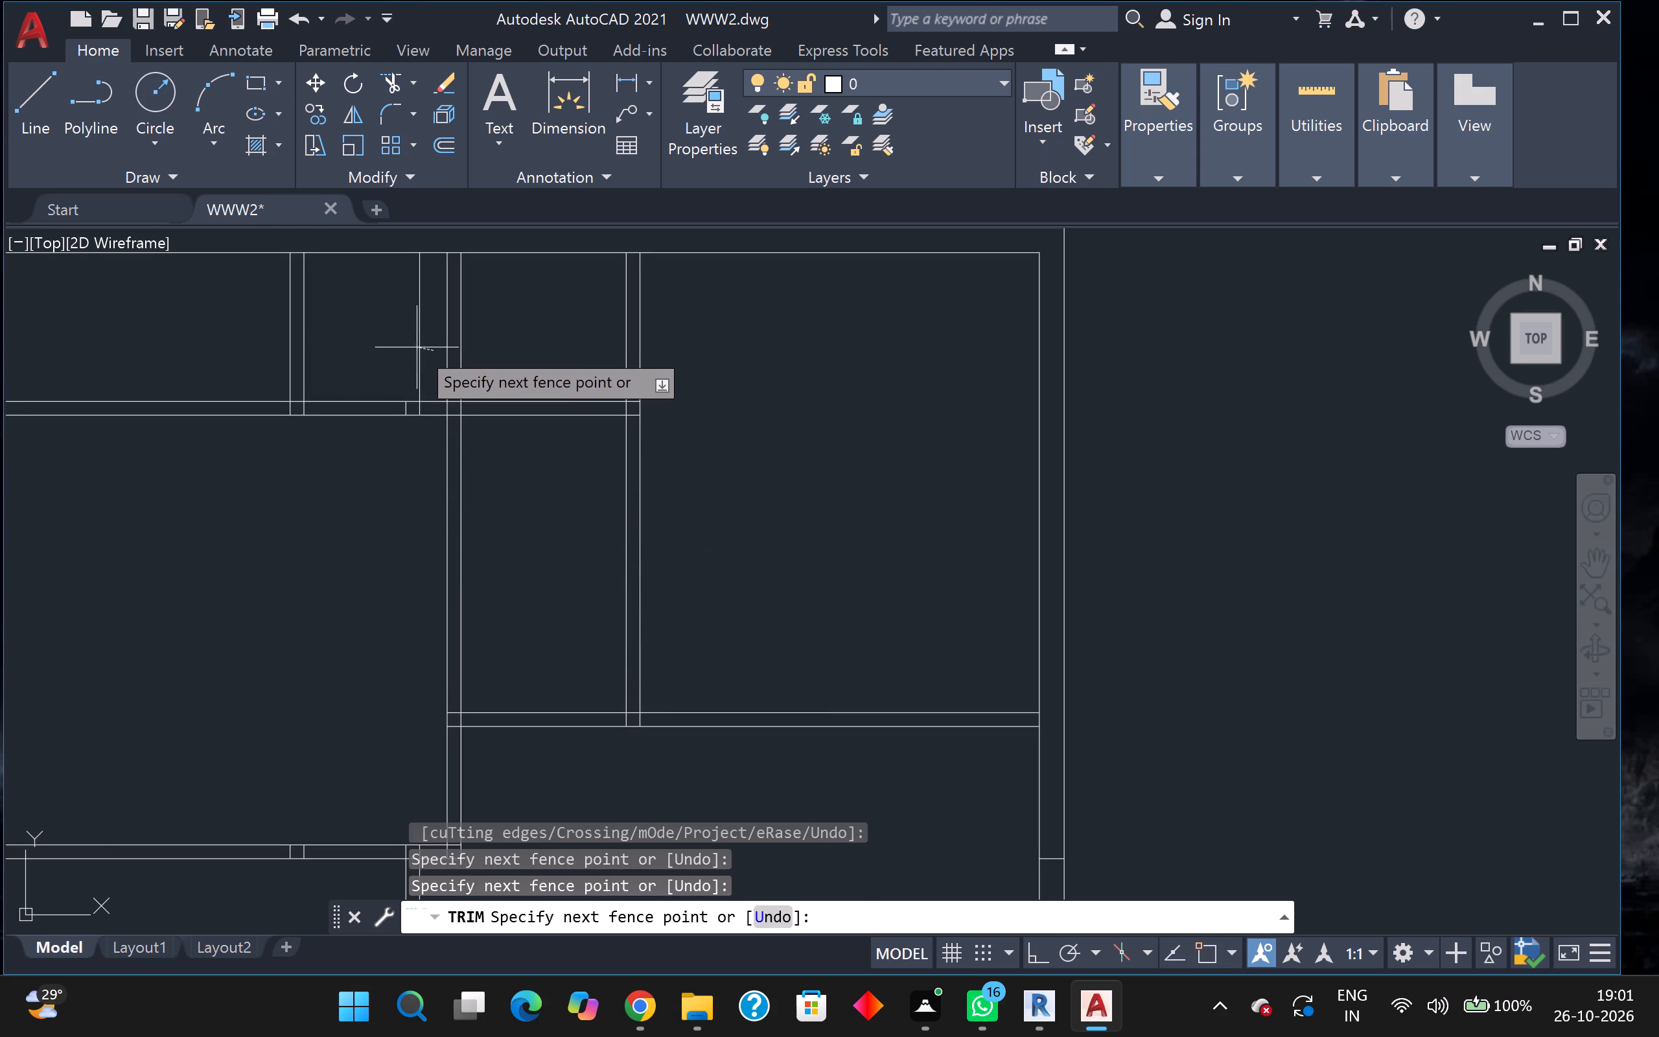
left_click(415, 347)
scroll(412, 350, "down", 2)
middle_click_drag(507, 437, 496, 369)
middle_click_drag(491, 502, 575, 414)
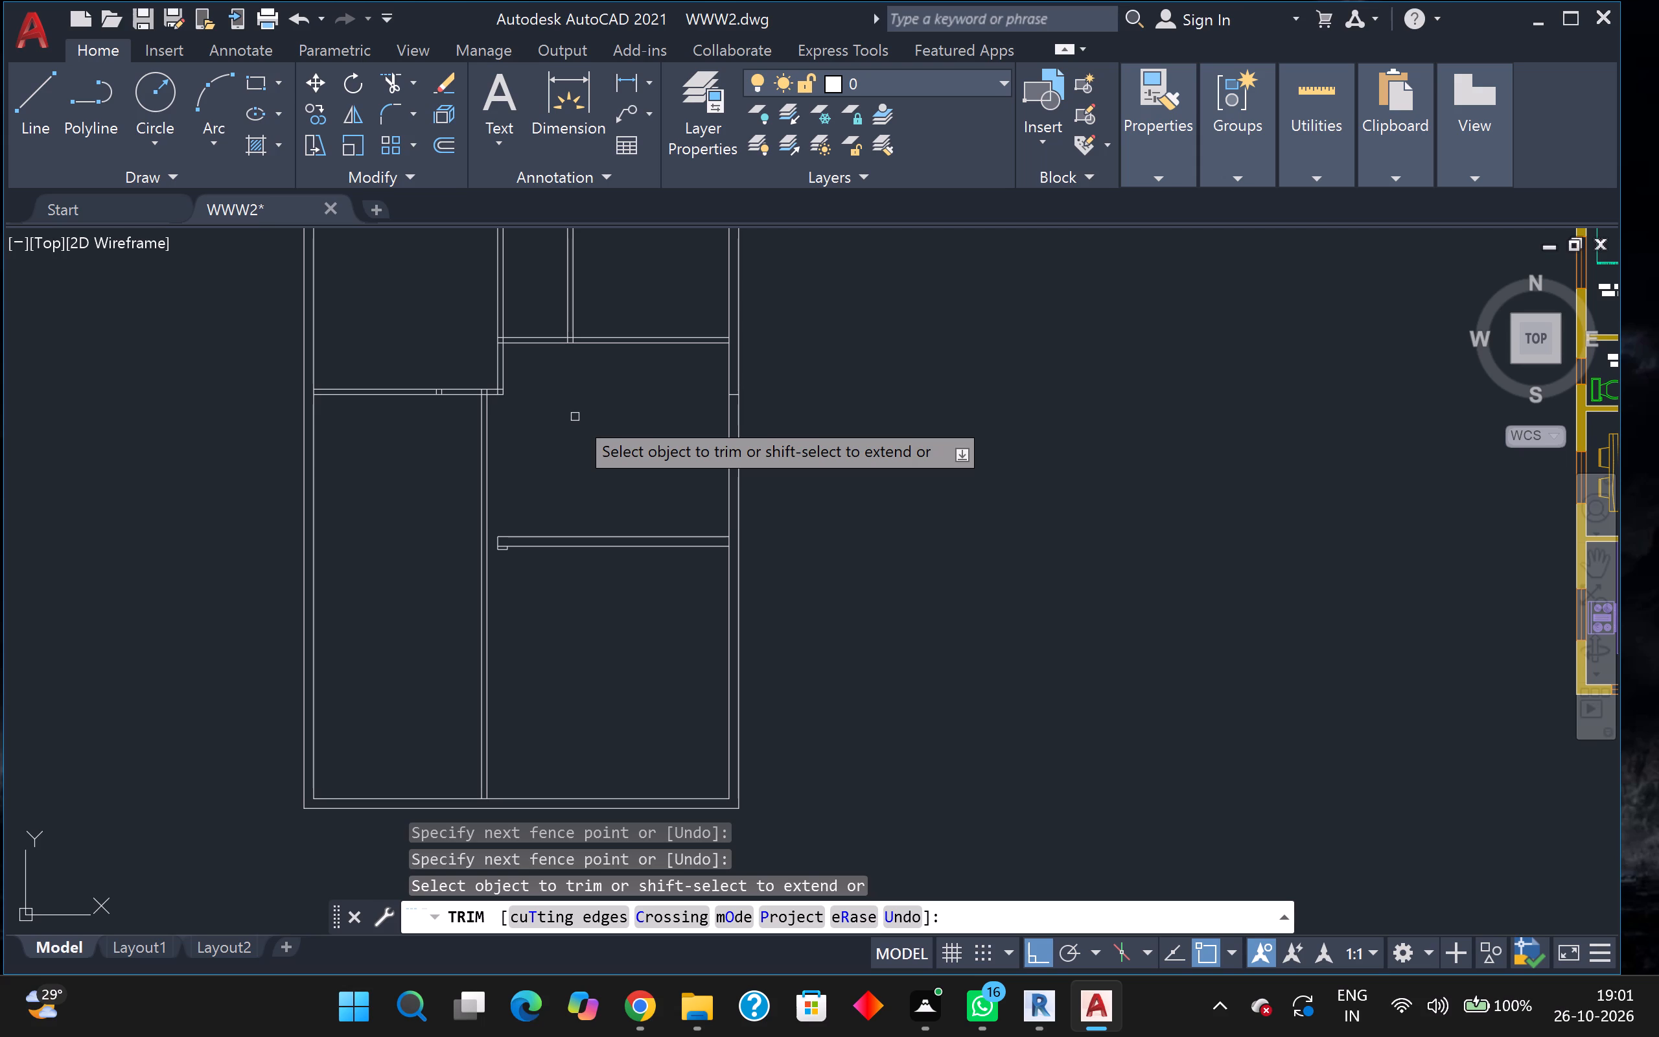
scroll(575, 417, "down", 1)
key("Escape")
Offset the lower line of the west room's lower horizontal partition 12'-4" to the south.
key("o")
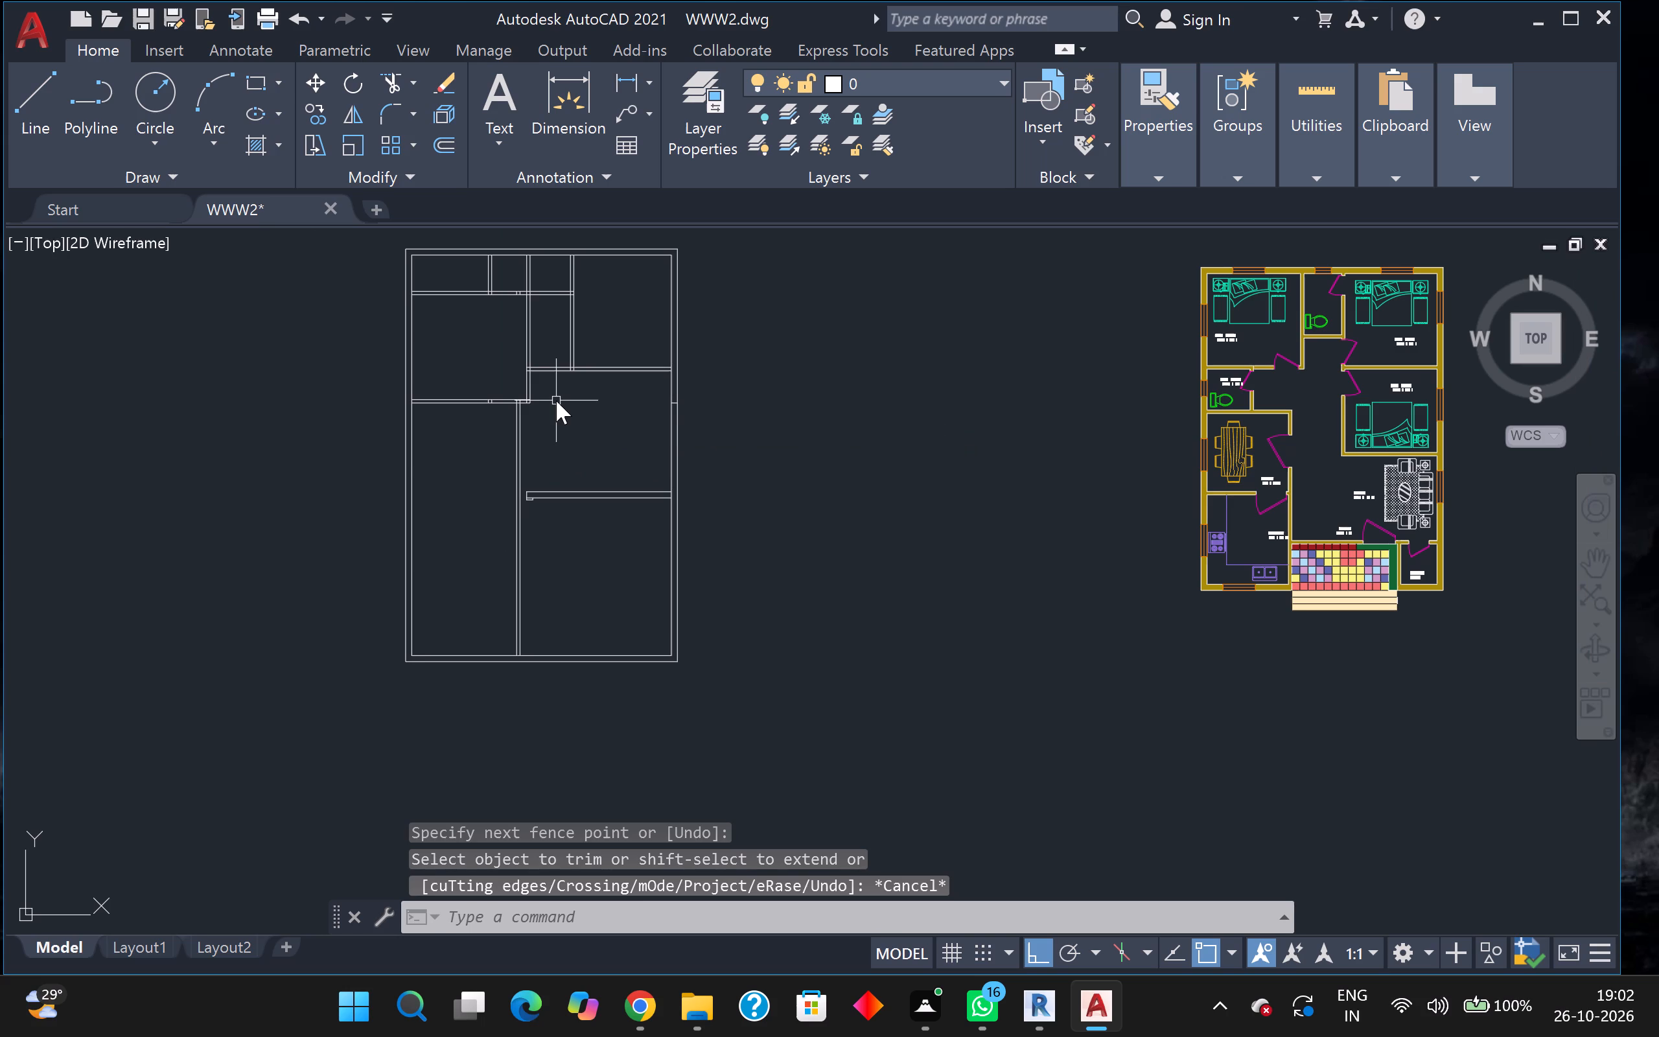
key("Return")
key("Return")
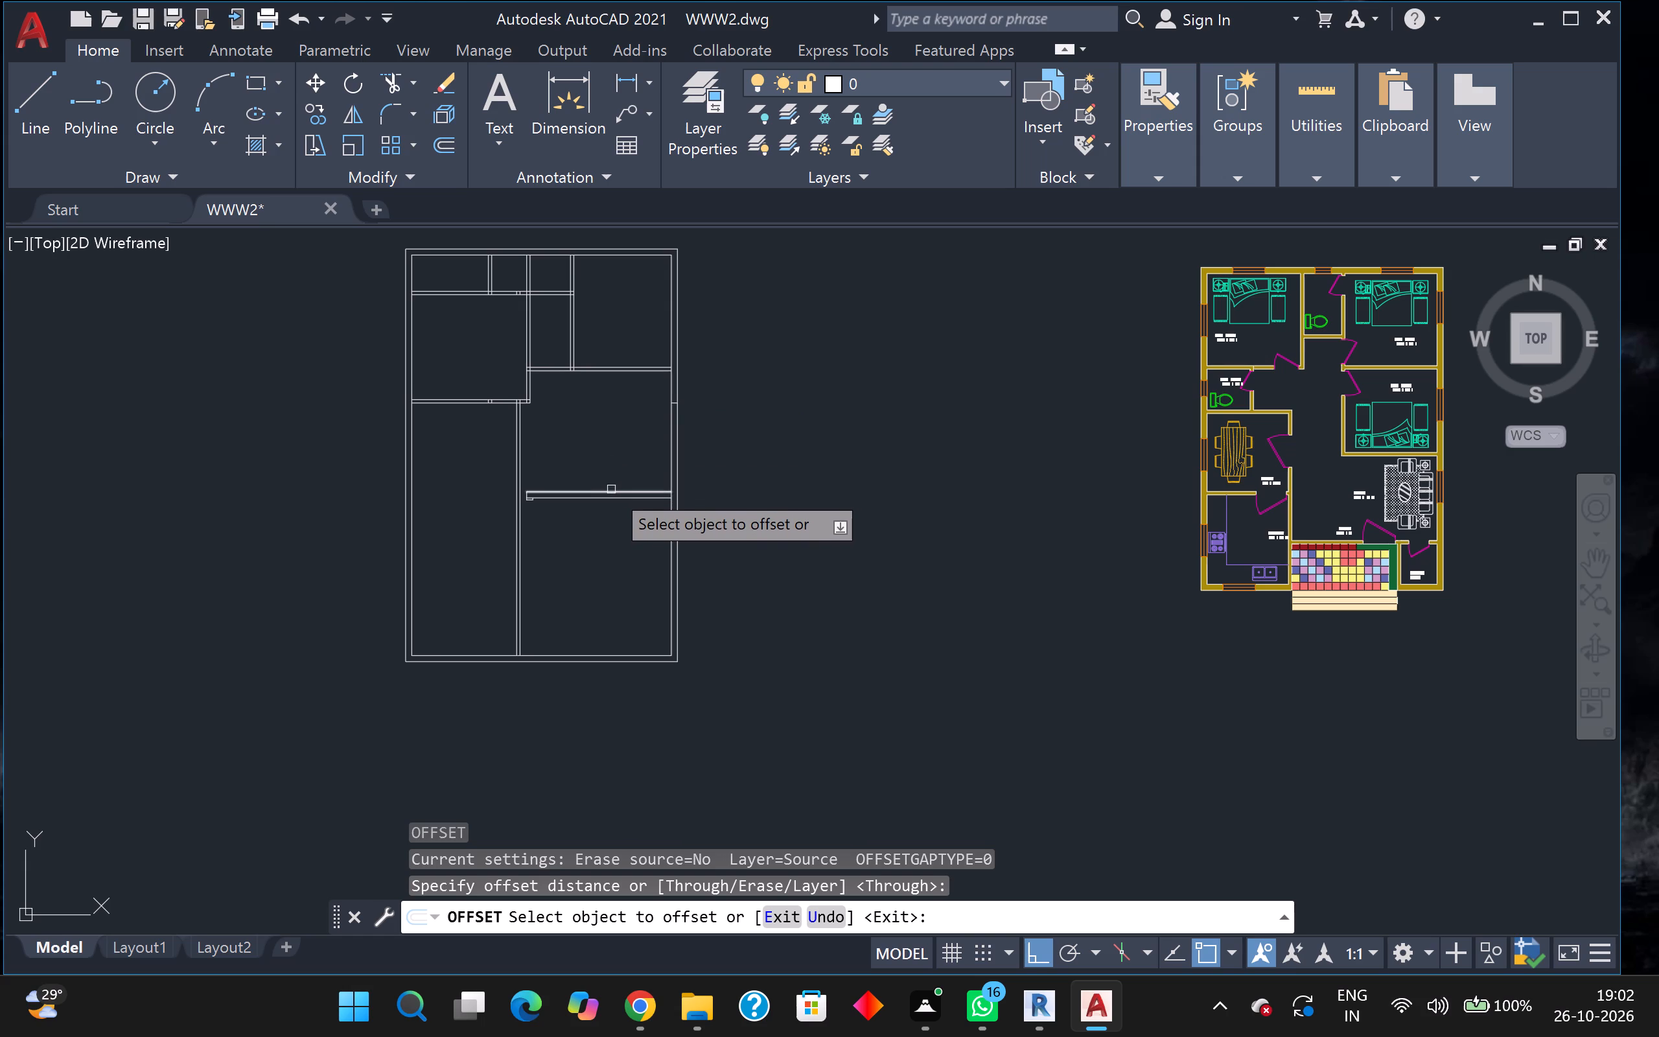
scroll(613, 493, "down", 1)
scroll(614, 487, "up", 2)
middle_click_drag(625, 455, 796, 535)
middle_click_drag(765, 523, 883, 498)
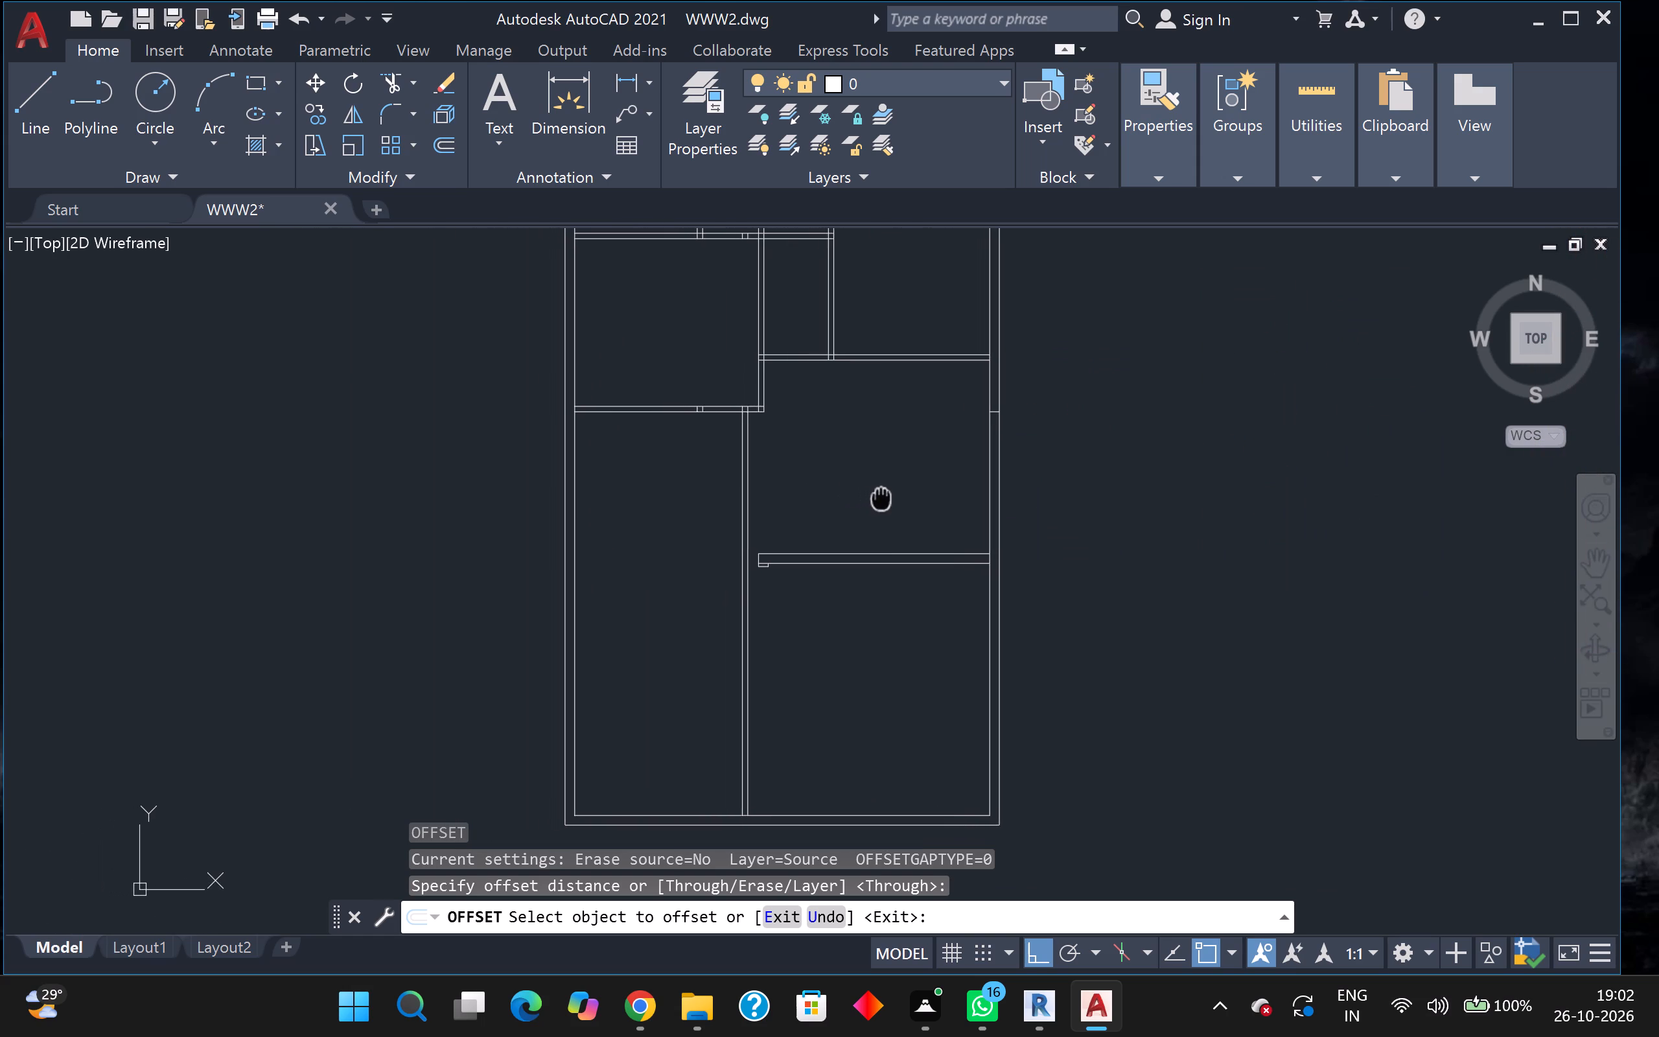
middle_click_drag(883, 498, 927, 489)
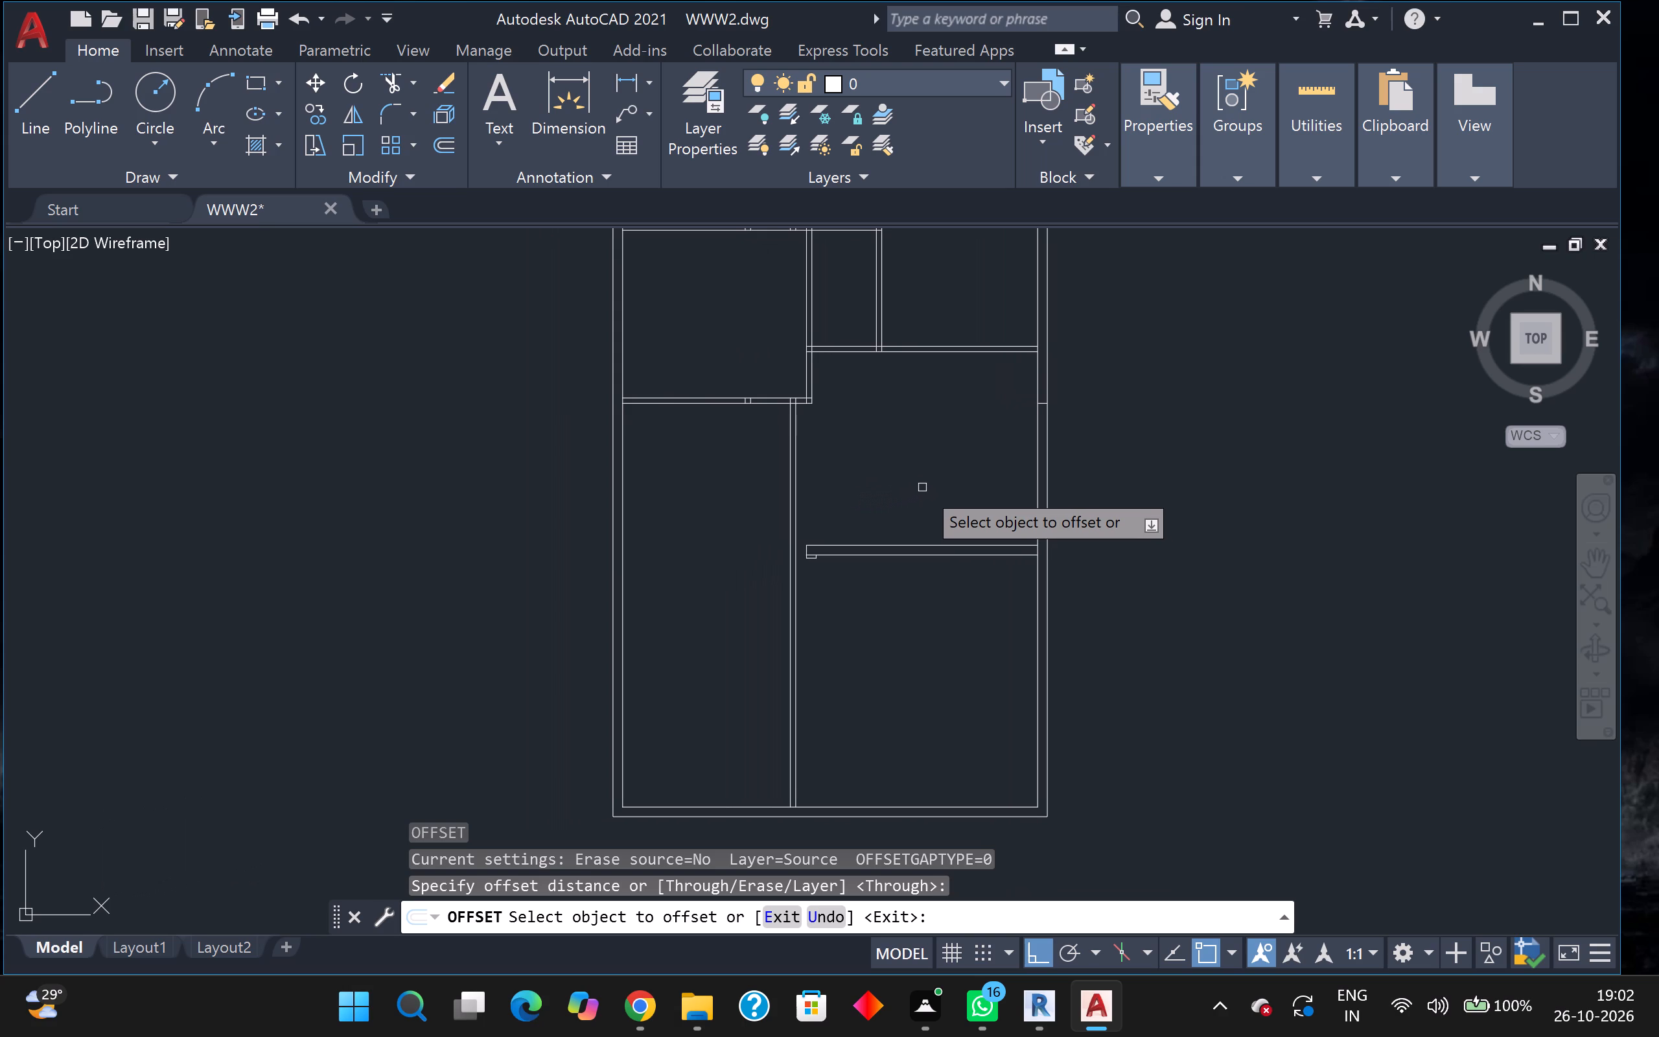
scroll(922, 487, "up", 1)
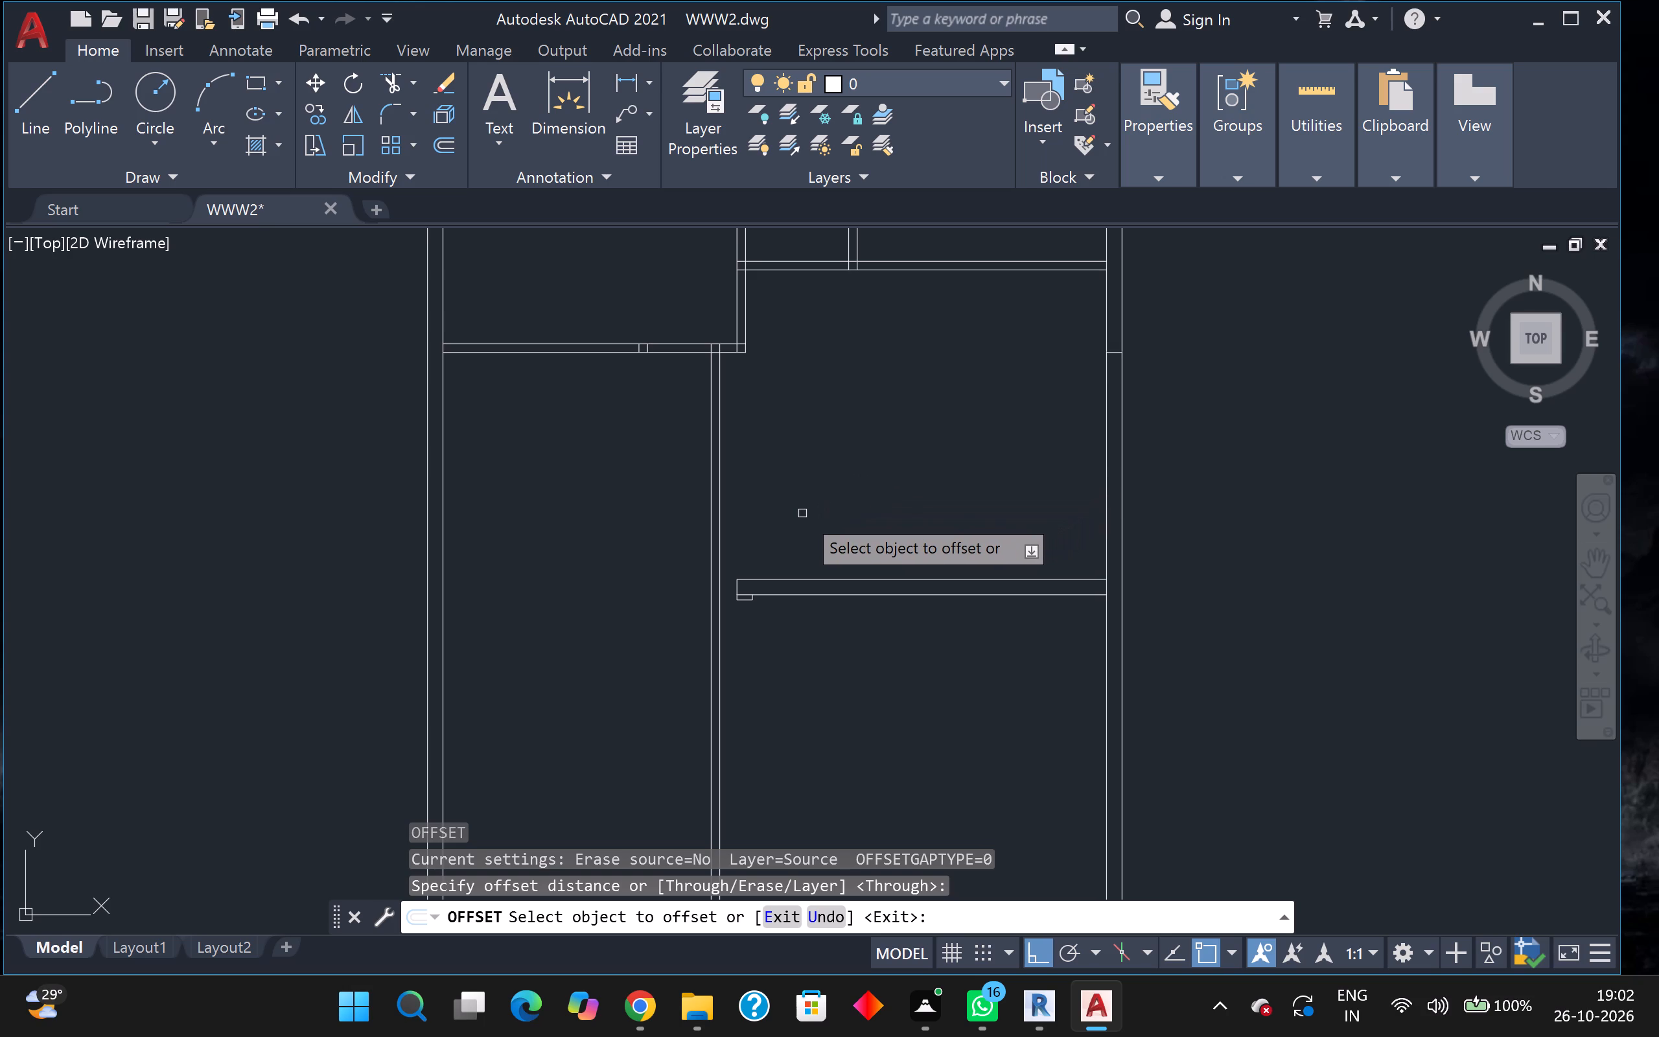
middle_click_drag(867, 468, 1084, 345)
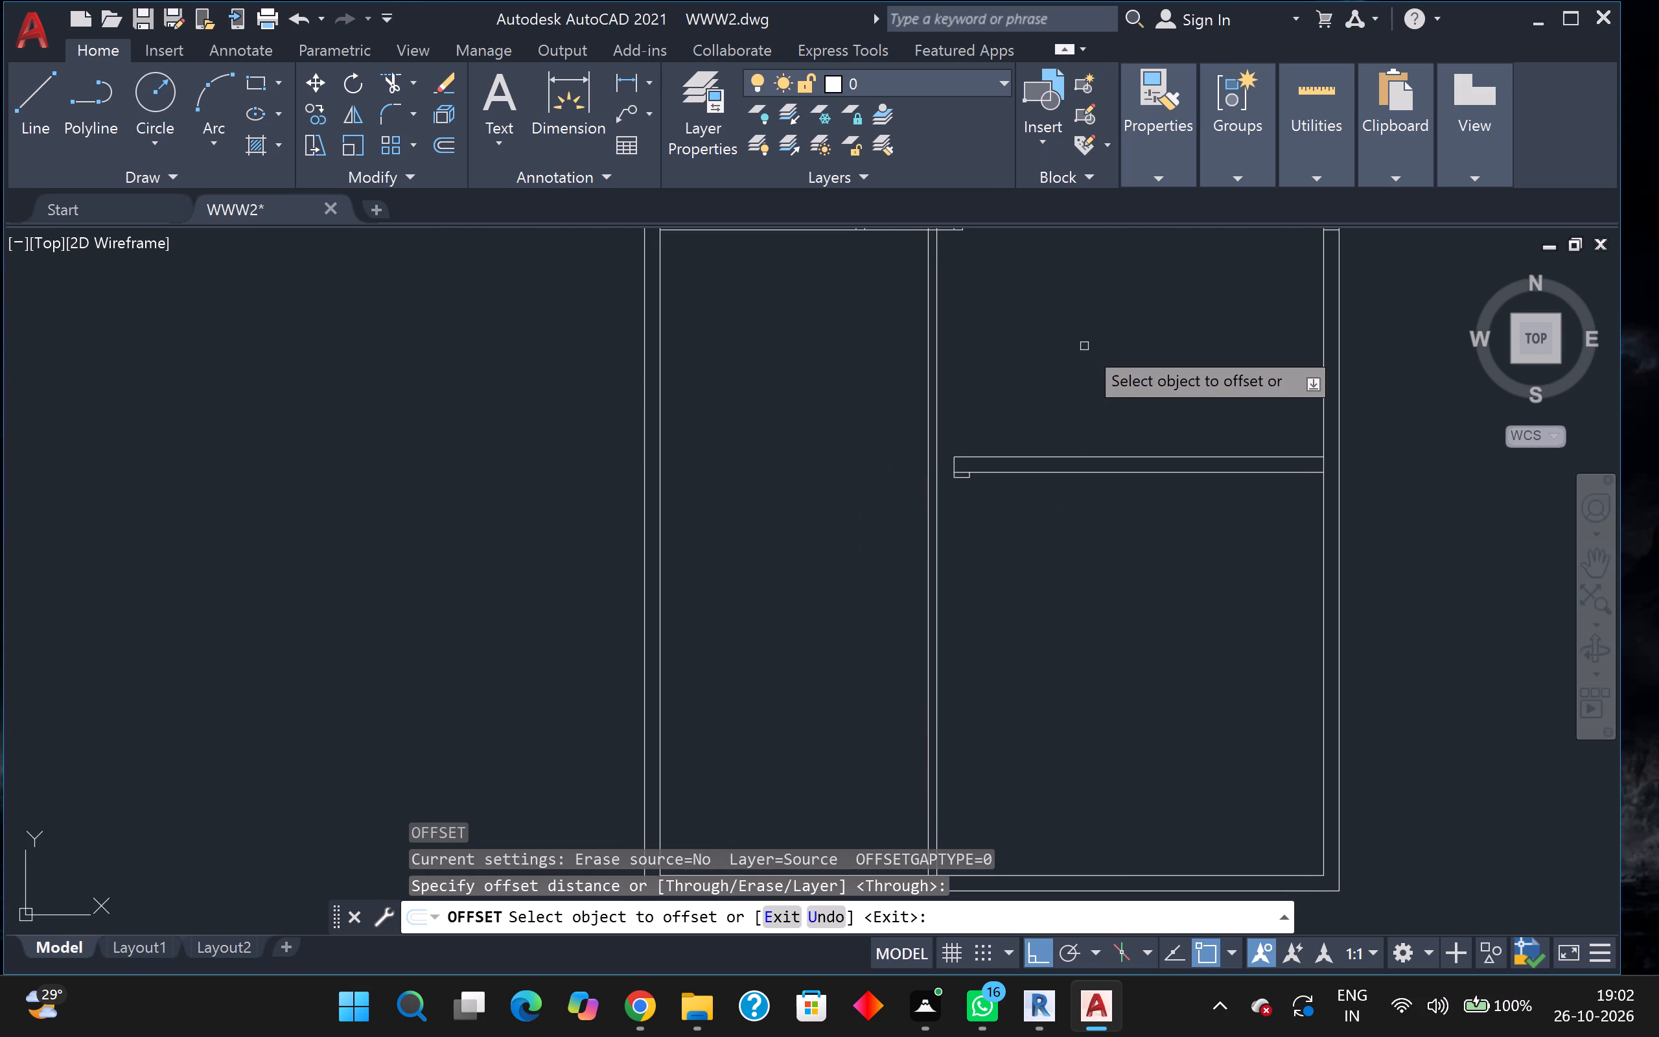
middle_click_drag(1073, 346, 1251, 420)
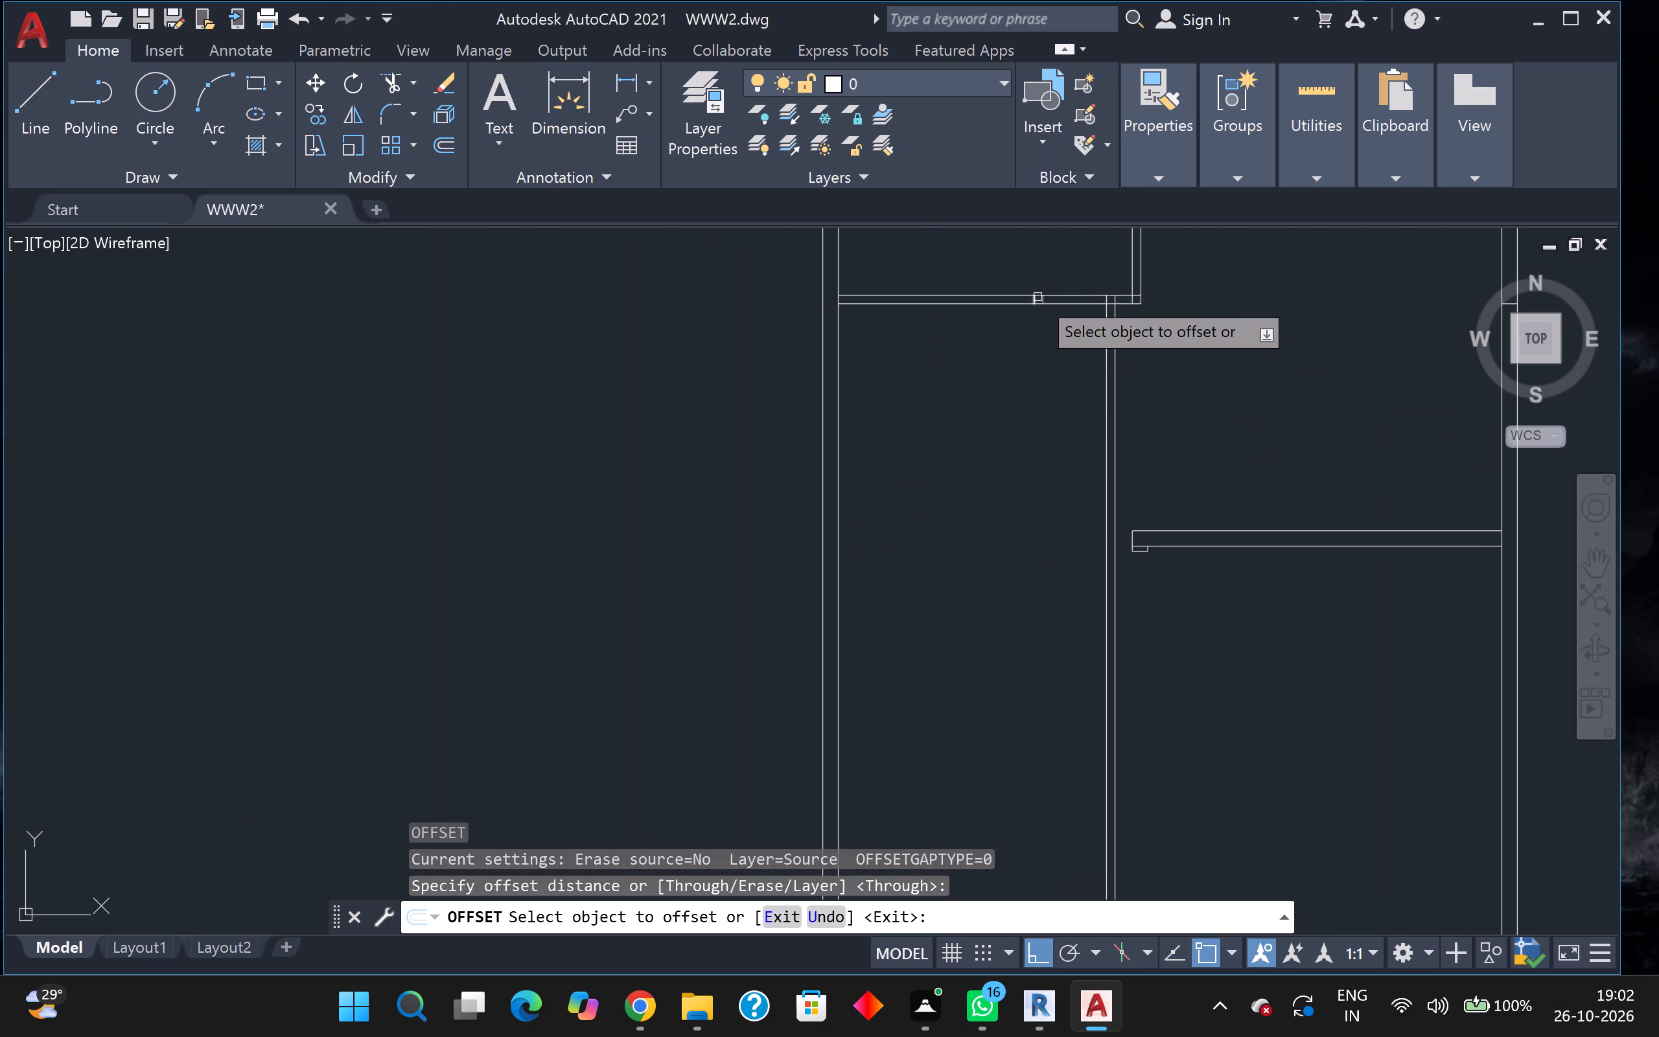
left_click(988, 303)
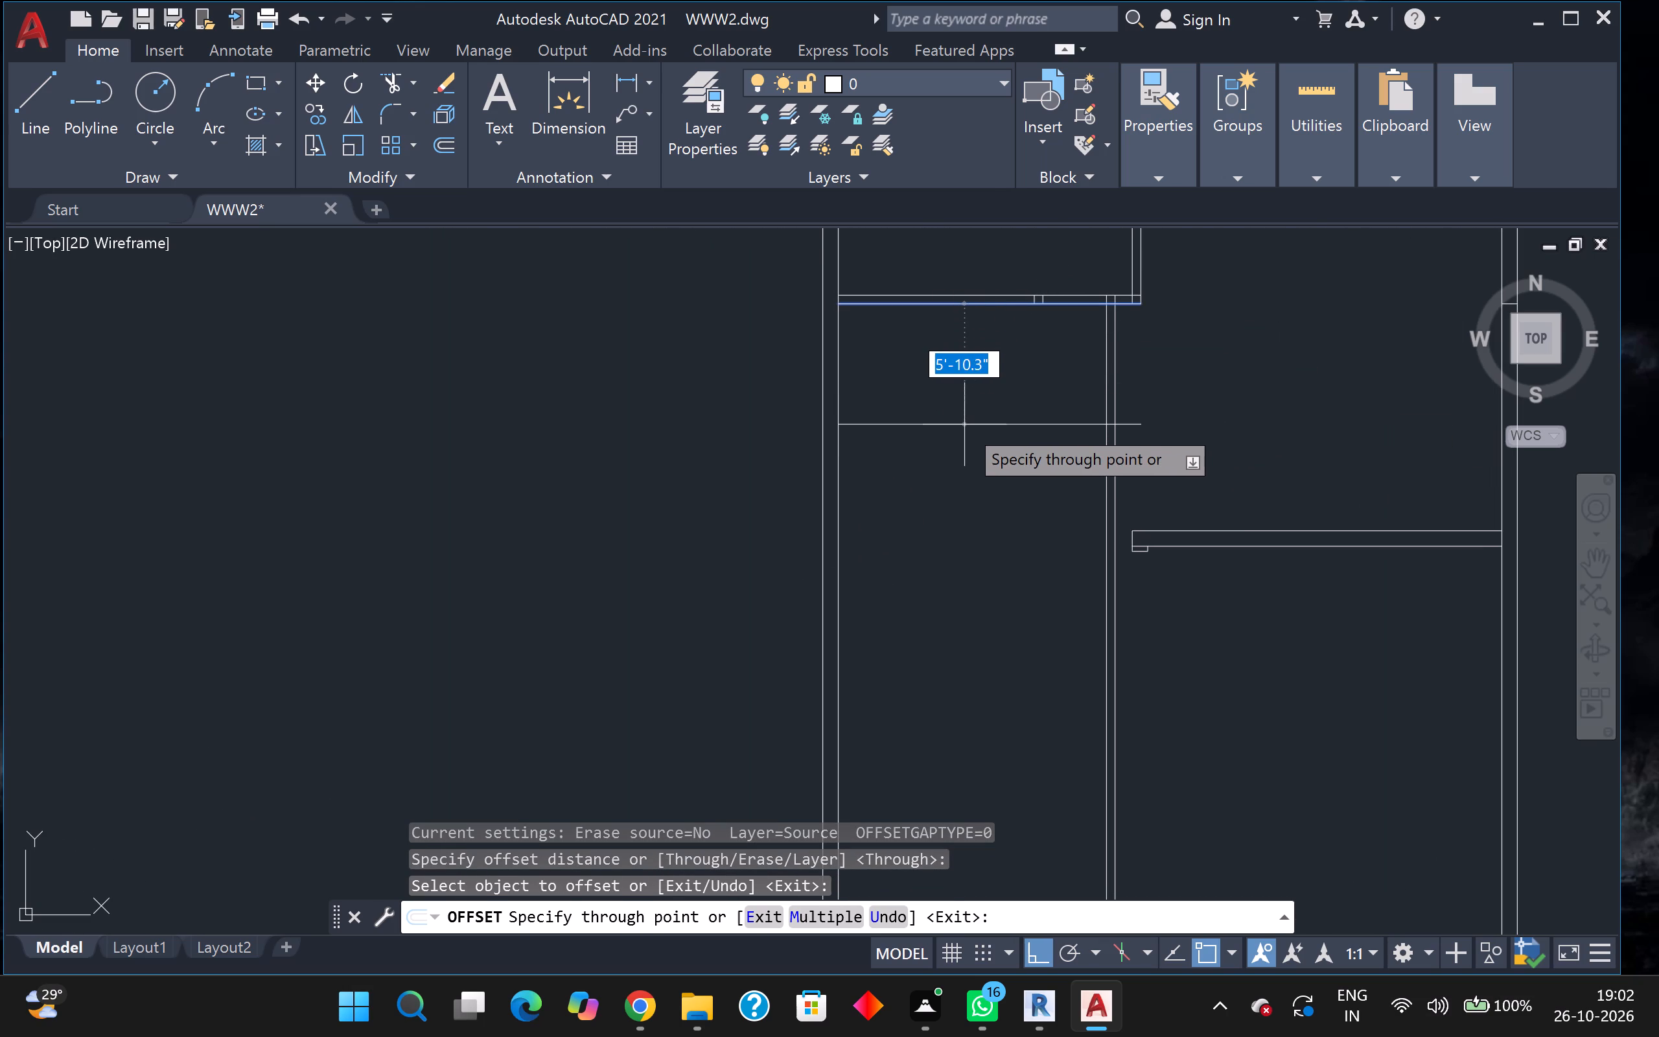
type("12")
type("'4")
key("Return")
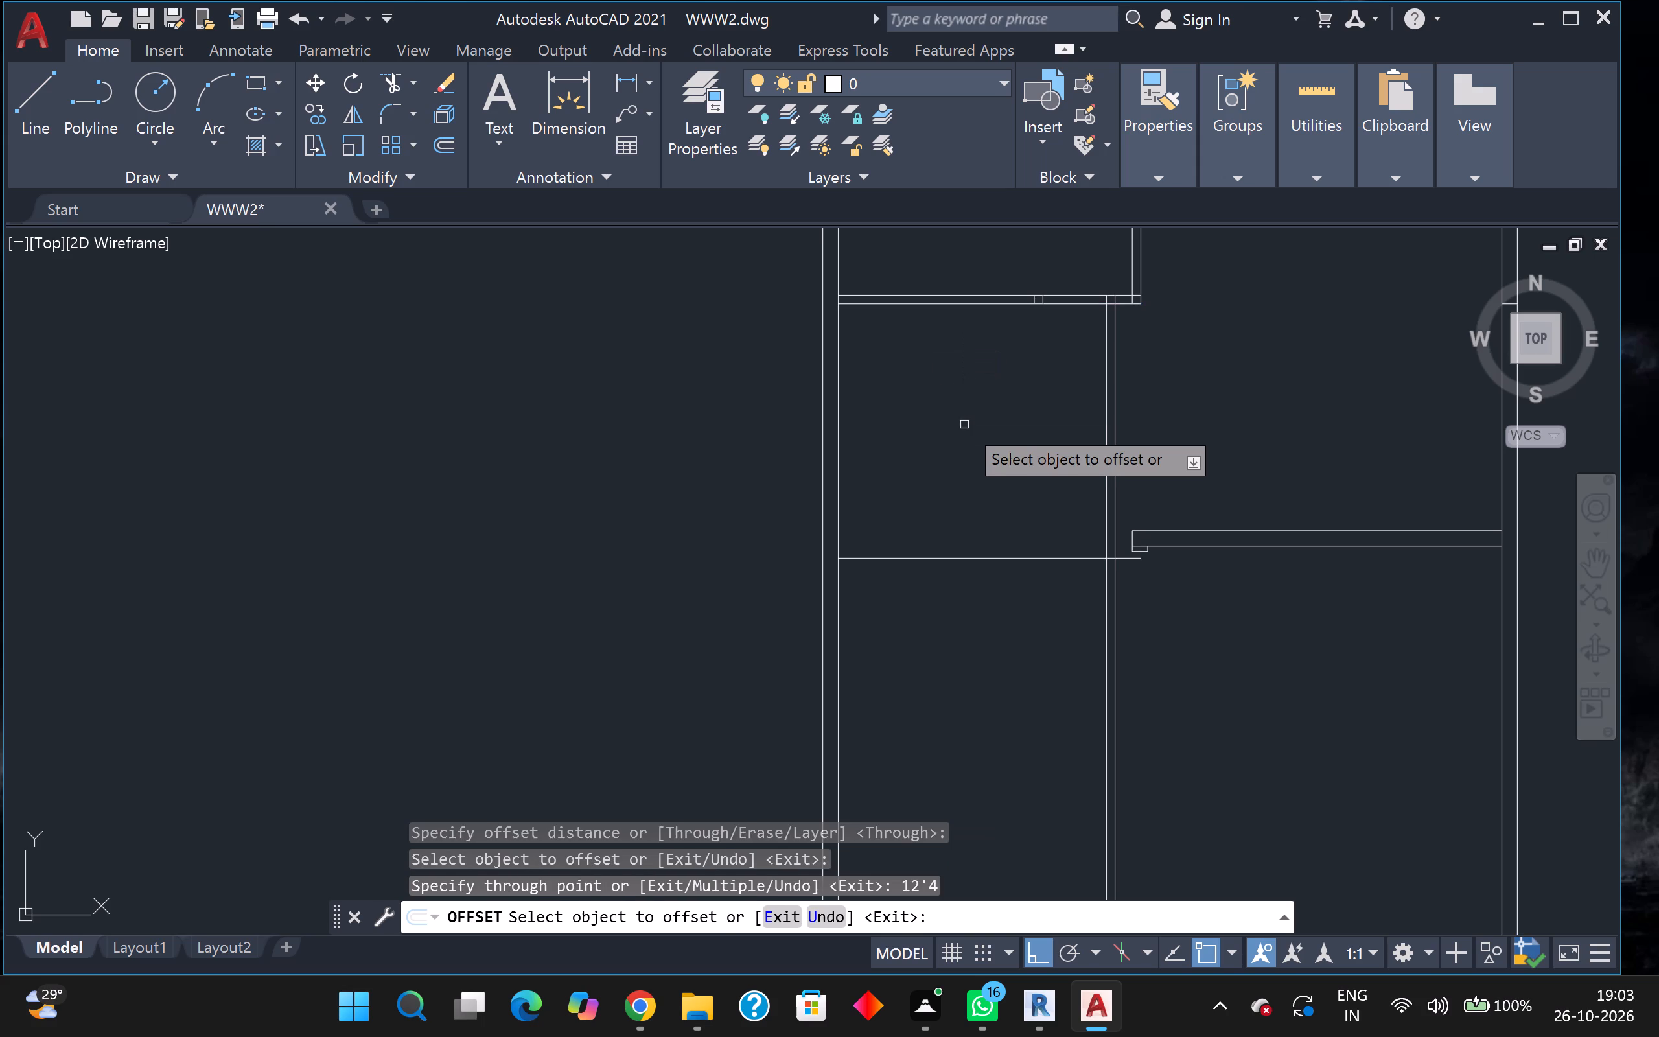
Offset the new horizontal line 5" to the south to form a partition across the southwest area.
left_click(1003, 560)
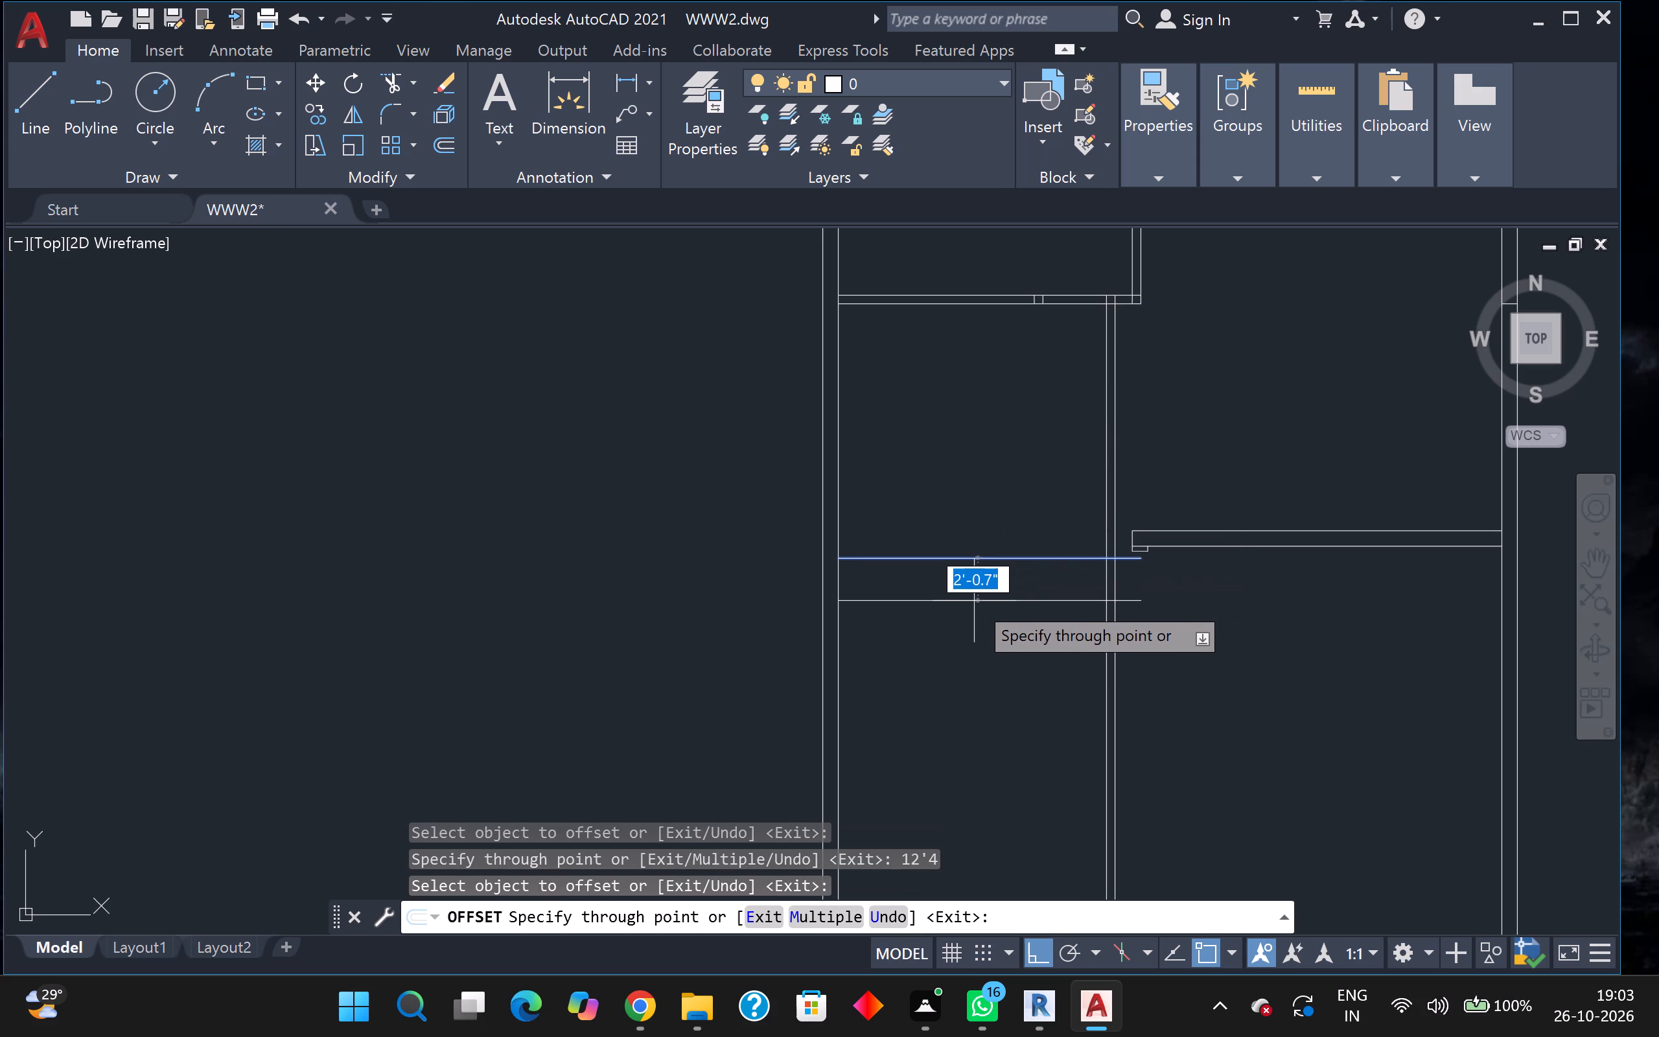
key("5")
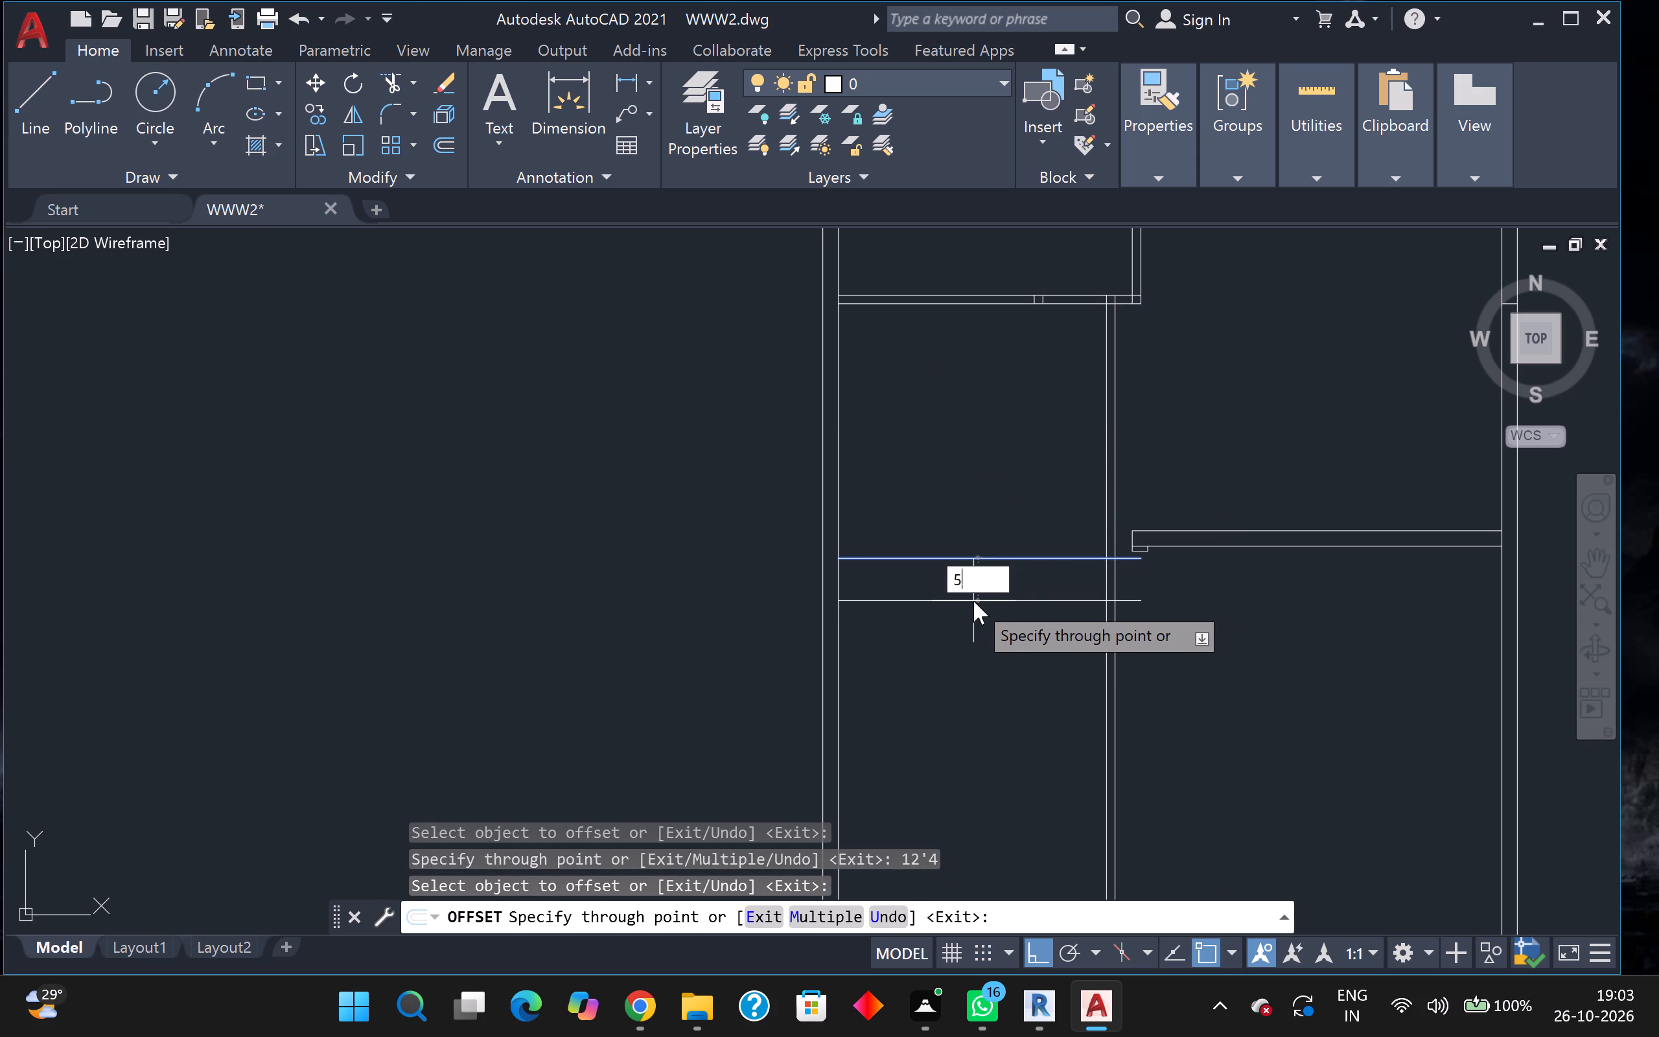
key("Return")
middle_click_drag(973, 601, 957, 529)
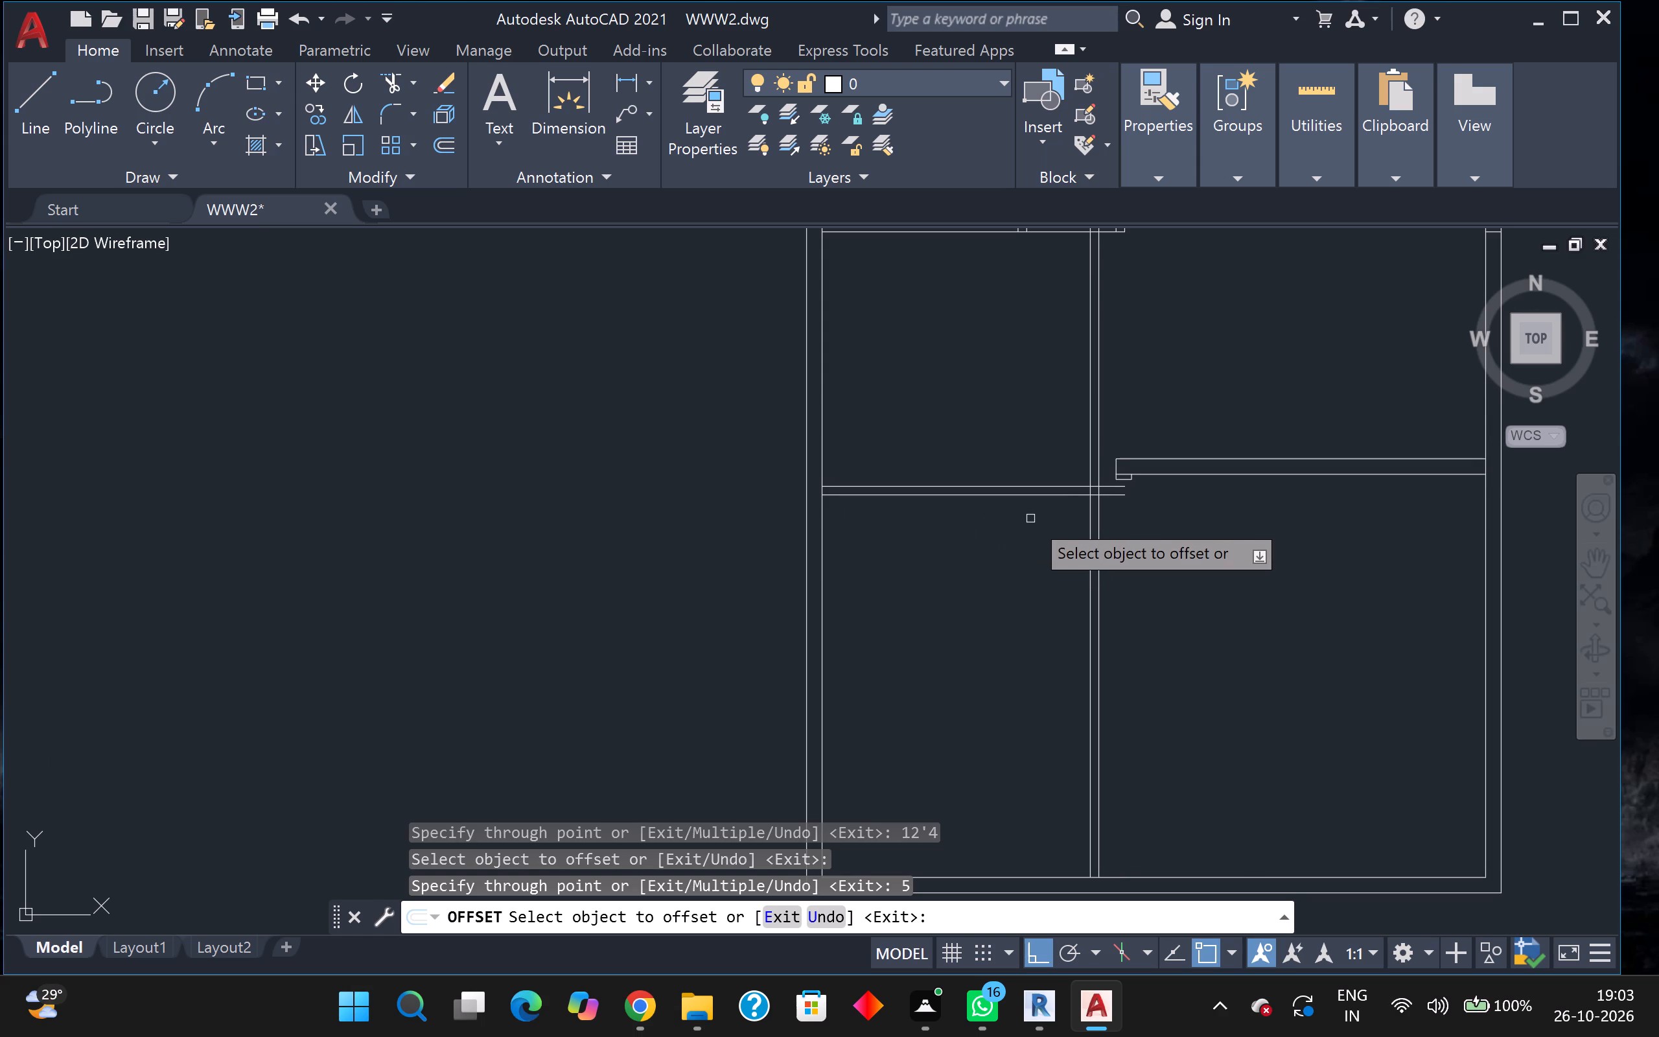
Examine where the new horizontal partition crosses the vertical partition and how it sits against the east room's wall end.
scroll(1030, 518, "down", 3)
middle_click_drag(1071, 524, 1063, 523)
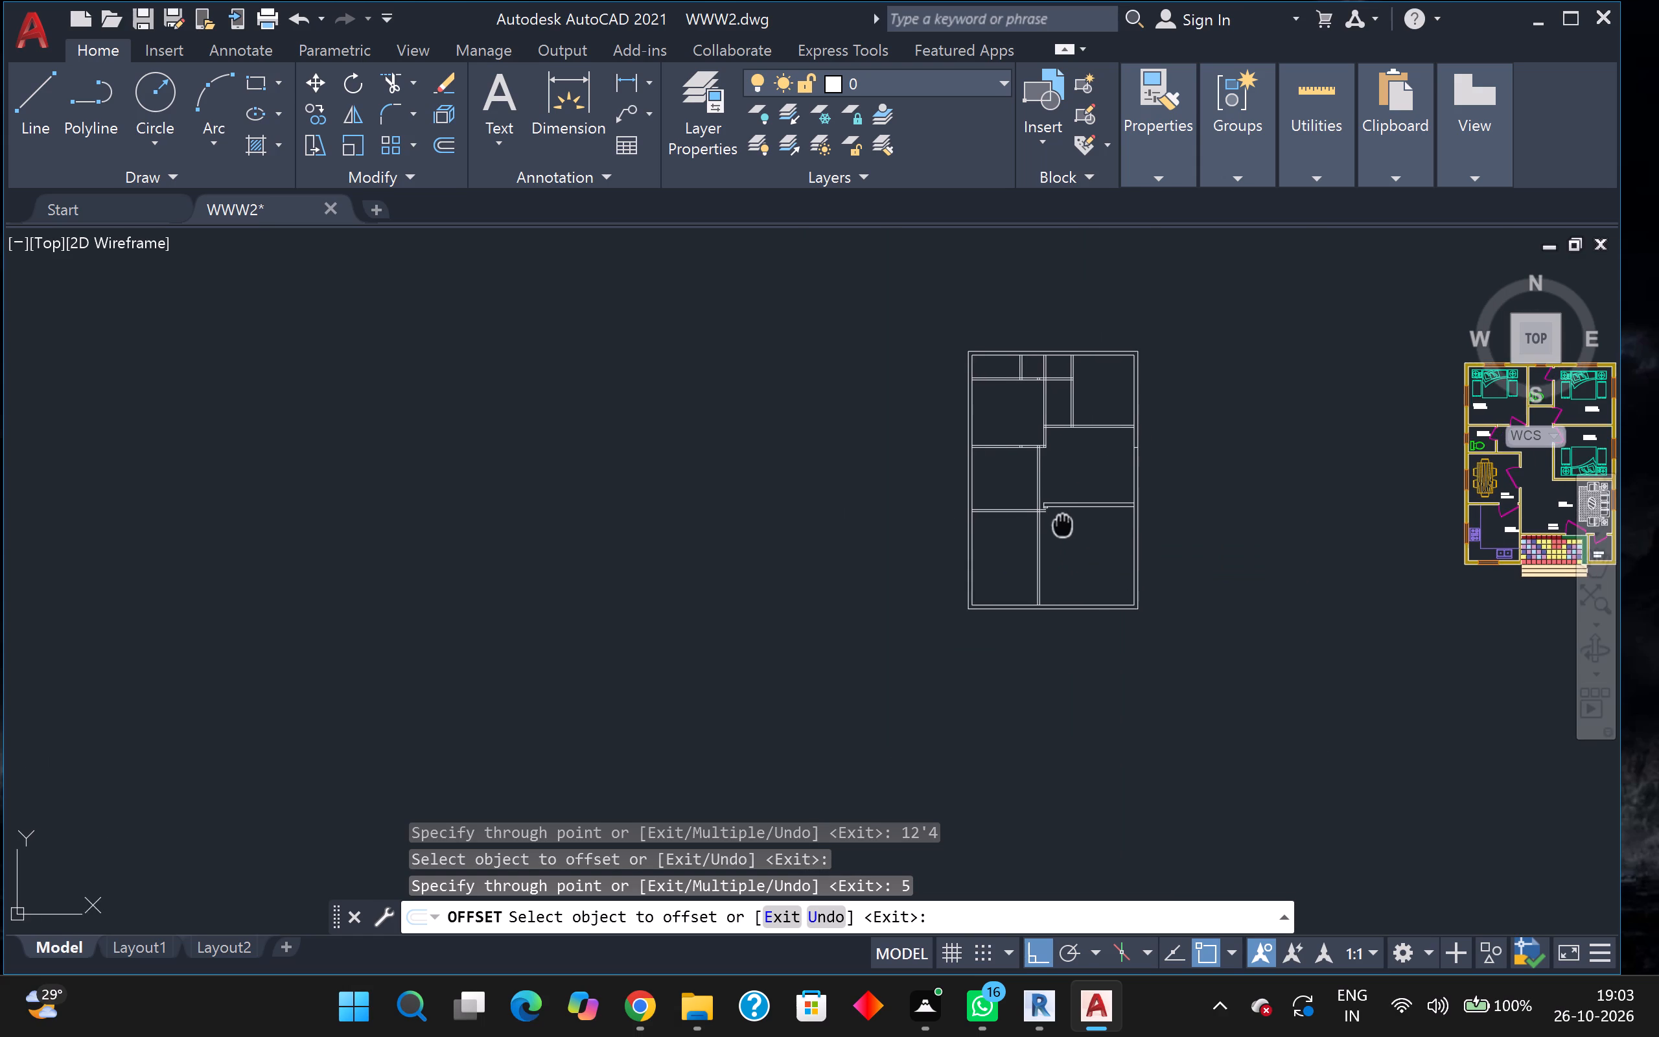
middle_click_drag(1063, 523, 1039, 509)
scroll(898, 516, "up", 3)
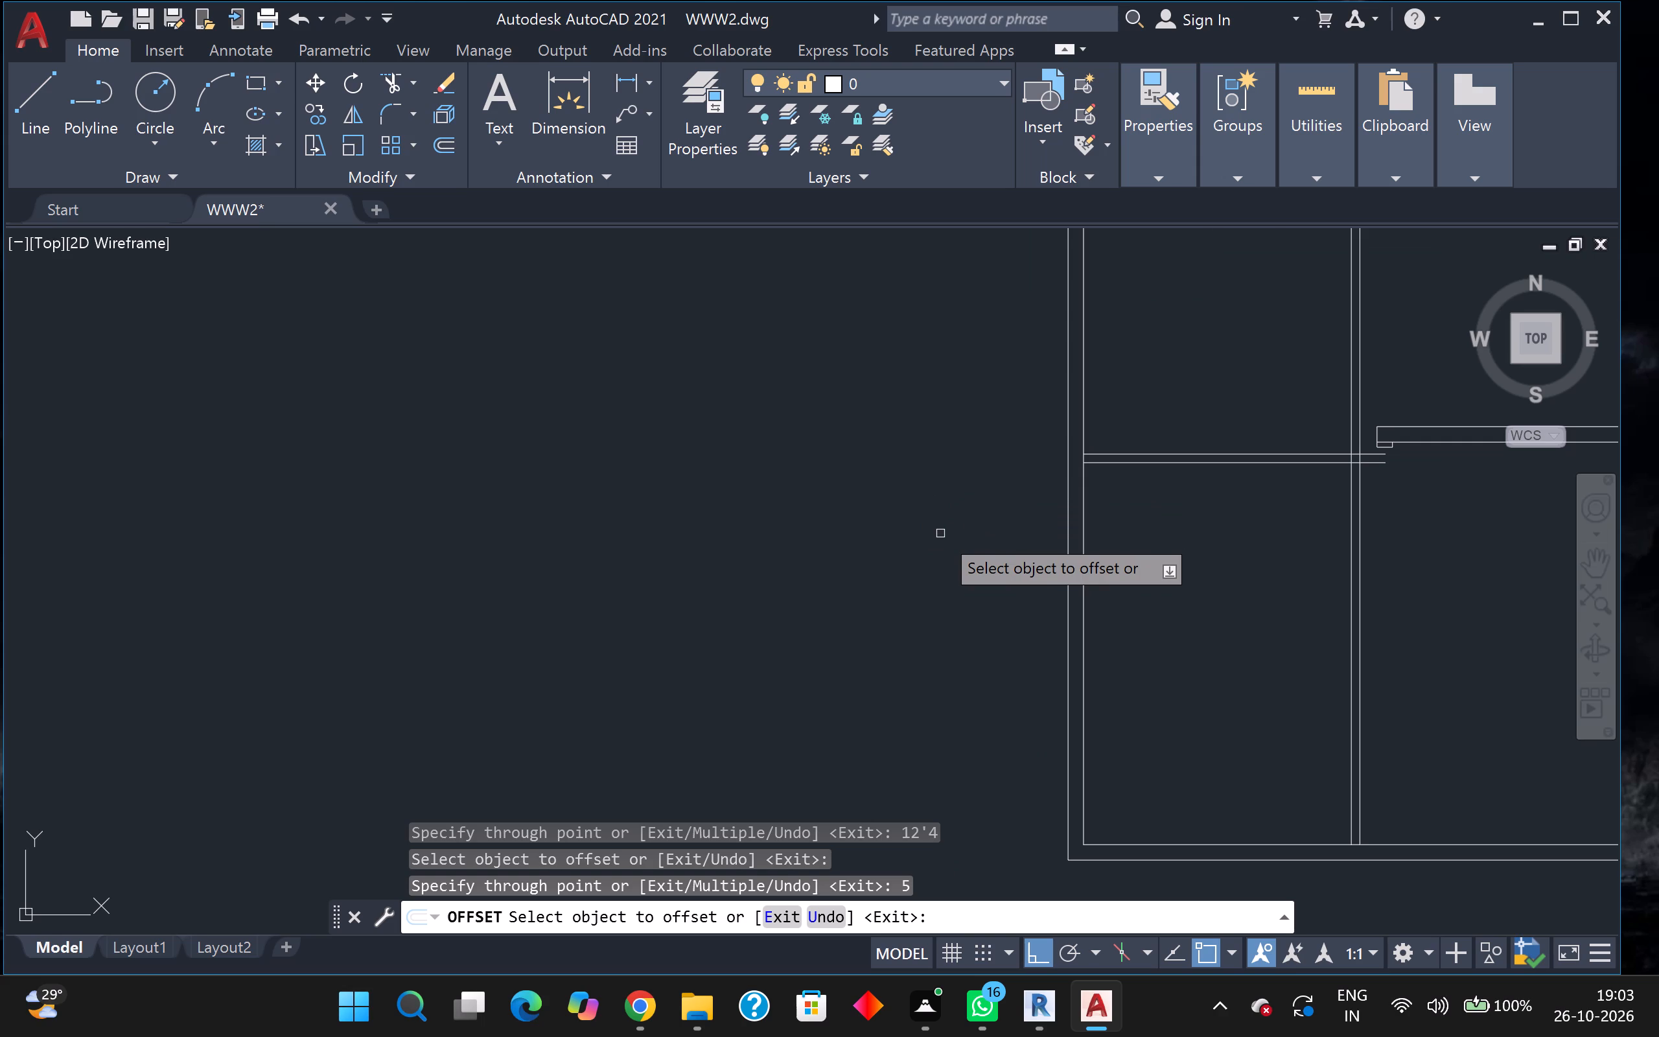
scroll(951, 548, "down", 1)
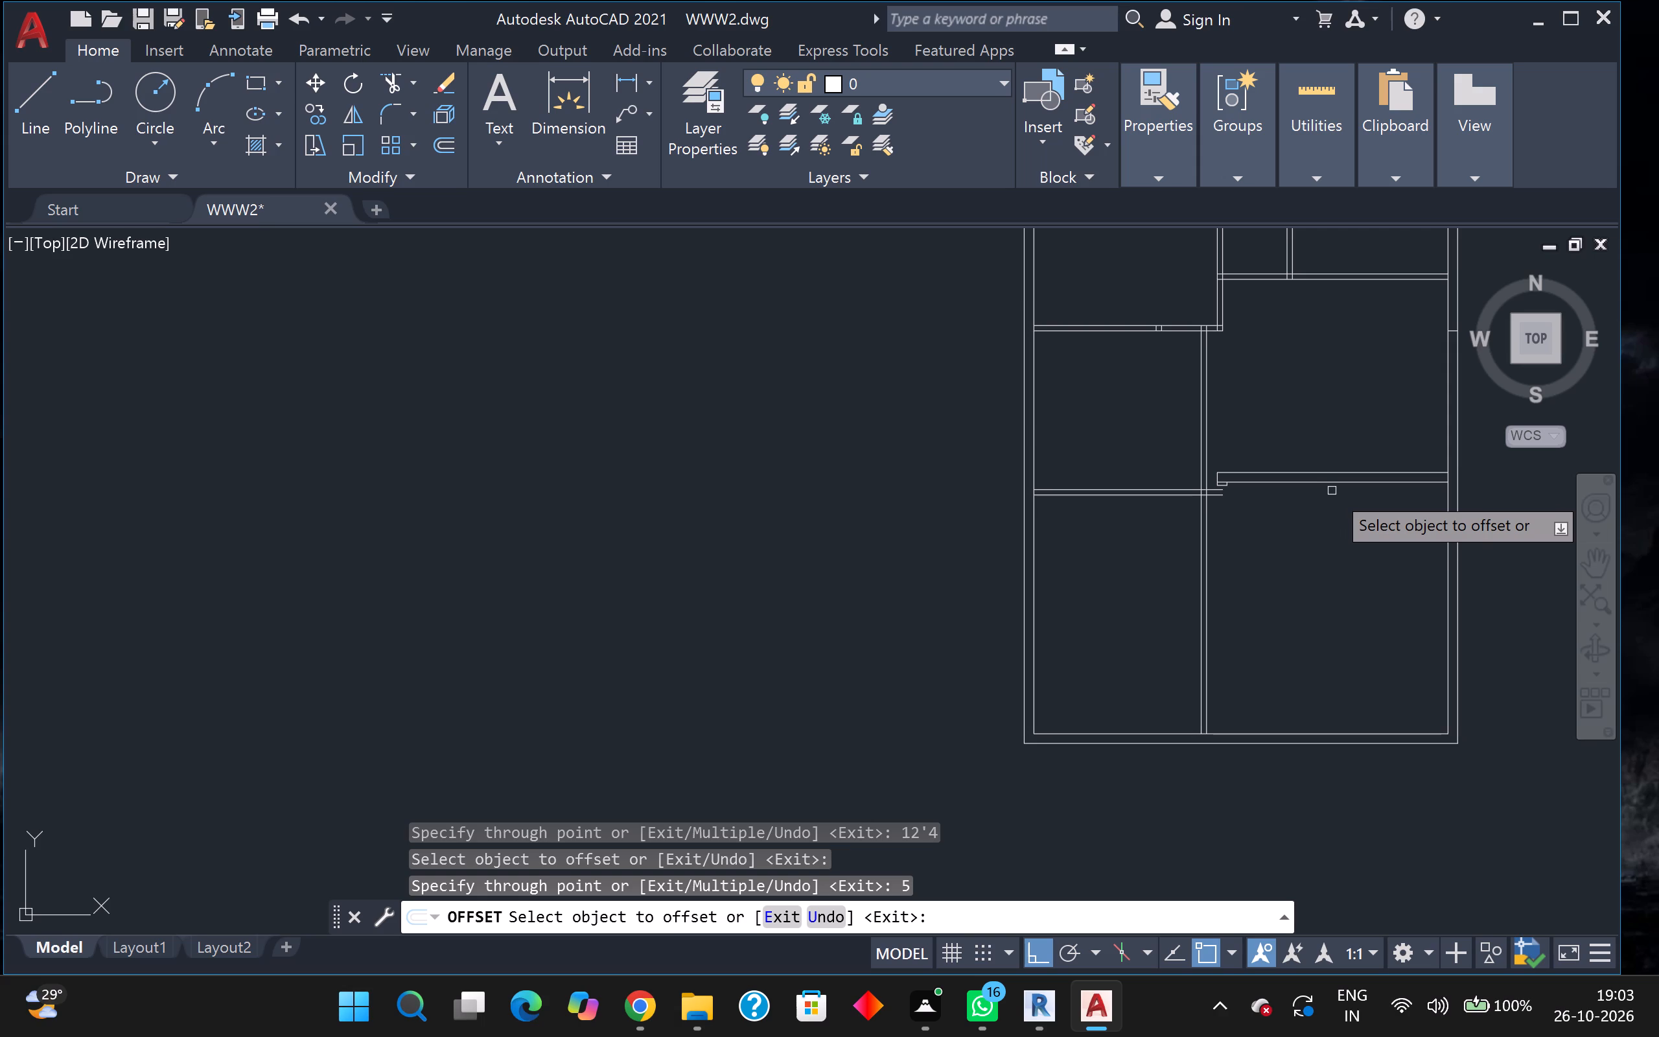
middle_click_drag(1316, 541, 1119, 531)
scroll(1052, 533, "up", 2)
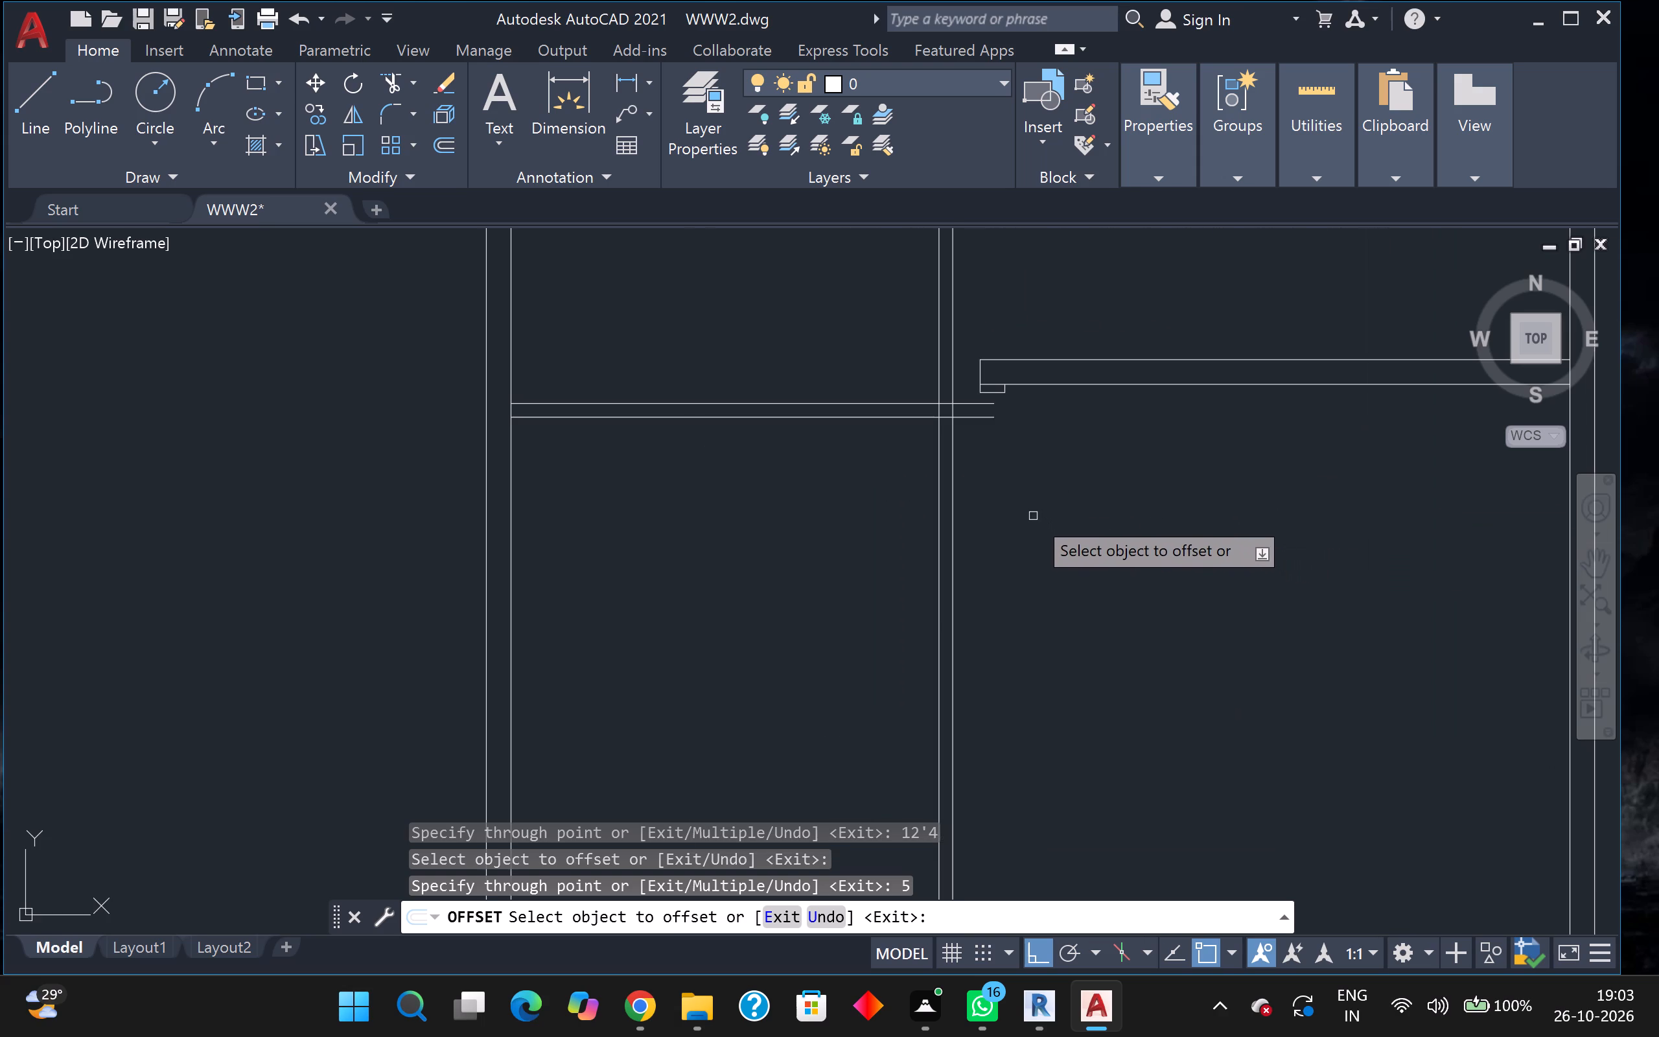
middle_click_drag(1027, 515, 1082, 601)
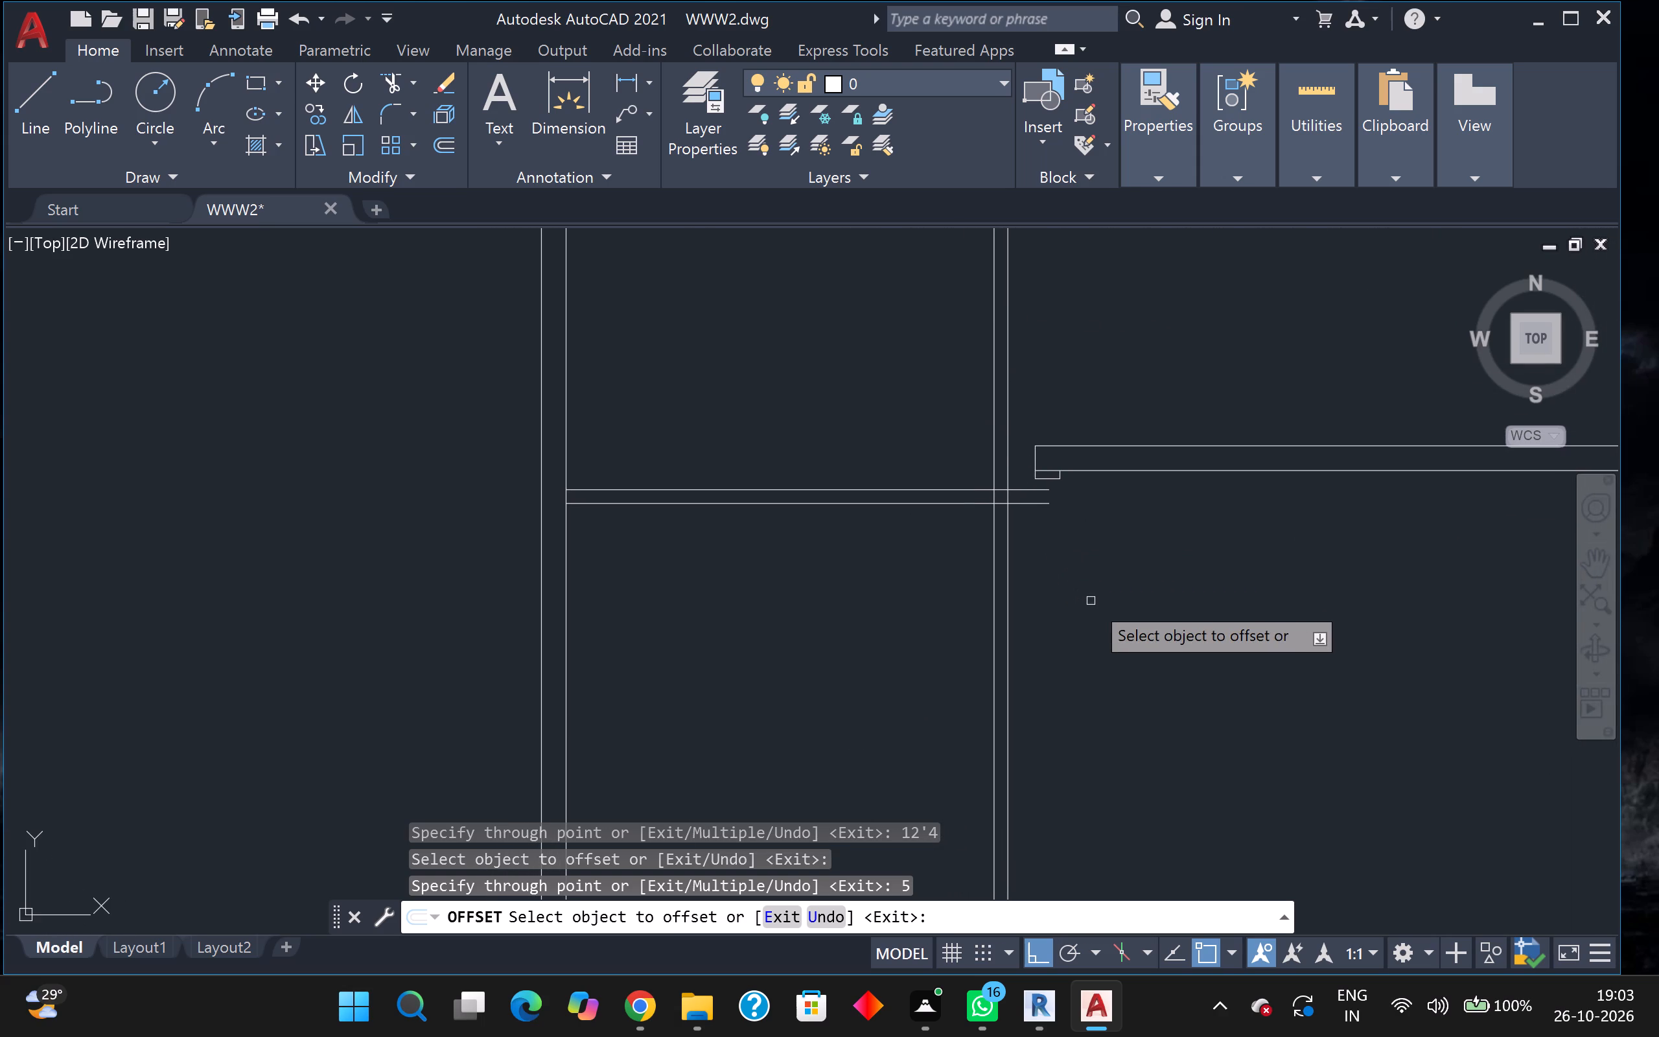
middle_click_drag(1111, 601, 1194, 577)
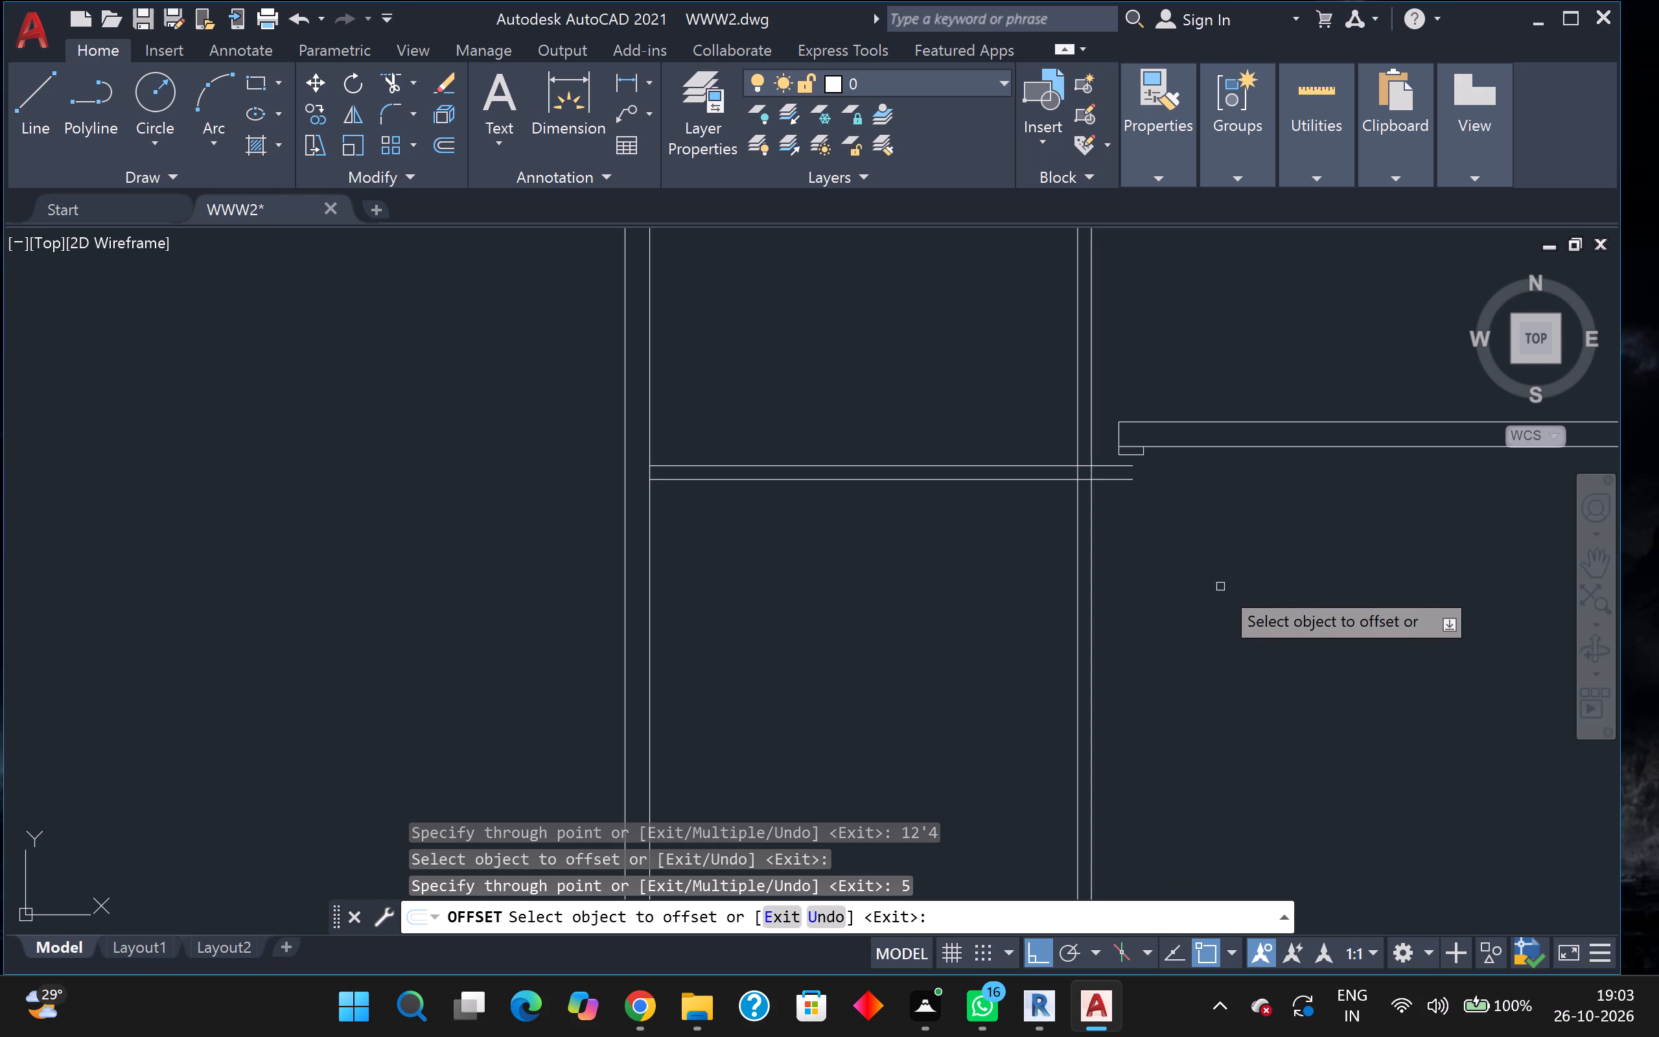
middle_click_drag(1211, 588, 1259, 615)
Offset the lower line of the southwest area's horizontal partition 5' to the south.
scroll(1259, 615, "down", 2)
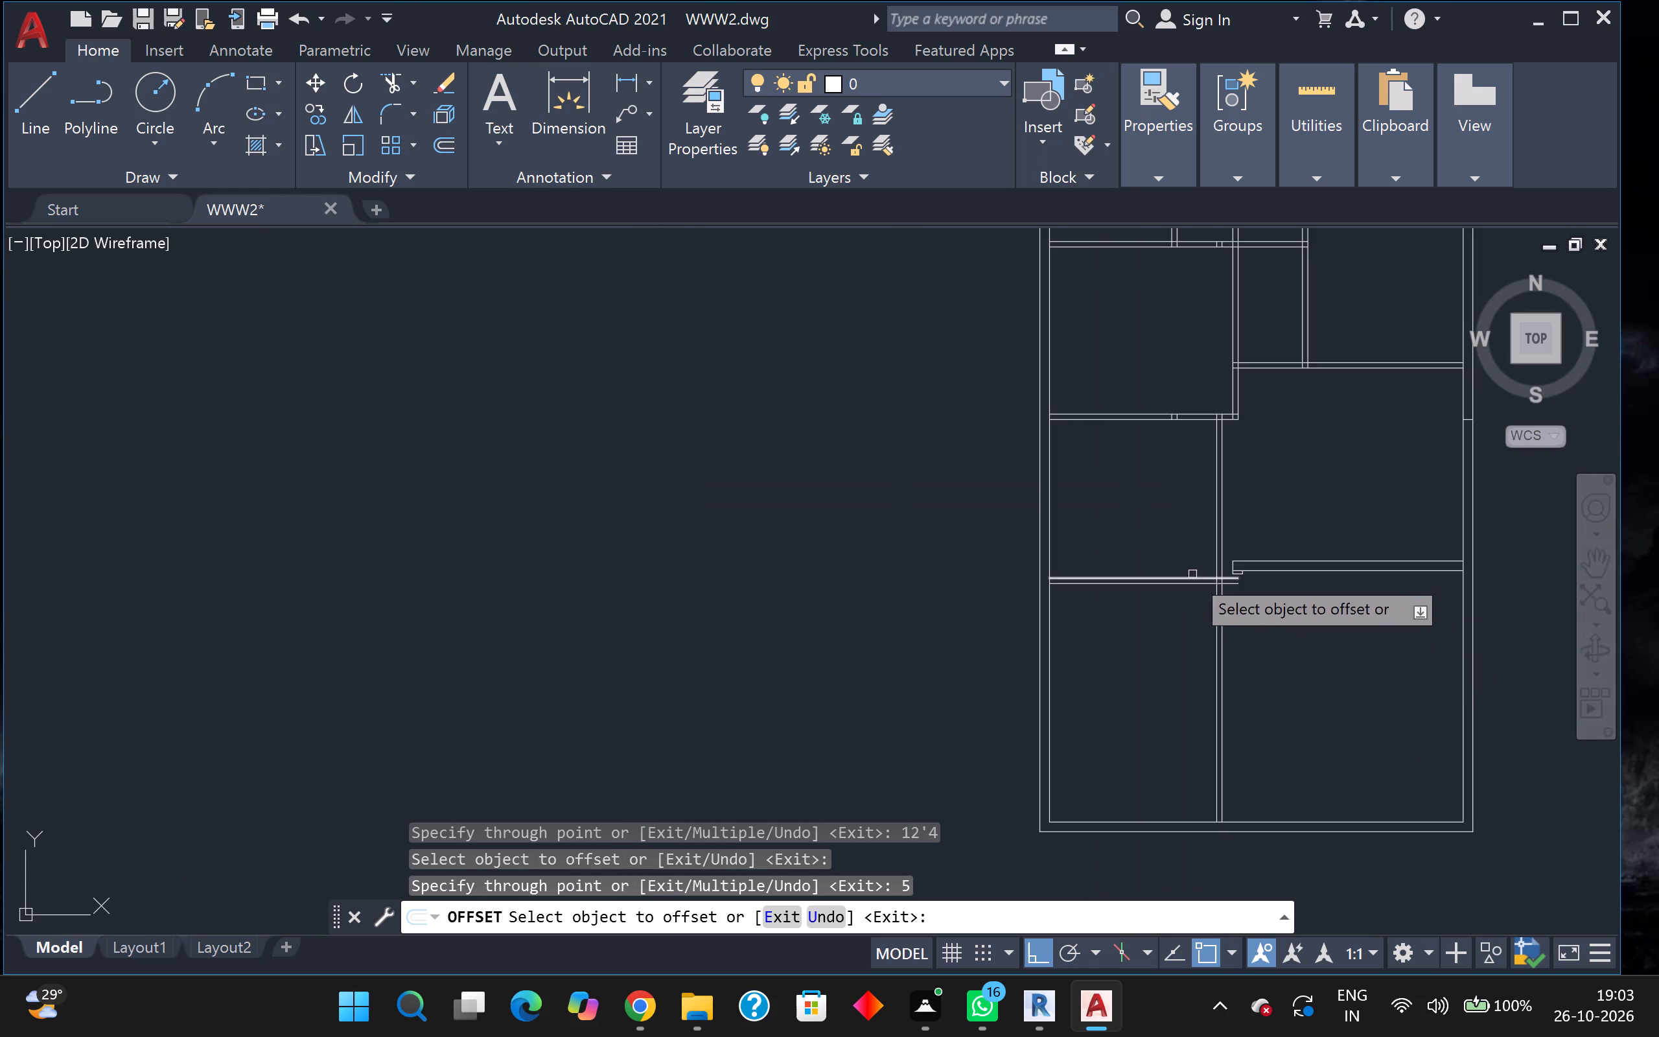
scroll(1178, 574, "up", 2)
left_click(1124, 599)
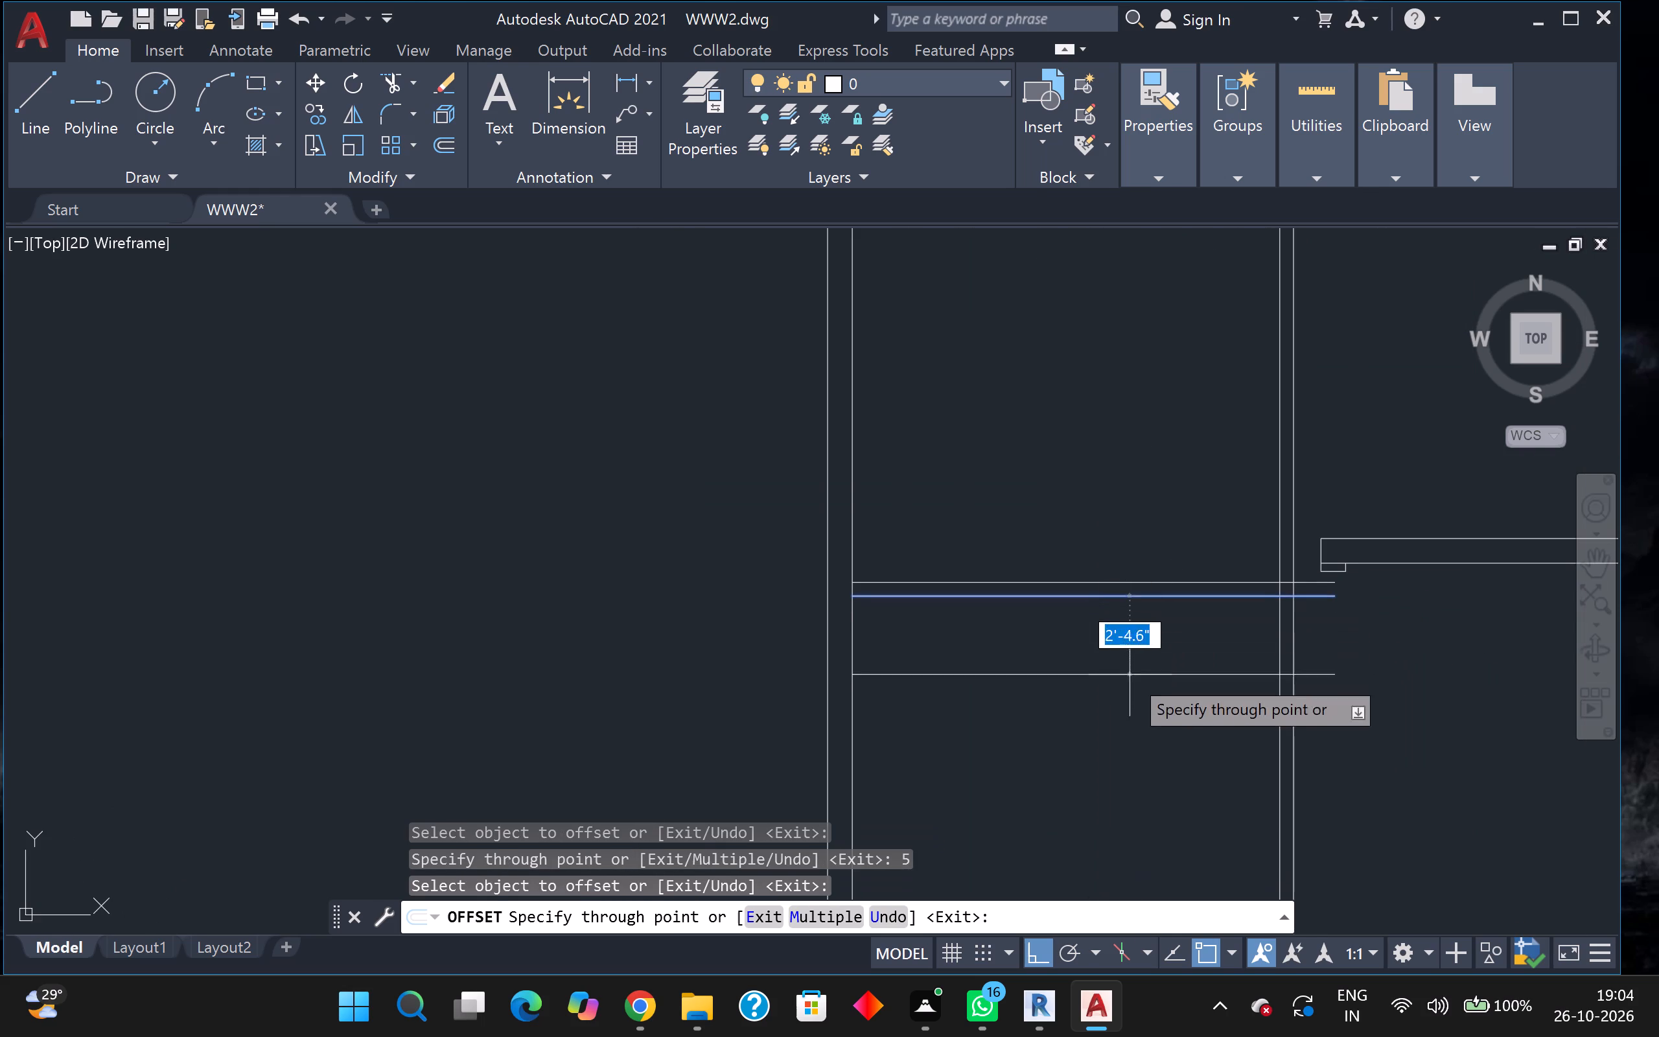
middle_click_drag(1130, 675, 1145, 638)
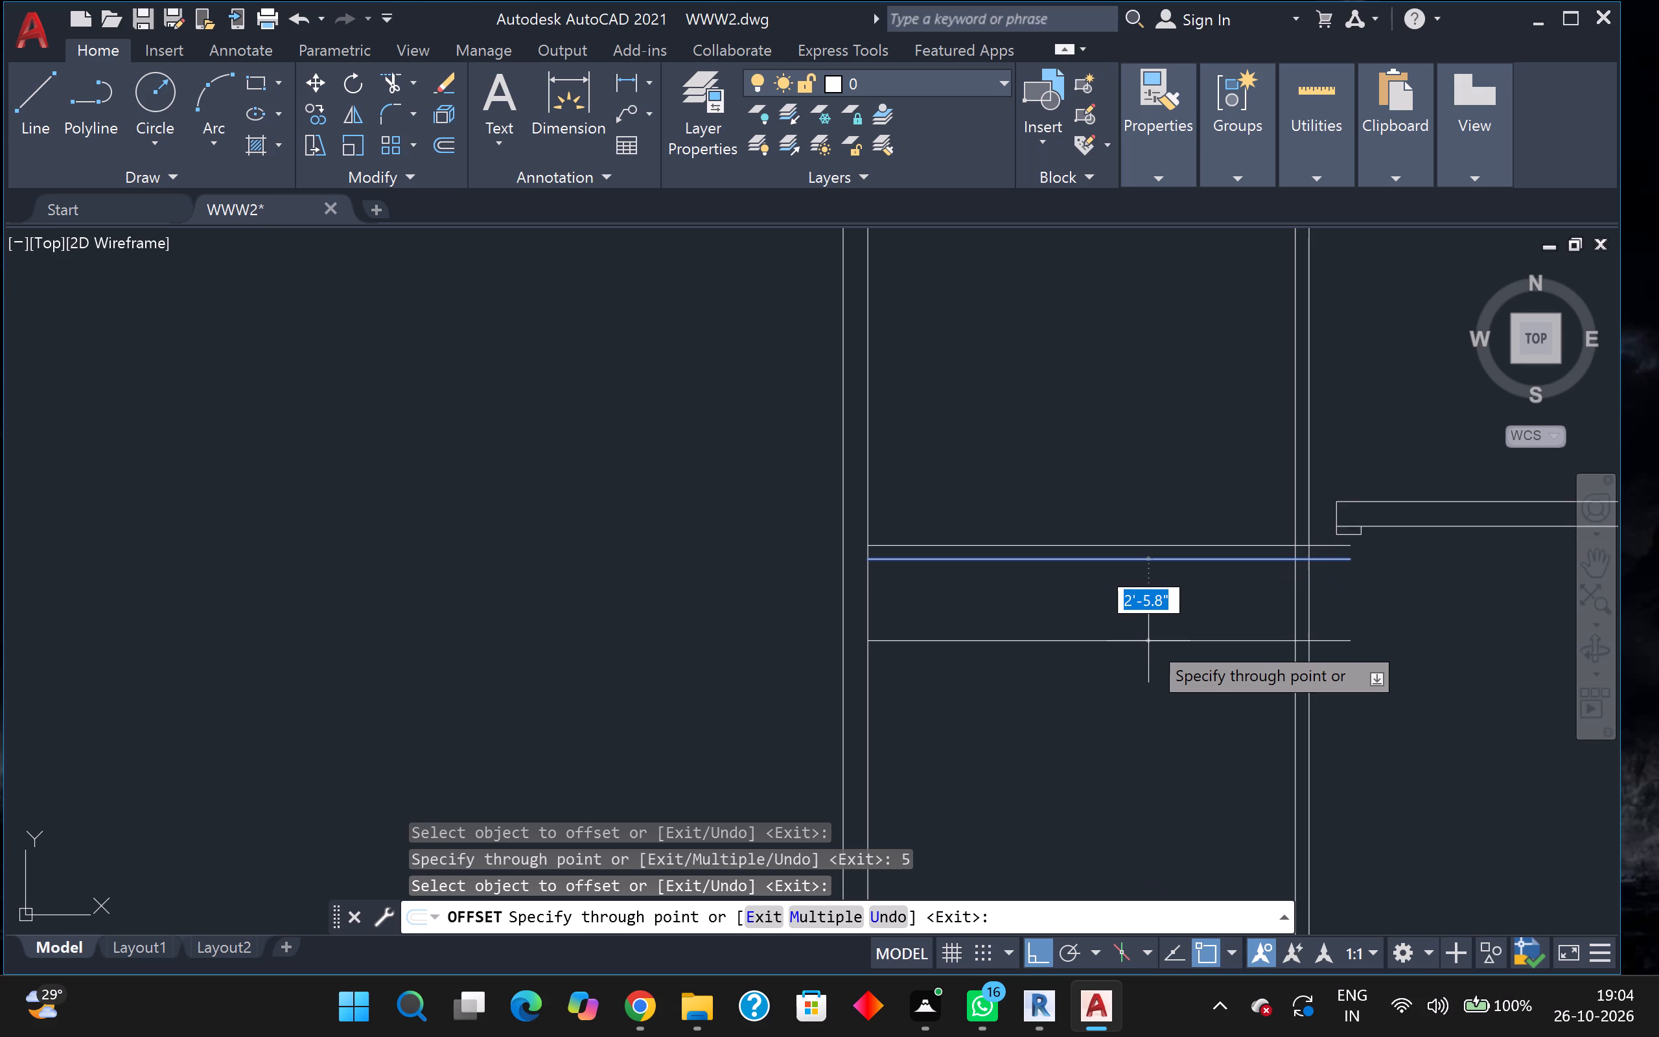
key("5")
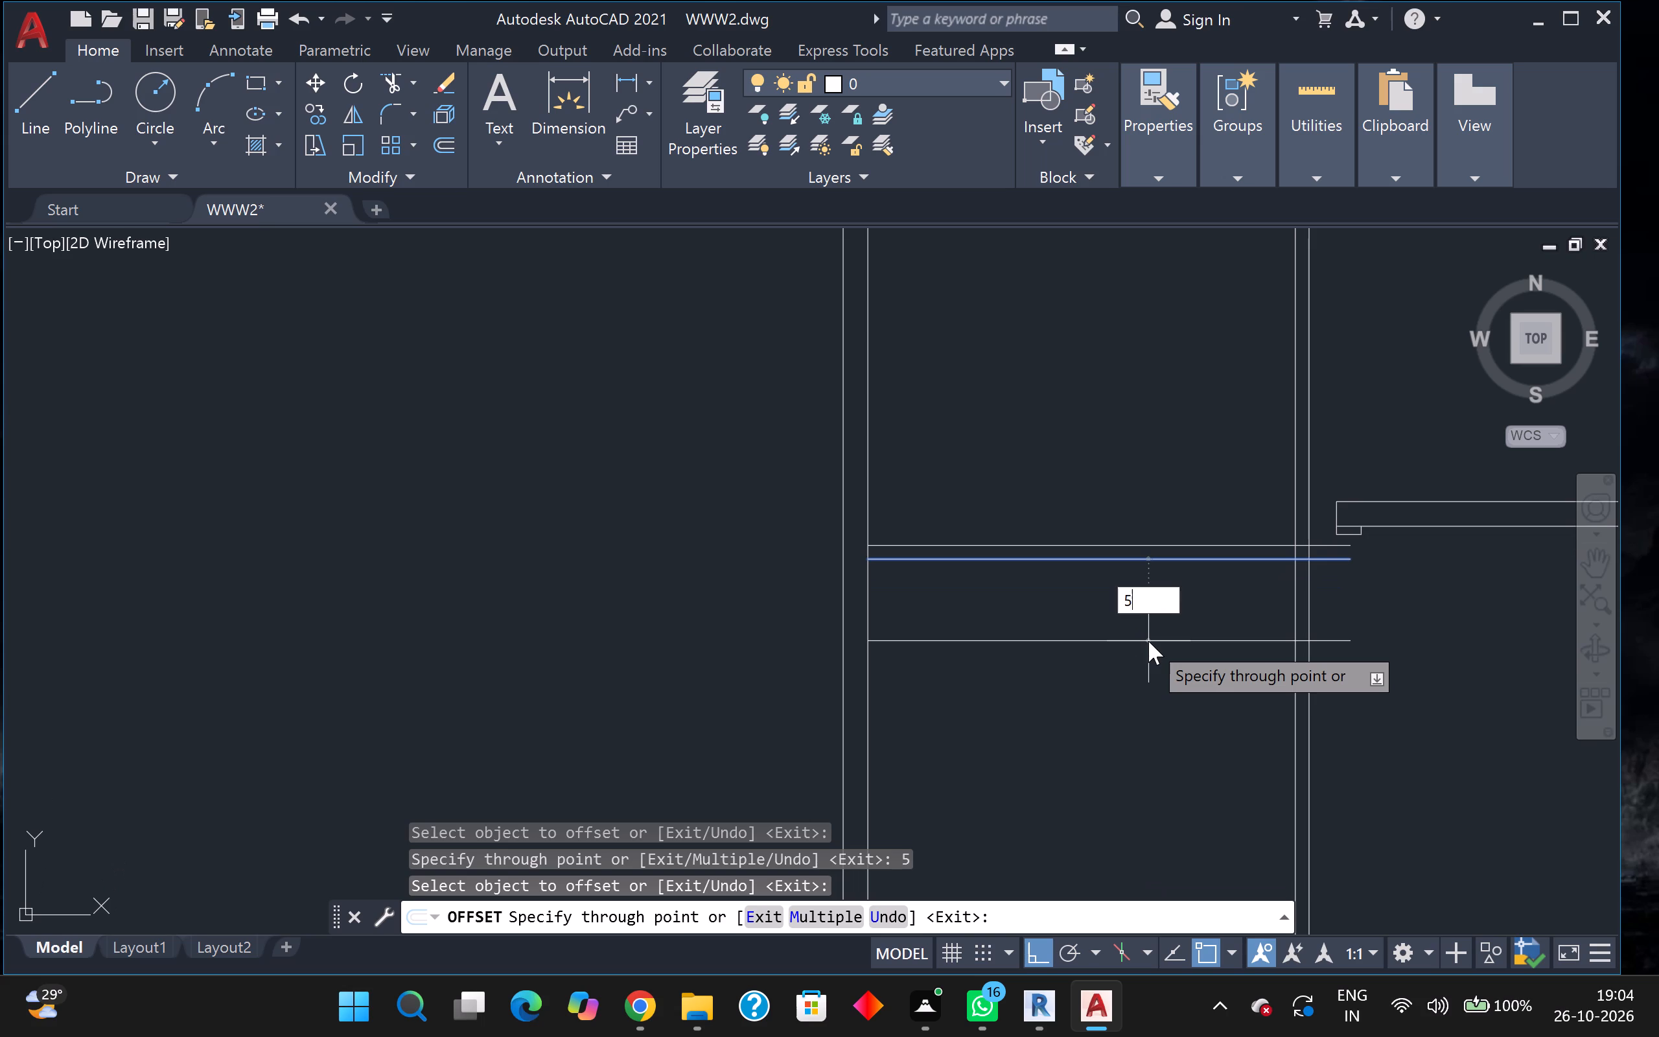
key("apostrophe")
key("Return")
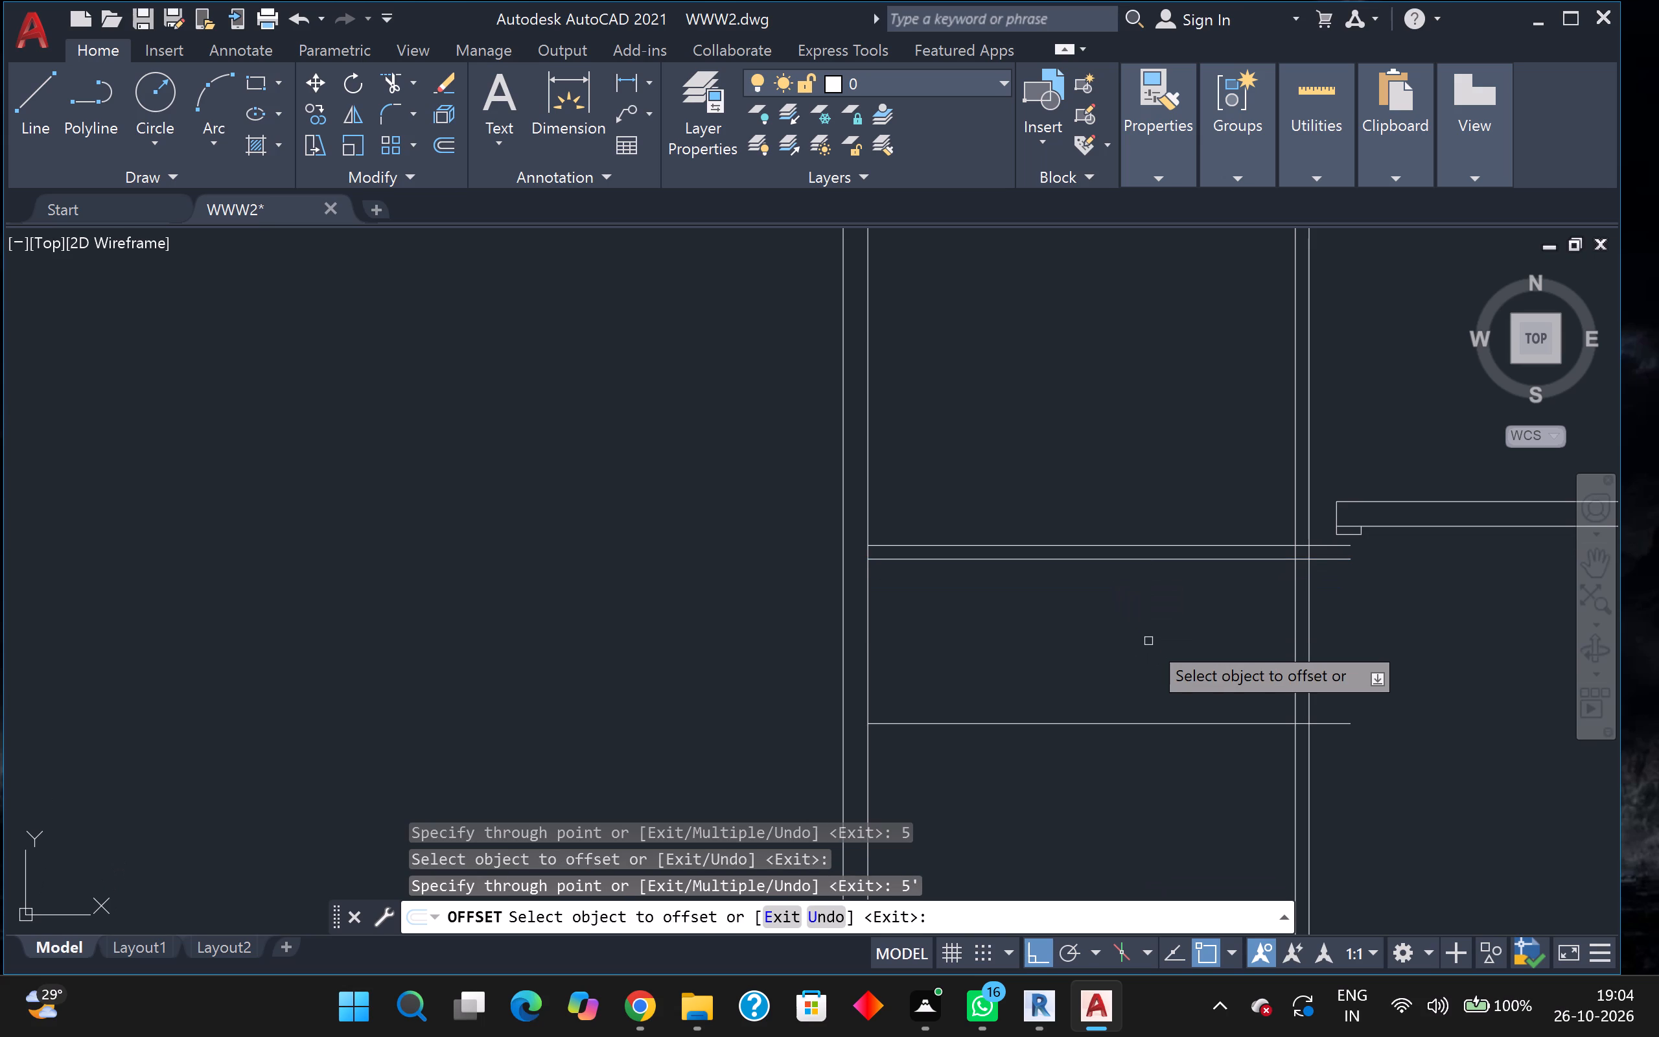
Offset that new horizontal line 5" to the south to form a second horizontal partition in the southwest area.
scroll(1518, 342, "down", 2)
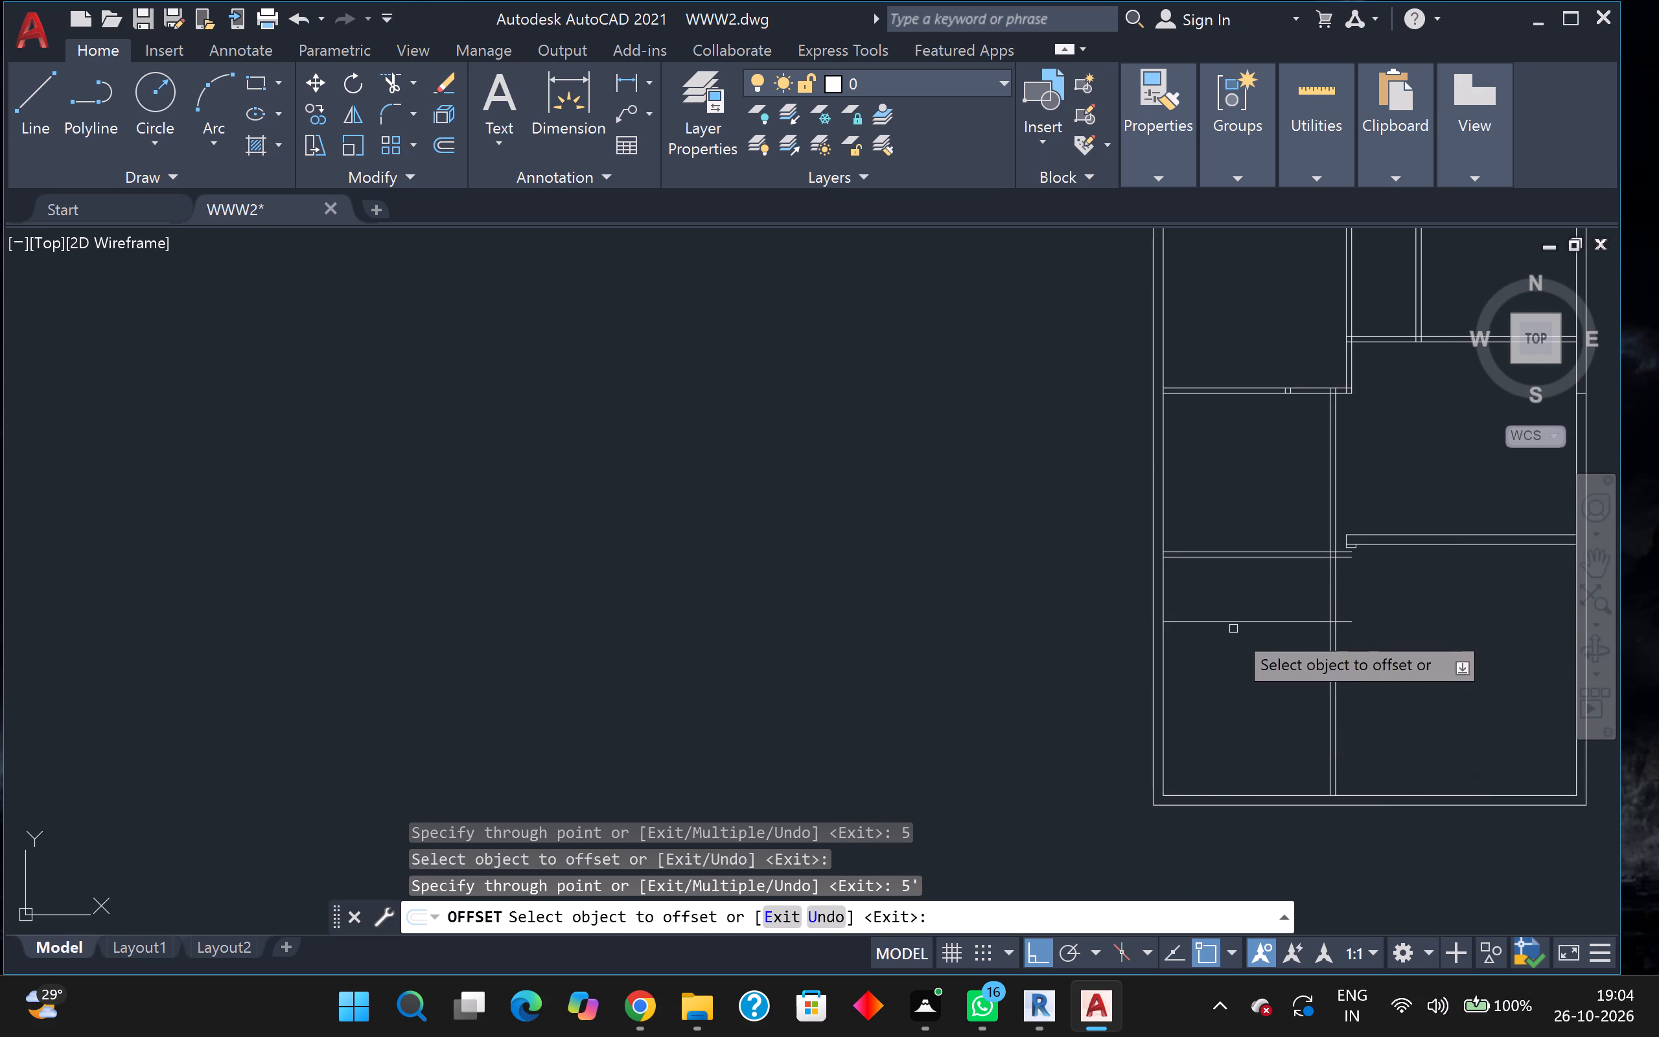
left_click(1242, 625)
key("5")
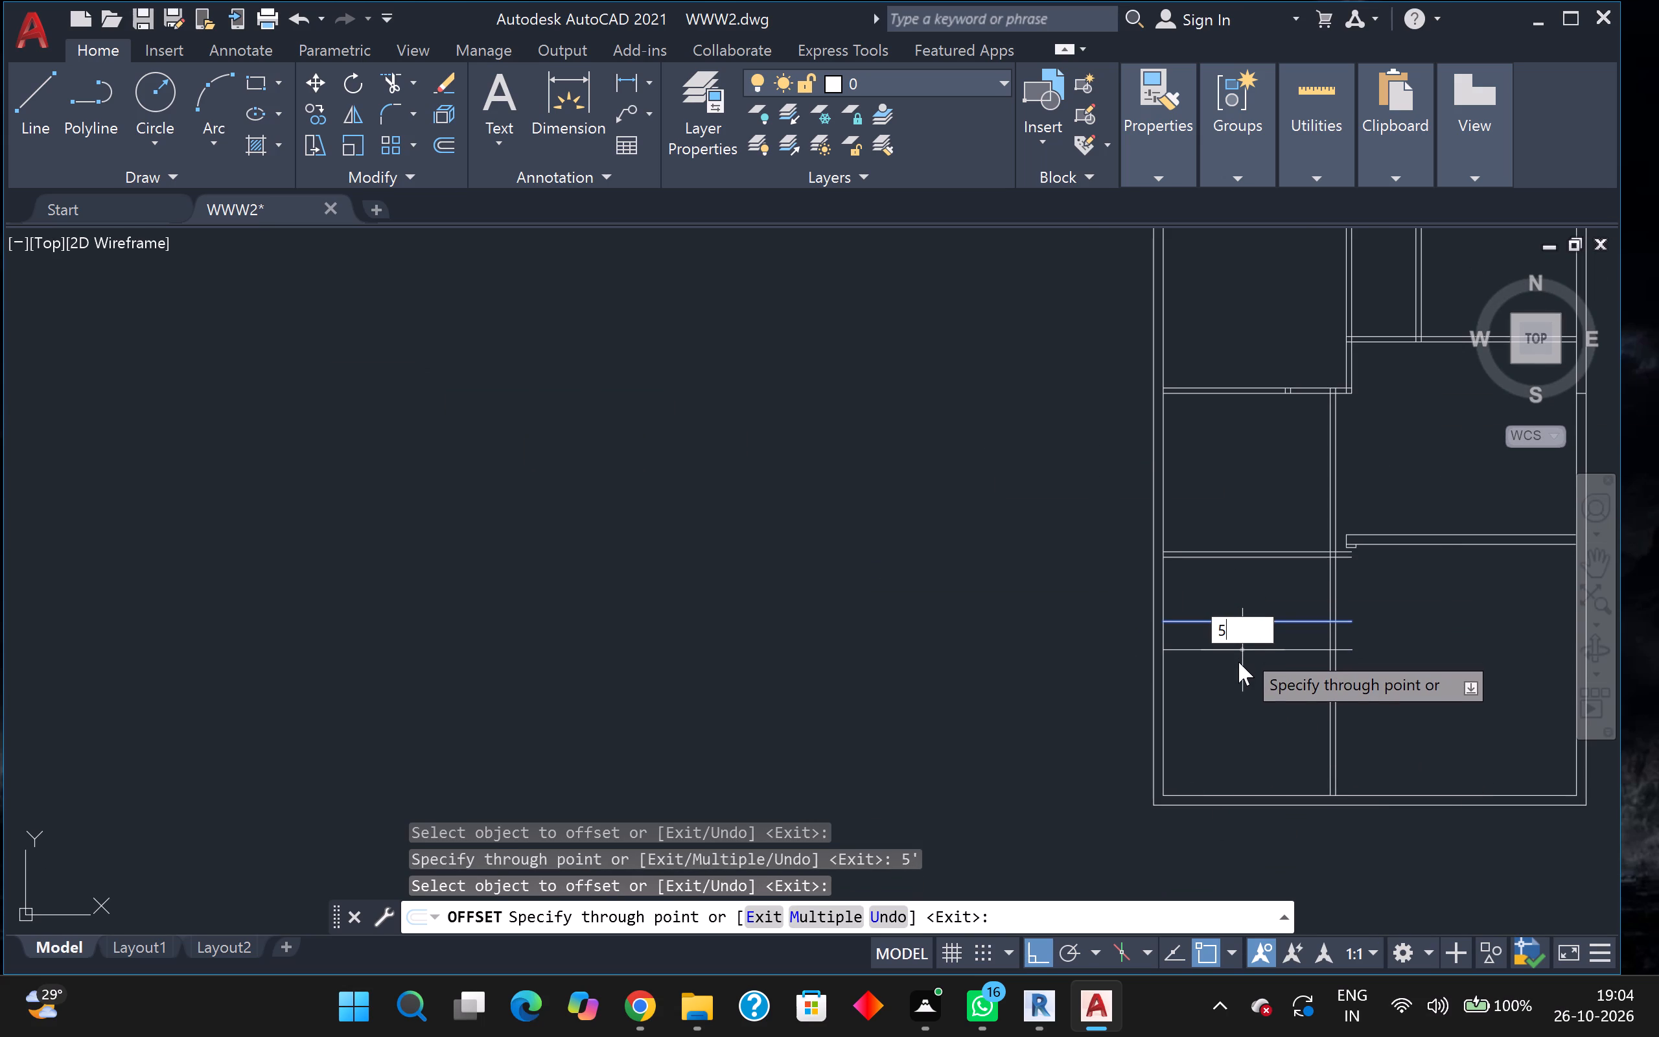
key("Return")
Offset the inner line of the west exterior wall 7' to the east.
scroll(1253, 631, "up", 1)
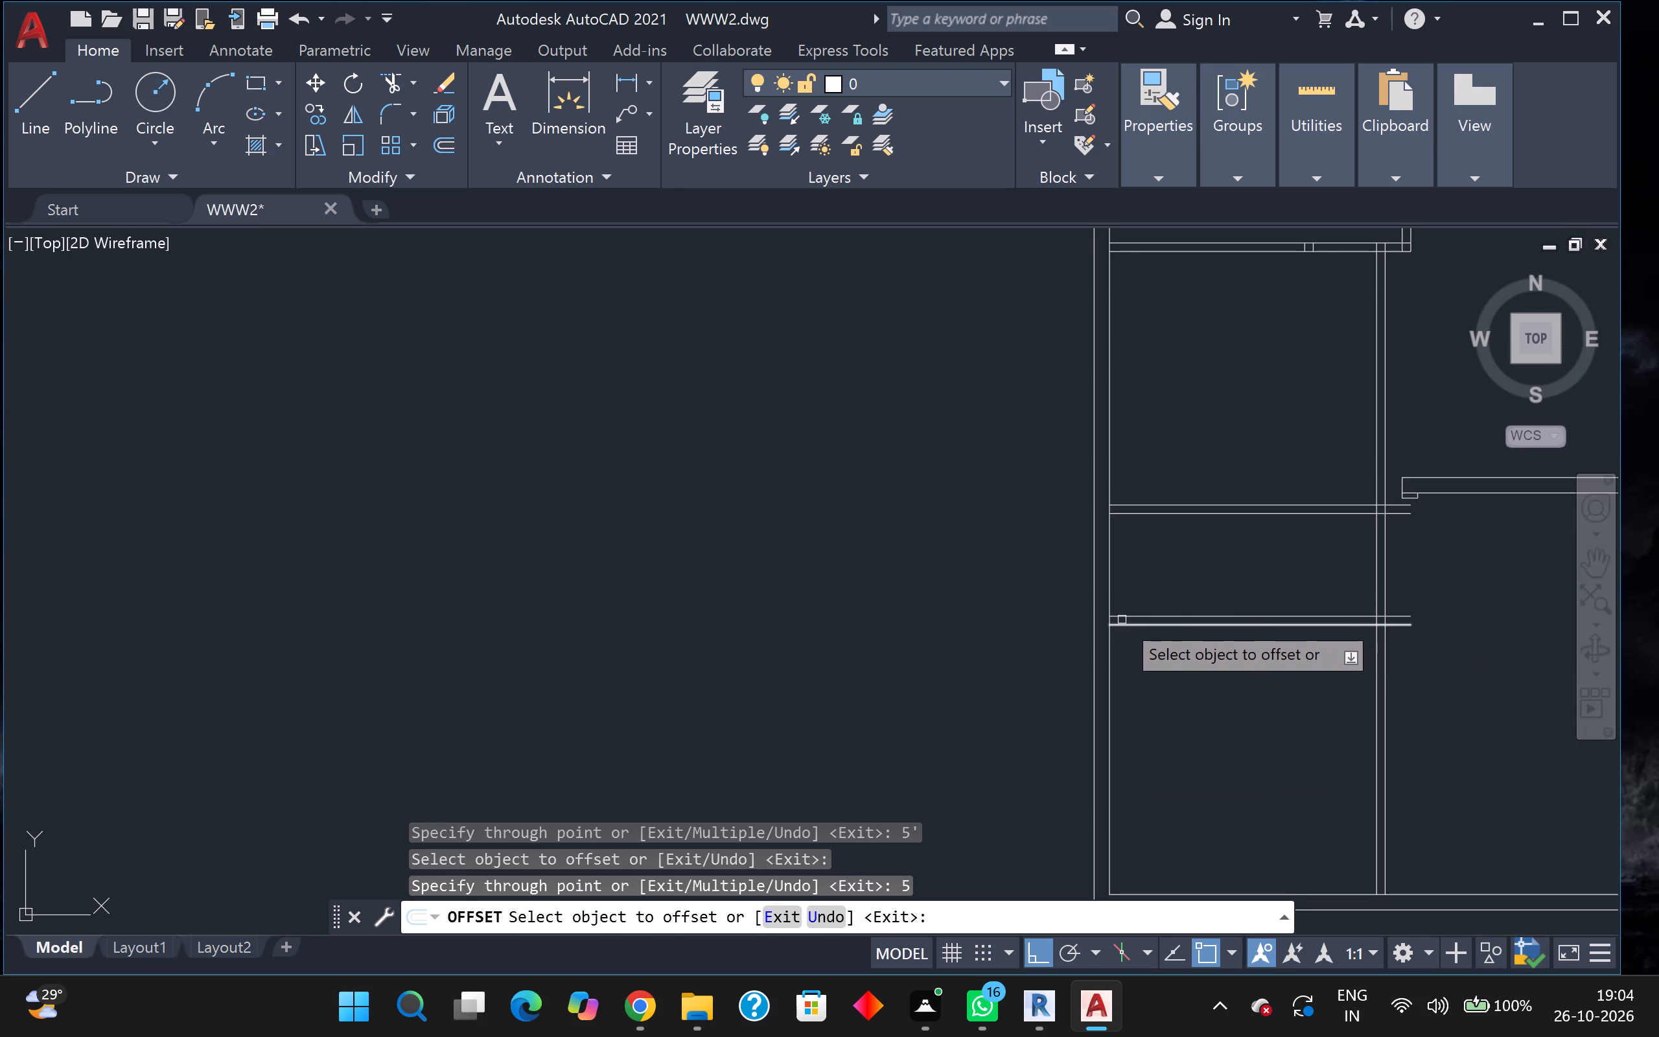
left_click(1108, 594)
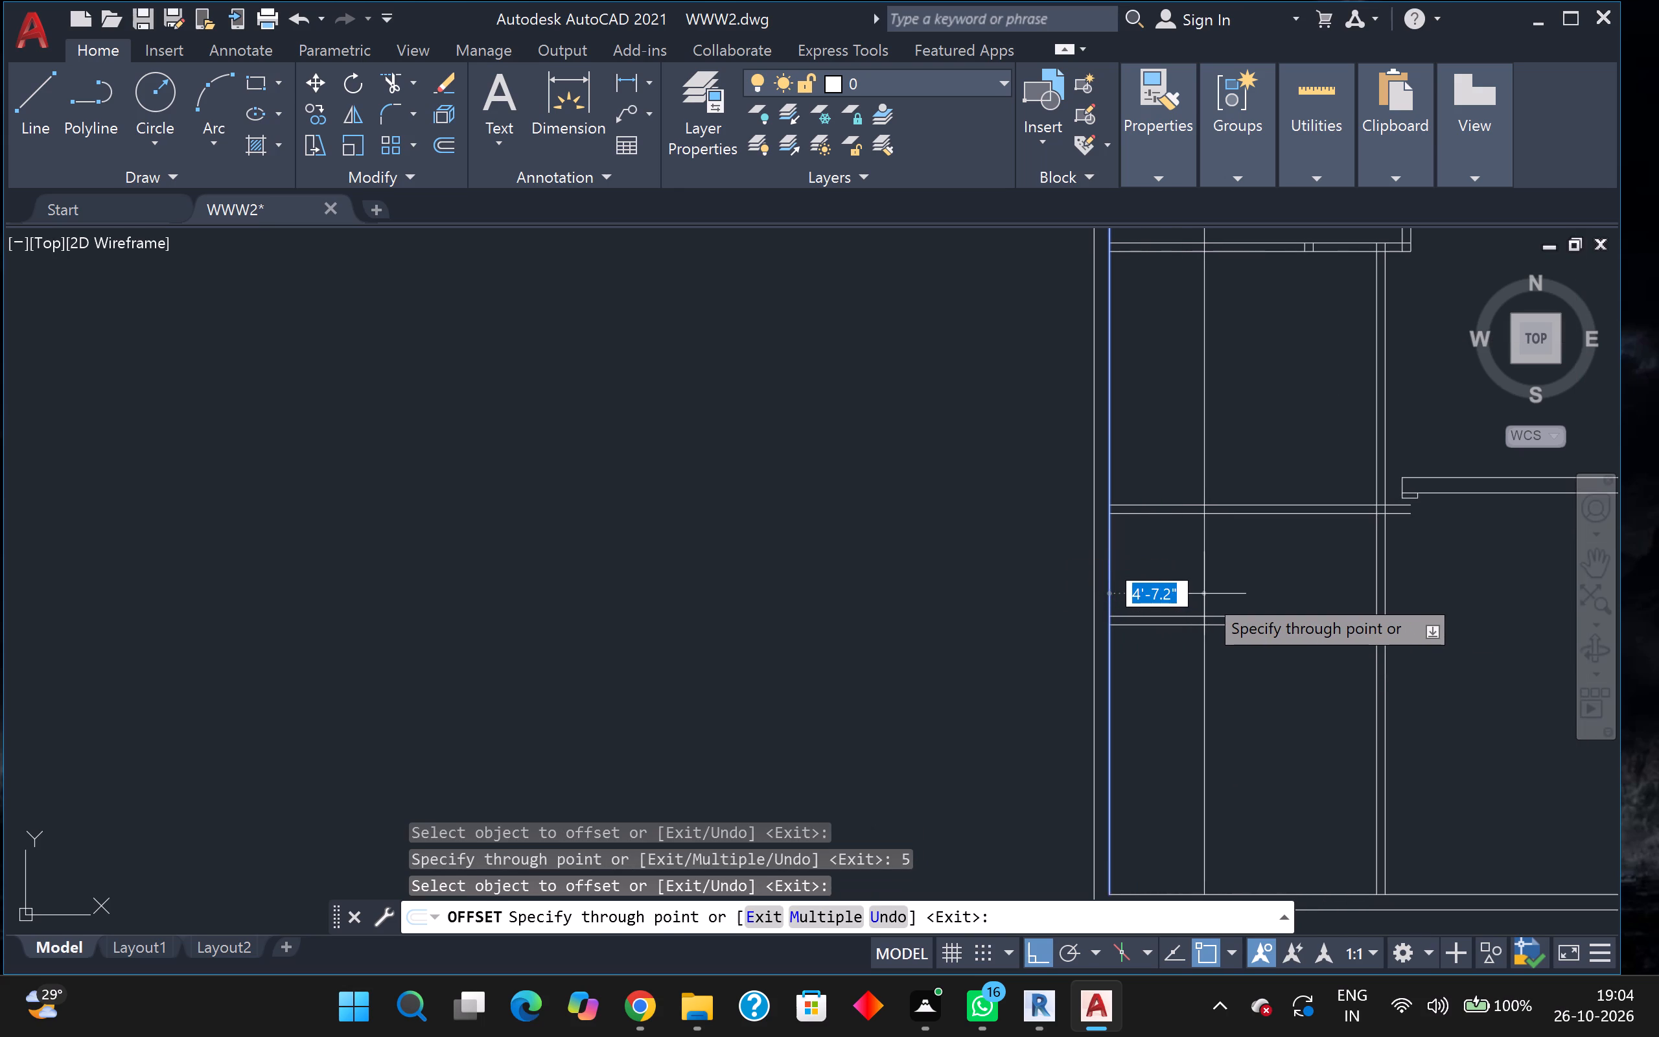
key("7")
key("apostrophe")
key("Return")
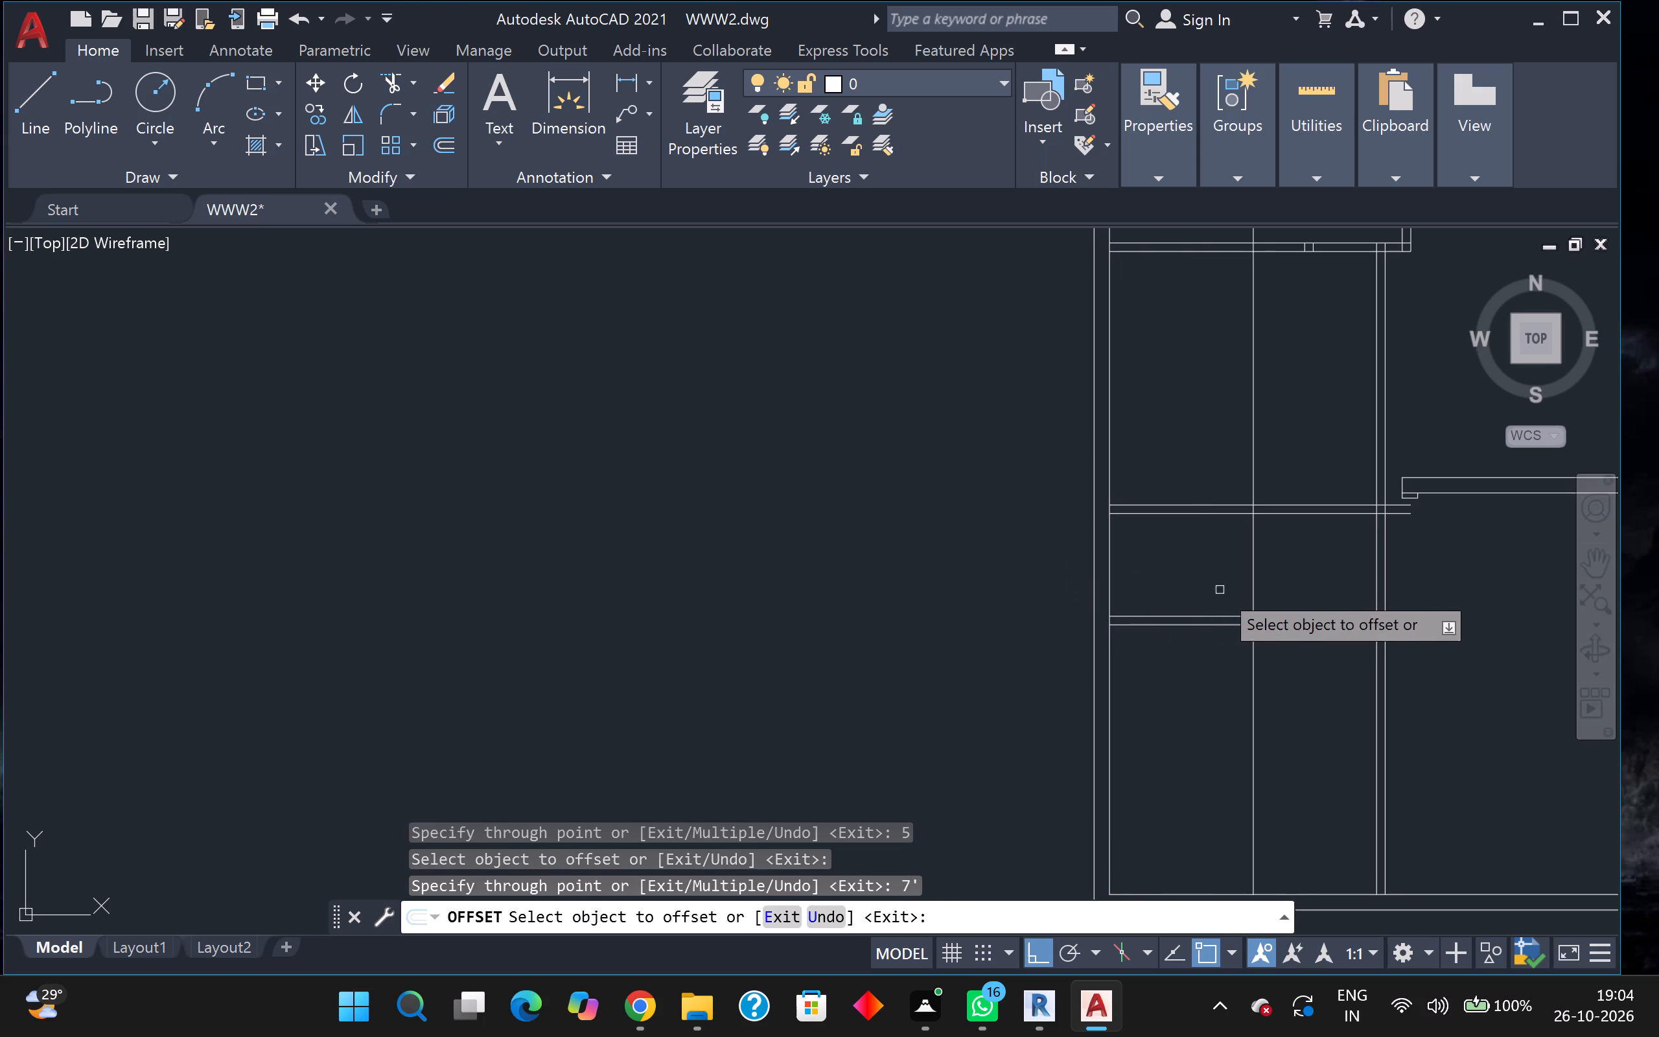
Offset the new vertical line 5" to the east to form a vertical partition.
left_click(1253, 576)
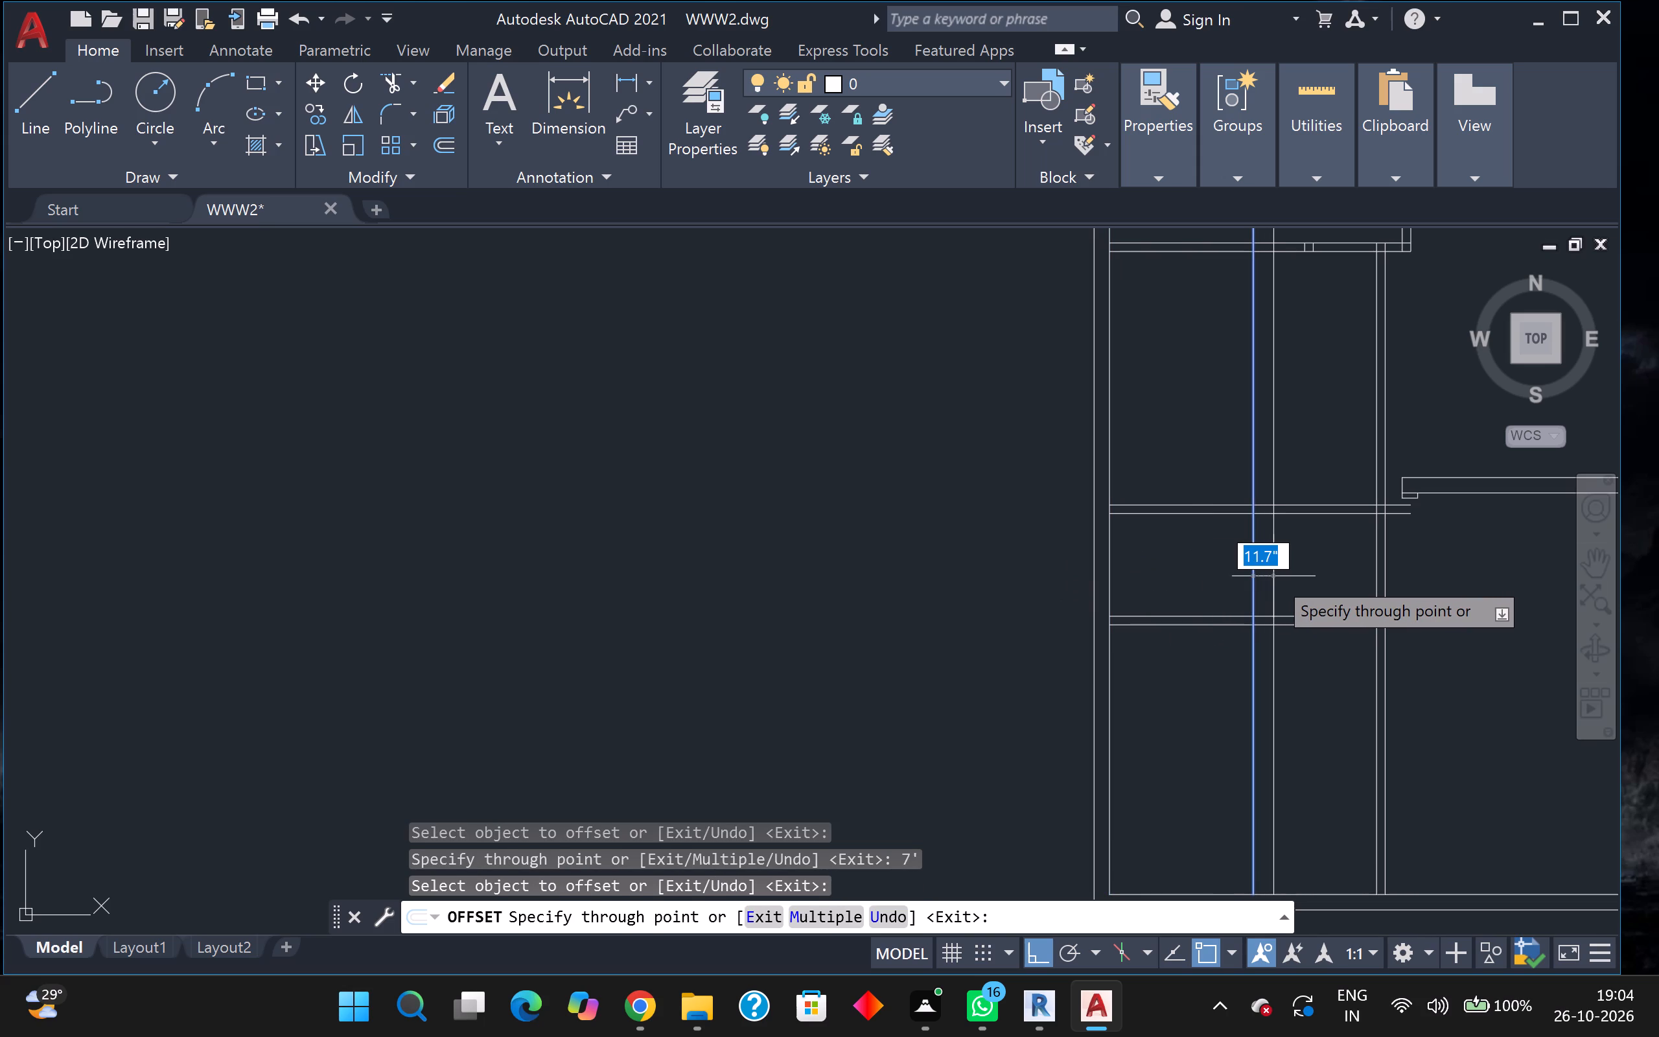
key("5")
key("Return")
Trim the new vertical partition's two lines below the lower of the two southwest horizontal partitions.
scroll(1273, 576, "down", 1)
middle_click_drag(1273, 576, 1298, 638)
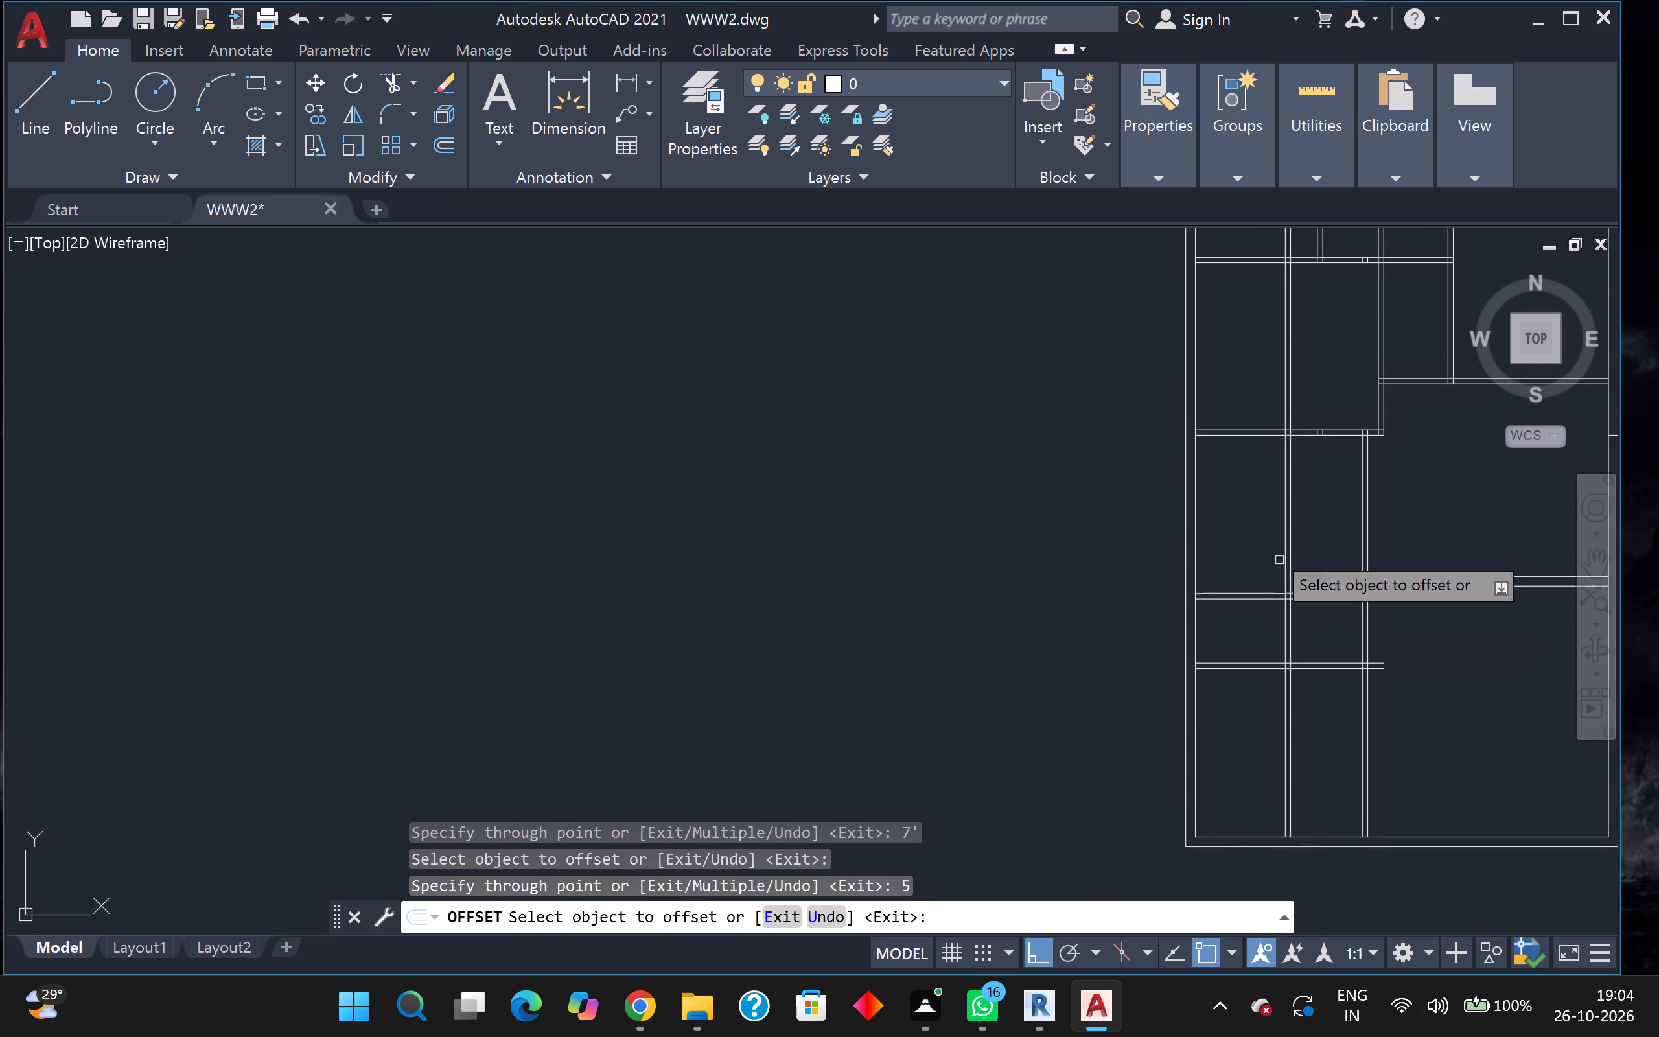
left_click(383, 86)
left_click(1251, 728)
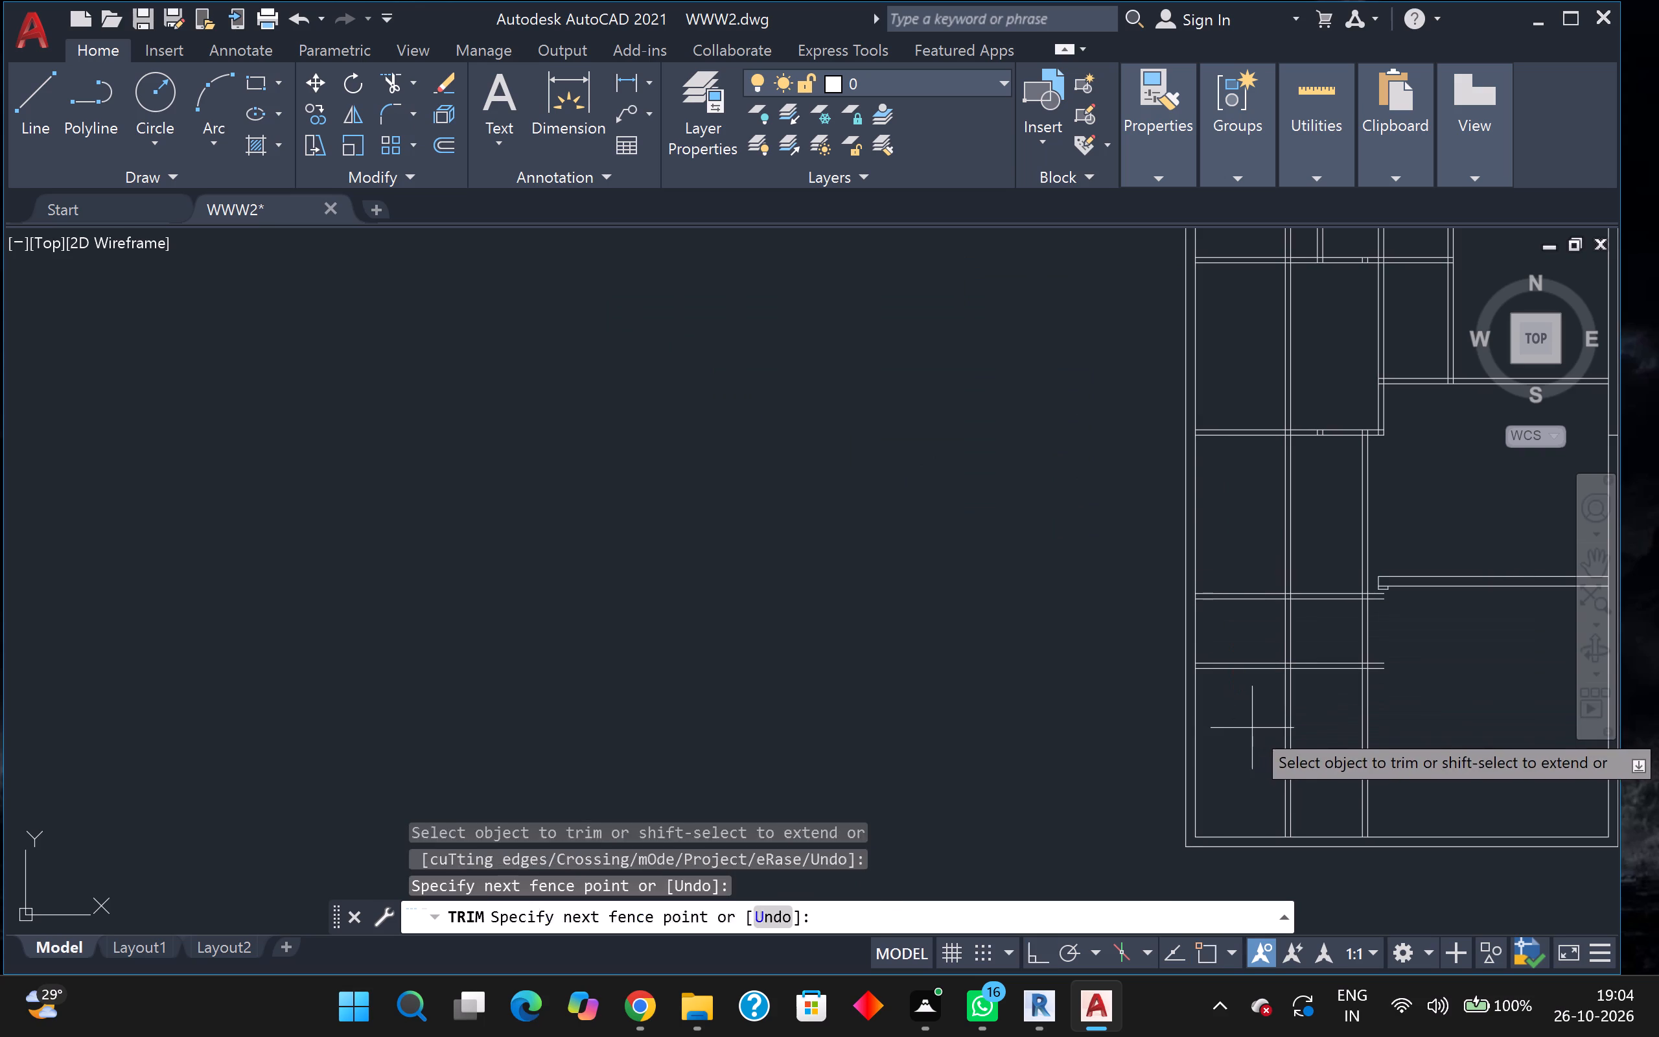
left_click(1303, 739)
Trim the new vertical partition's two lines in the room directly north of the upper southwest horizontal partition.
scroll(1325, 638, "up", 3)
middle_click_drag(1299, 602, 1308, 648)
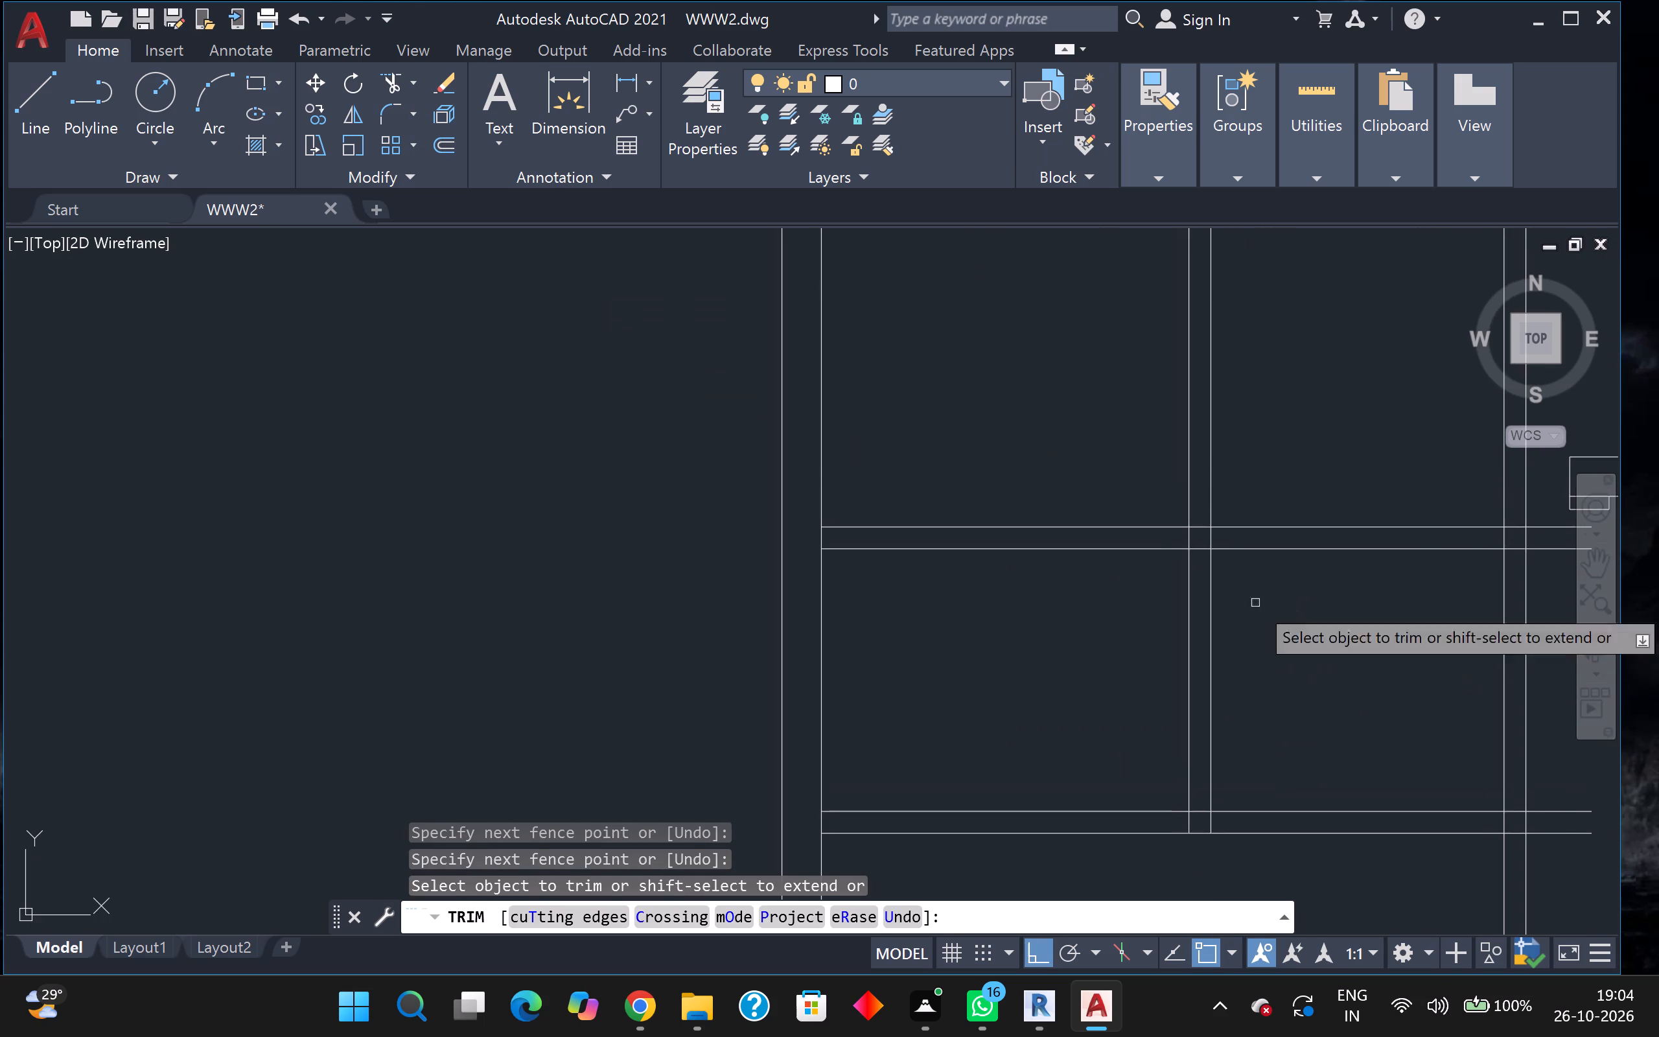
scroll(1211, 544, "up", 2)
scroll(1165, 513, "up", 2)
left_click(1121, 449)
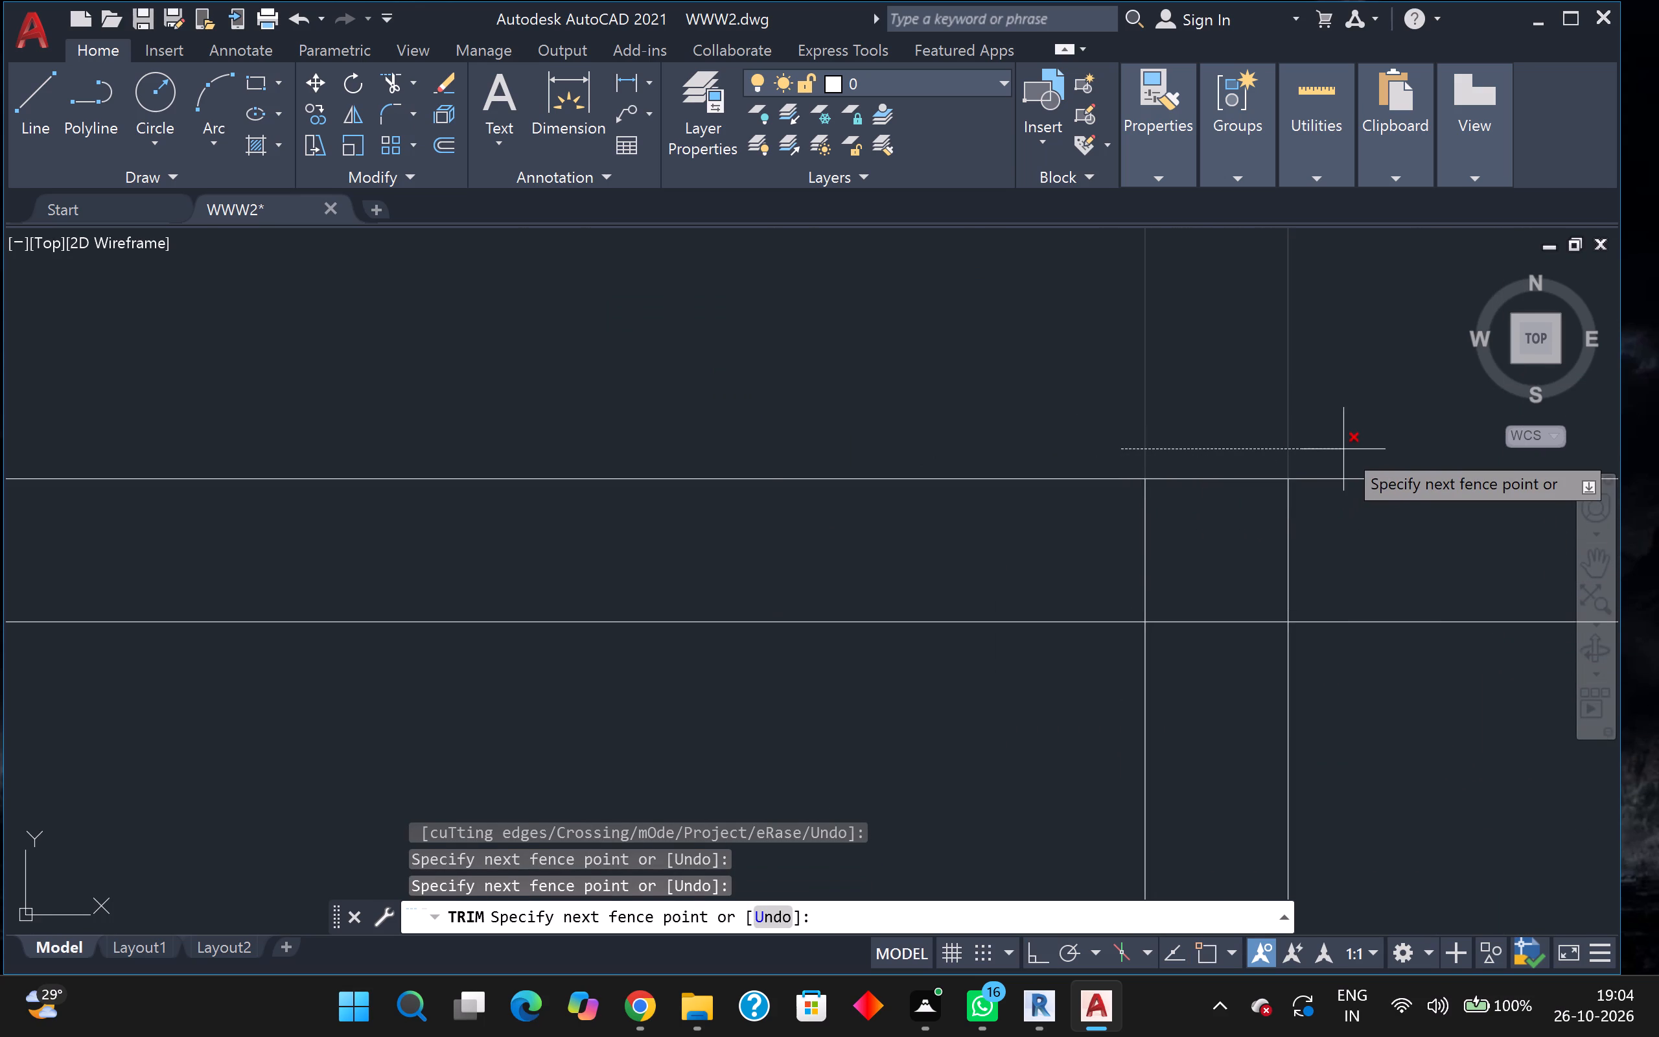
scroll(1340, 449, "down", 3)
middle_click(1340, 449)
middle_click_drag(1336, 430, 1130, 681)
scroll(1121, 656, "down", 2)
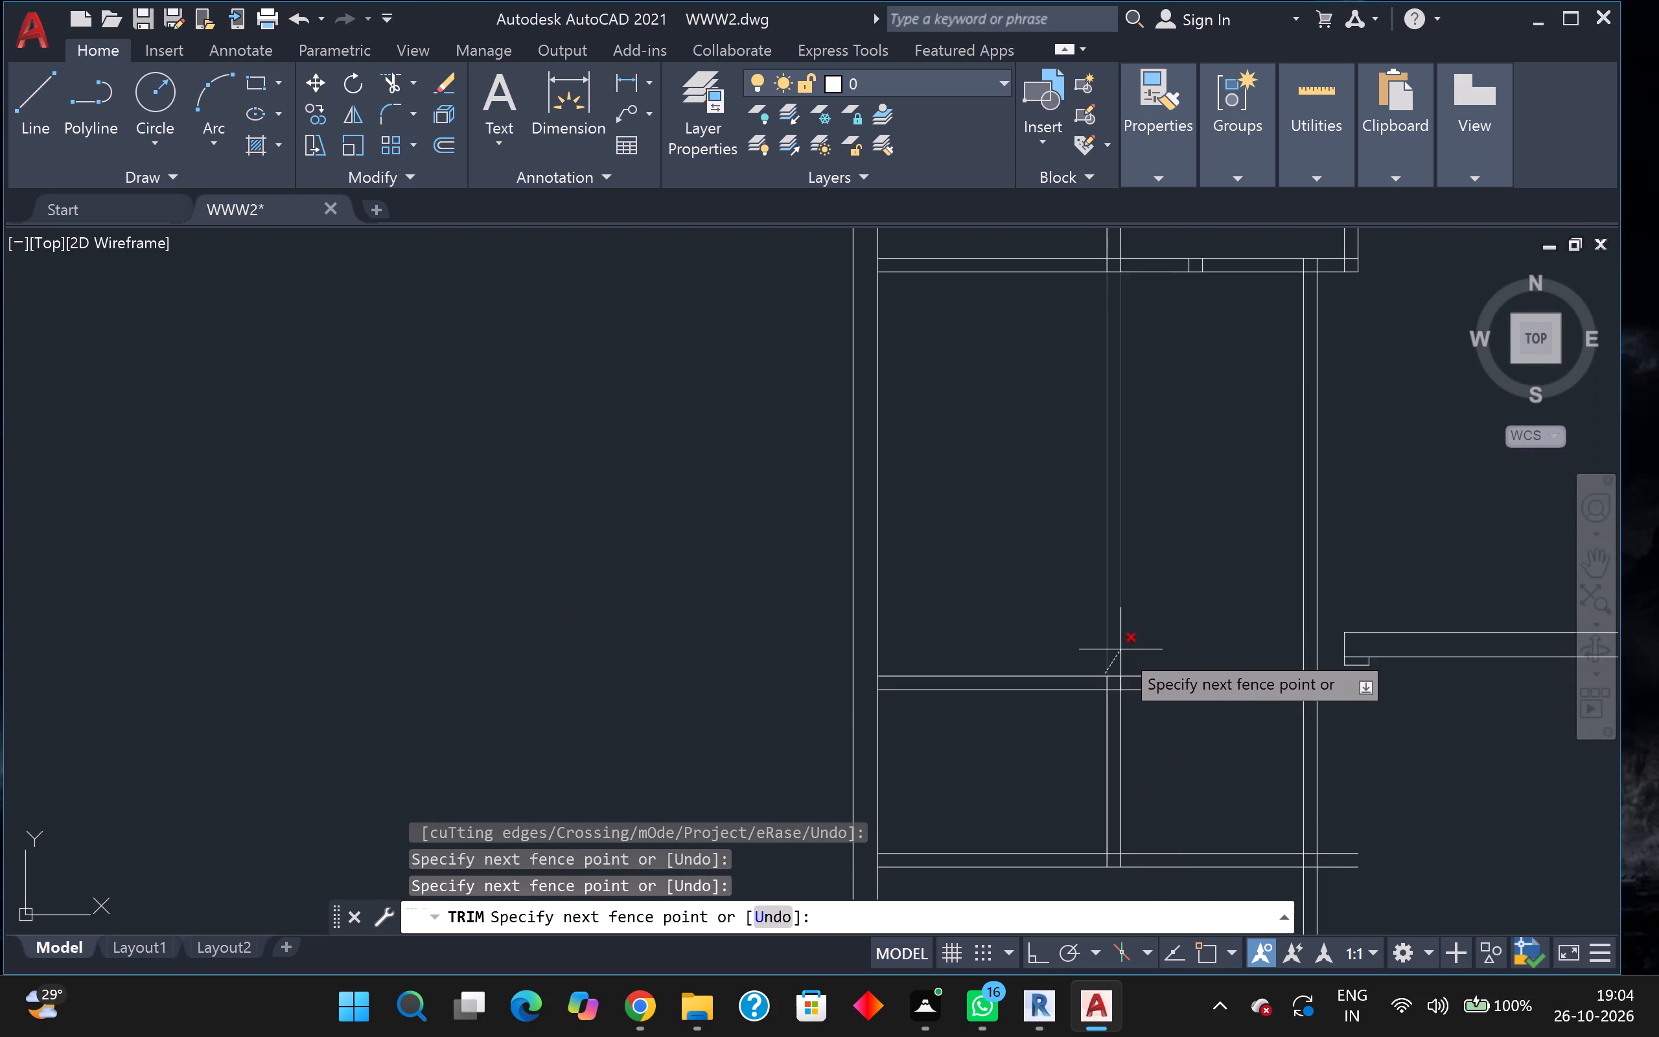
left_click(1135, 636)
scroll(1139, 637, "down", 2)
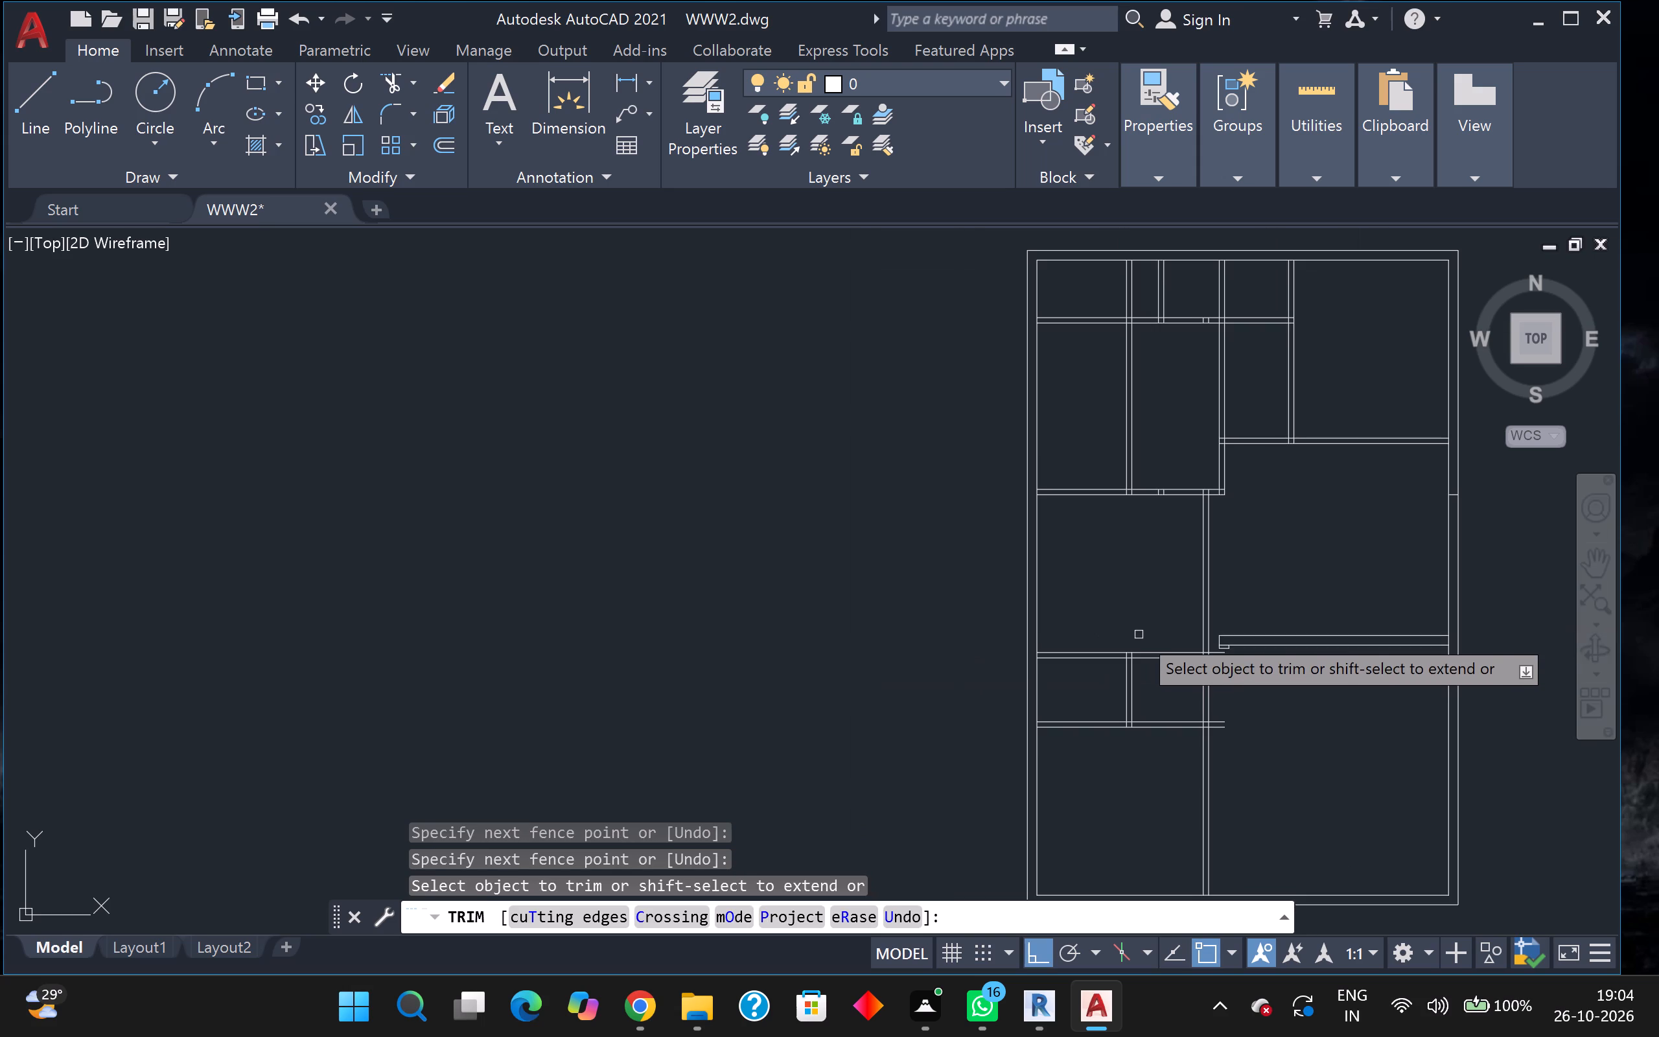
key("Escape")
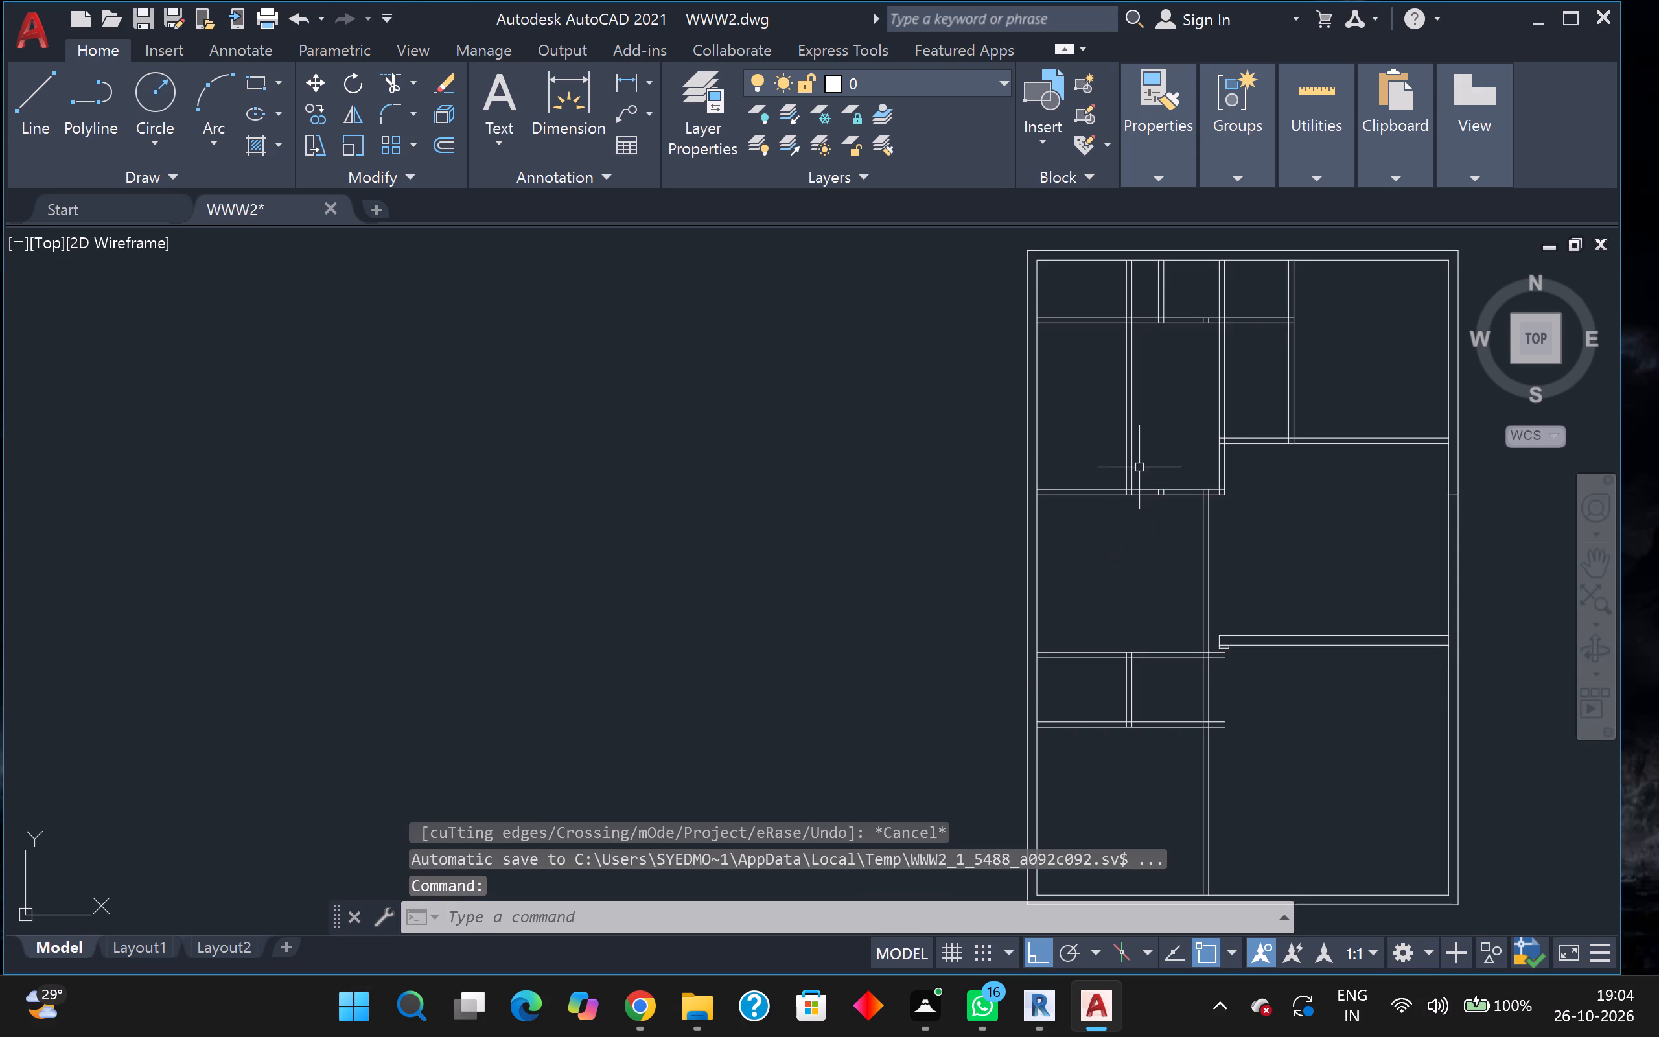
Erase the two leftover vertical lines running through the northwest rooms up to the north wall.
left_click(1132, 456)
left_click(1125, 454)
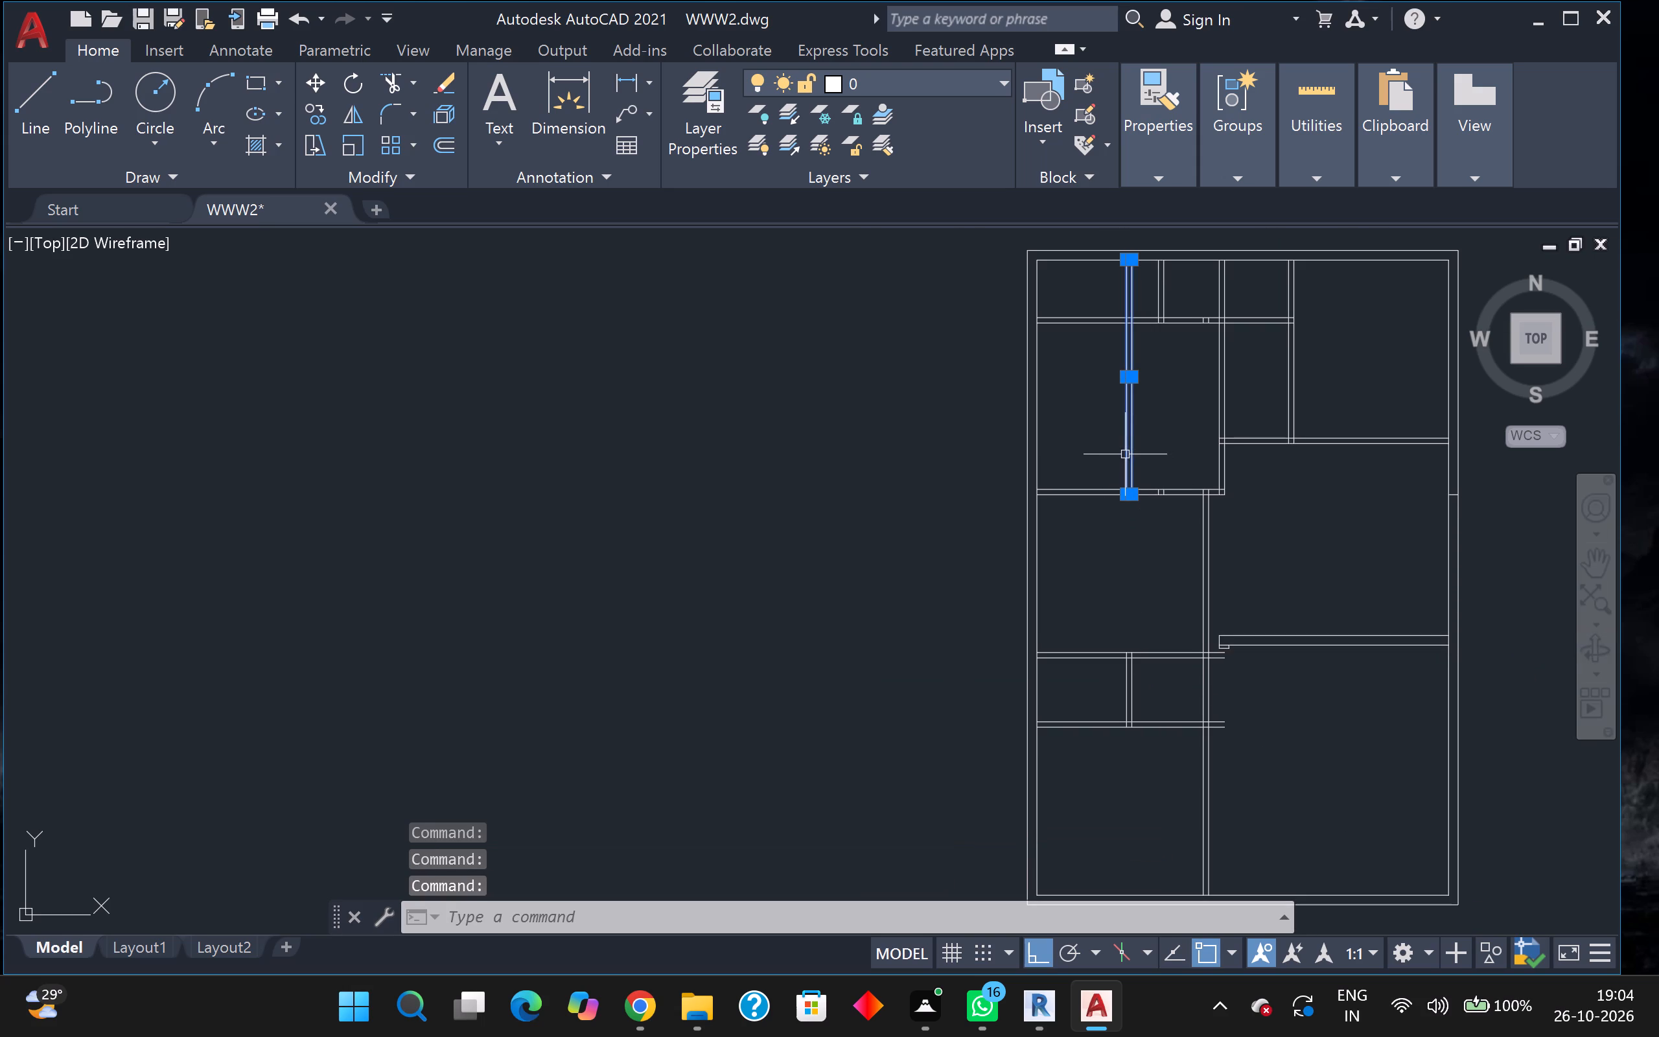
key("Delete")
Trim the central vertical partition's two lines between the two southwest horizontal partitions to open the small room's east side.
scroll(1113, 459, "down", 2)
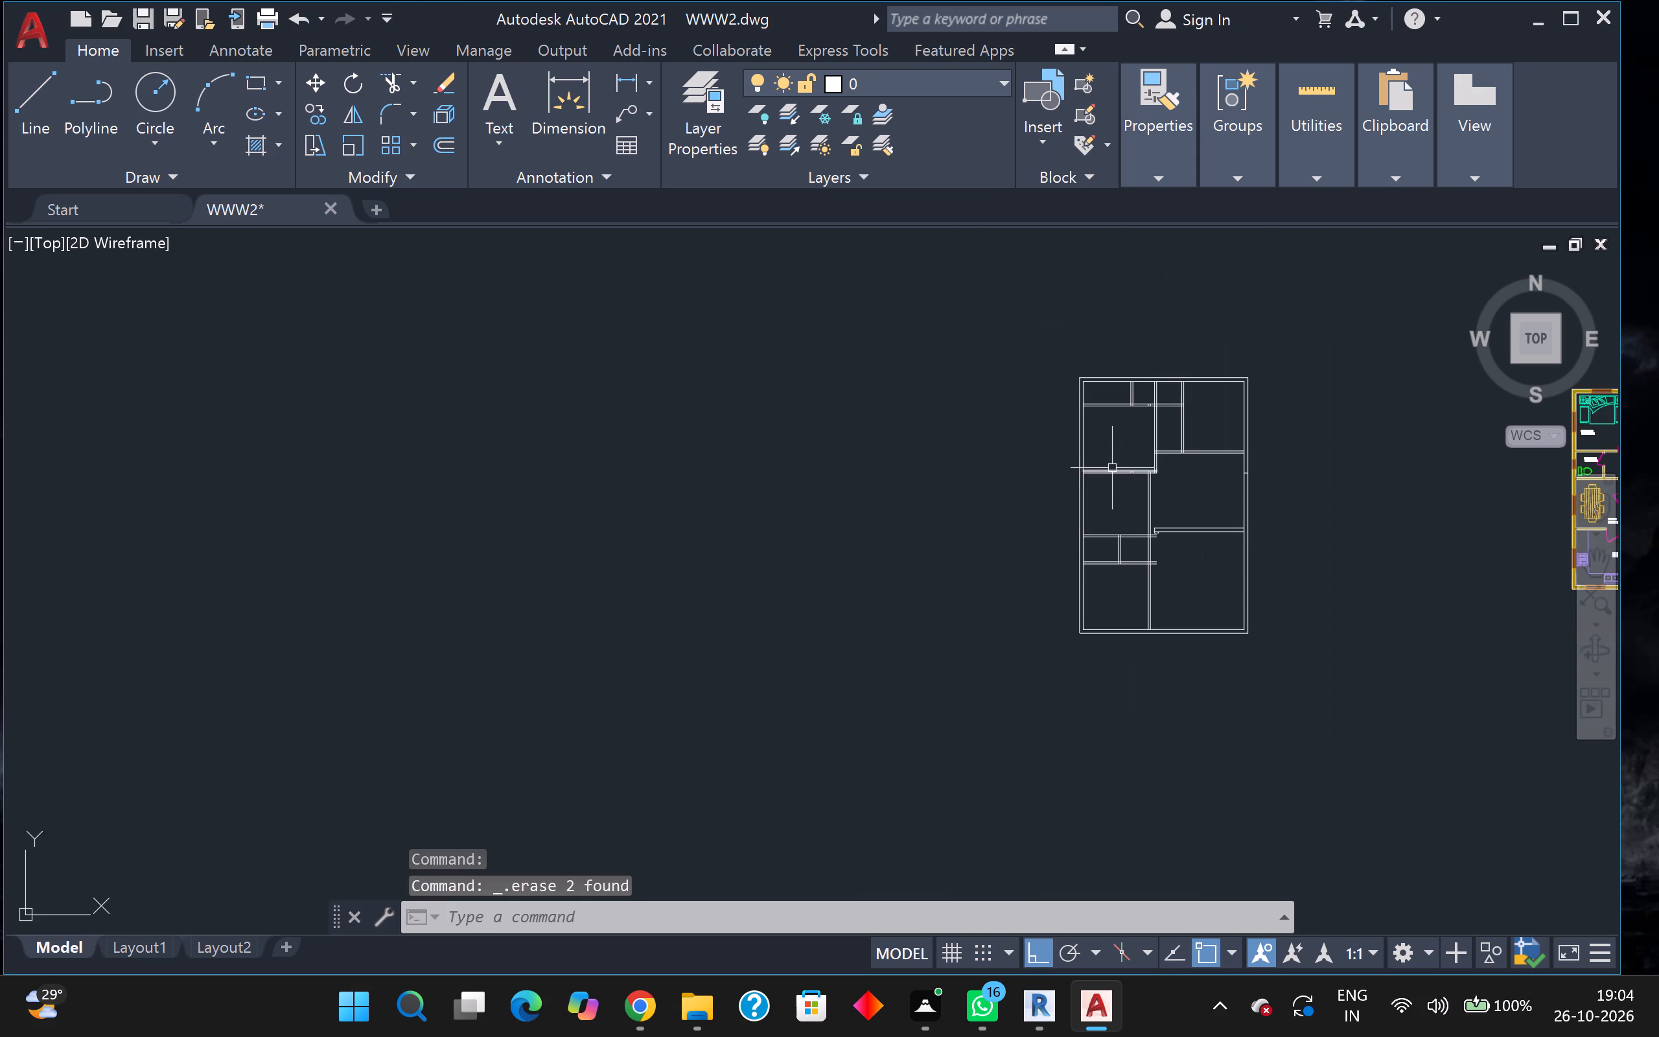
scroll(1111, 471, "up", 2)
middle_click_drag(1175, 579, 1170, 579)
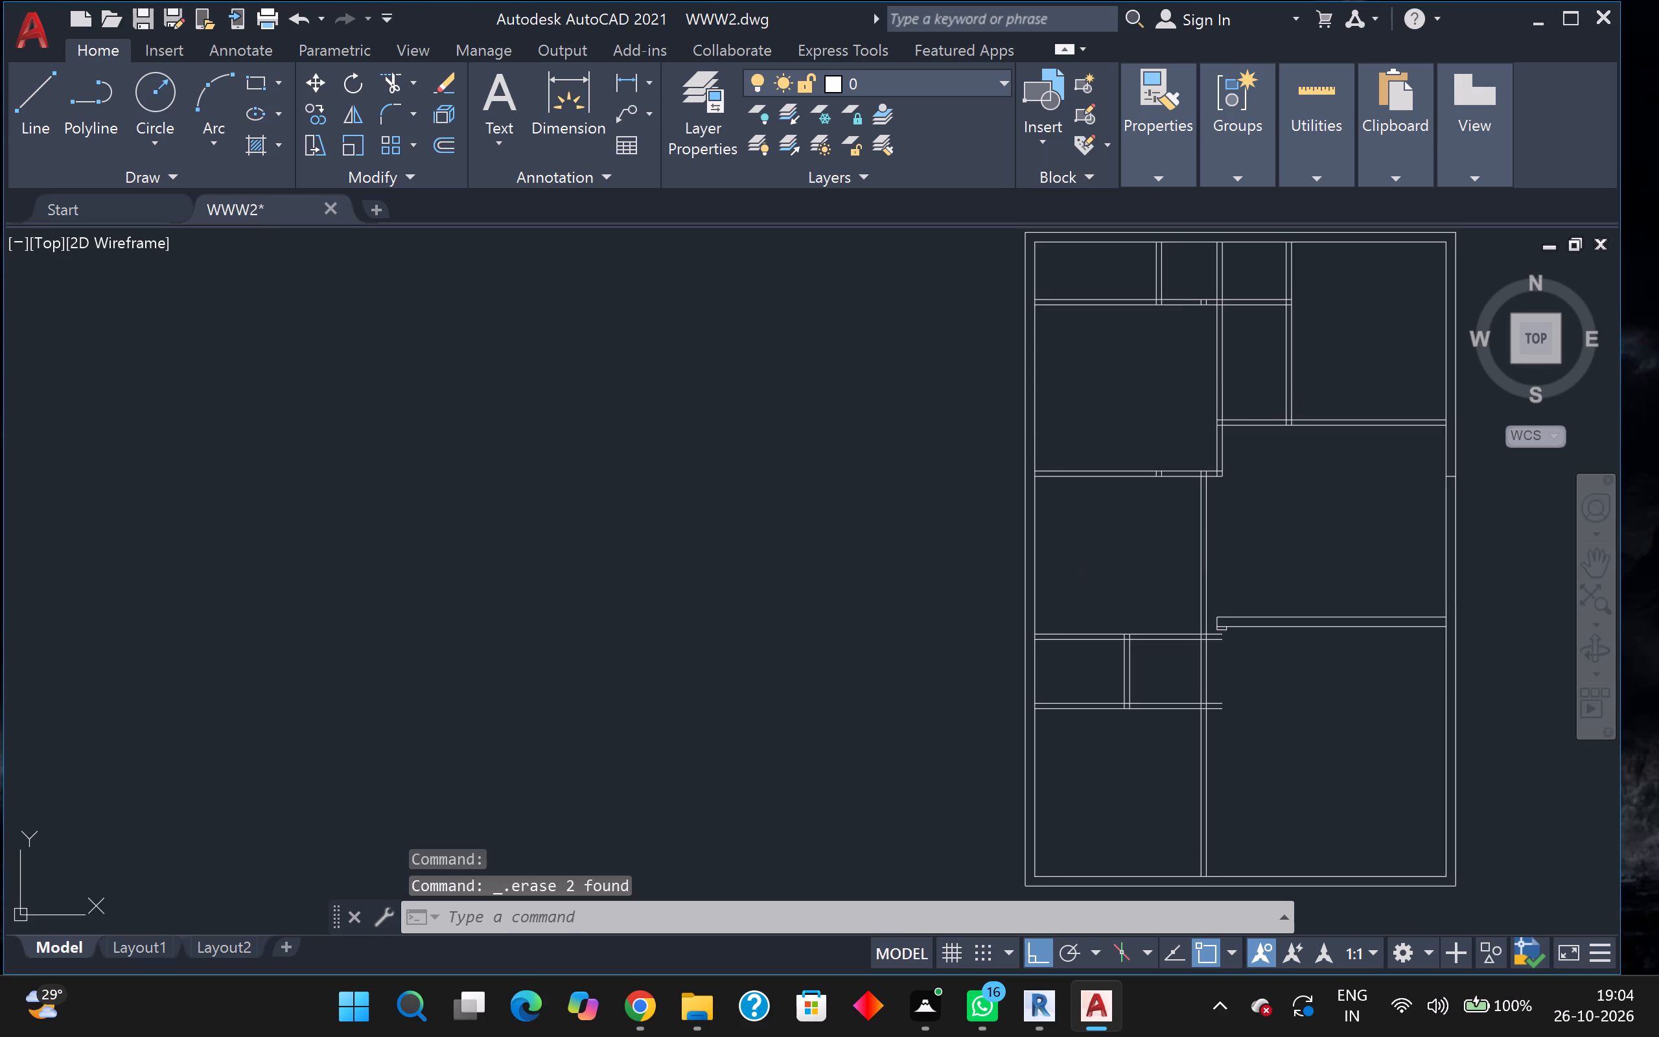
middle_click_drag(1170, 579, 979, 680)
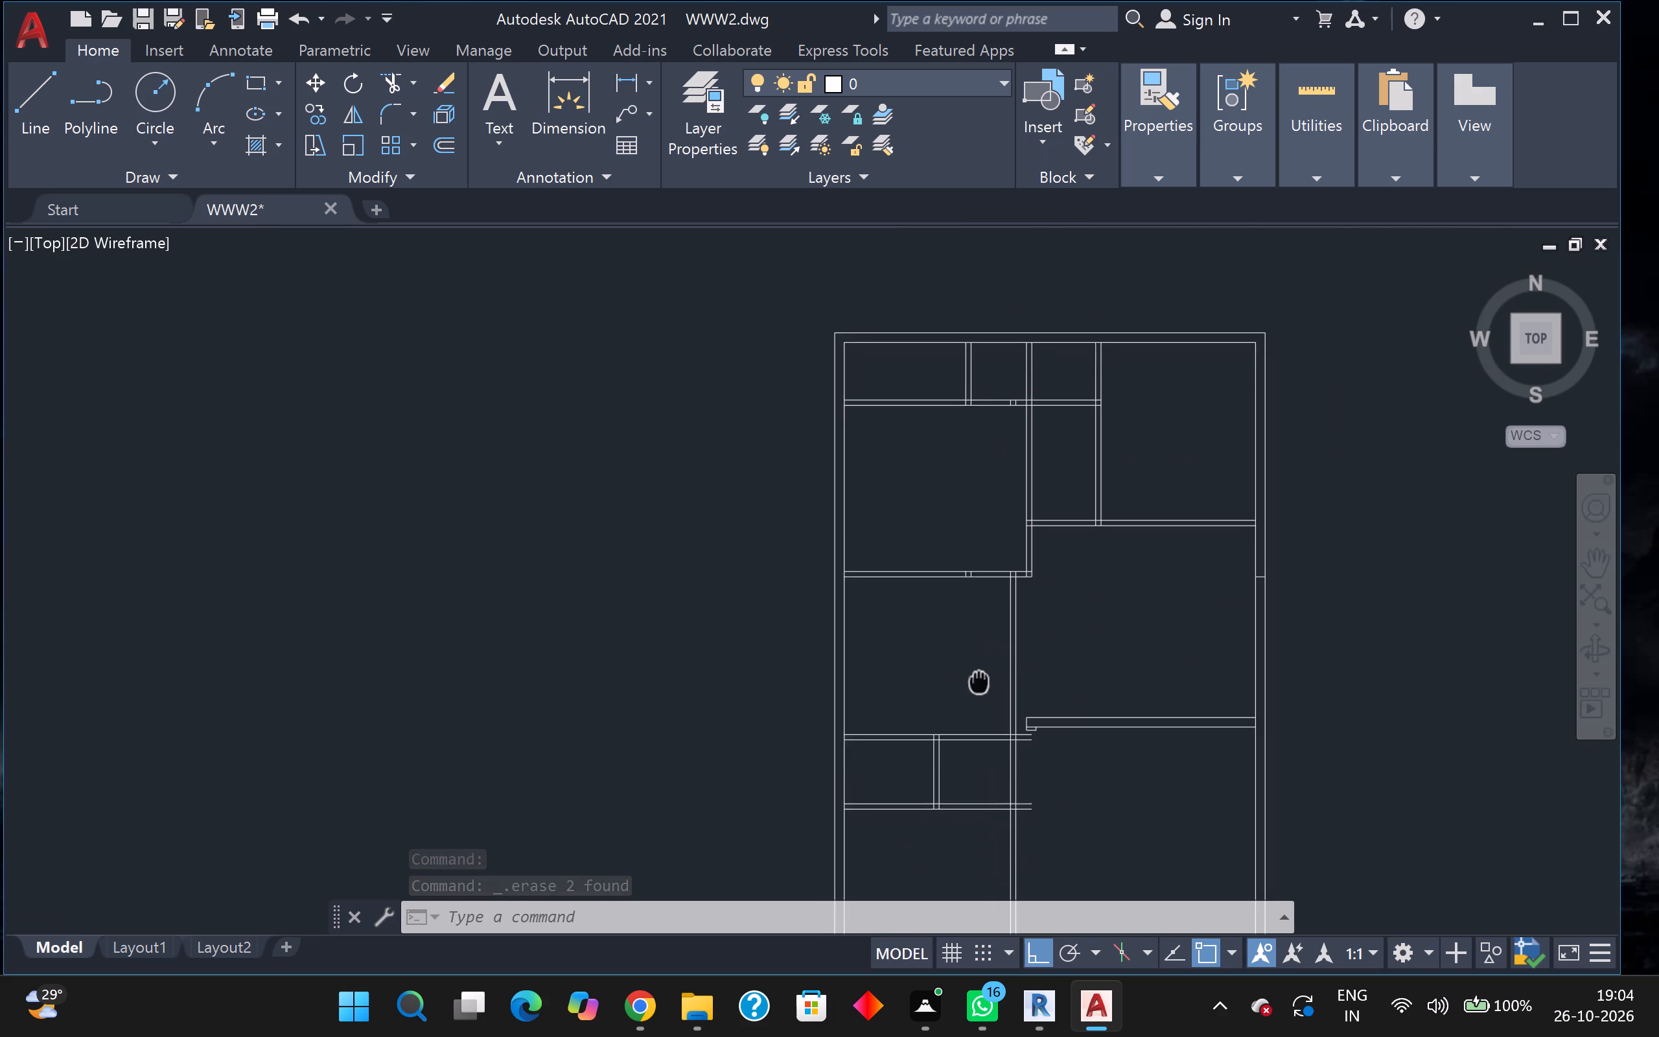
middle_click_drag(979, 680, 929, 439)
scroll(985, 191, "up", 1)
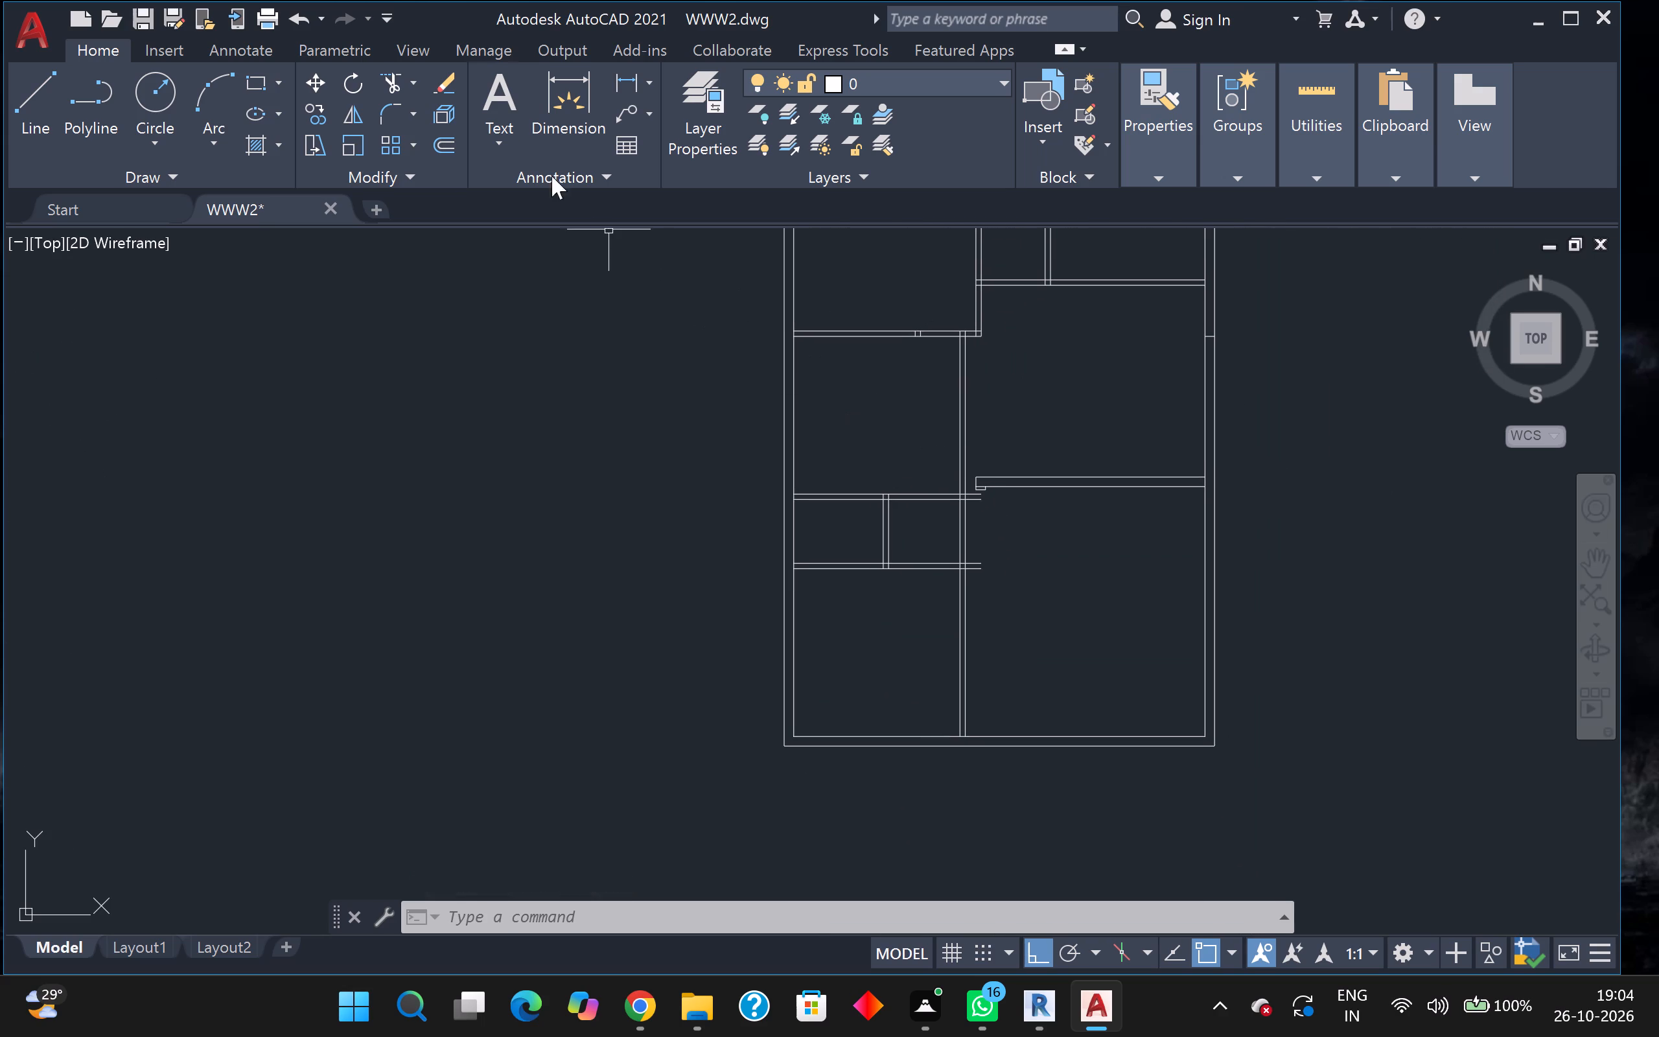
left_click(405, 85)
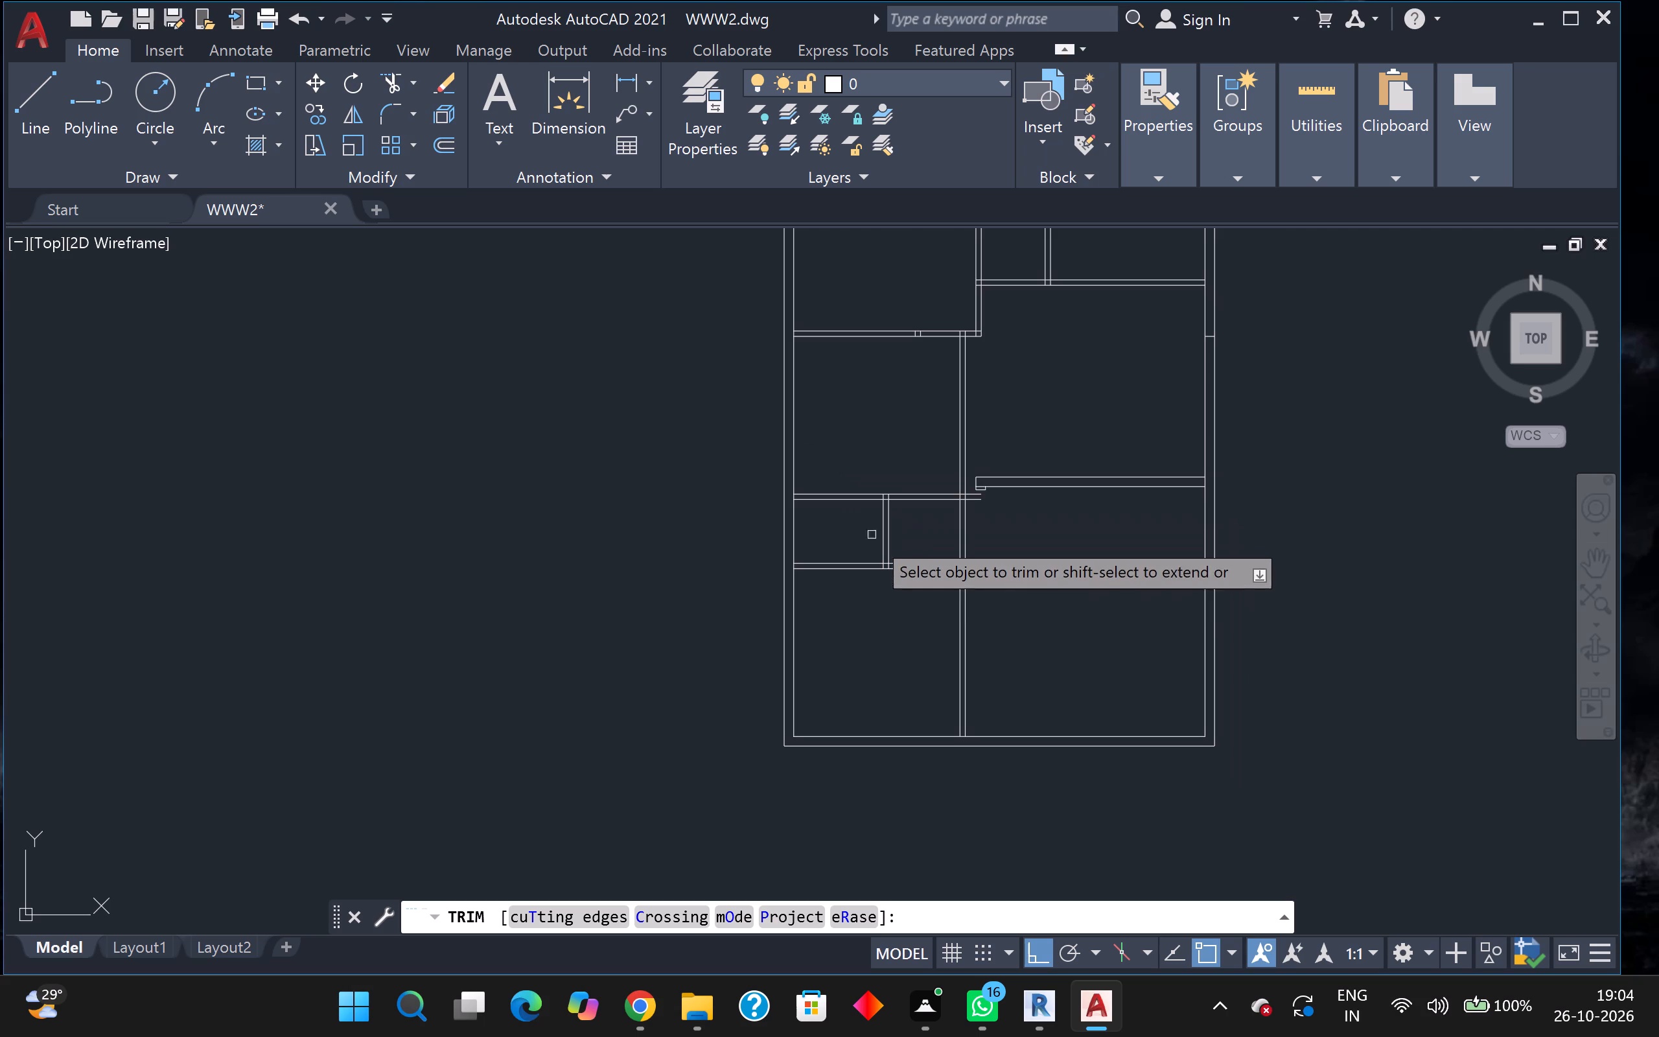
scroll(905, 595, "up", 1)
scroll(905, 603, "down", 1)
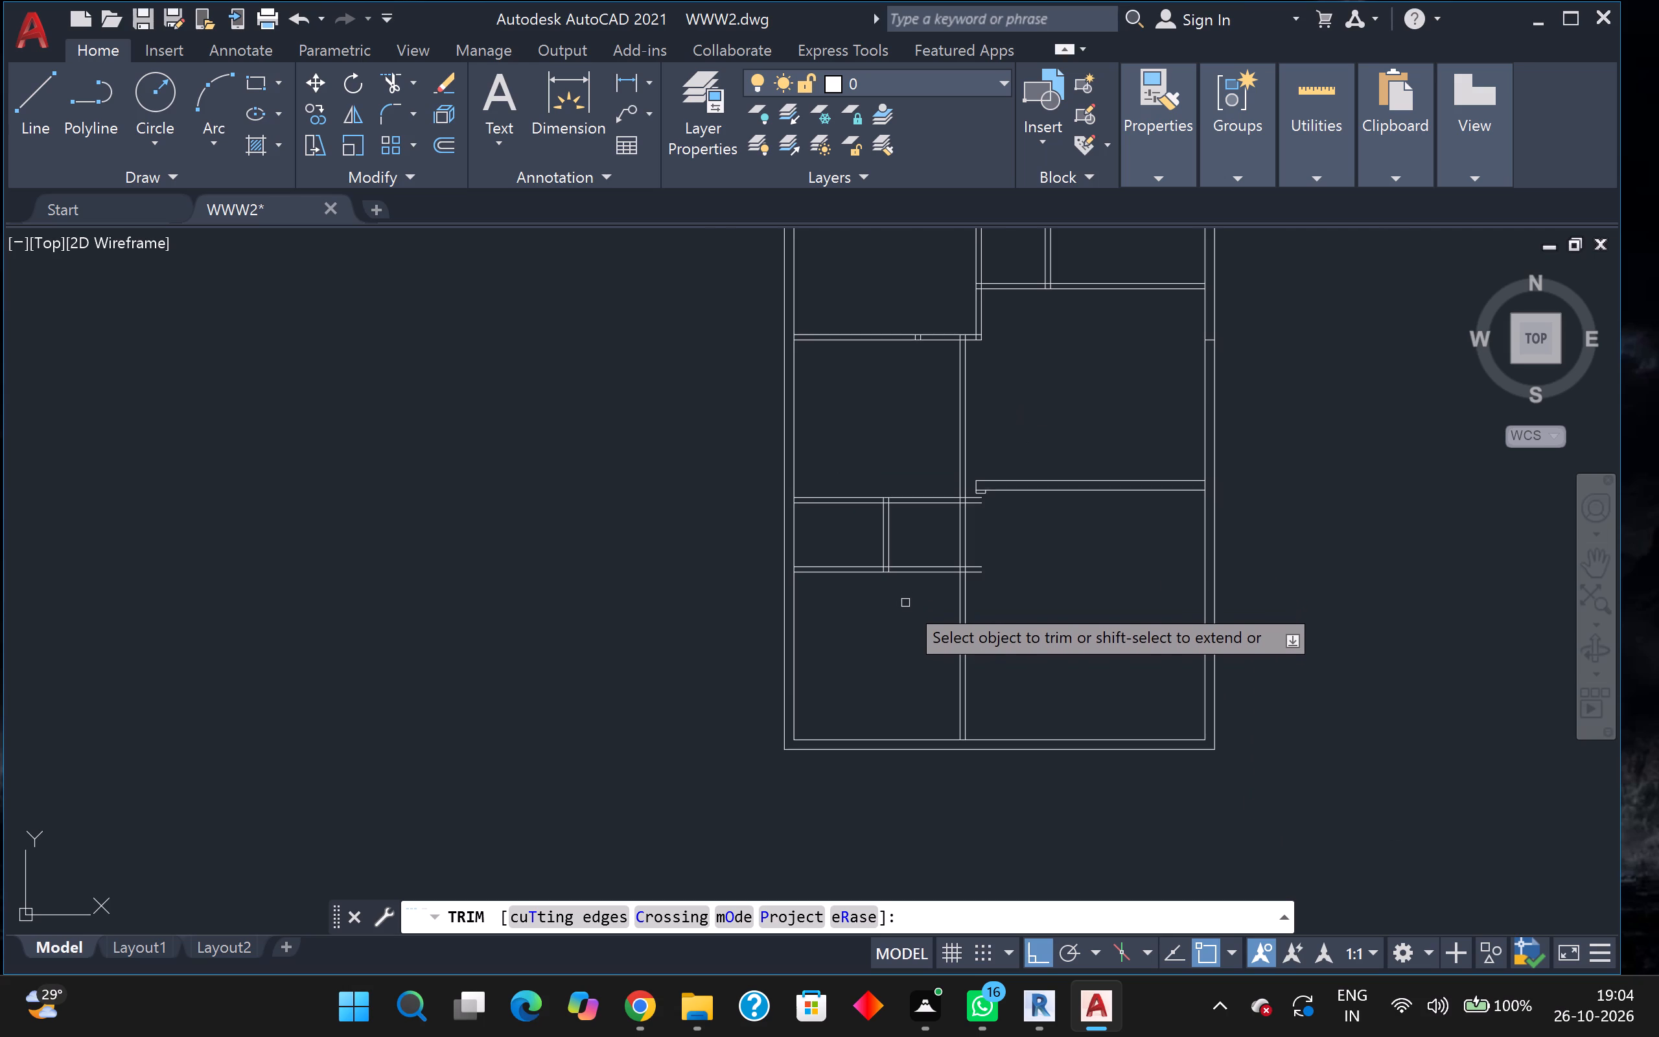
left_click(943, 548)
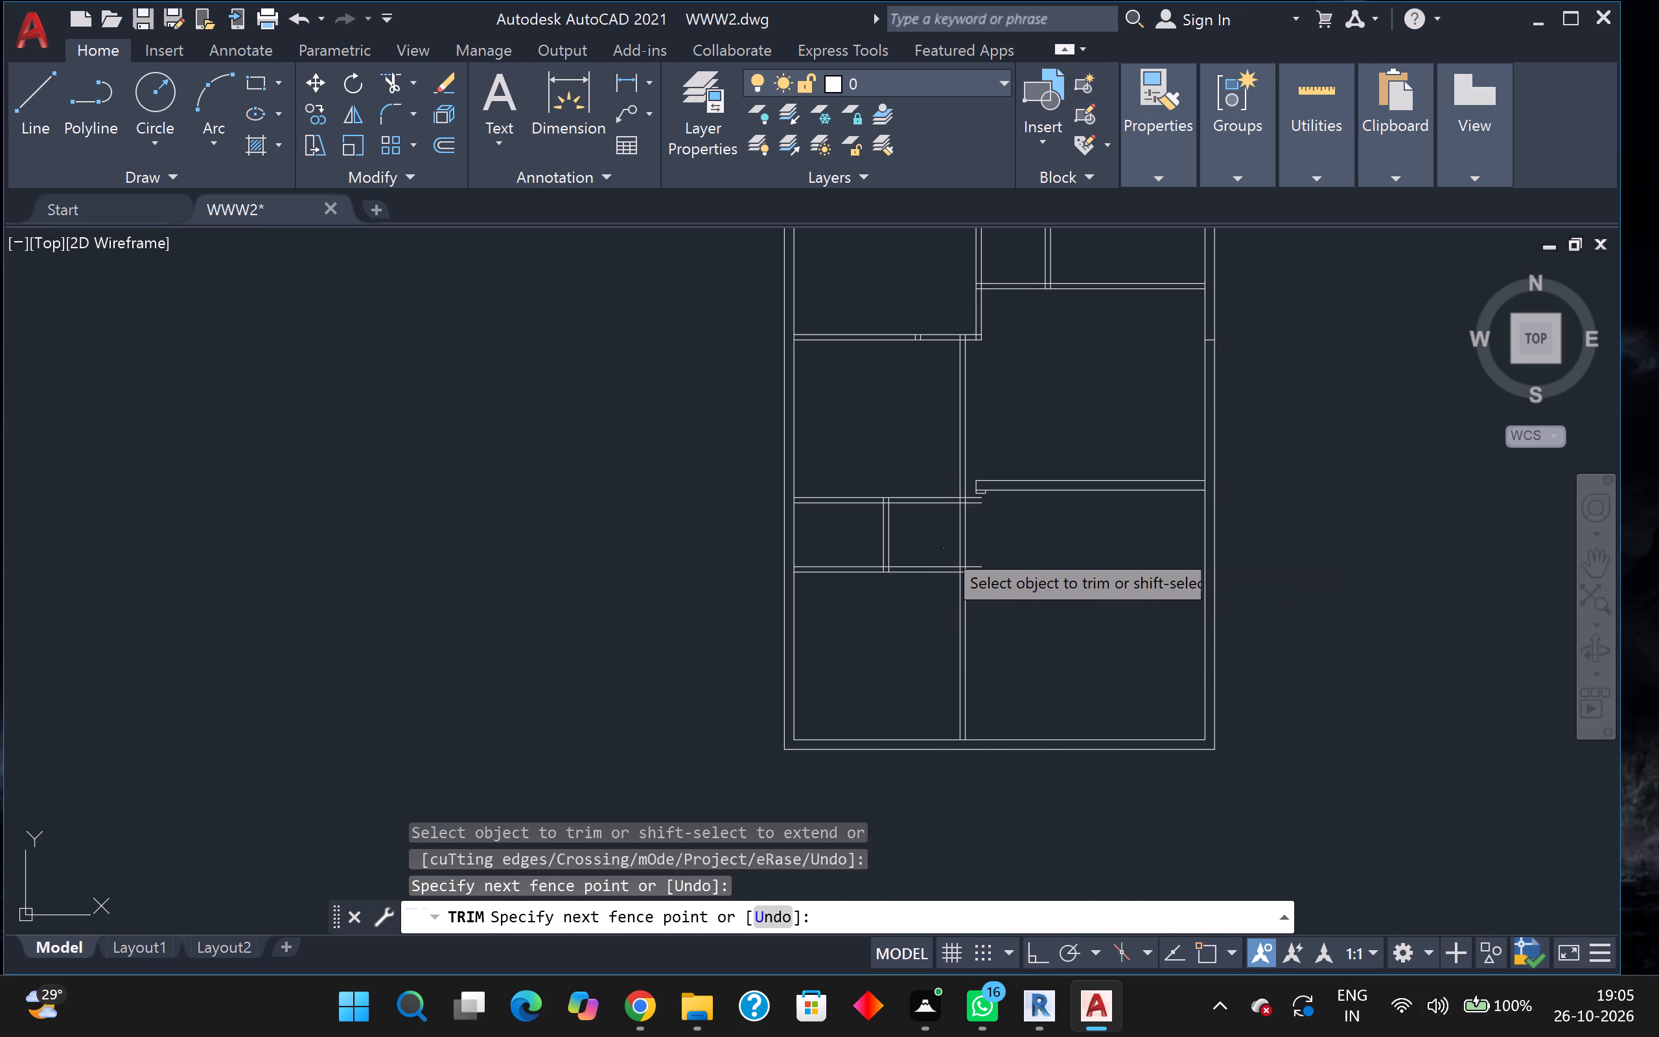
left_click(980, 551)
Trim the upper southwest horizontal partition's two line ends that extend east past the central vertical partition.
scroll(986, 544, "up", 2)
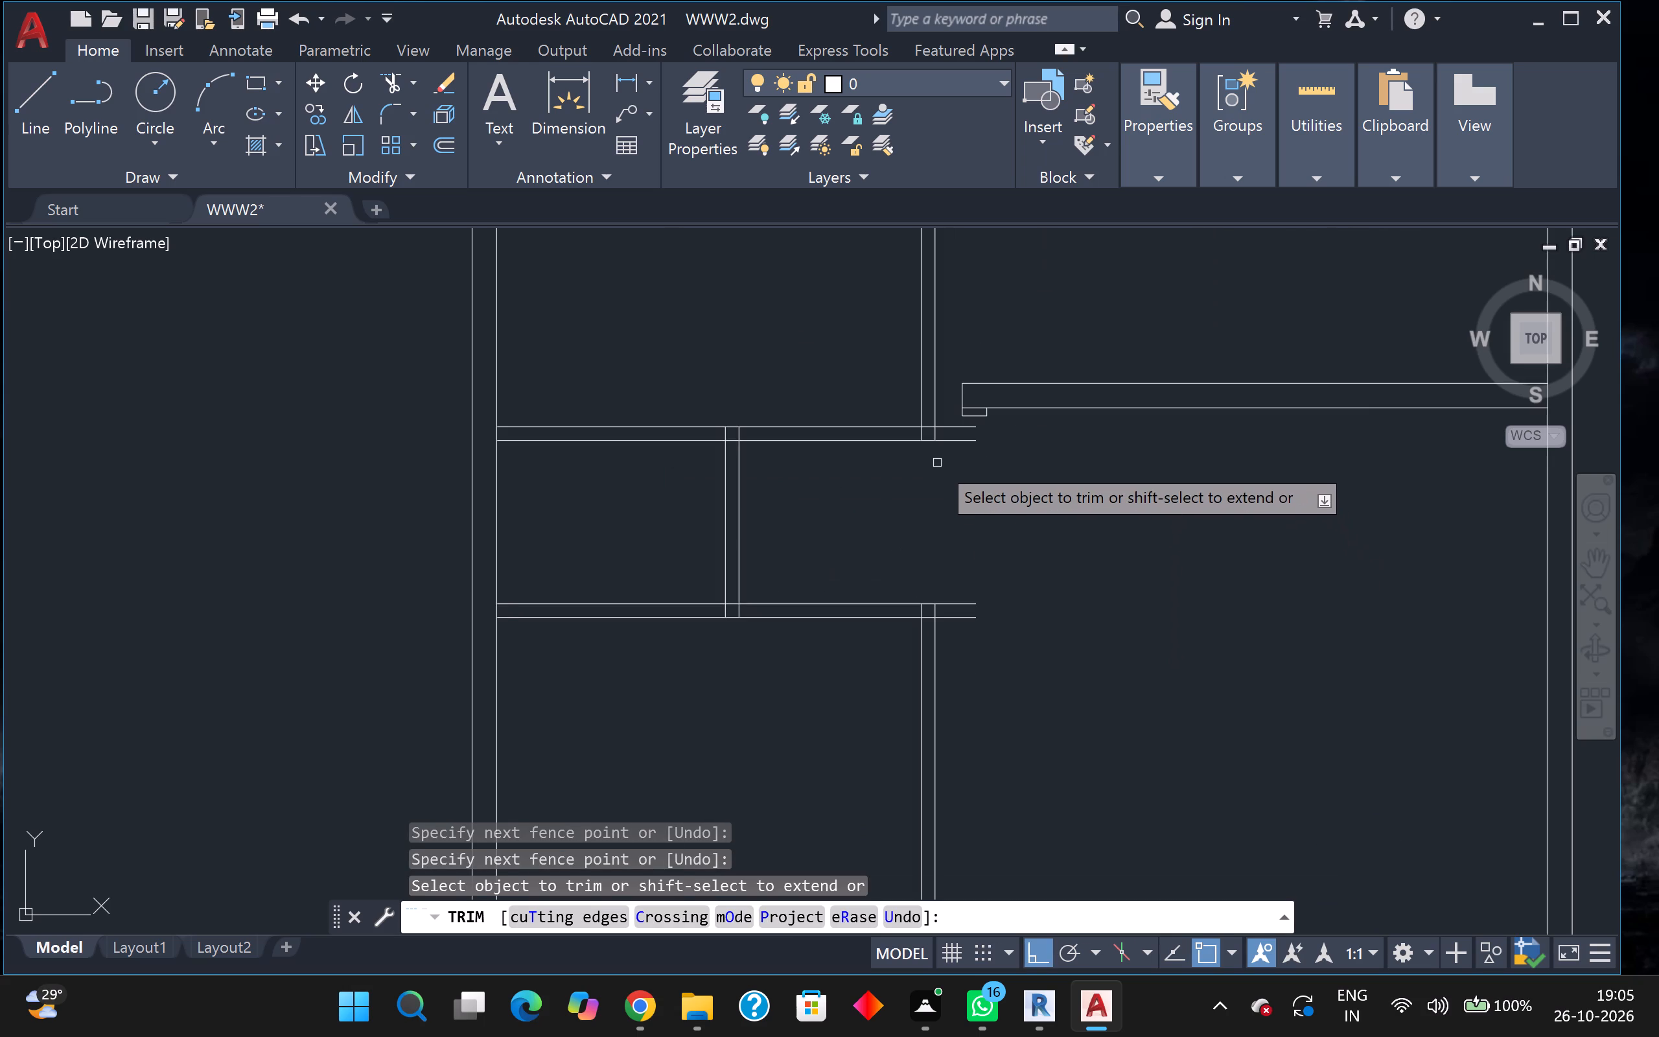
left_click(942, 463)
left_click(953, 418)
Remove the east room's horizontal wall lines and the small leftover pieces at its west end with Trim.
left_click(1071, 353)
left_click(1085, 431)
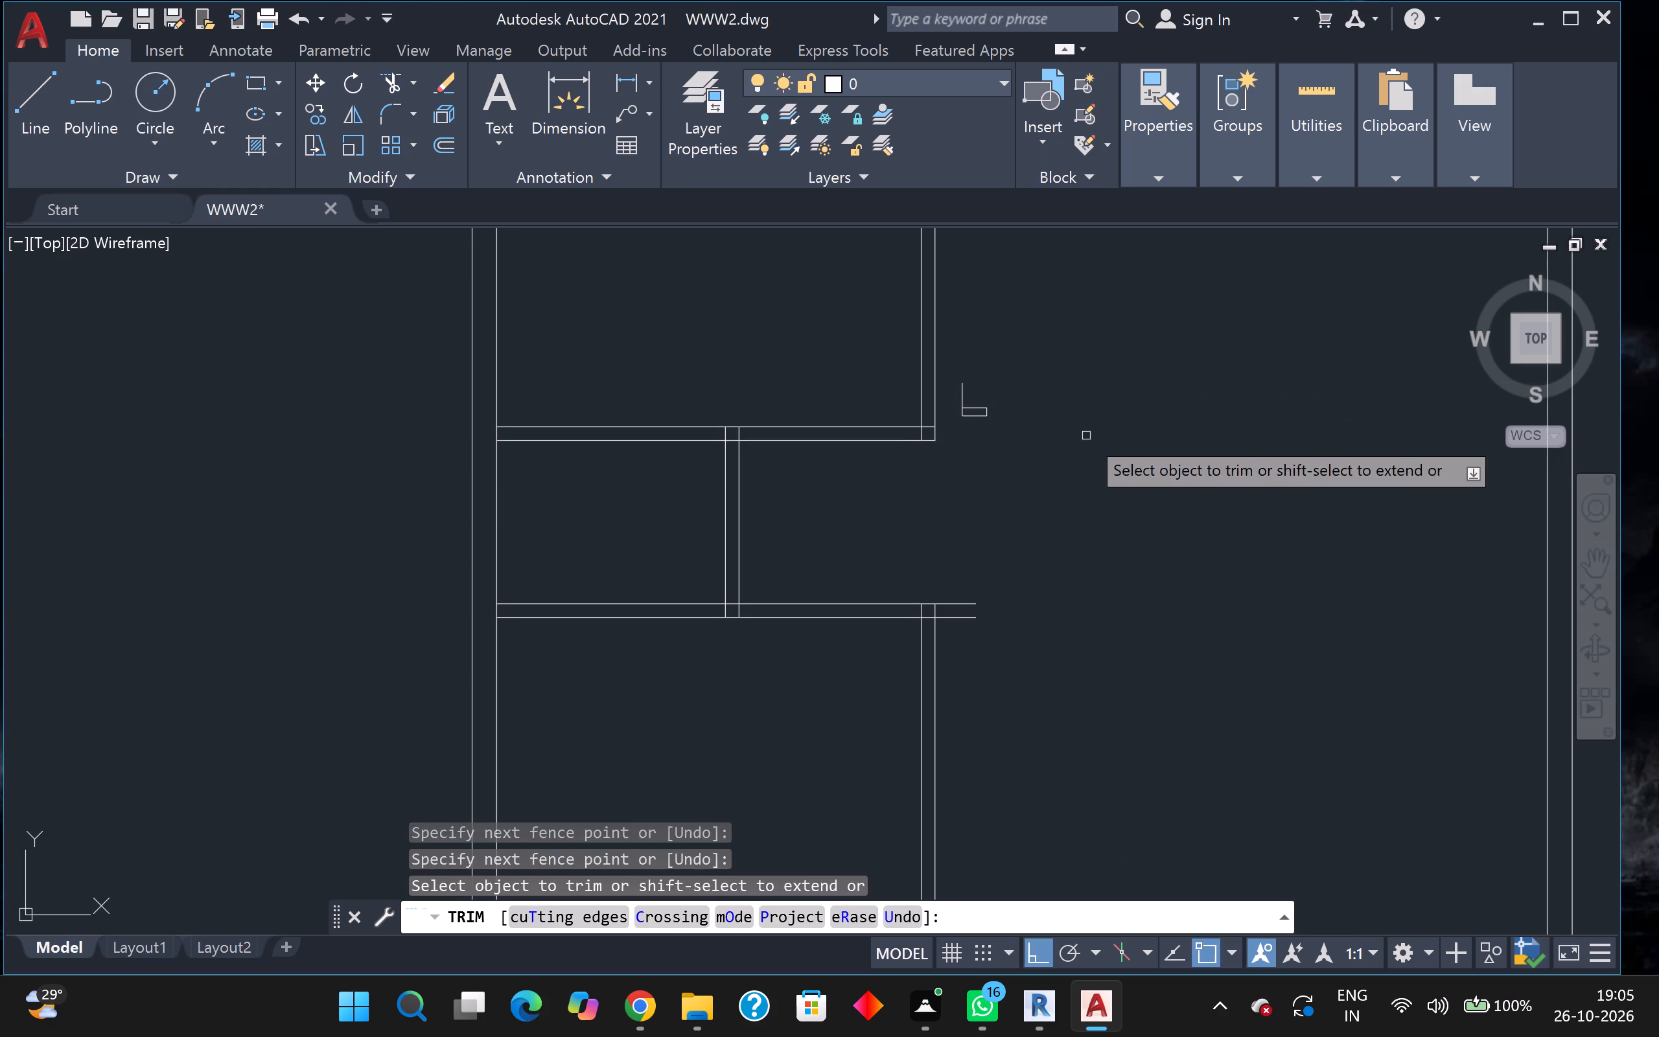
left_click_drag(999, 379, 940, 421)
left_click(975, 419)
left_click(988, 398)
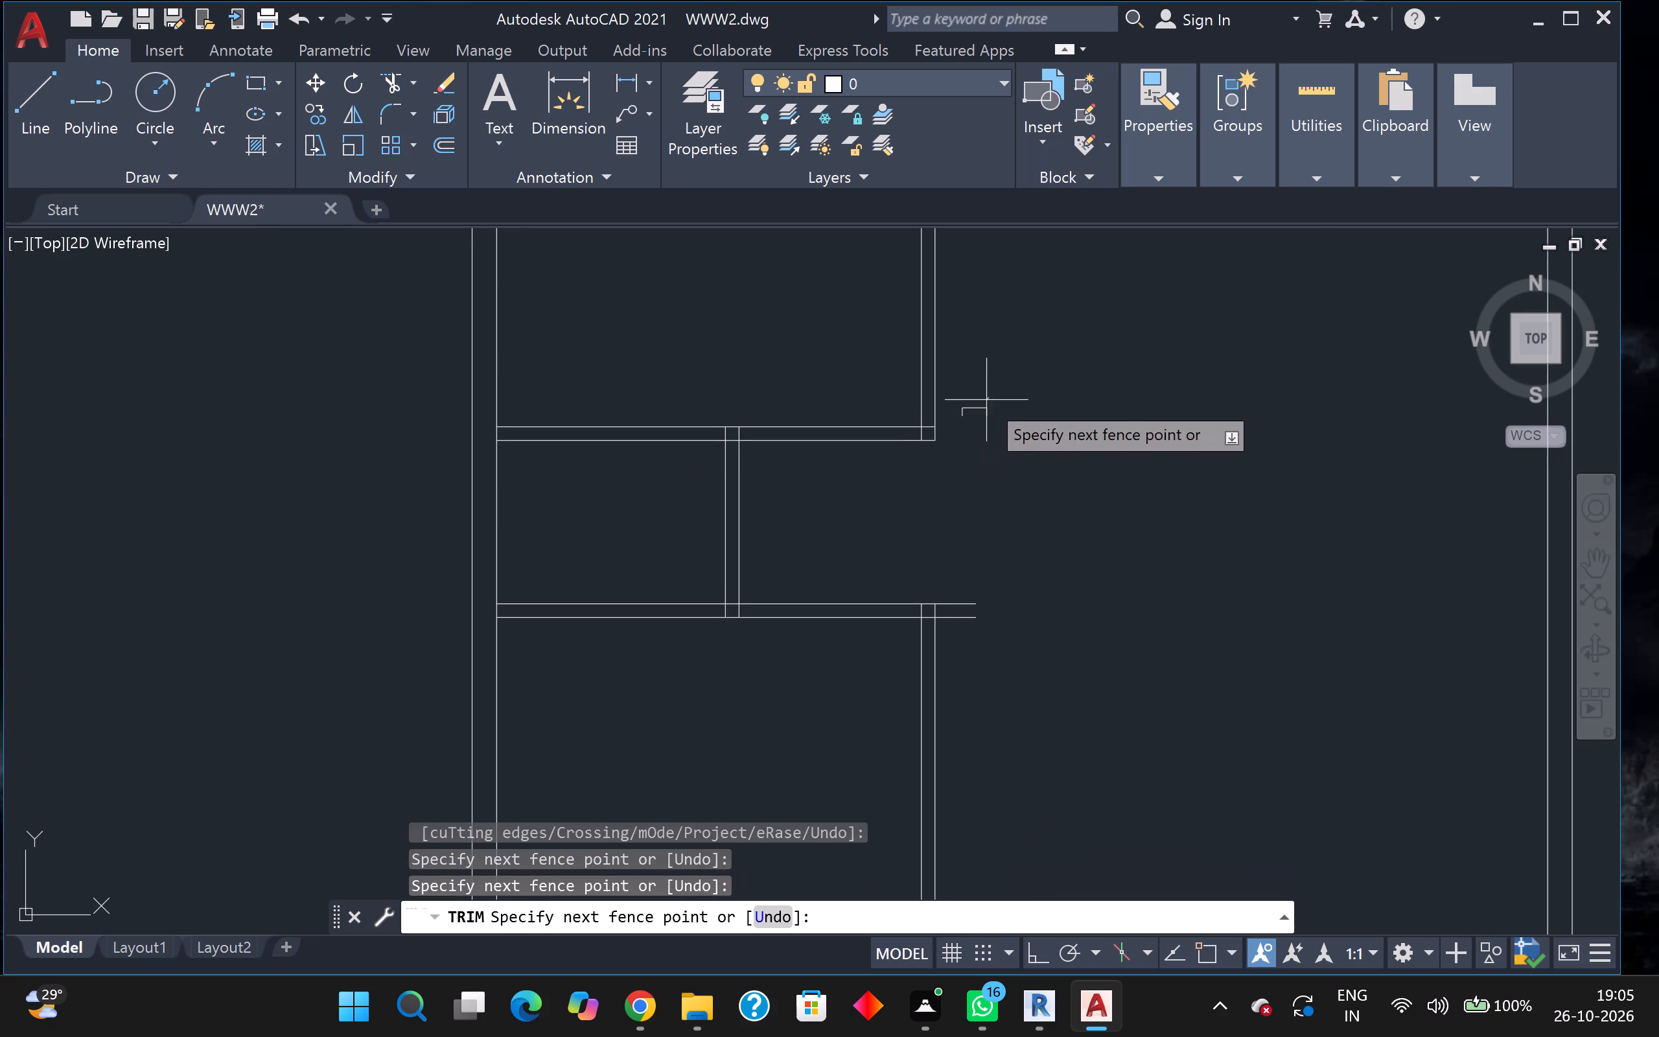
left_click(948, 437)
left_click(993, 387)
left_click(977, 420)
left_click(991, 414)
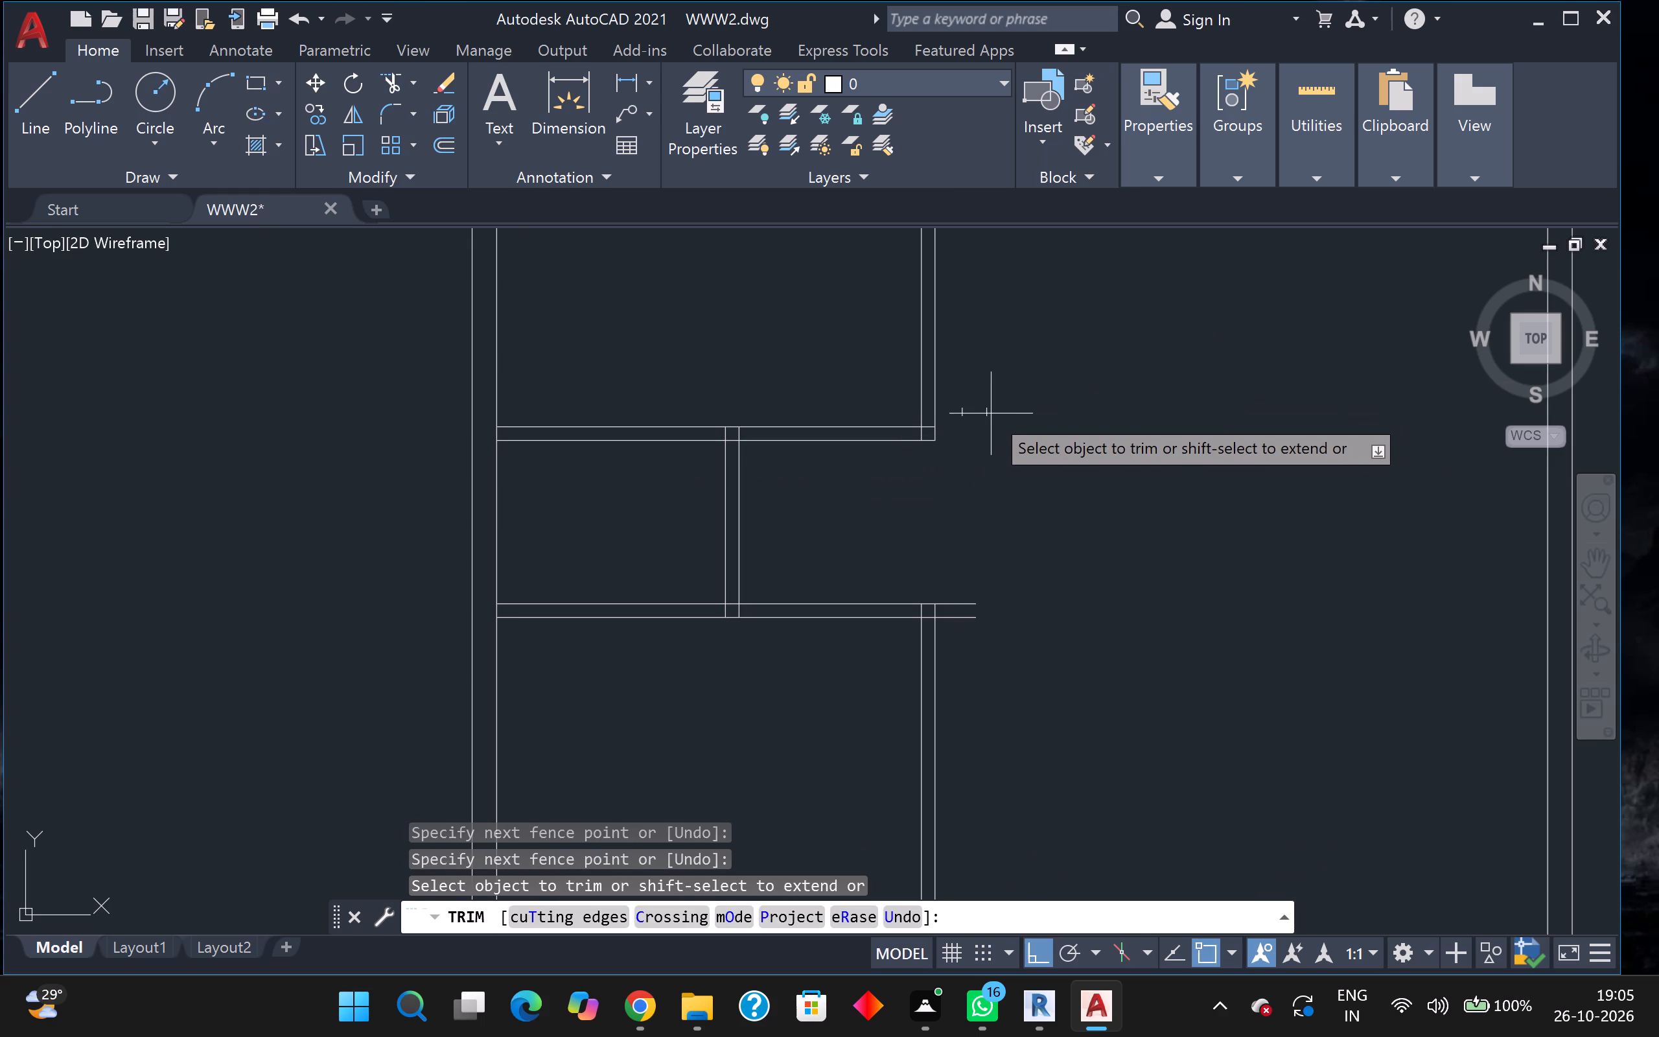
left_click(955, 412)
Trim the lower southwest horizontal partition's two line ends that extend east past the central vertical partition.
scroll(990, 418, "down", 2)
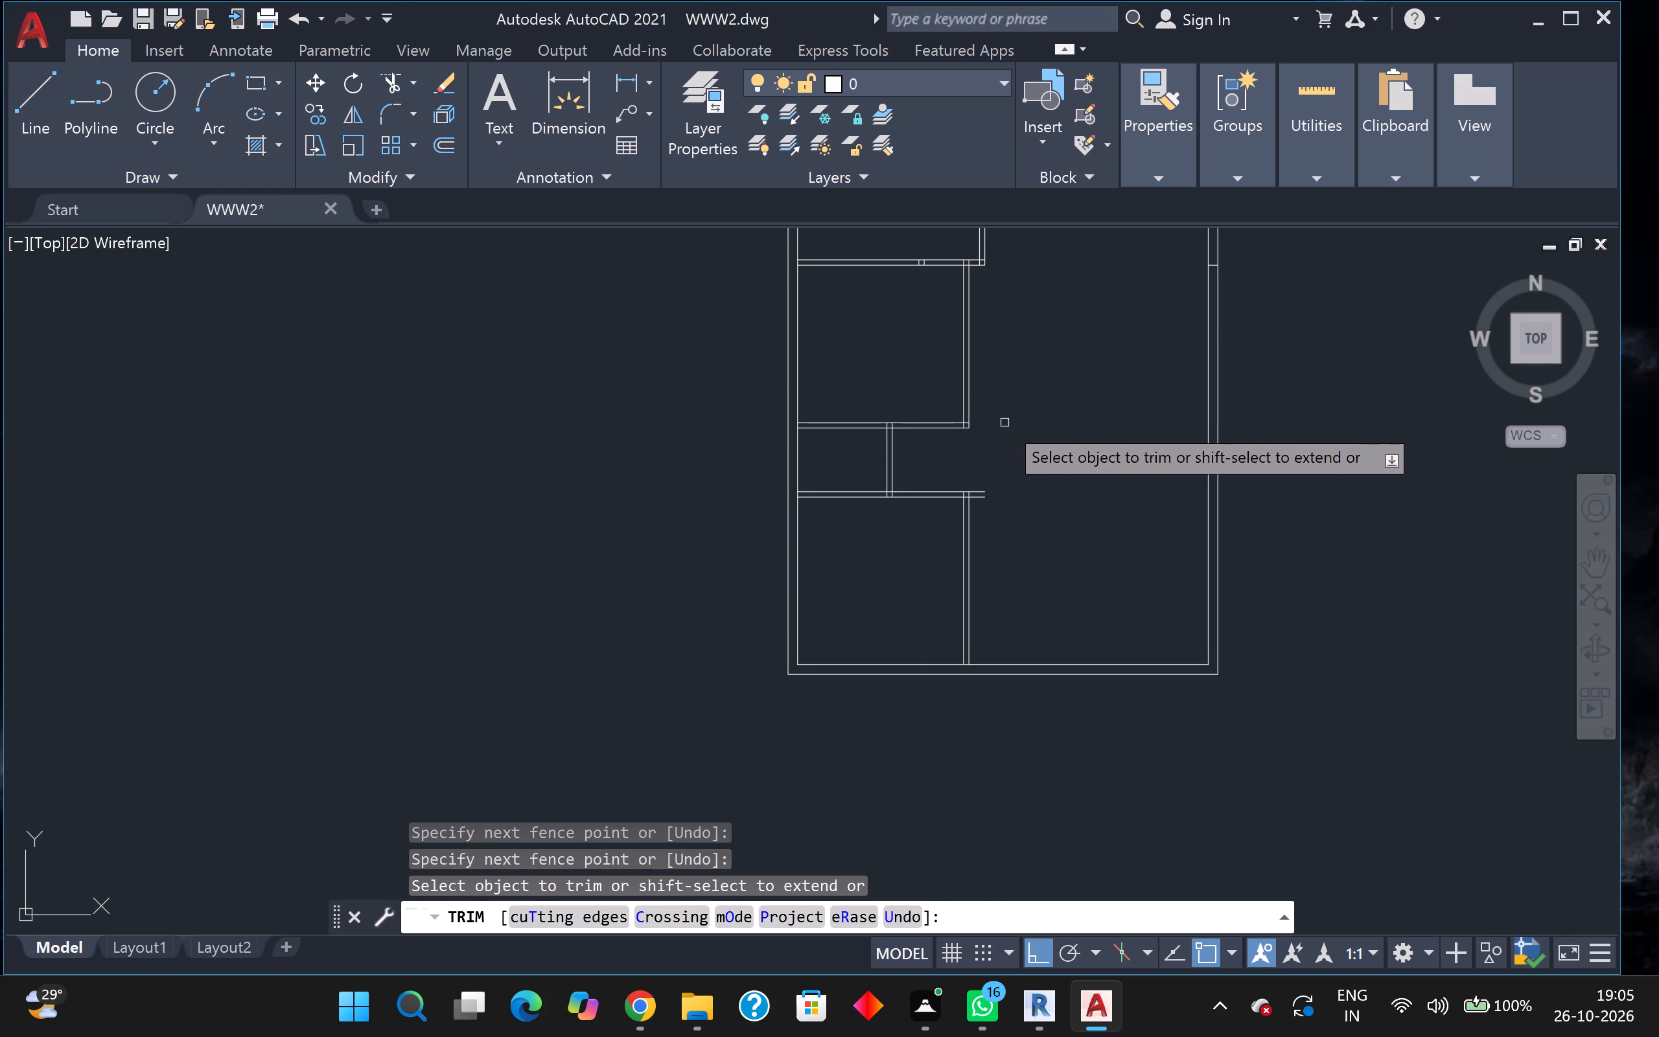
middle_click_drag(1008, 423, 1004, 401)
scroll(951, 550, "up", 1)
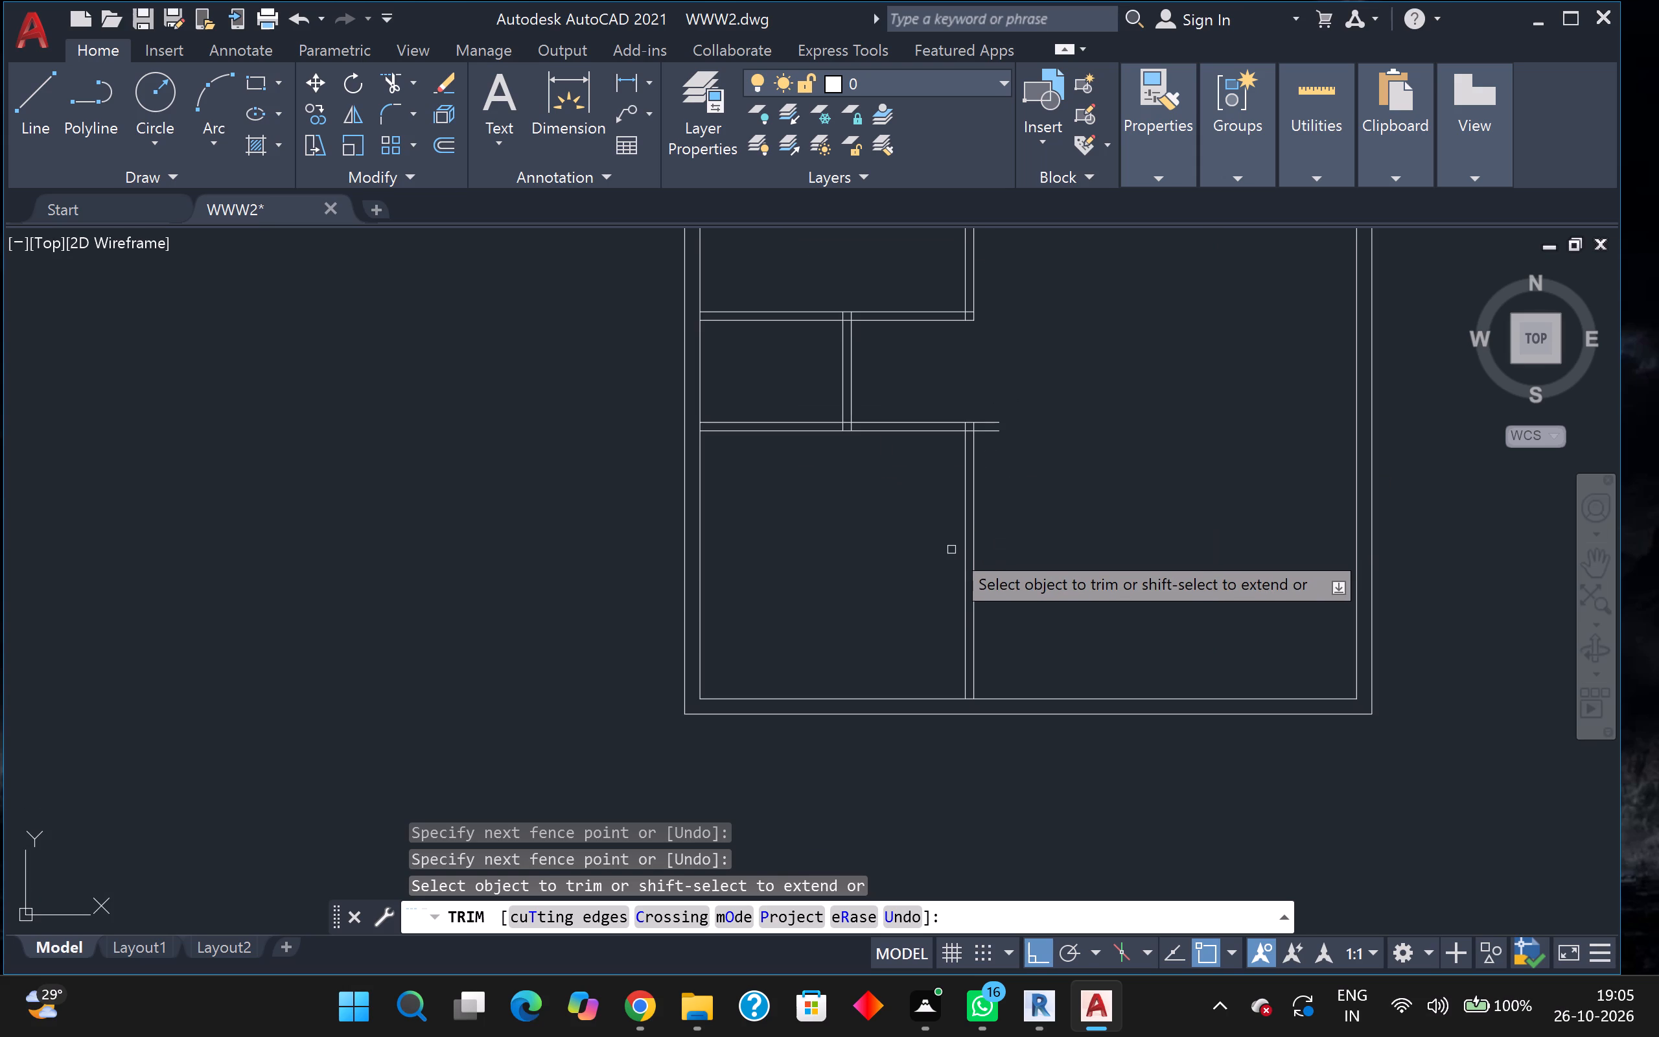
scroll(944, 563, "down", 2)
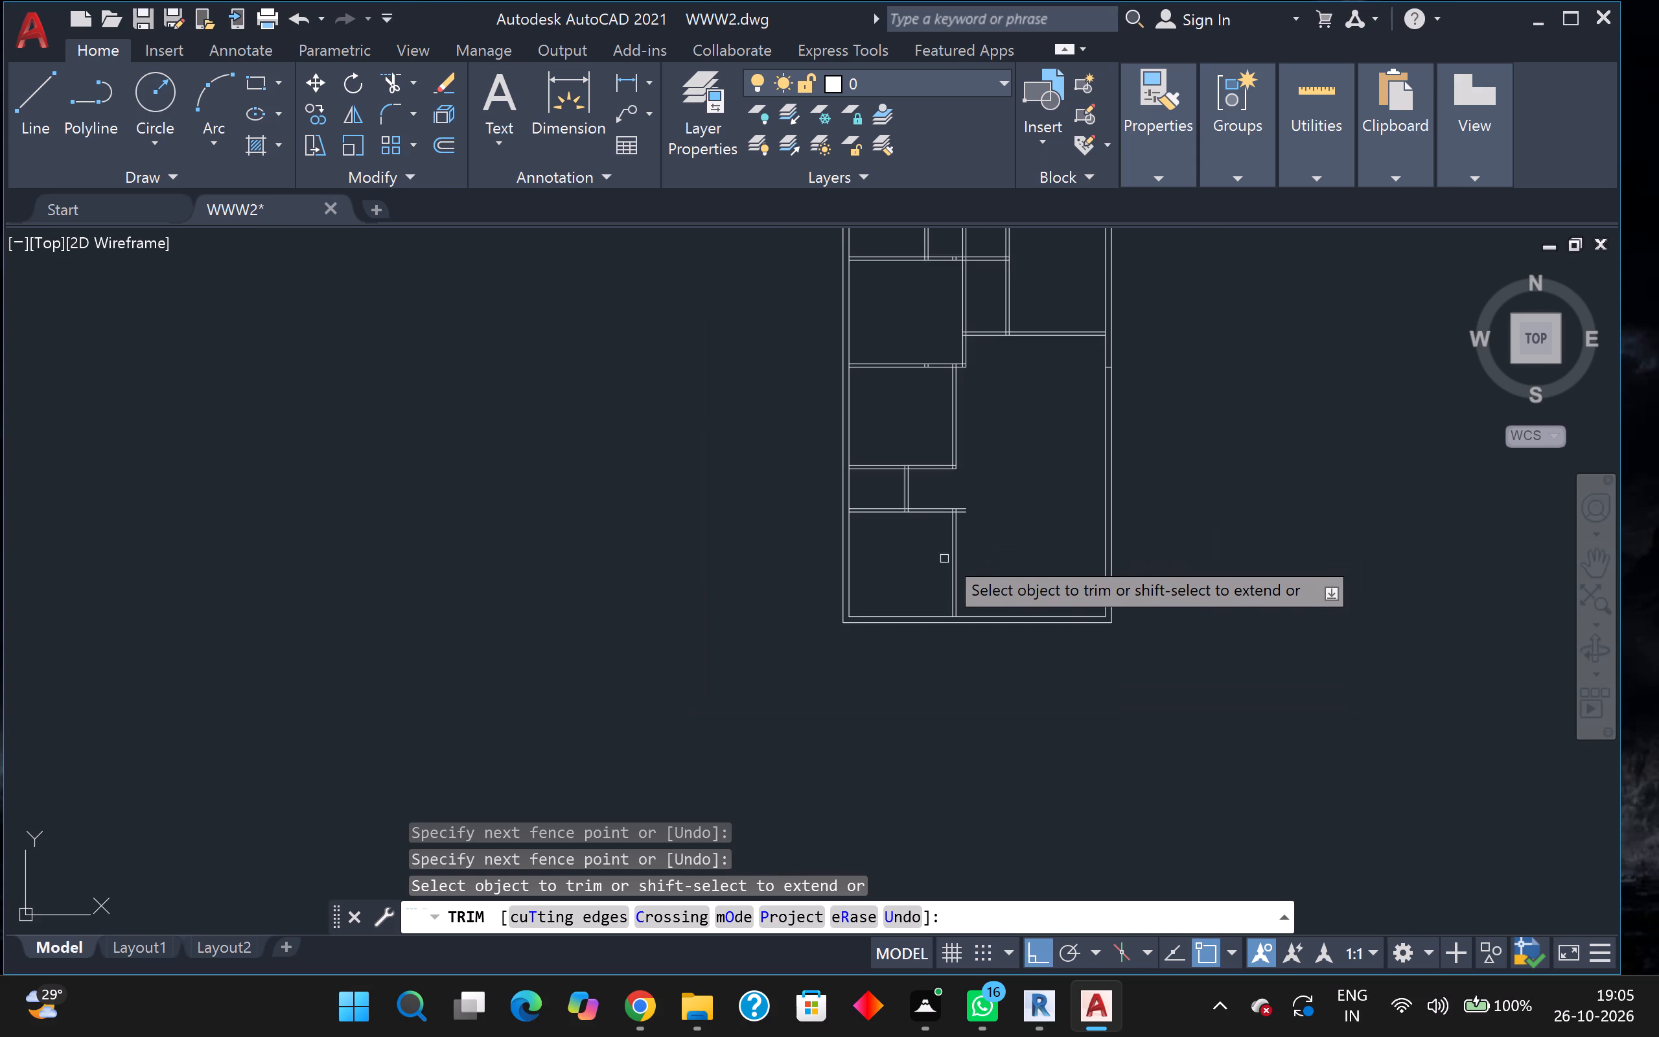
scroll(948, 502, "up", 4)
scroll(951, 500, "down", 2)
left_click(977, 542)
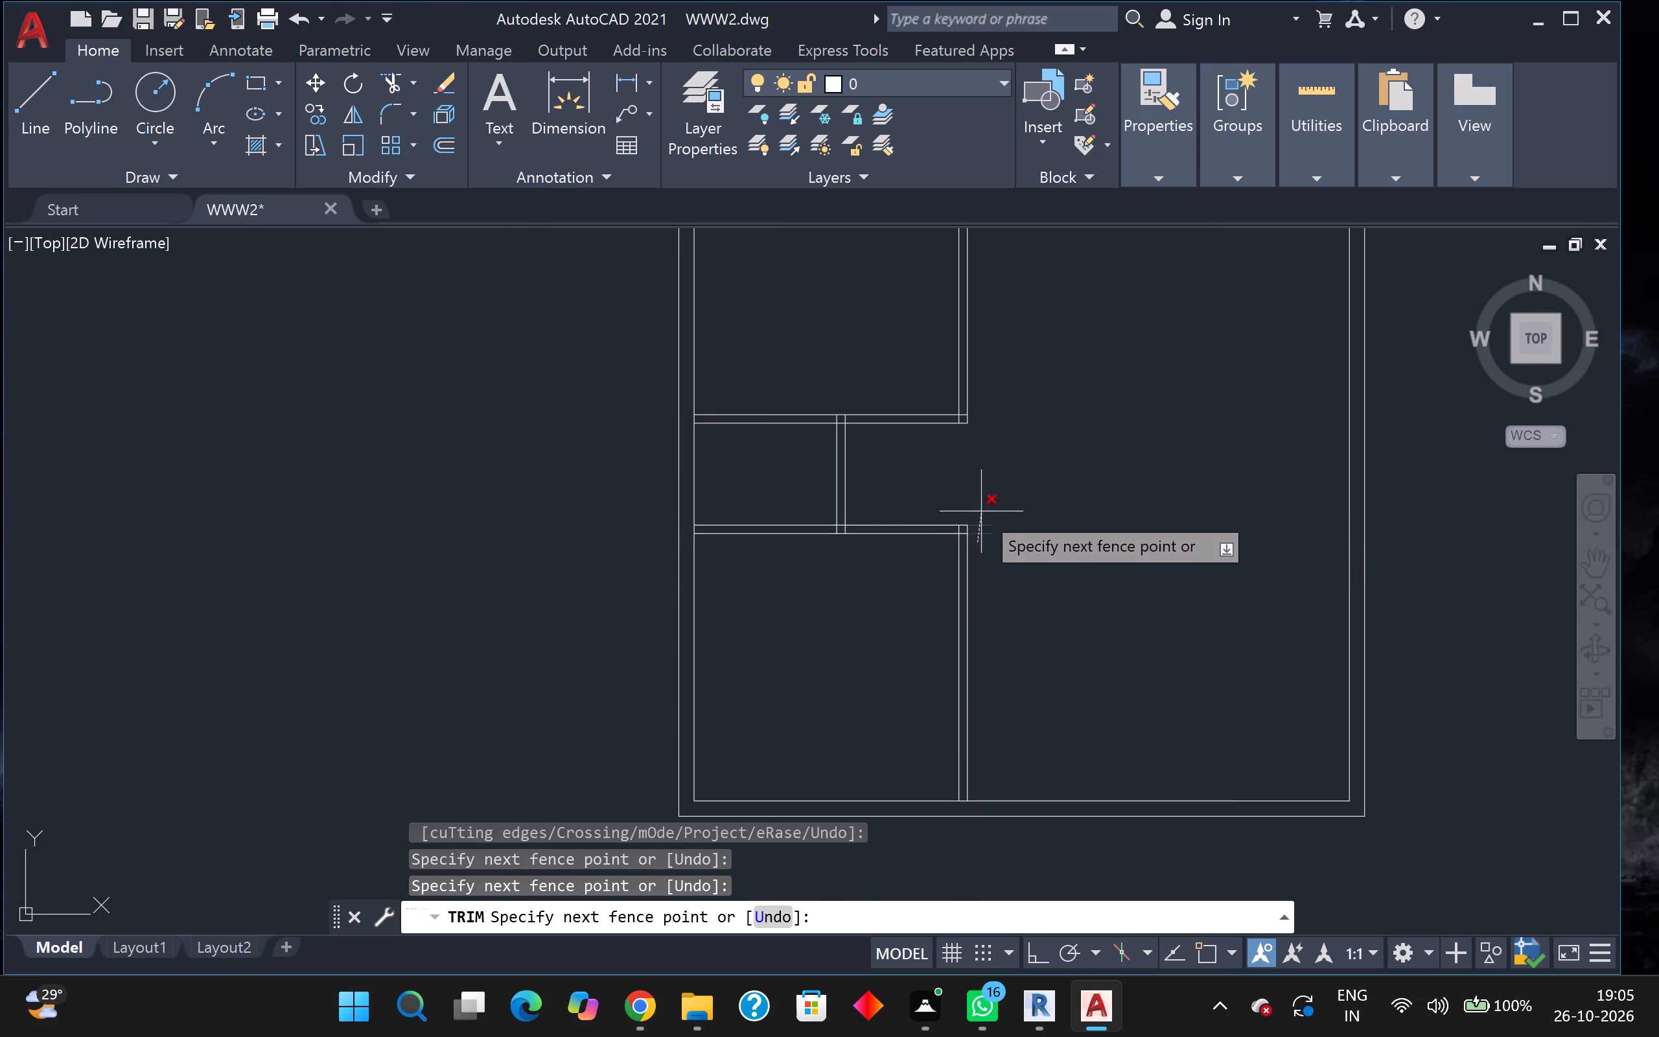
left_click(980, 511)
scroll(980, 511, "down", 2)
middle_click_drag(1030, 491, 919, 681)
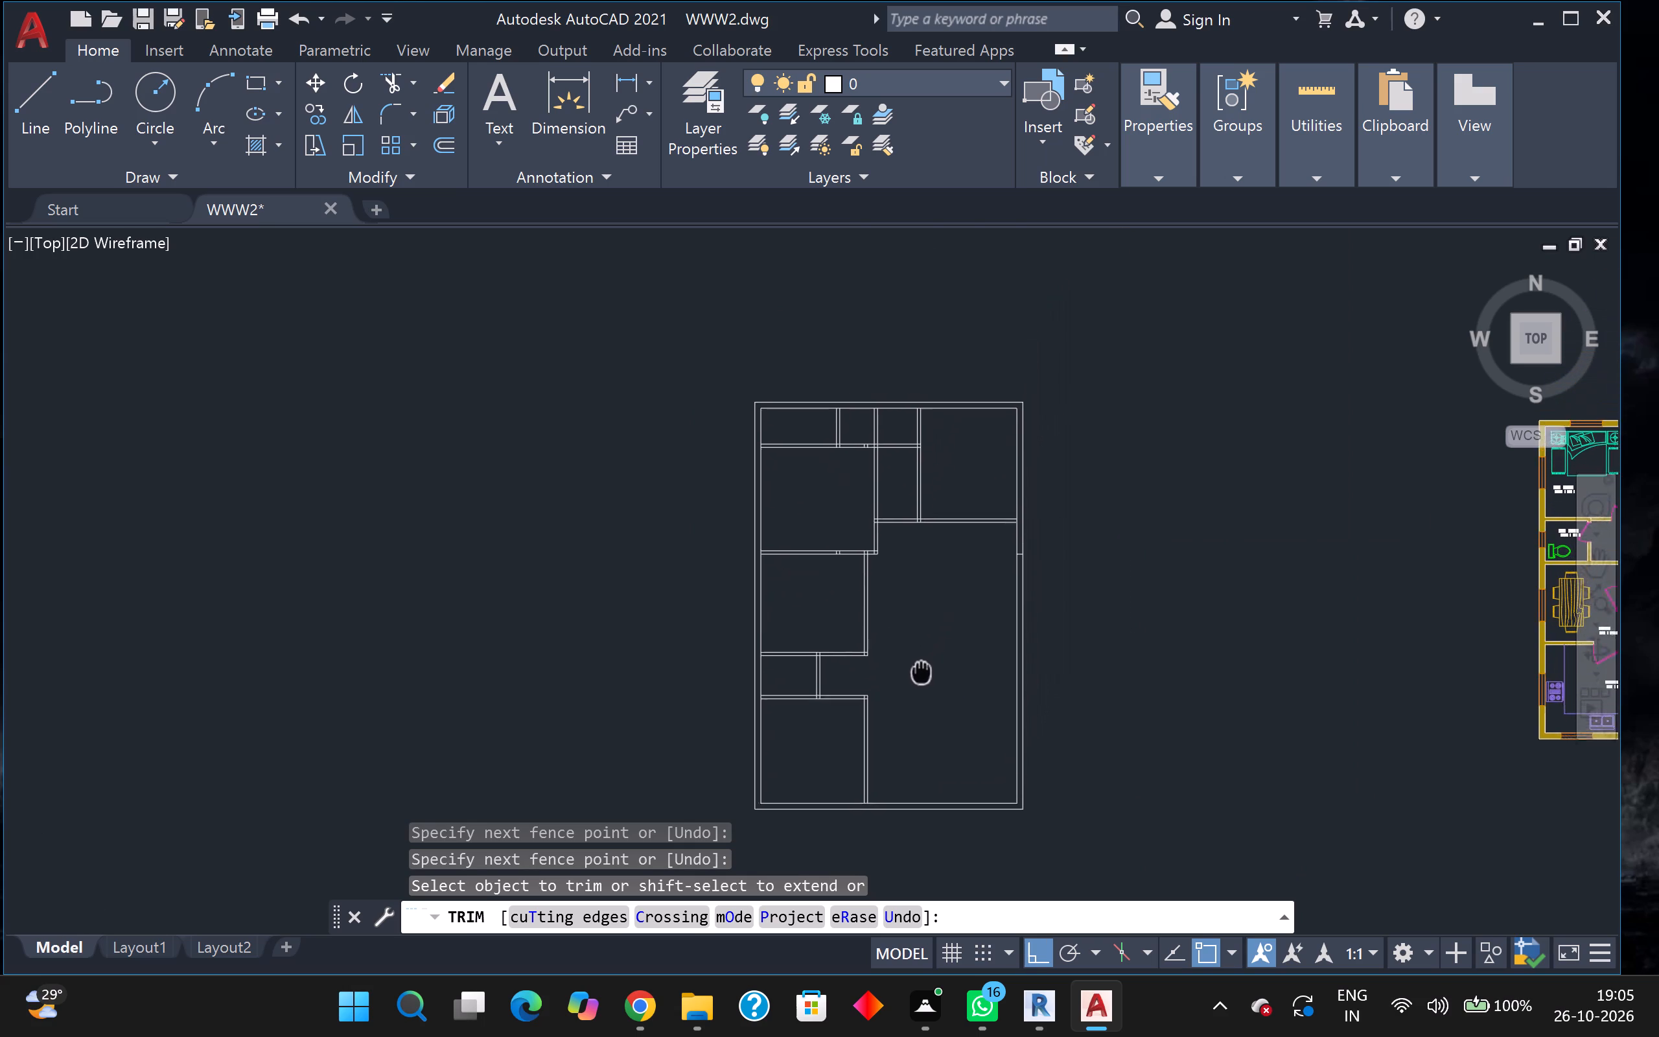
Trim the large northwest room's east partition lines between the north wall and northern horizontal partition, plus the two short stubs beside them.
middle_click_drag(919, 681, 905, 717)
scroll(902, 657, "up", 1)
middle_click_drag(901, 656, 903, 685)
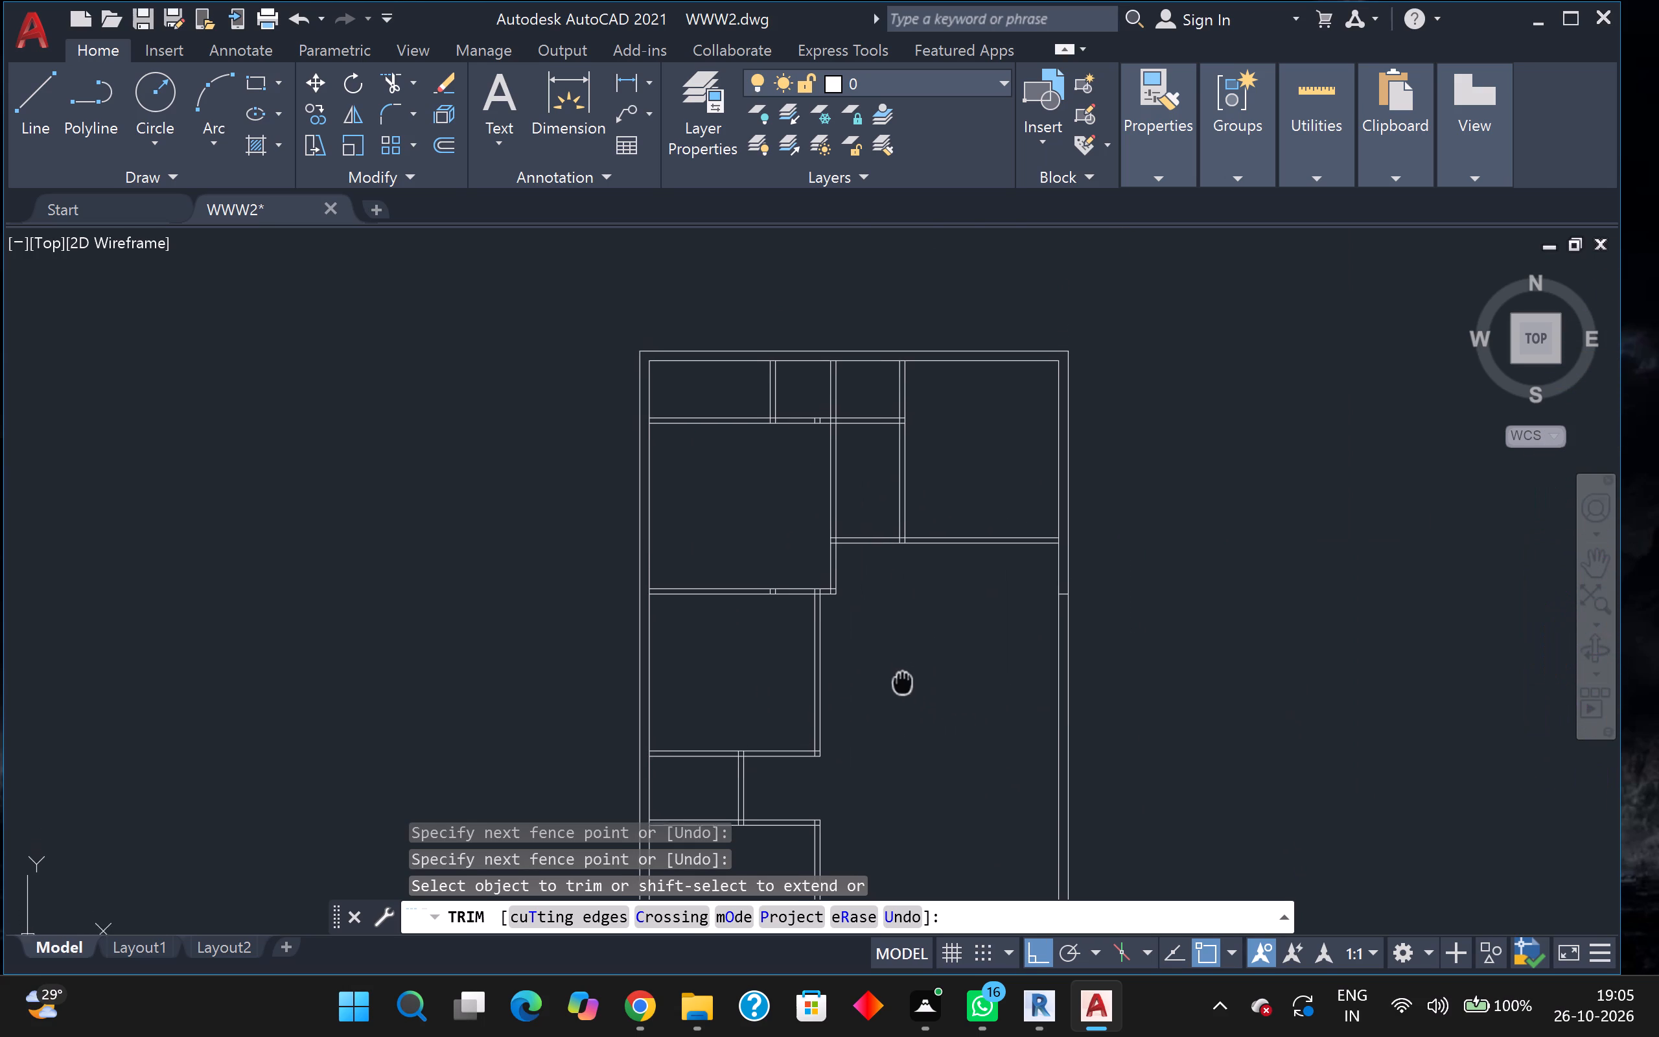
middle_click_drag(903, 685, 904, 706)
scroll(889, 654, "up", 1)
middle_click_drag(885, 649, 889, 671)
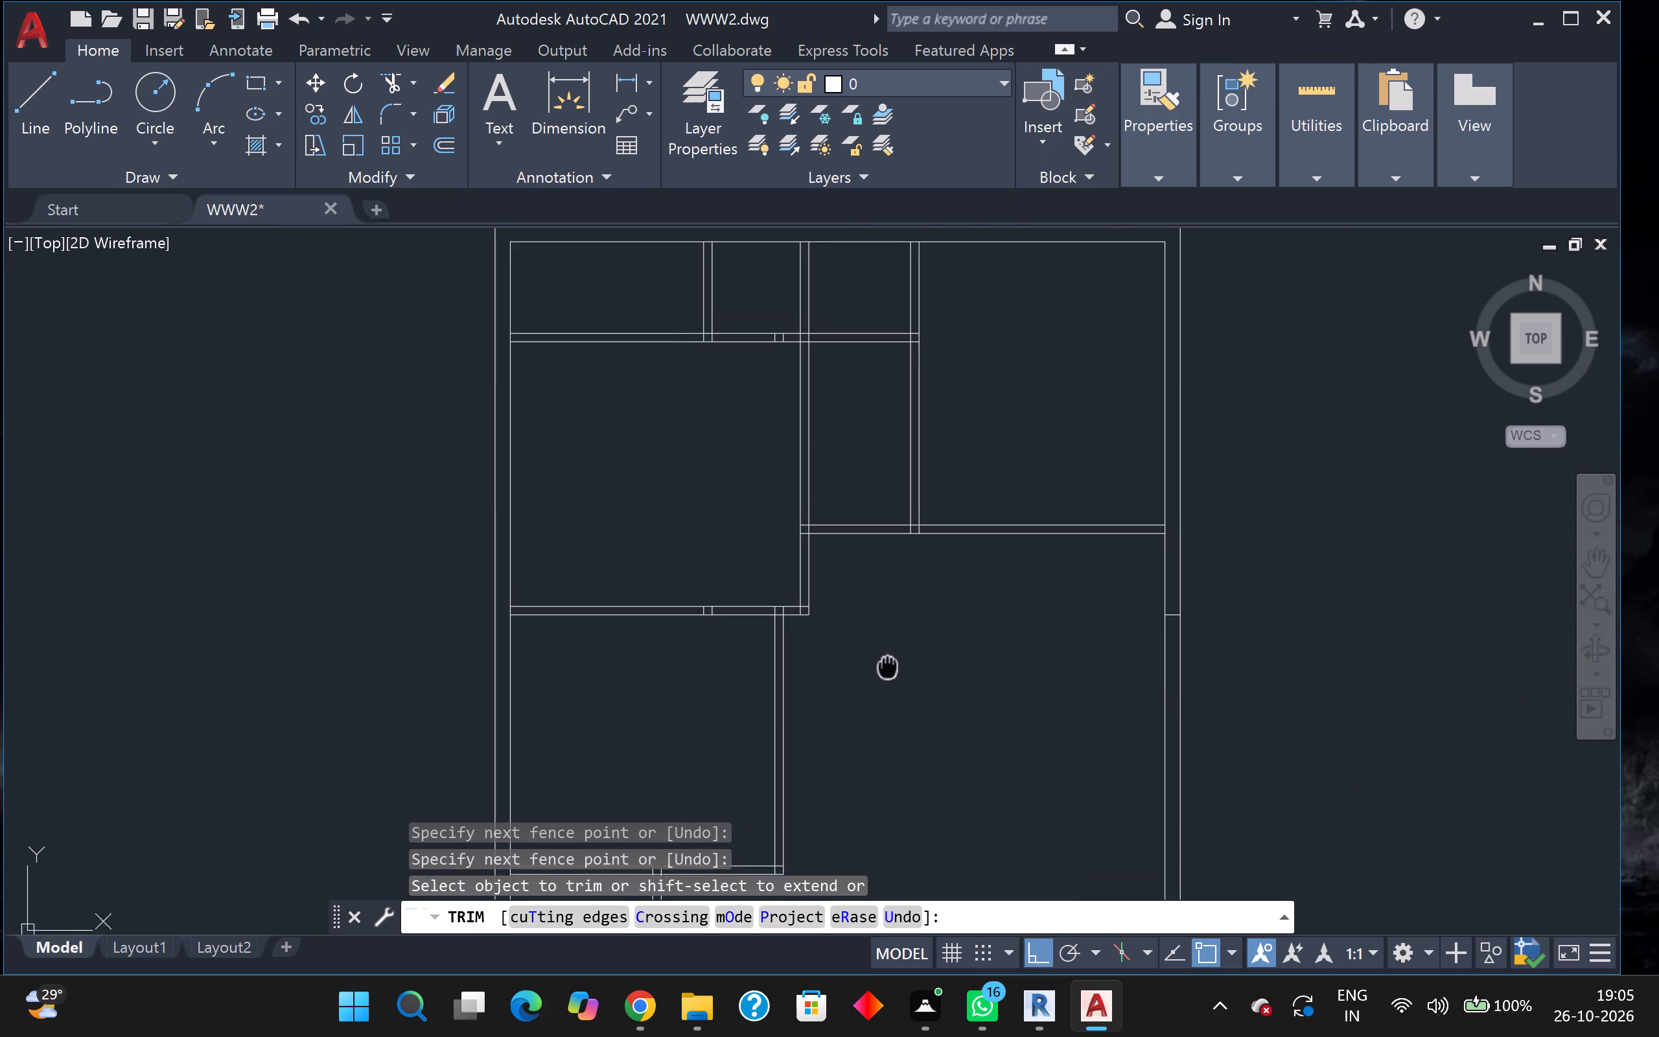
middle_click_drag(889, 671, 895, 788)
left_click(804, 423)
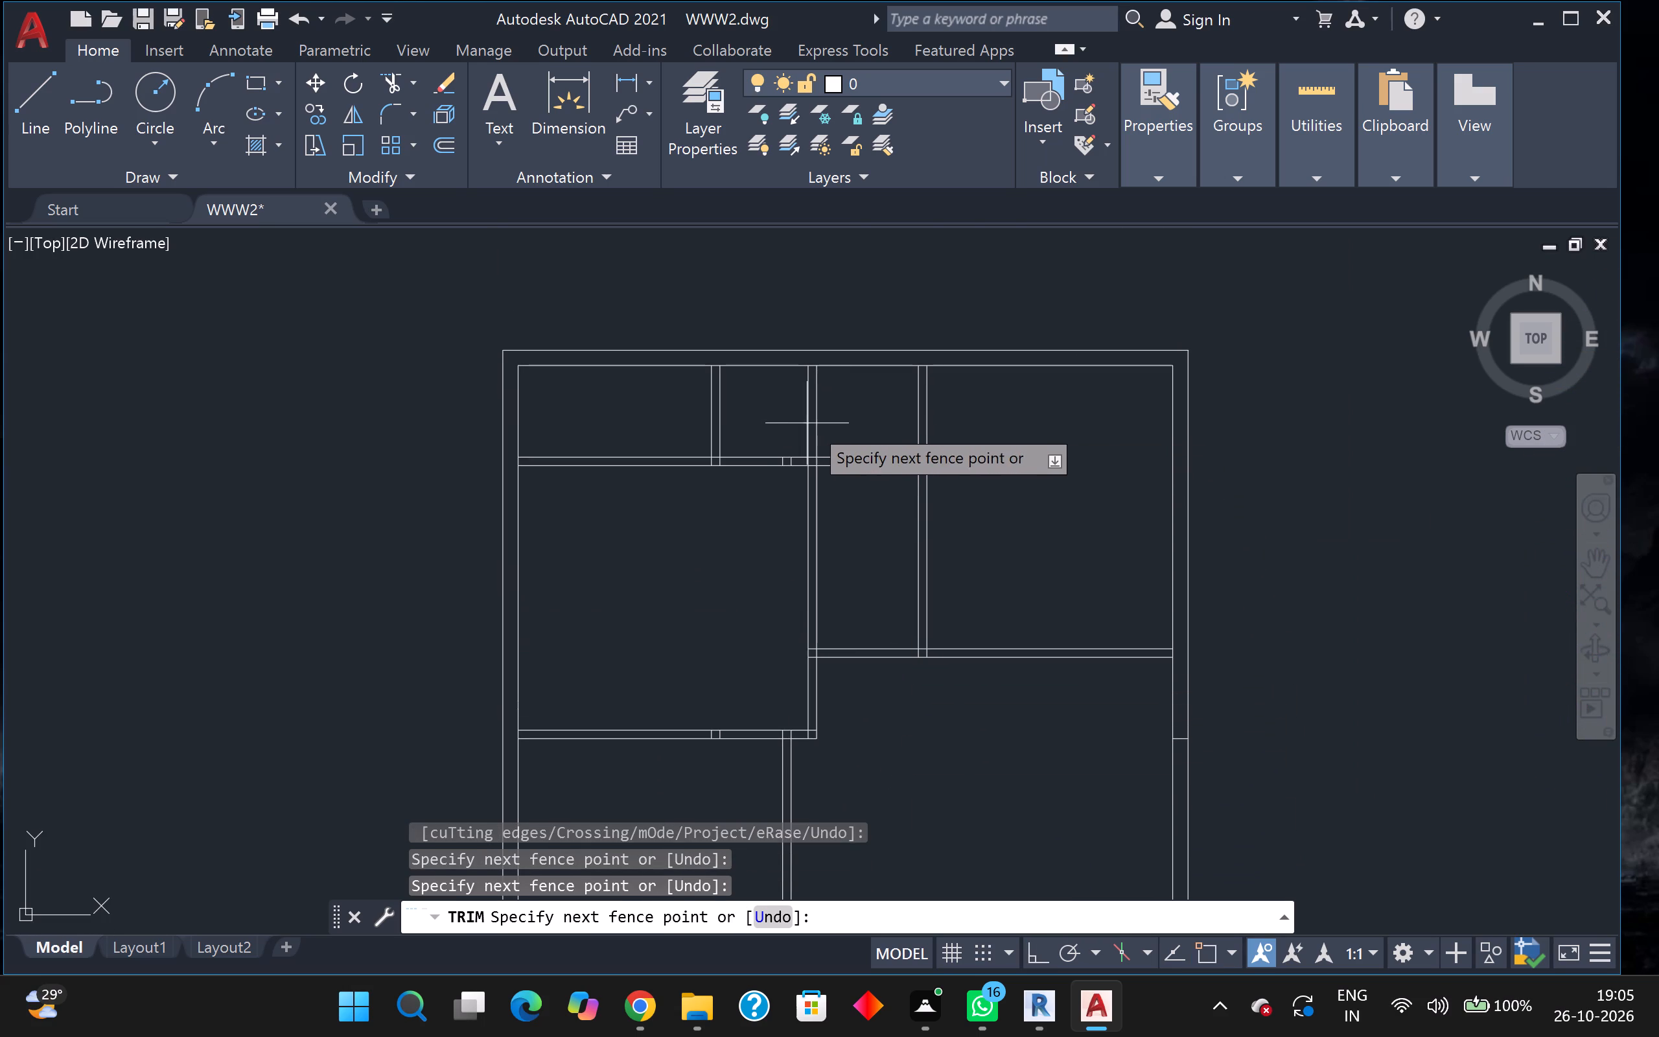
left_click(822, 426)
scroll(783, 471, "up", 4)
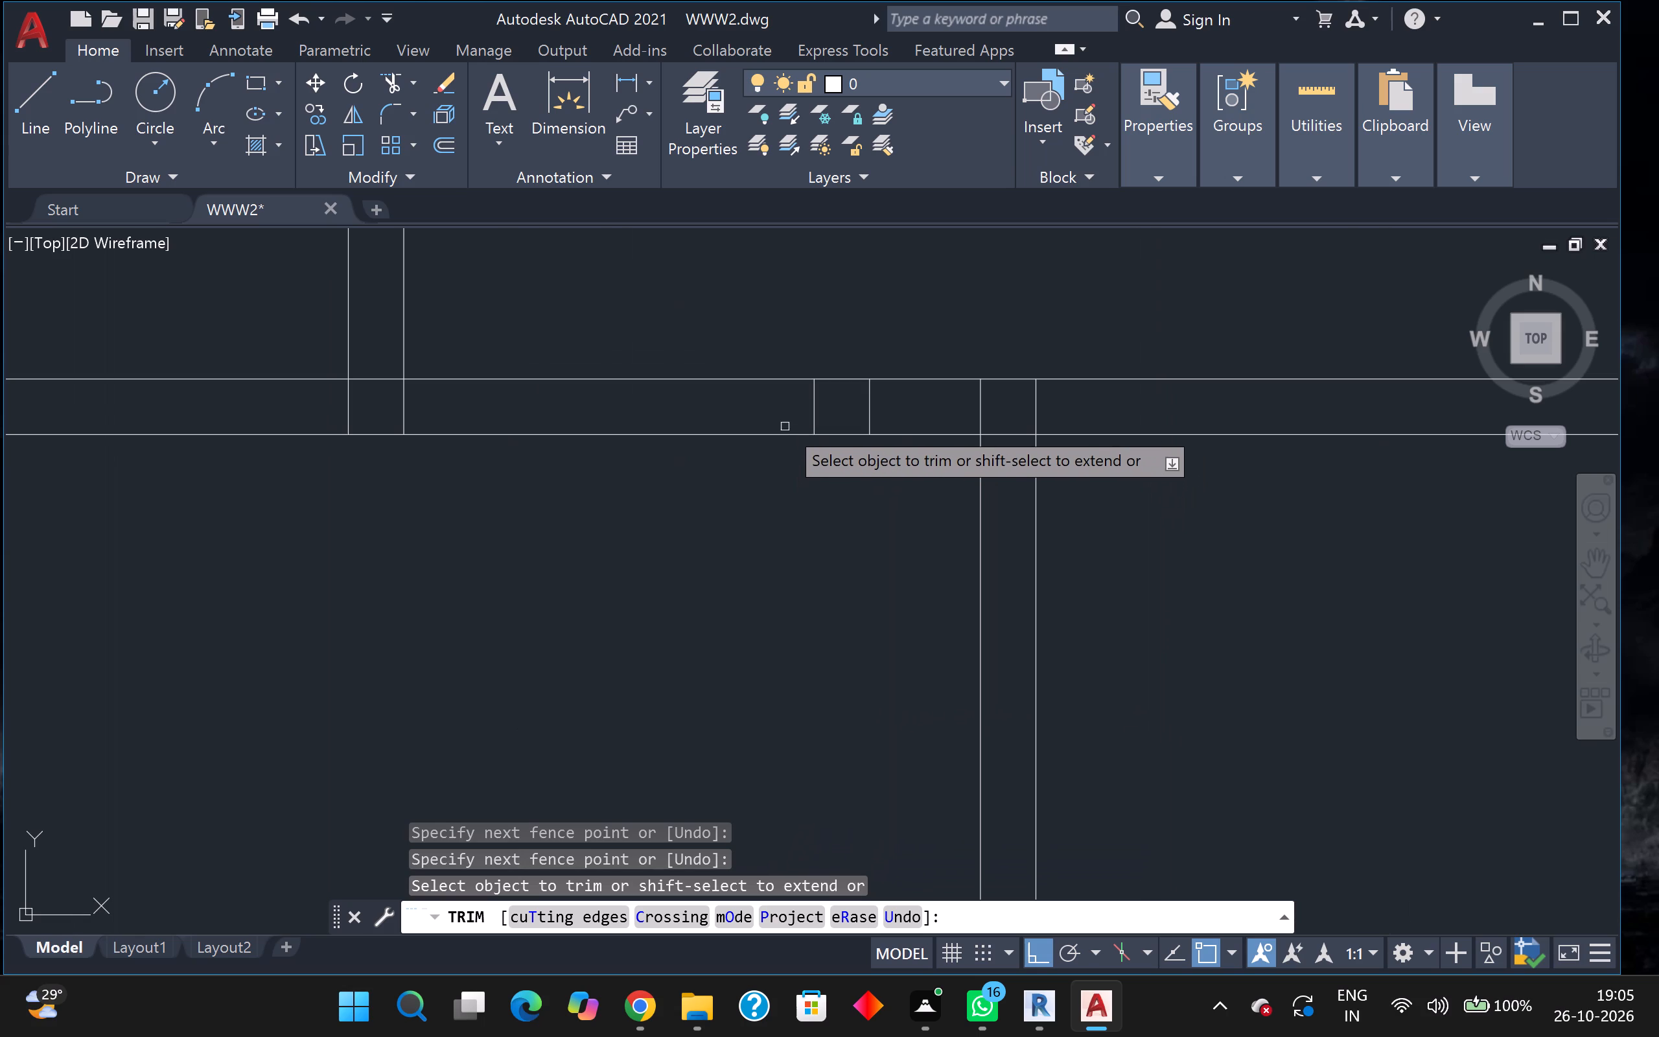
left_click(787, 404)
left_click(895, 414)
Examine the open area east of the southwest rooms for the remaining partition layout.
scroll(894, 417, "down", 5)
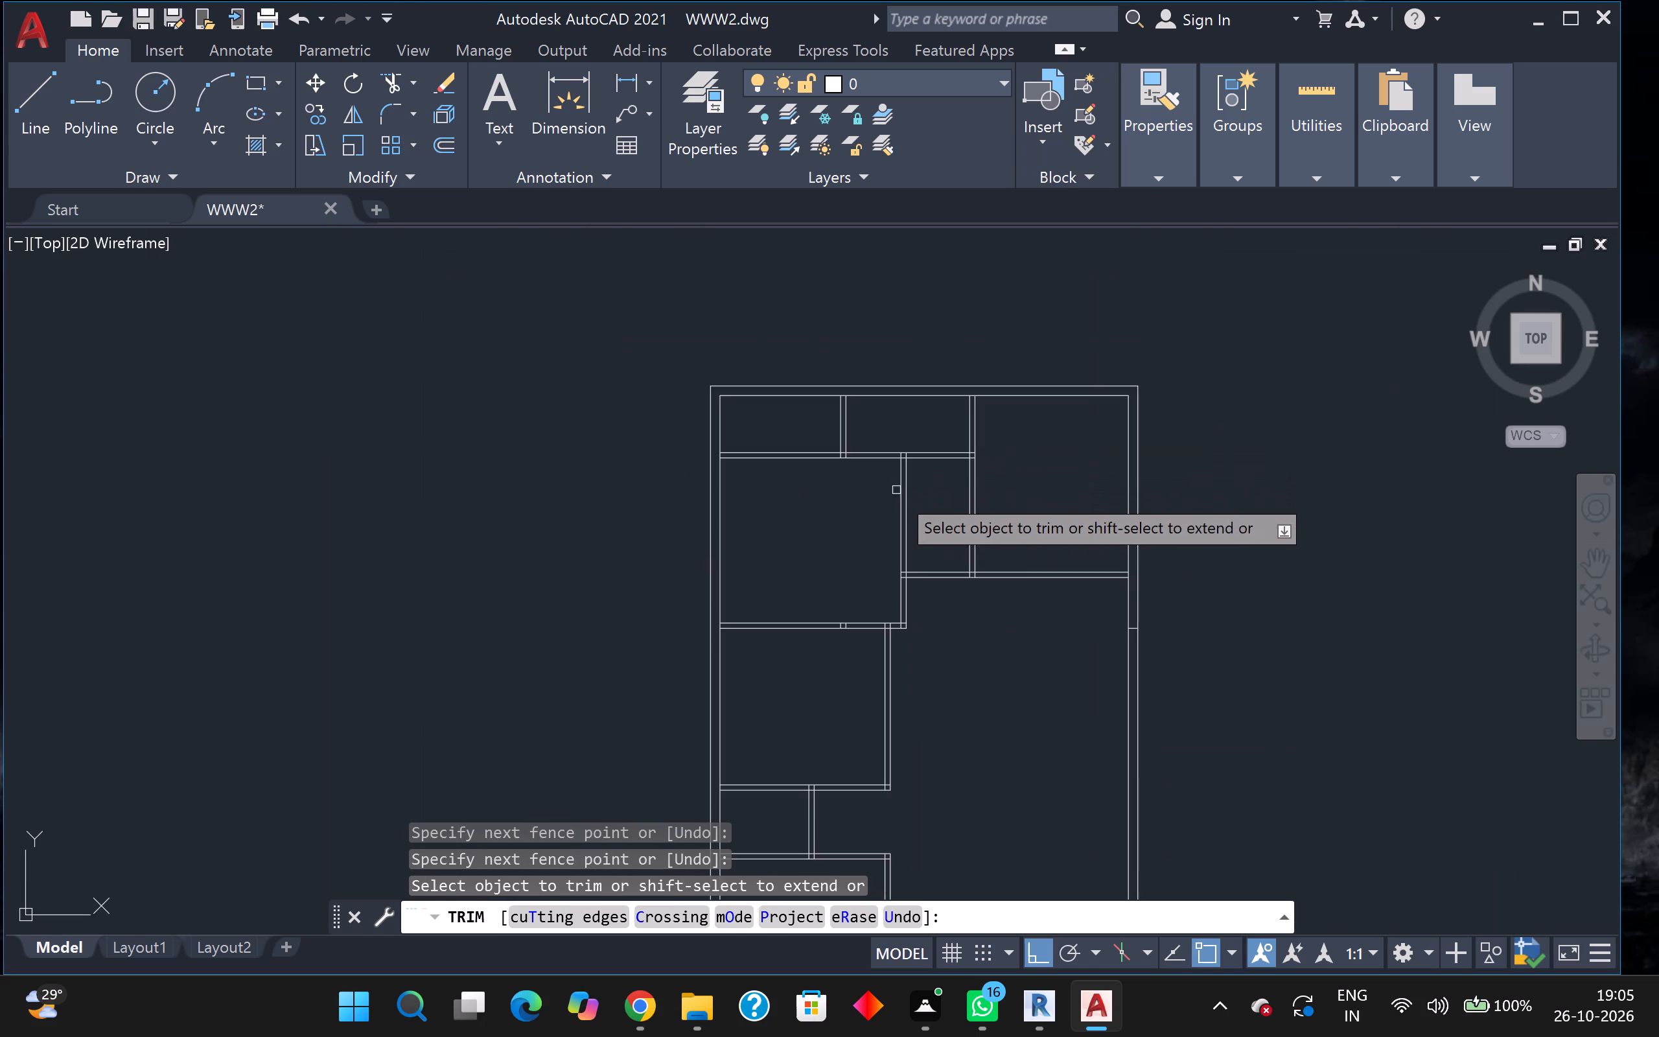
scroll(924, 553, "down", 1)
middle_click_drag(950, 574, 956, 417)
middle_click_drag(955, 486, 940, 434)
scroll(940, 434, "up", 1)
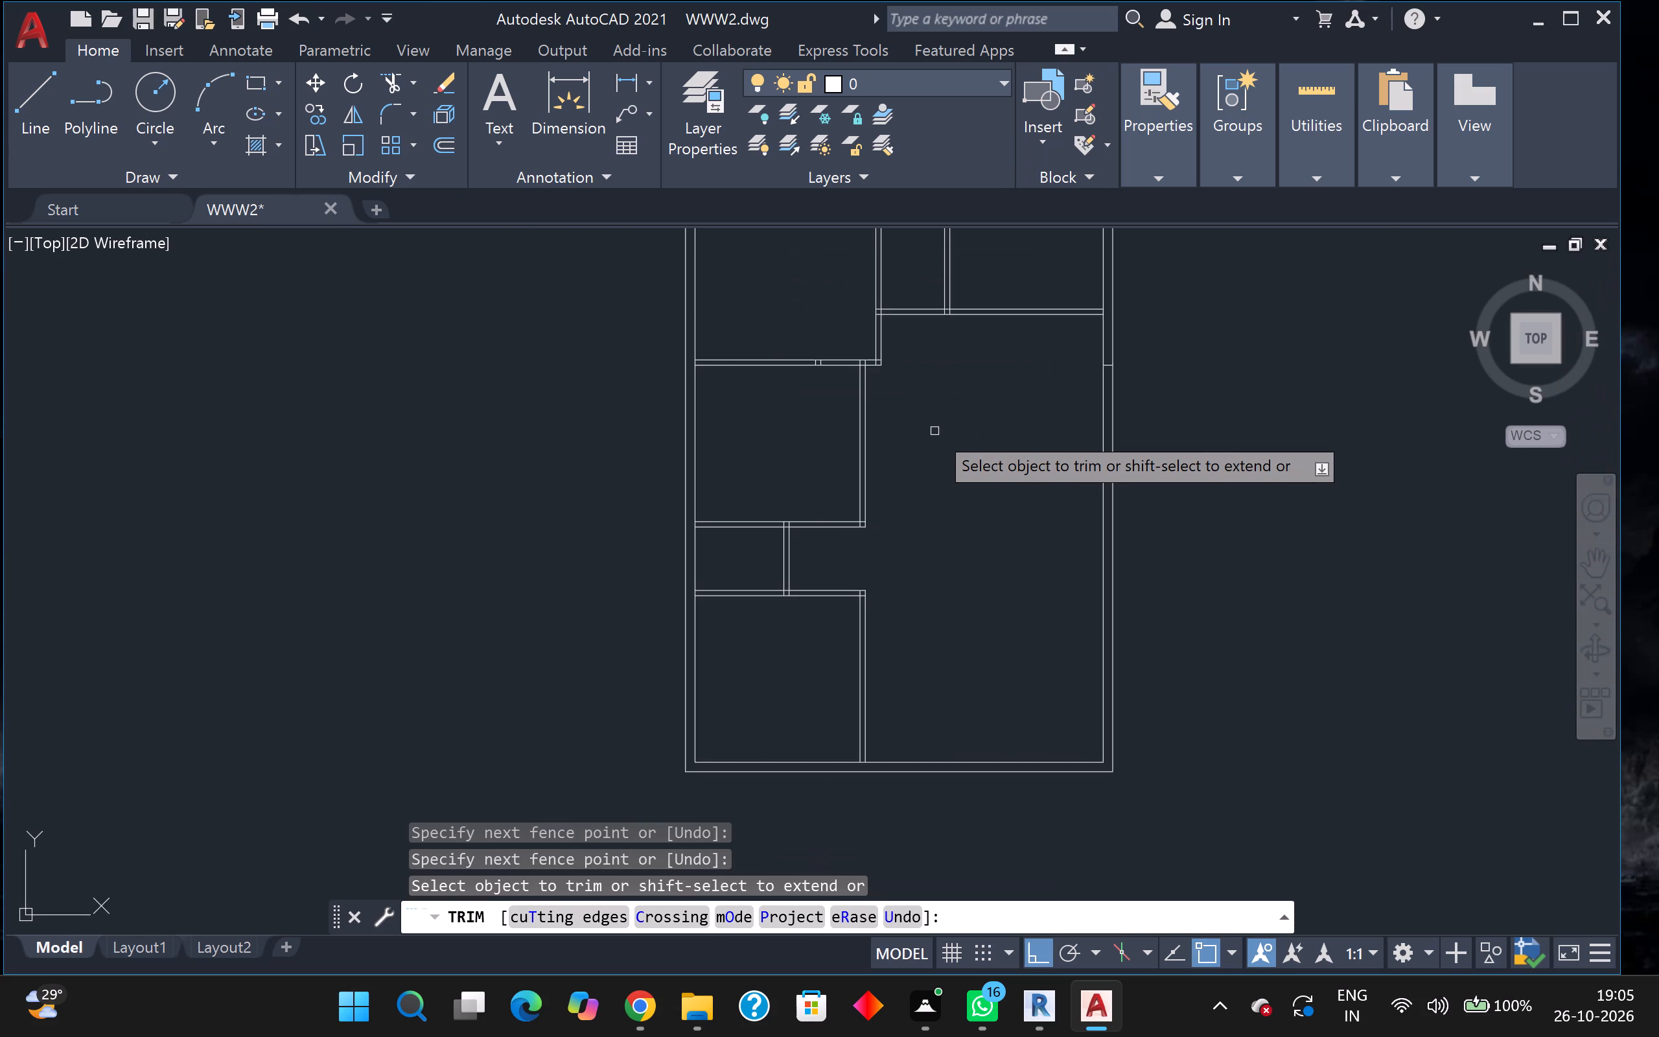
scroll(934, 431, "up", 1)
middle_click_drag(934, 431, 939, 524)
middle_click_drag(936, 525, 887, 446)
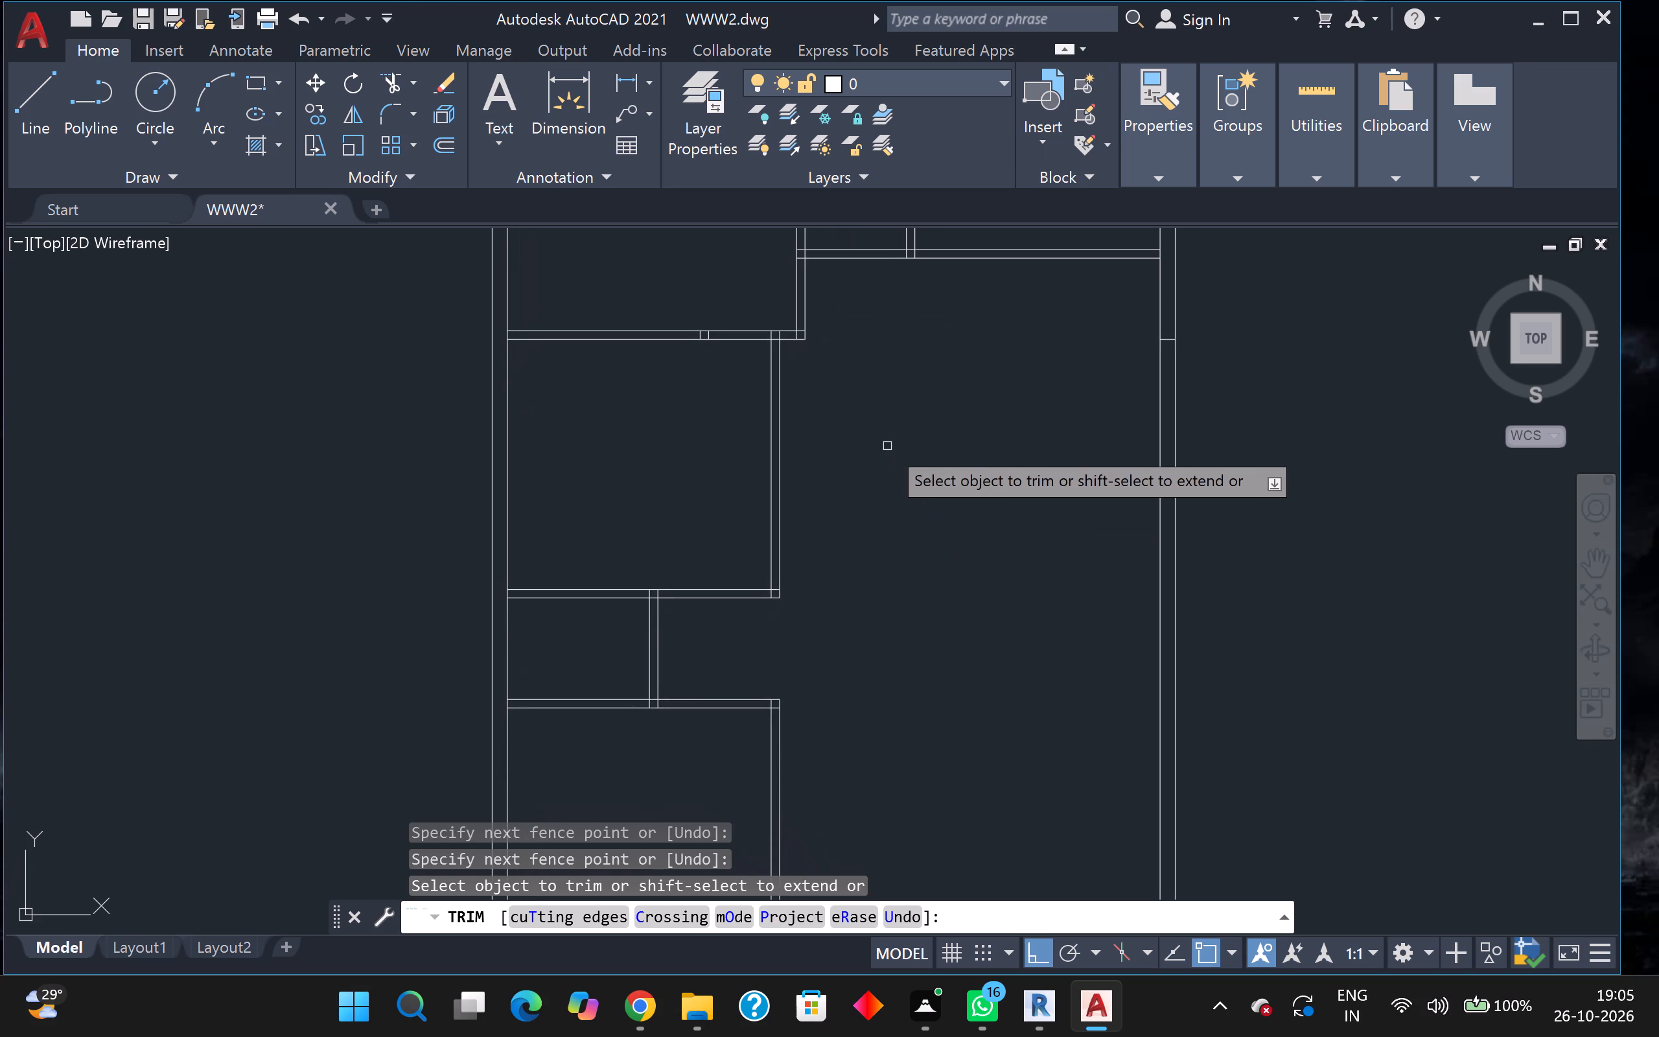
scroll(870, 449, "down", 2)
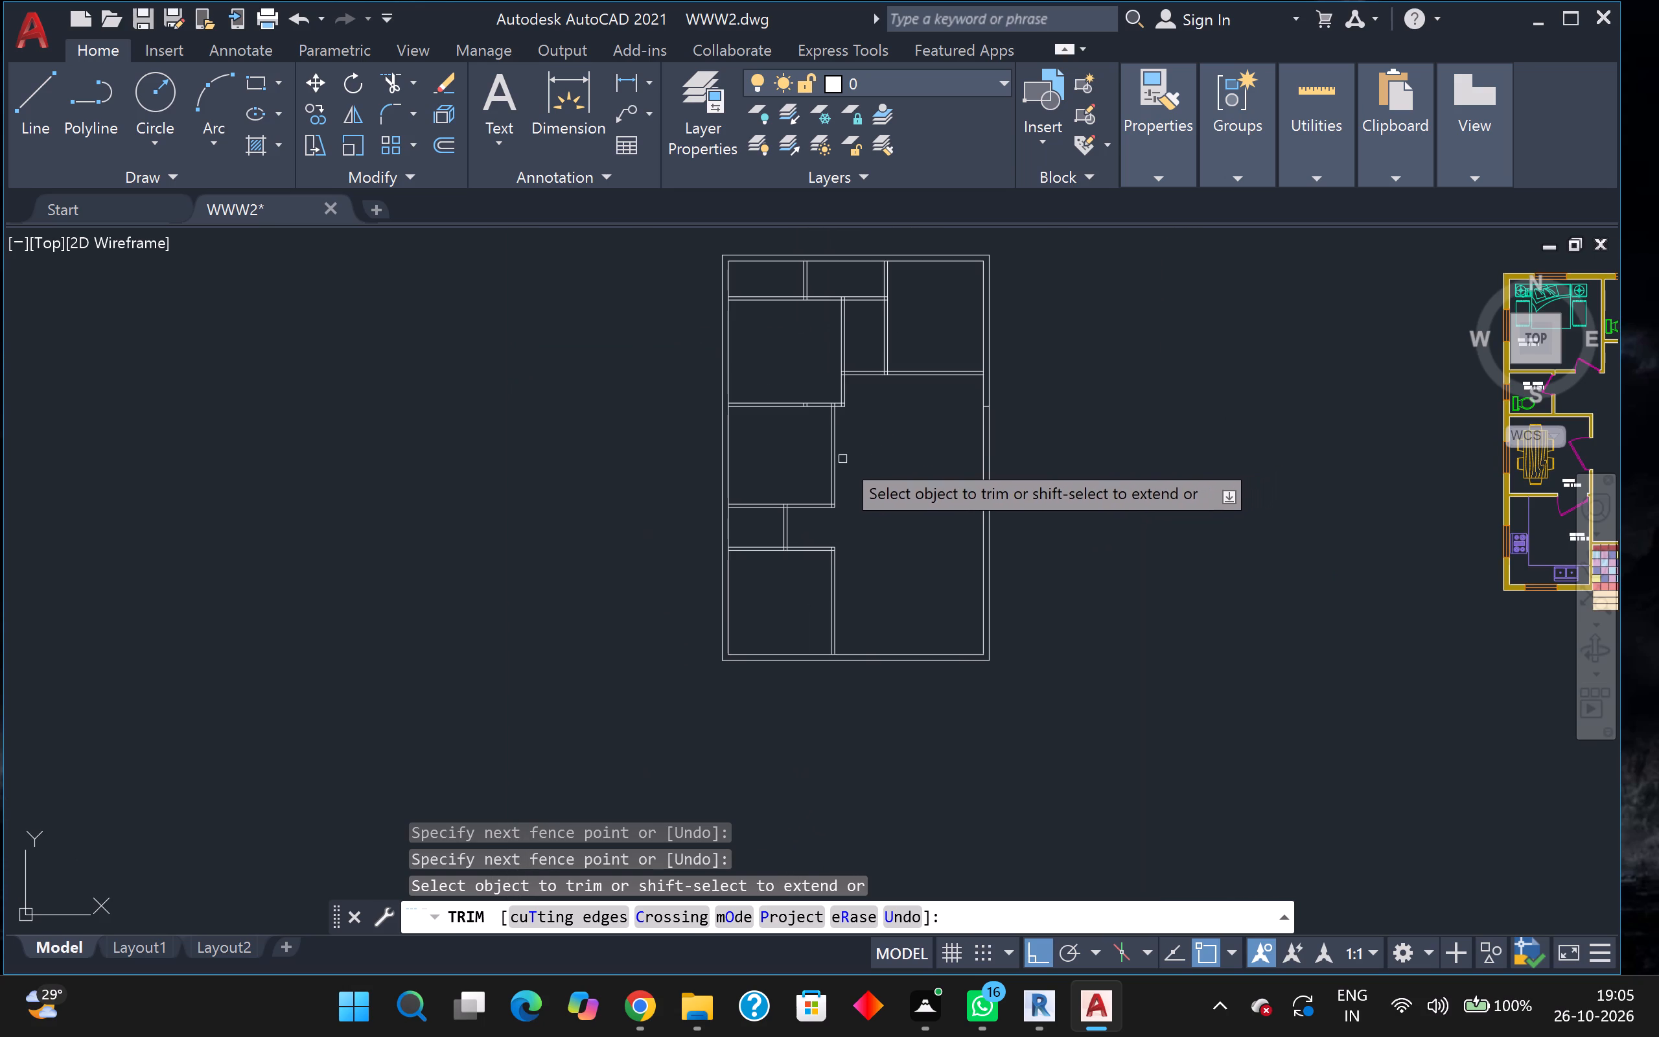
scroll(958, 517, "up", 2)
middle_click_drag(951, 518, 934, 525)
scroll(951, 518, "down", 1)
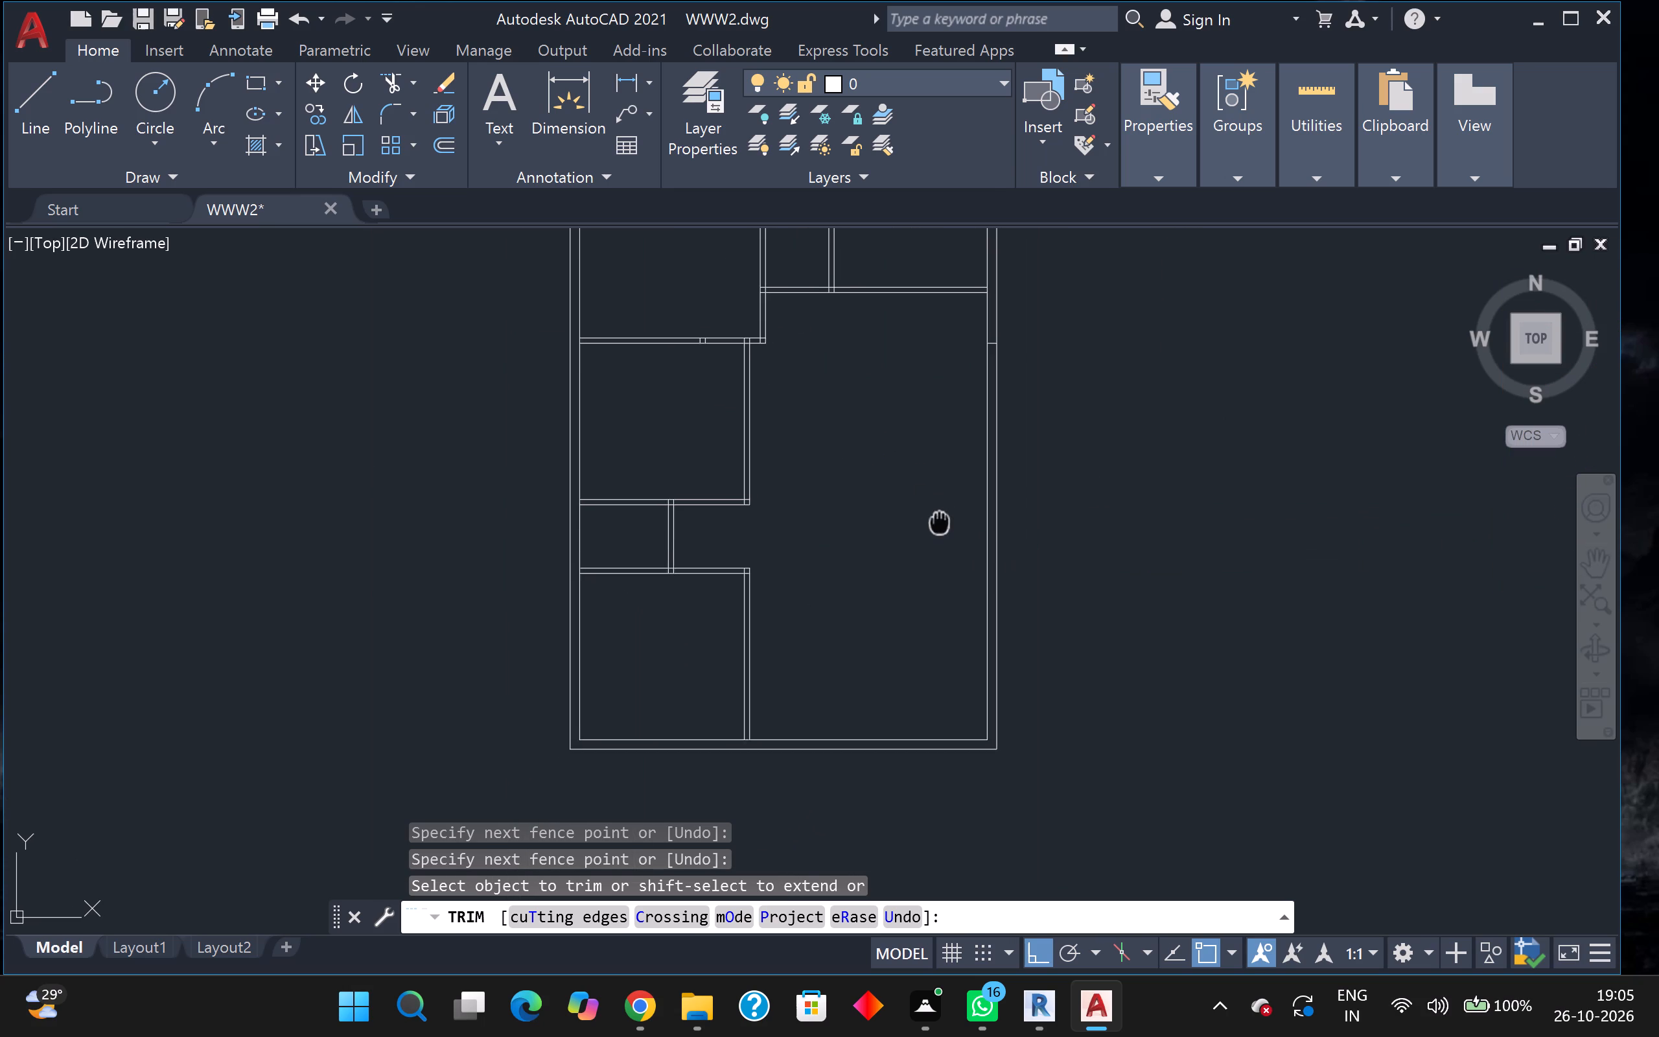
middle_click_drag(934, 525, 862, 561)
scroll(861, 521, "up", 1)
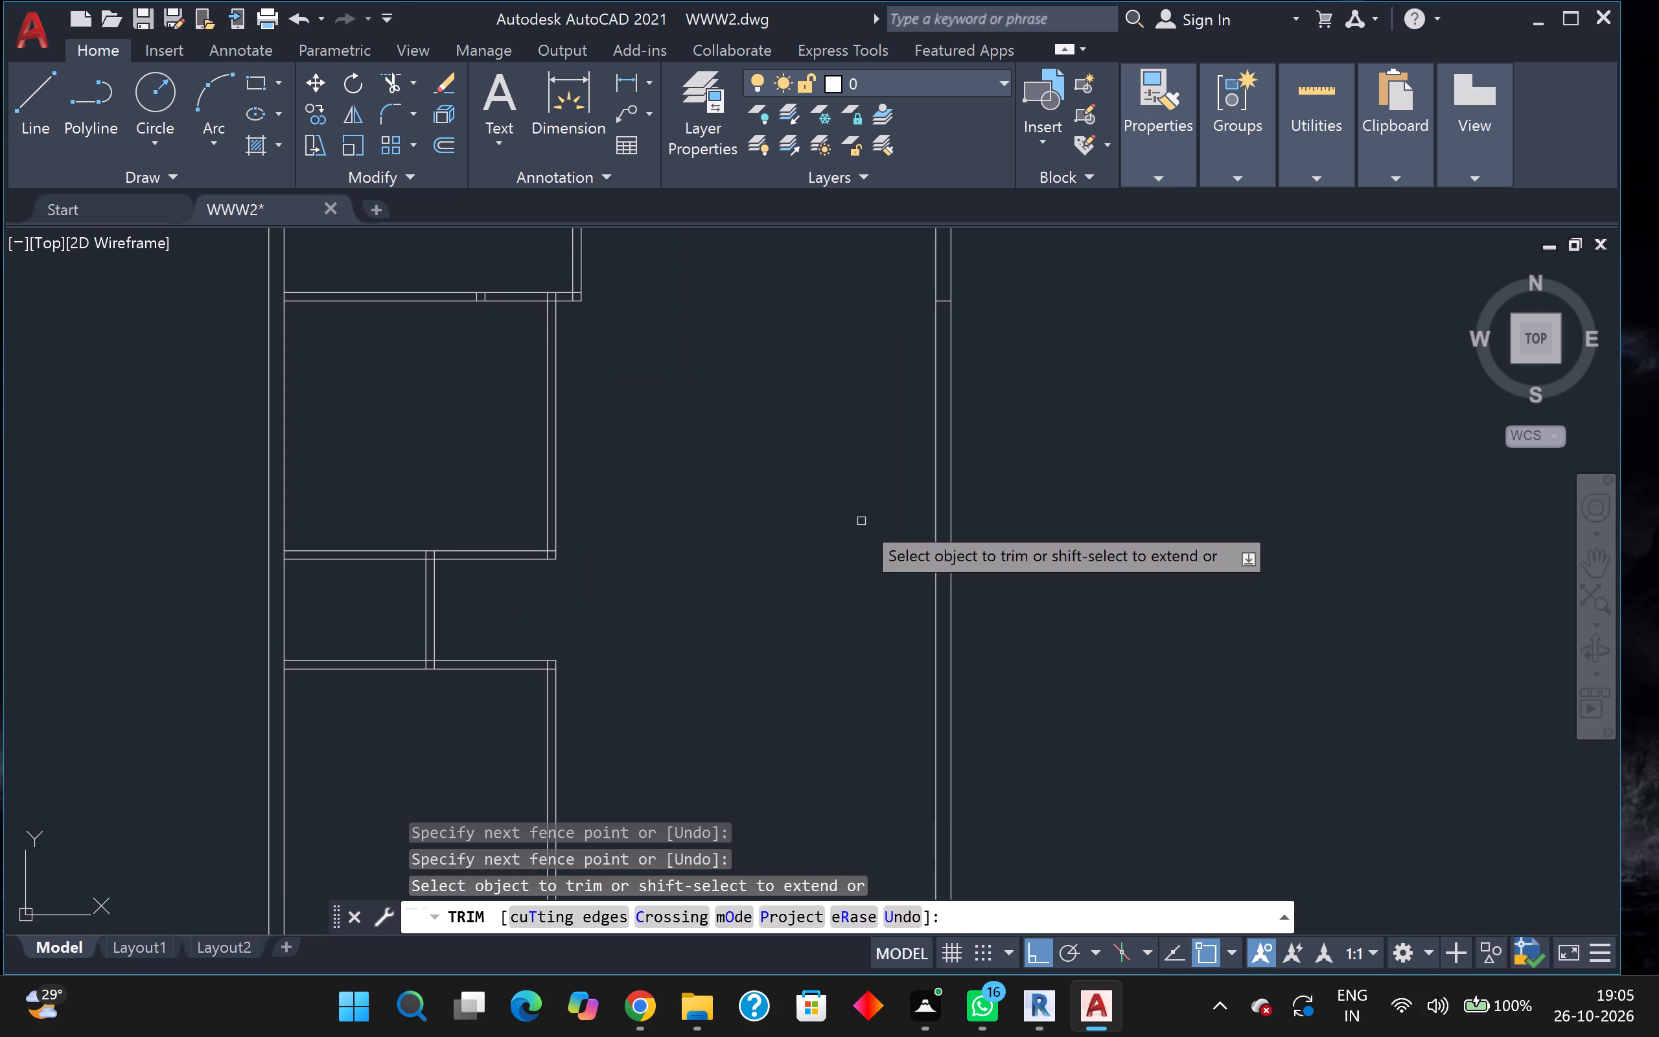
key("Escape")
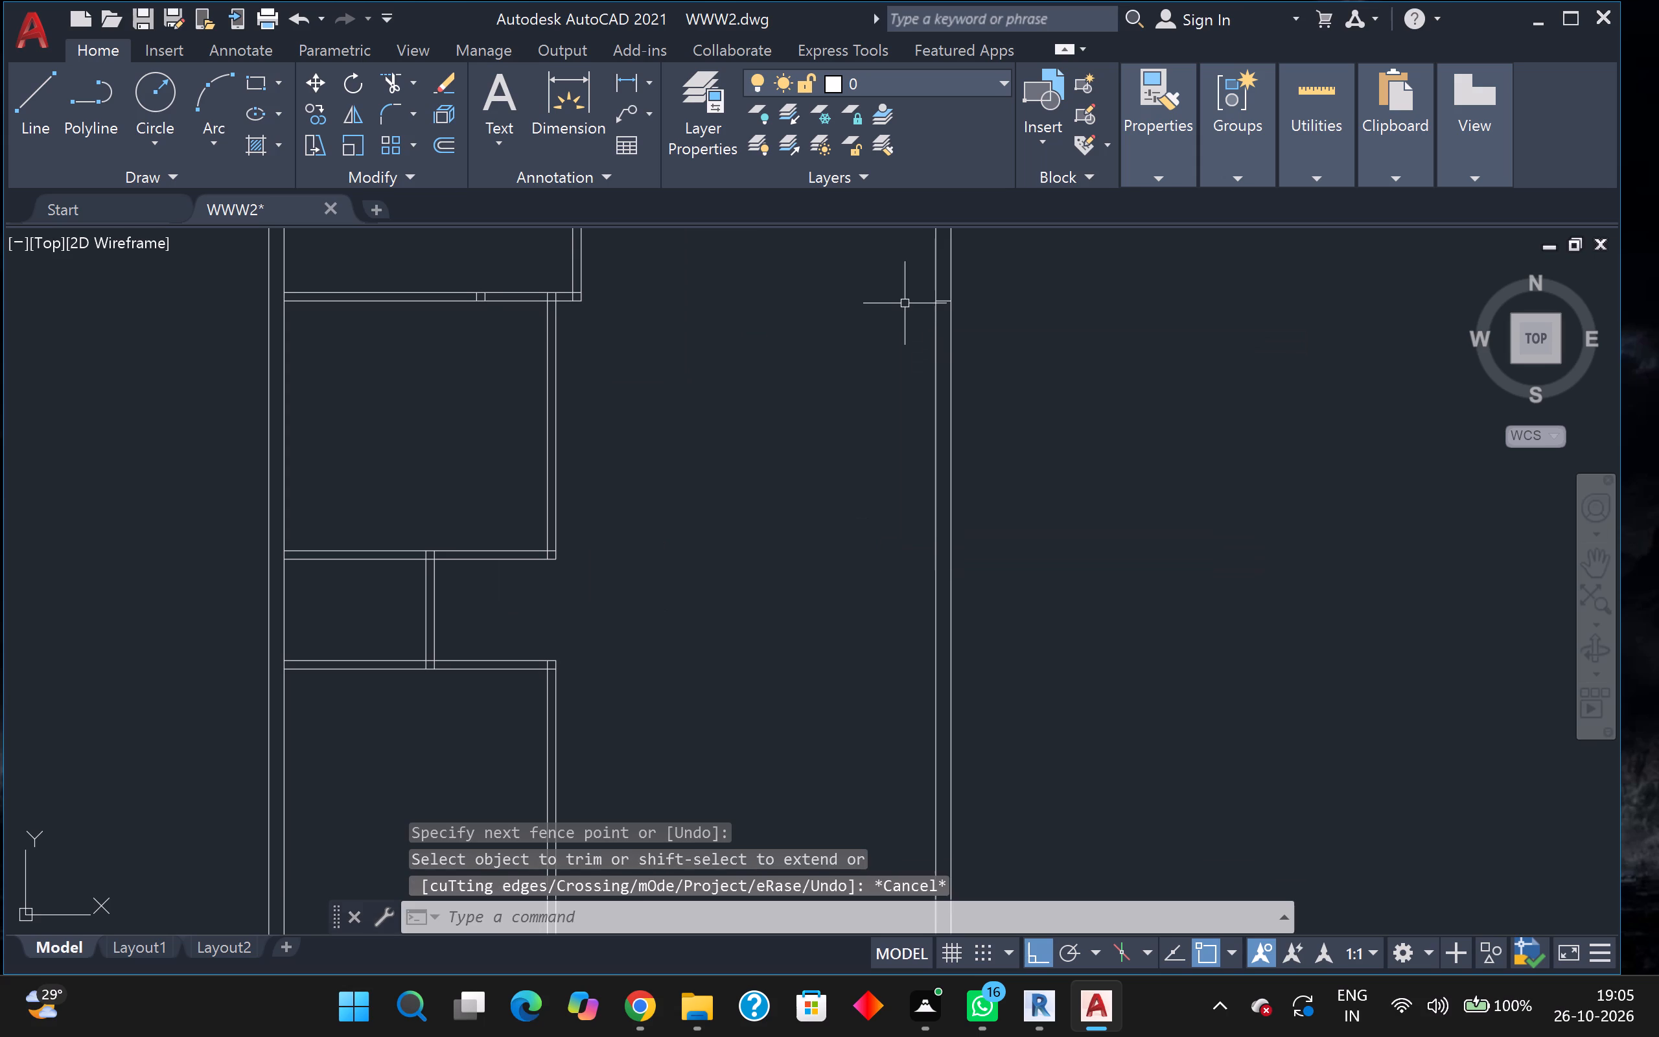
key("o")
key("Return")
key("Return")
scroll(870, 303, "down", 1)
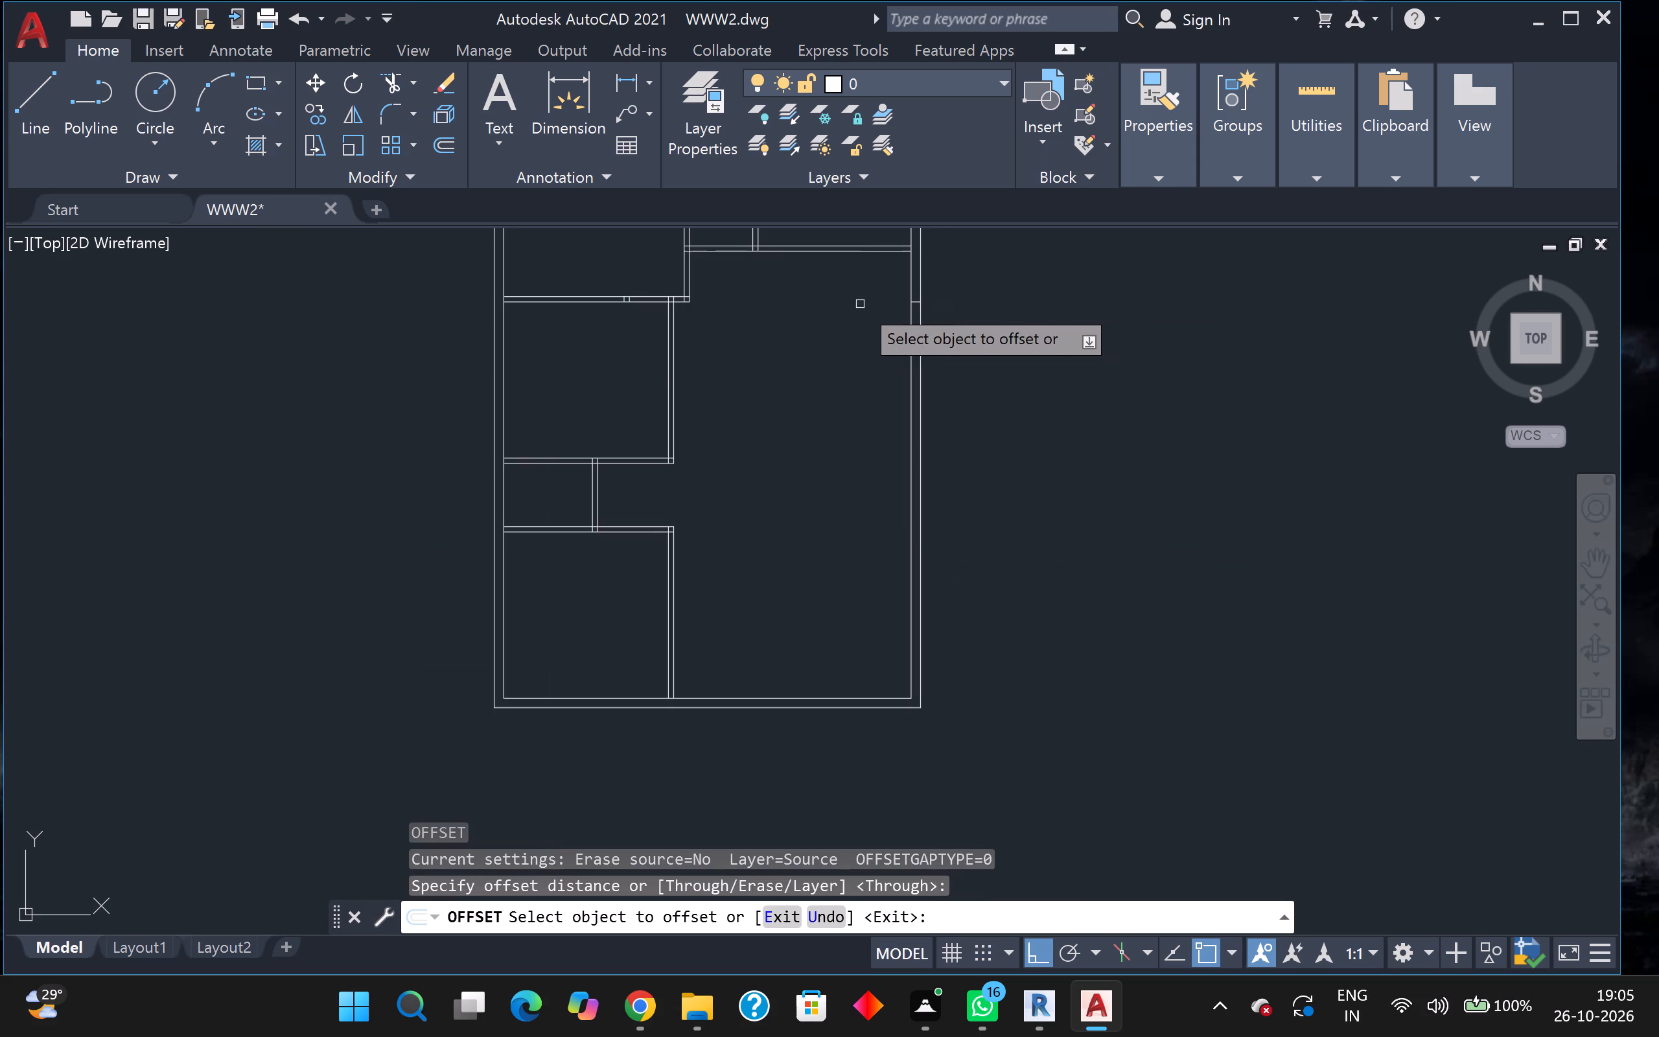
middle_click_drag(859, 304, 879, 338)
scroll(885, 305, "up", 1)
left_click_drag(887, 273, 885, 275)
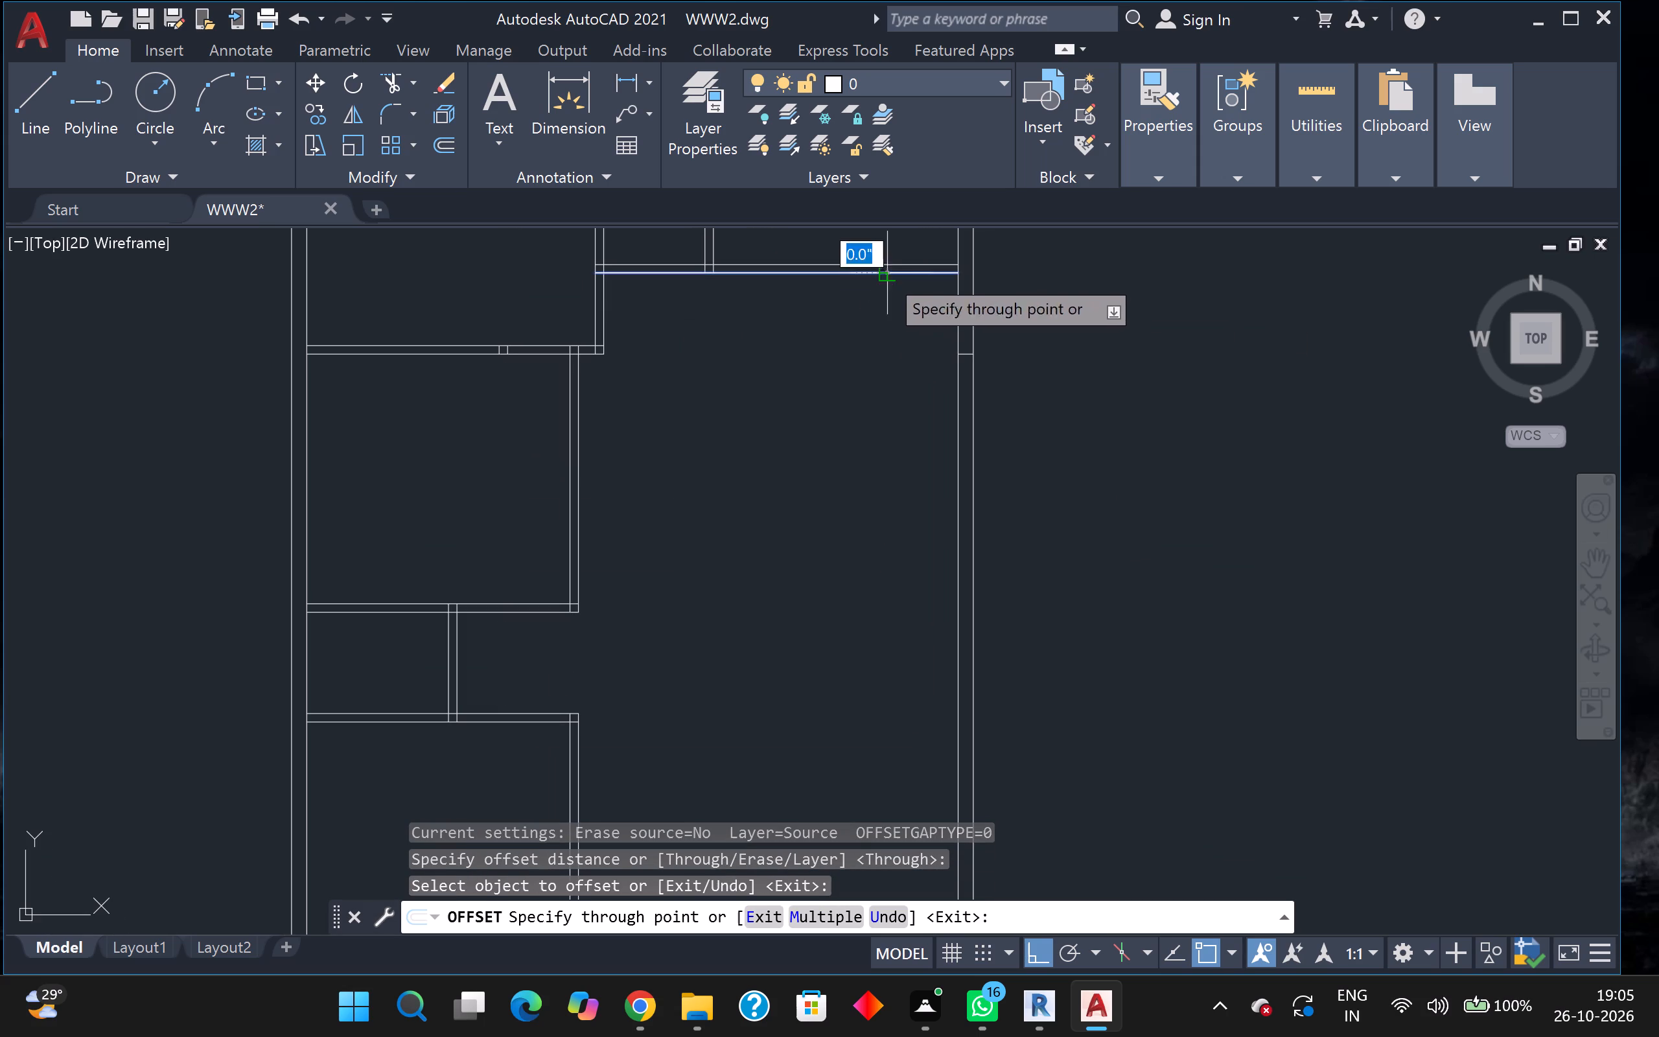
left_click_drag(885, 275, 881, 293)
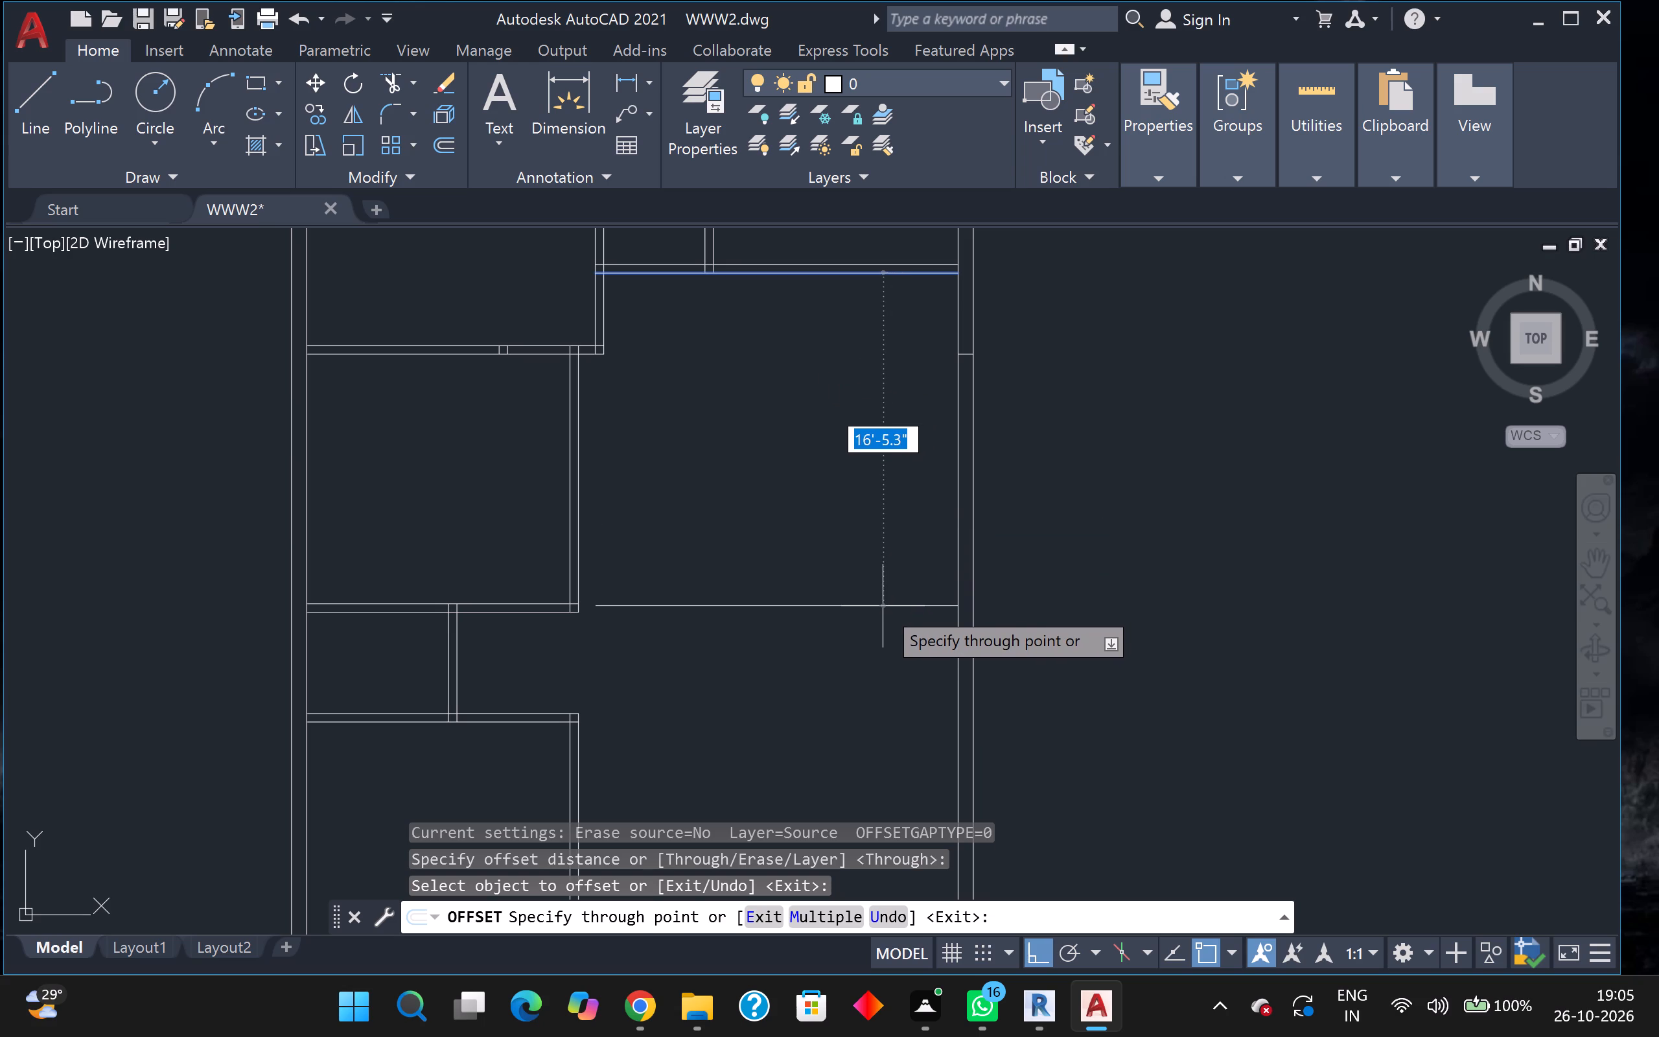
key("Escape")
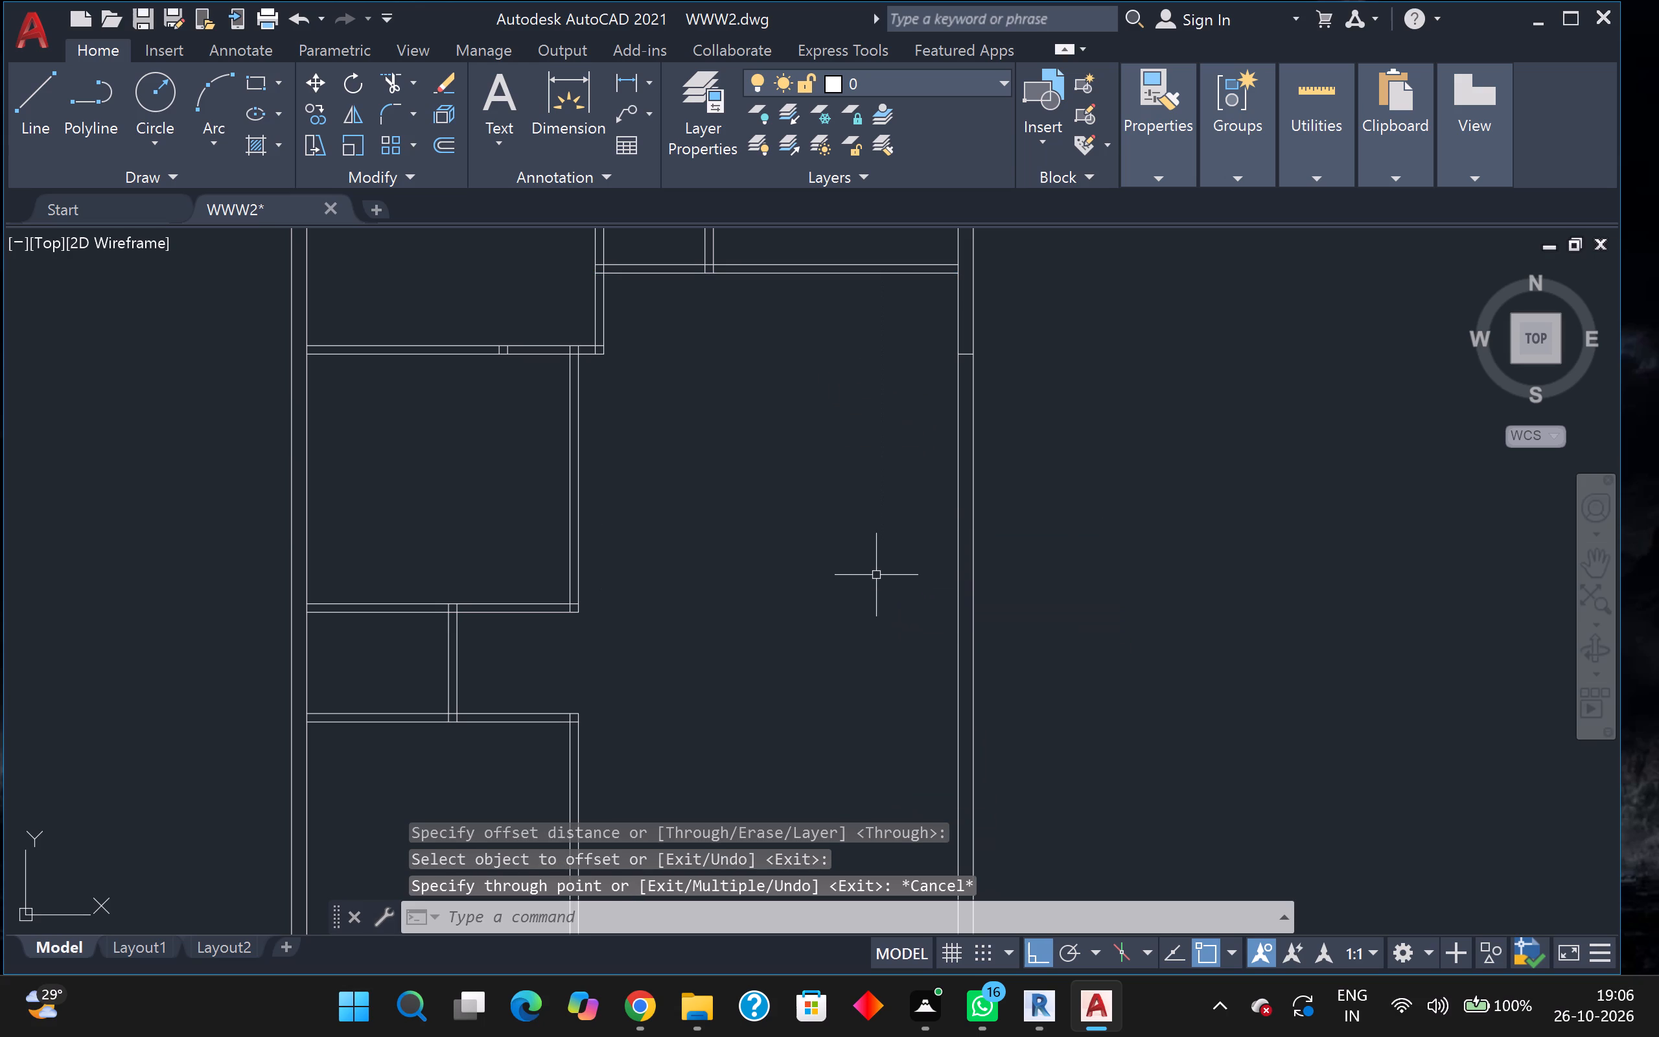
Create a vertical partition by offsetting the east wall's inner line 11' west and that new line another 5" west.
key("o")
key("Return")
key("Return")
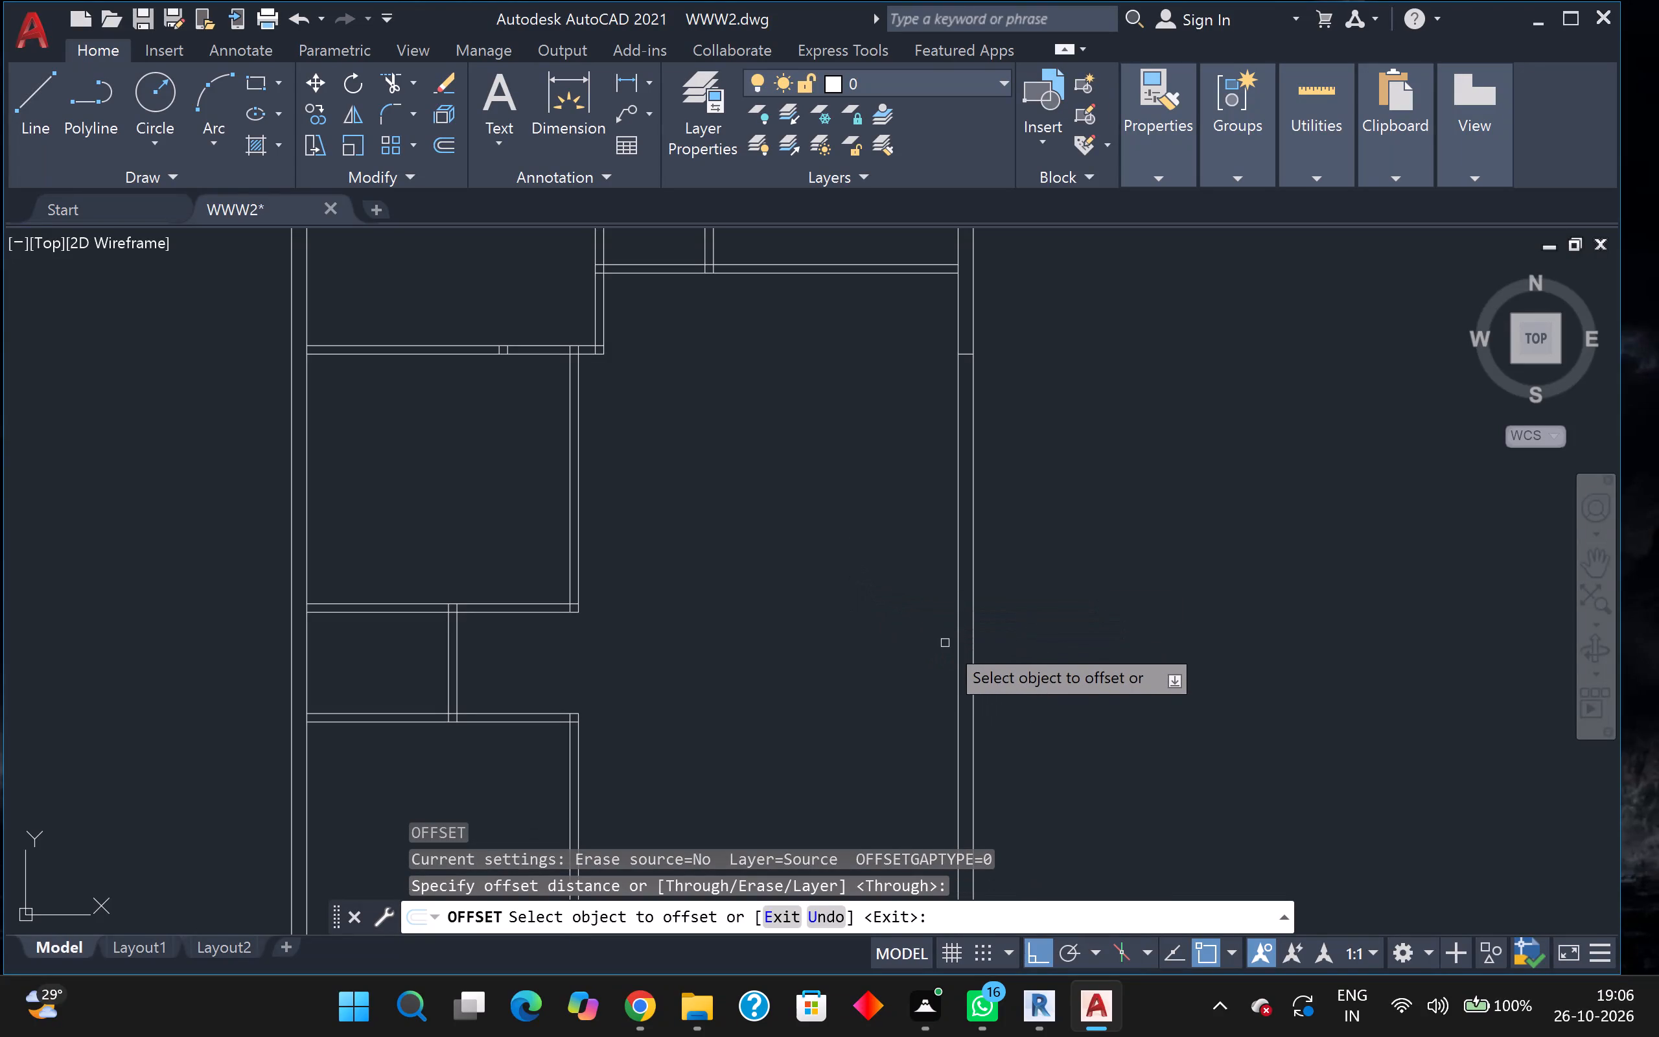
left_click(957, 649)
type("11'")
key("Return")
scroll(866, 638, "down", 1)
middle_click_drag(866, 638, 912, 434)
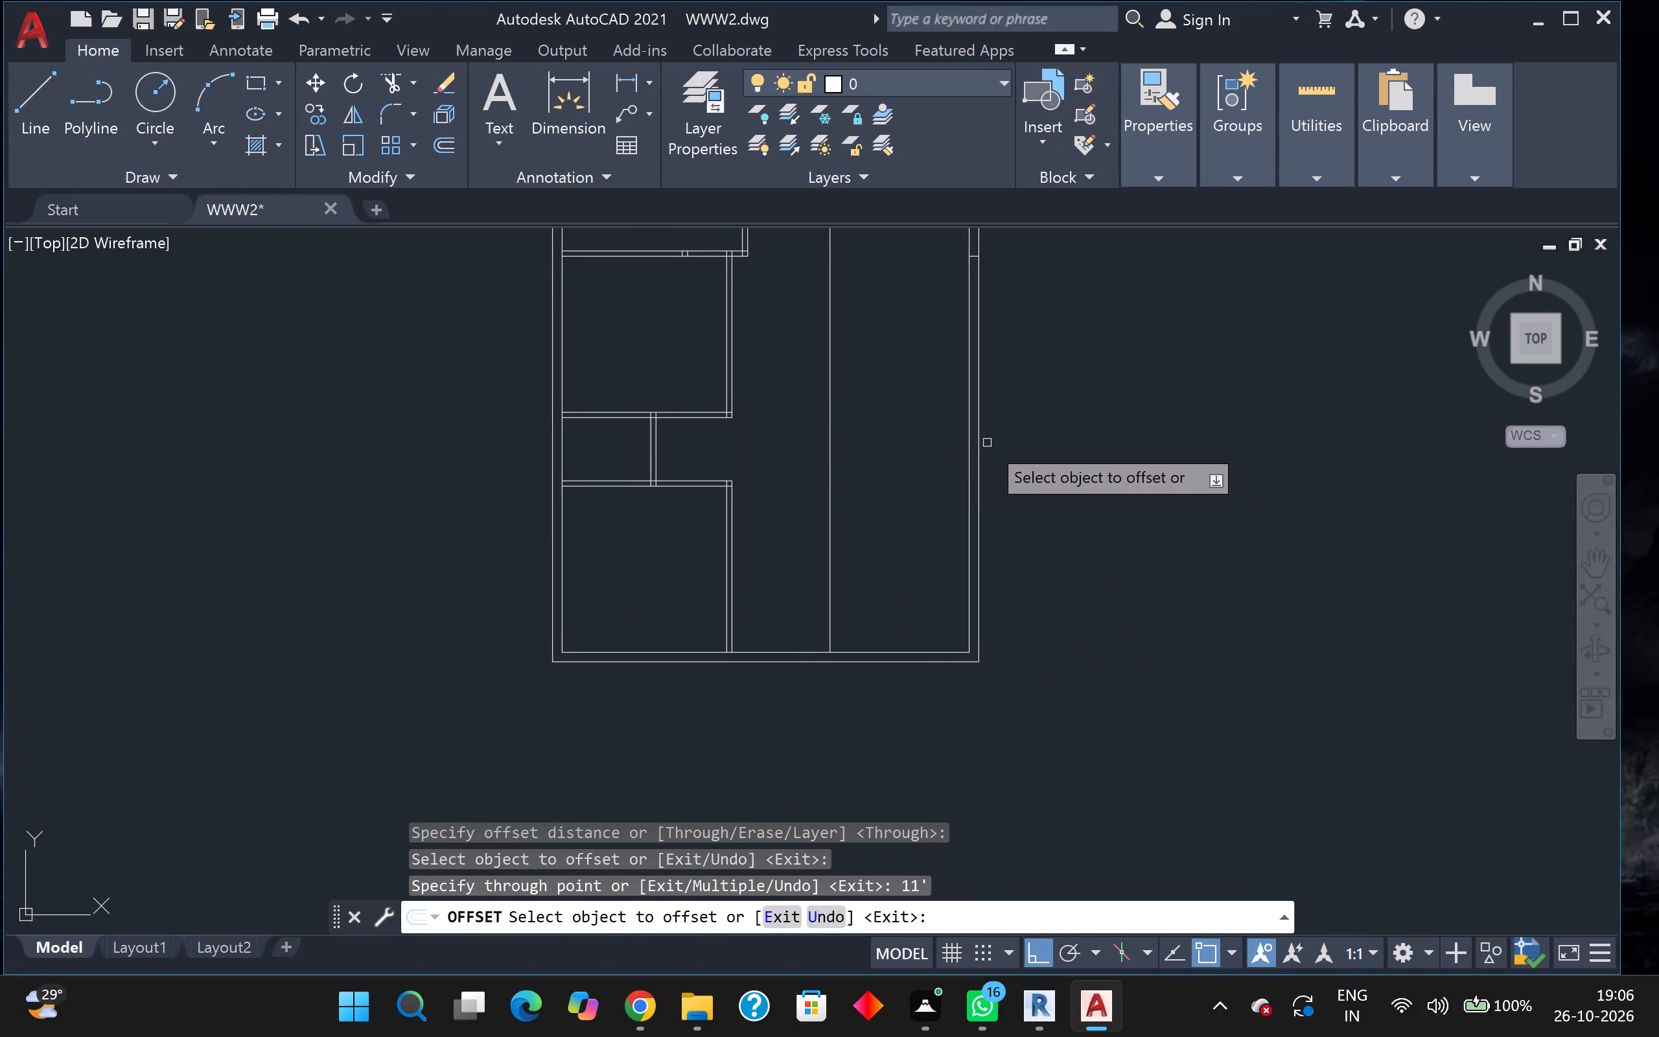
left_click(833, 450)
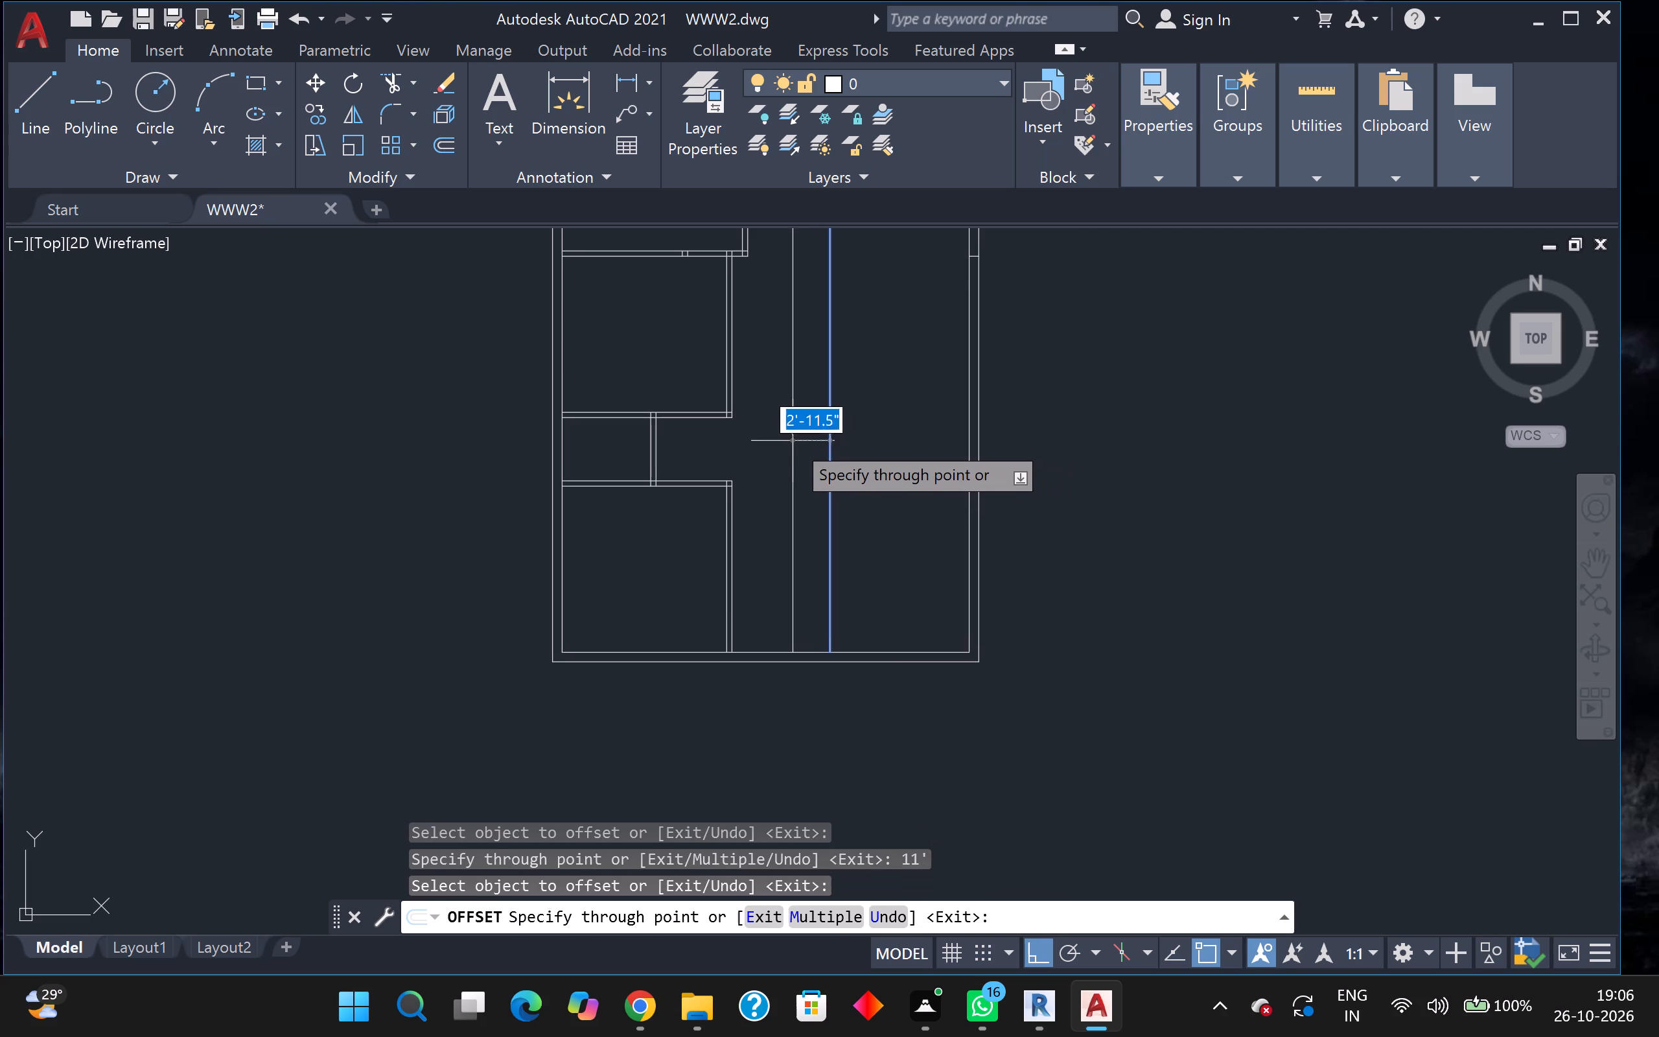
key("5")
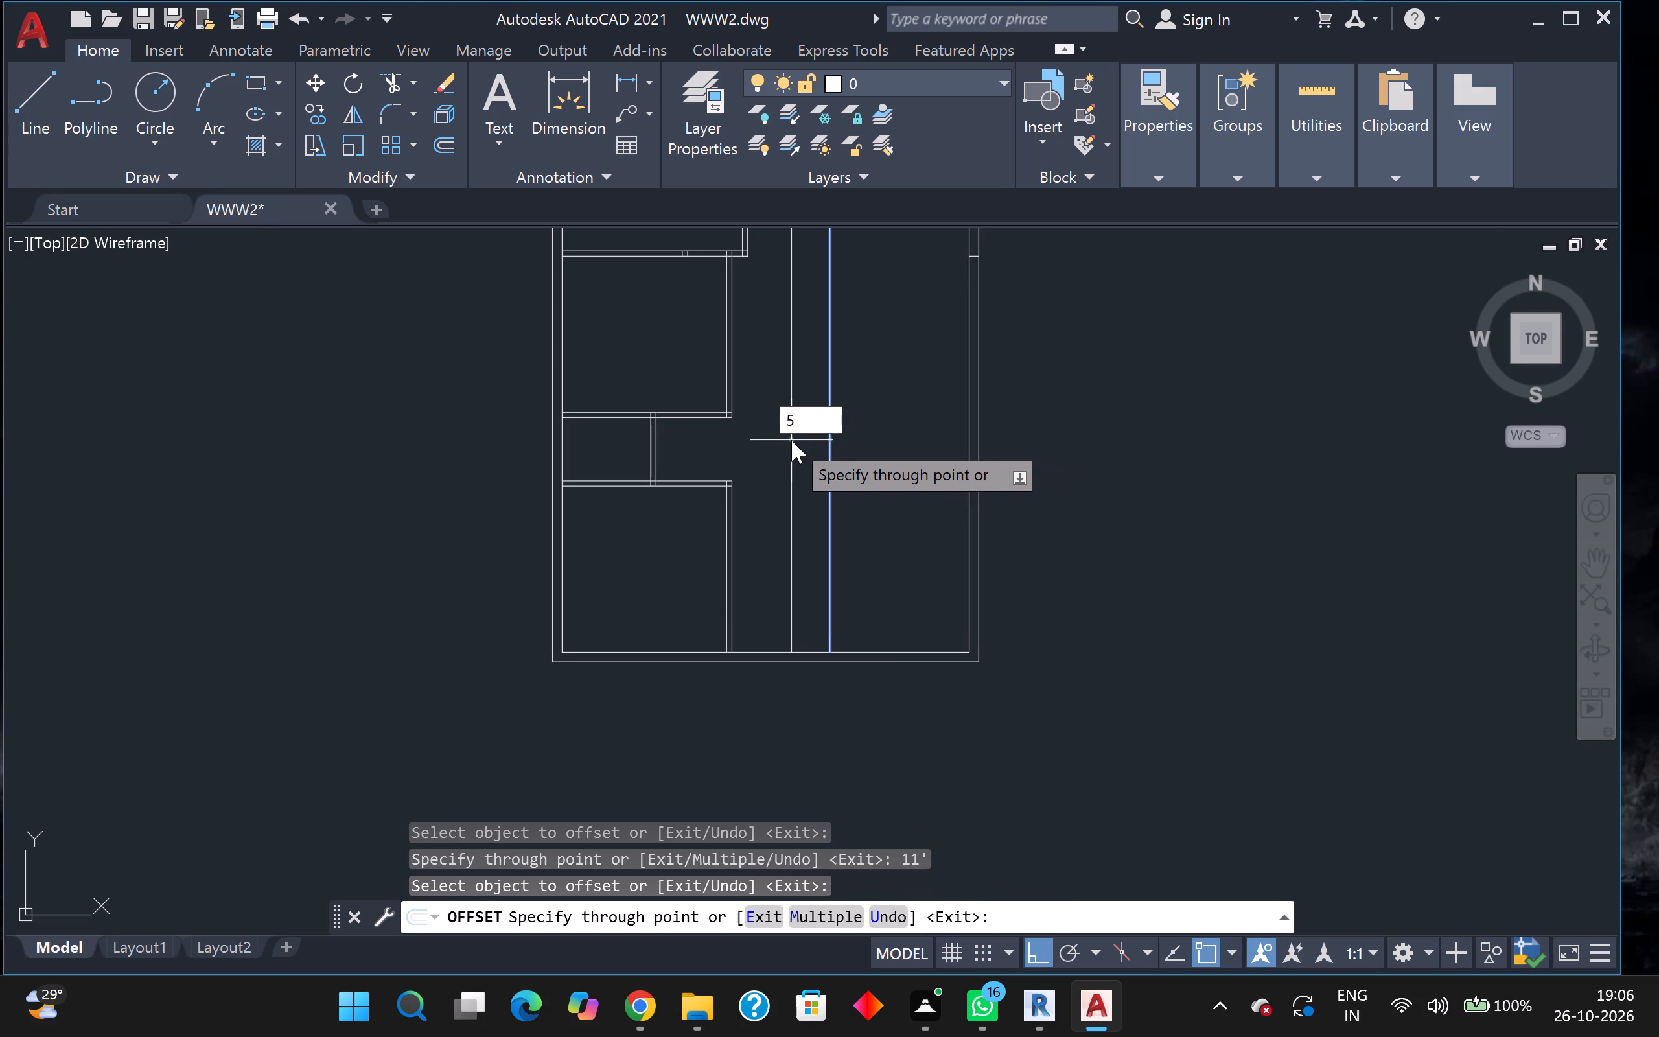
key("Return")
Create a horizontal partition by offsetting the northeast room's lower partition line 15' south and the new line by 5".
scroll(791, 440, "down", 1)
middle_click_drag(862, 461, 913, 504)
middle_click_drag(914, 506, 914, 563)
scroll(898, 506, "up", 1)
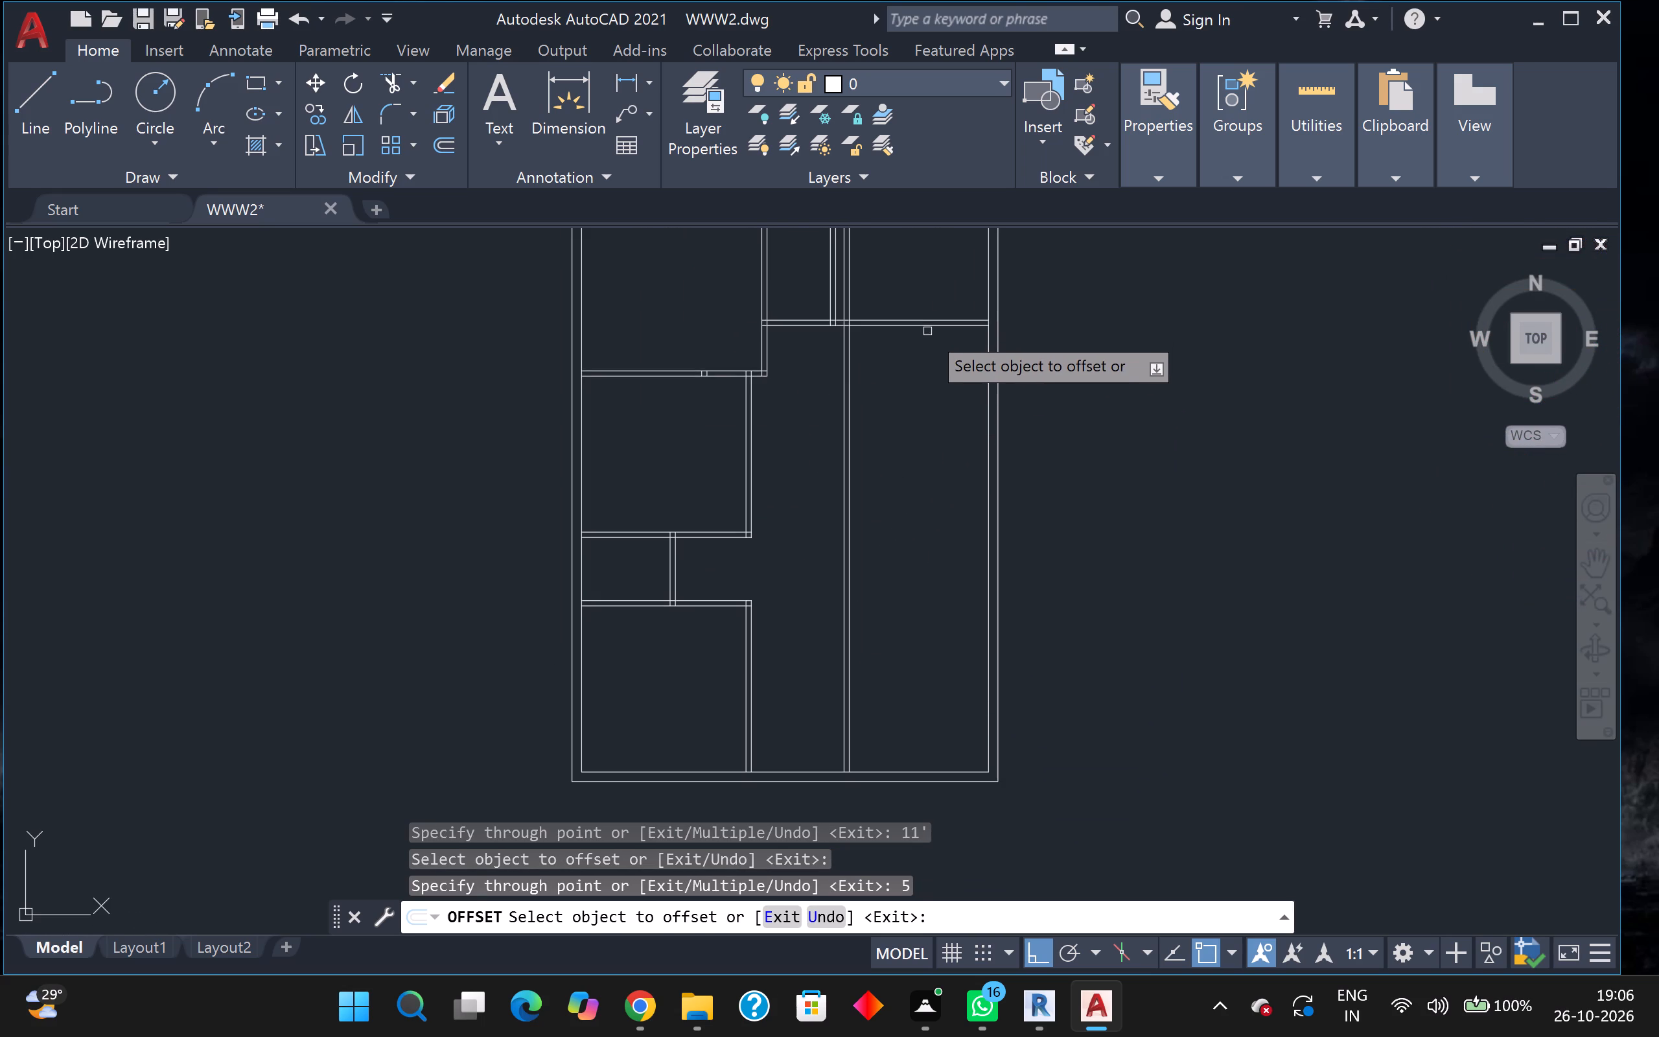
scroll(927, 331, "up", 1)
middle_click_drag(927, 353, 944, 493)
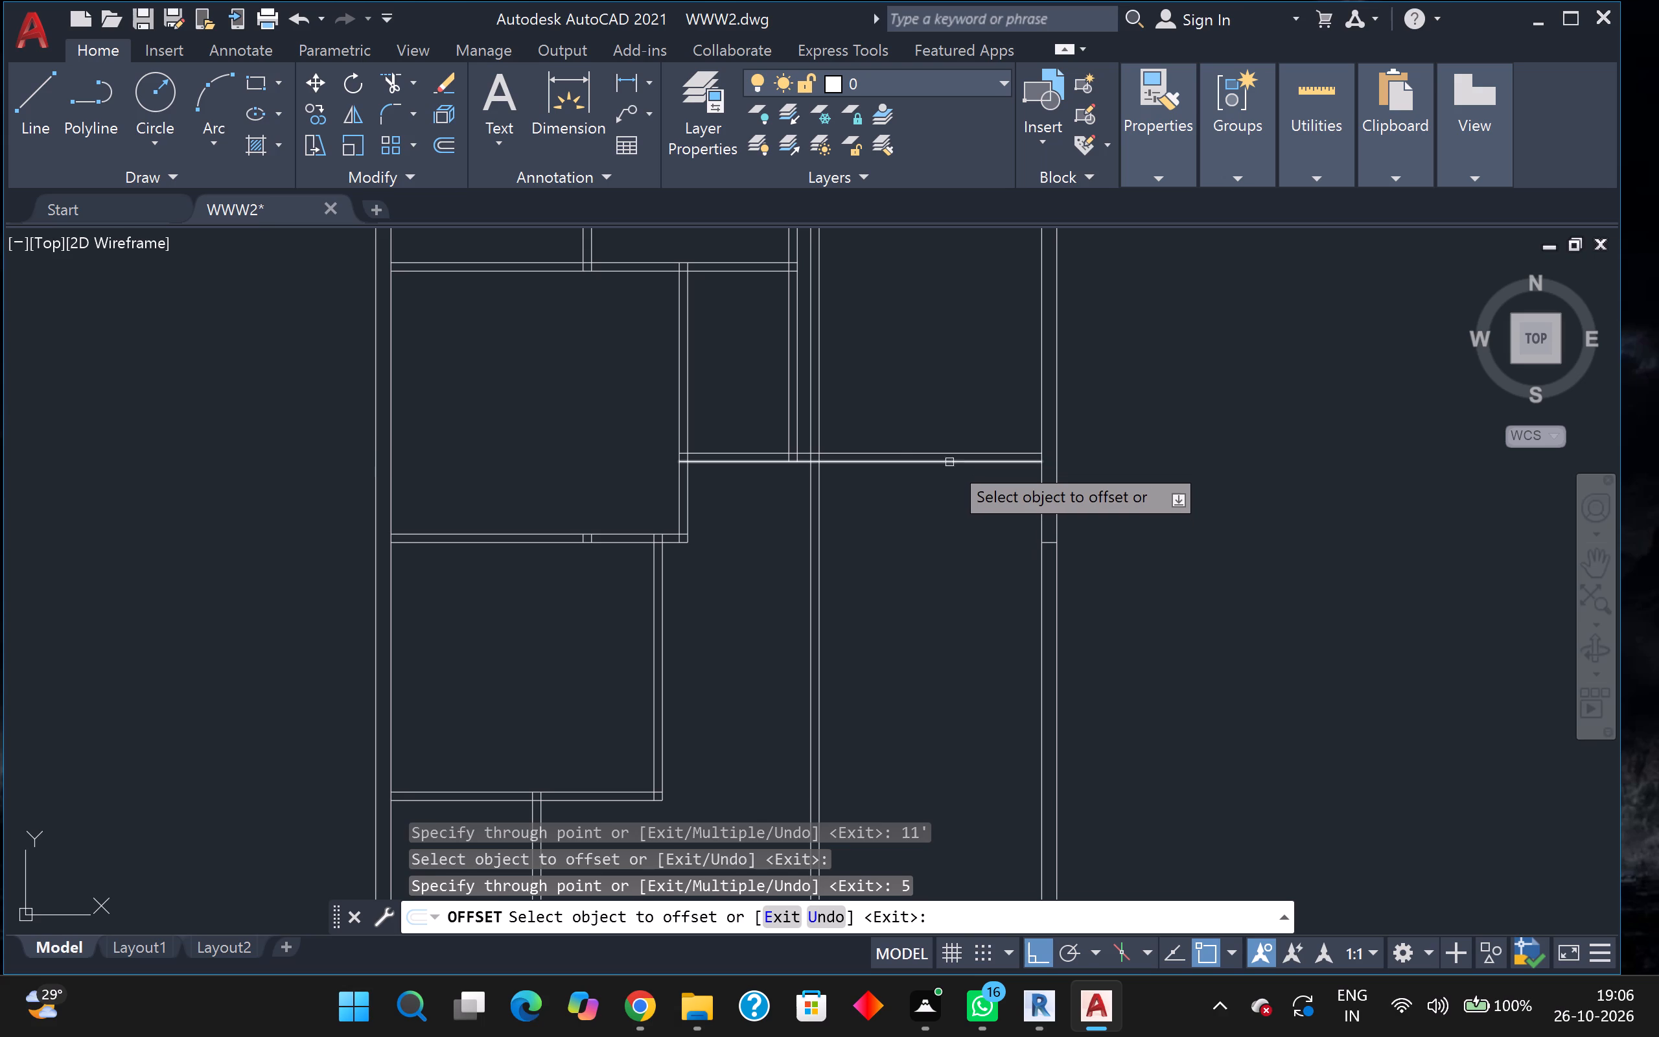
left_click(949, 462)
scroll(934, 577, "down", 1)
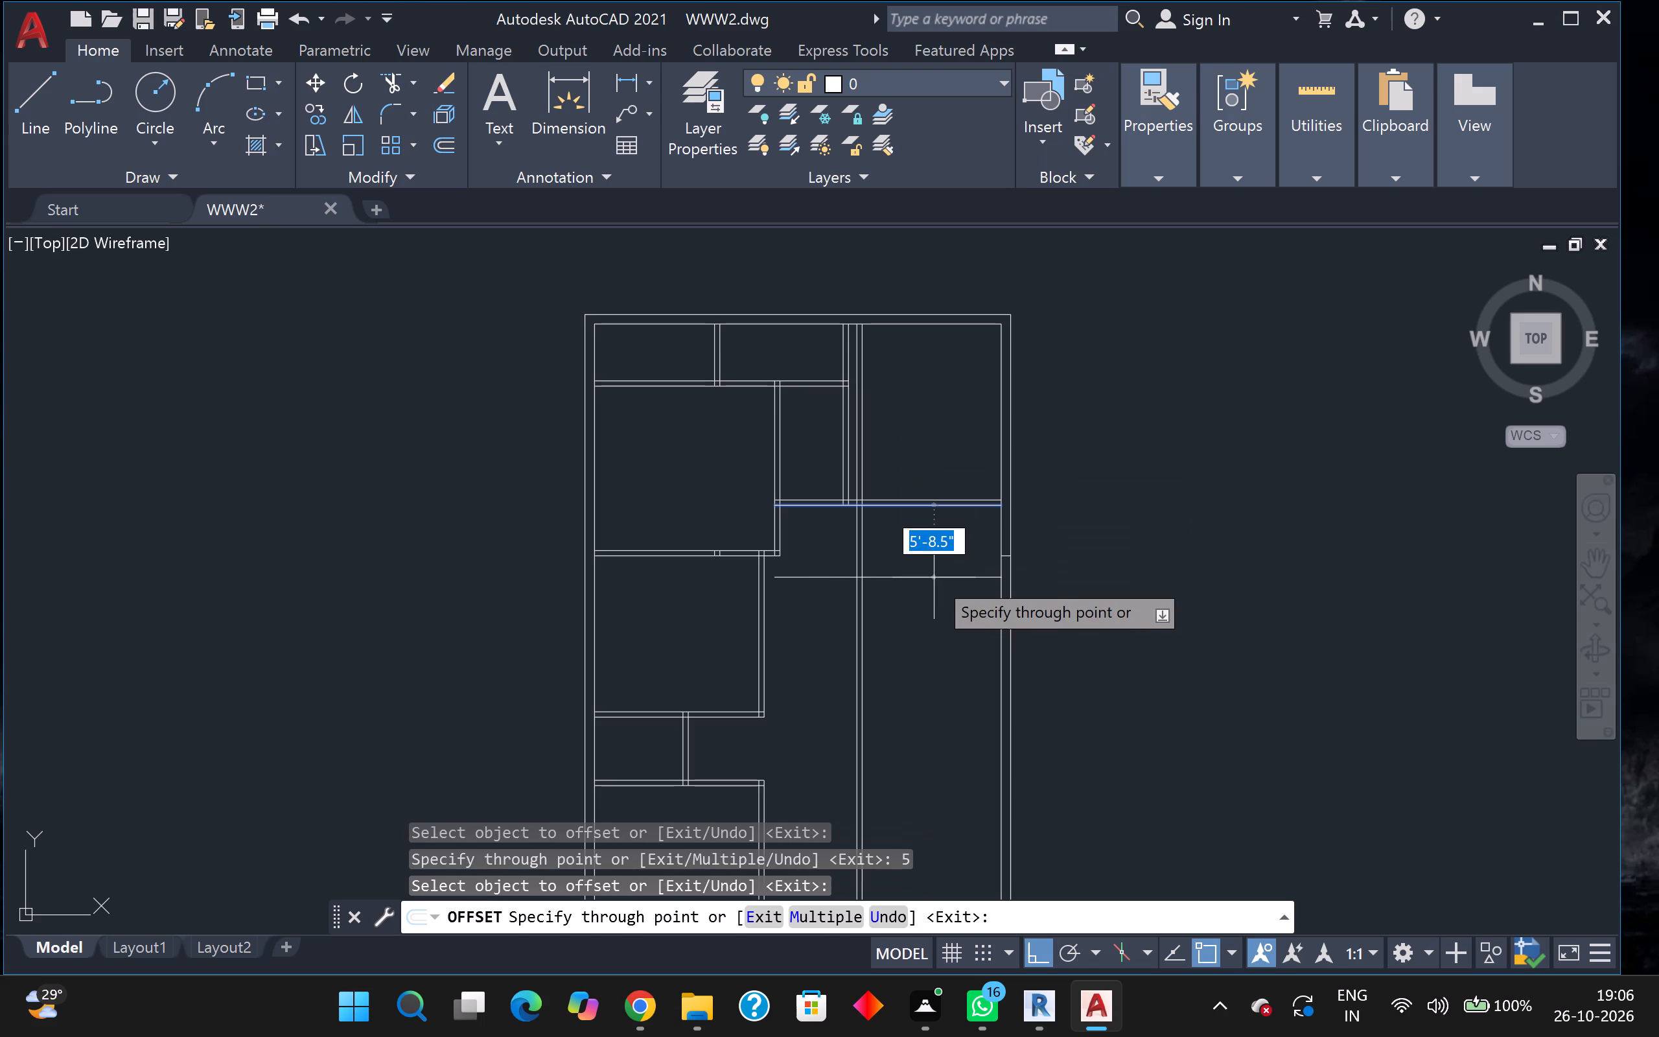
scroll(934, 577, "down", 1)
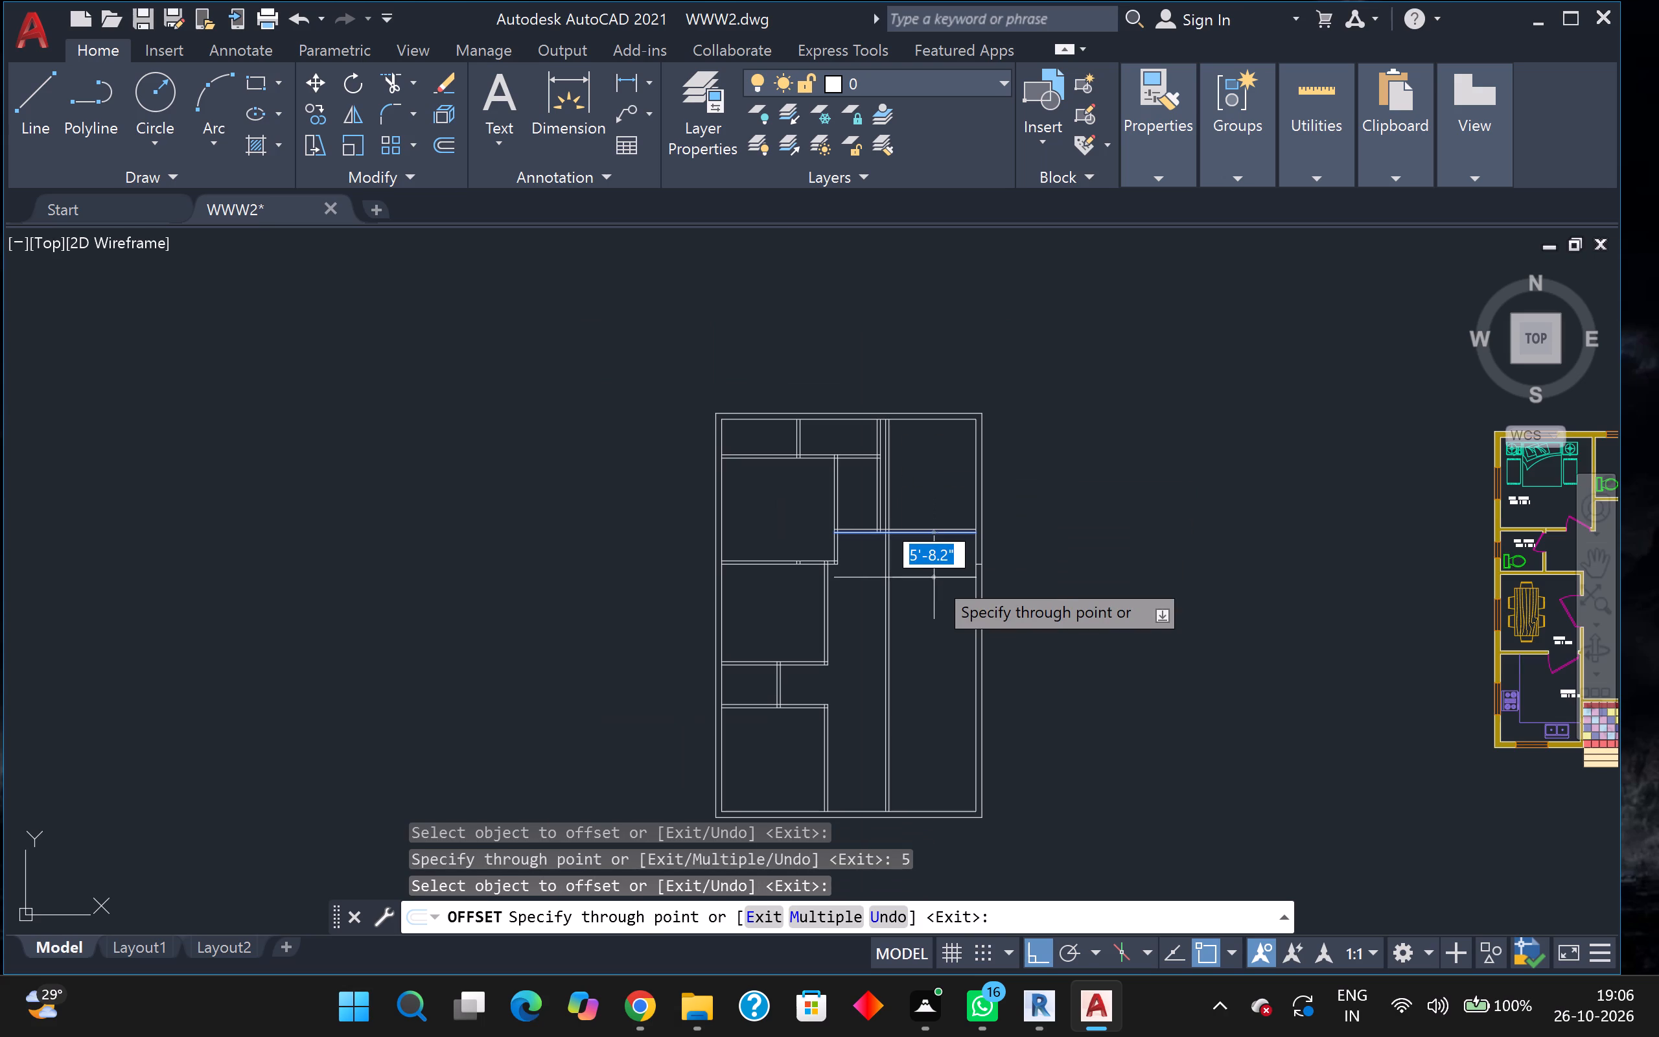
key("1")
key("5")
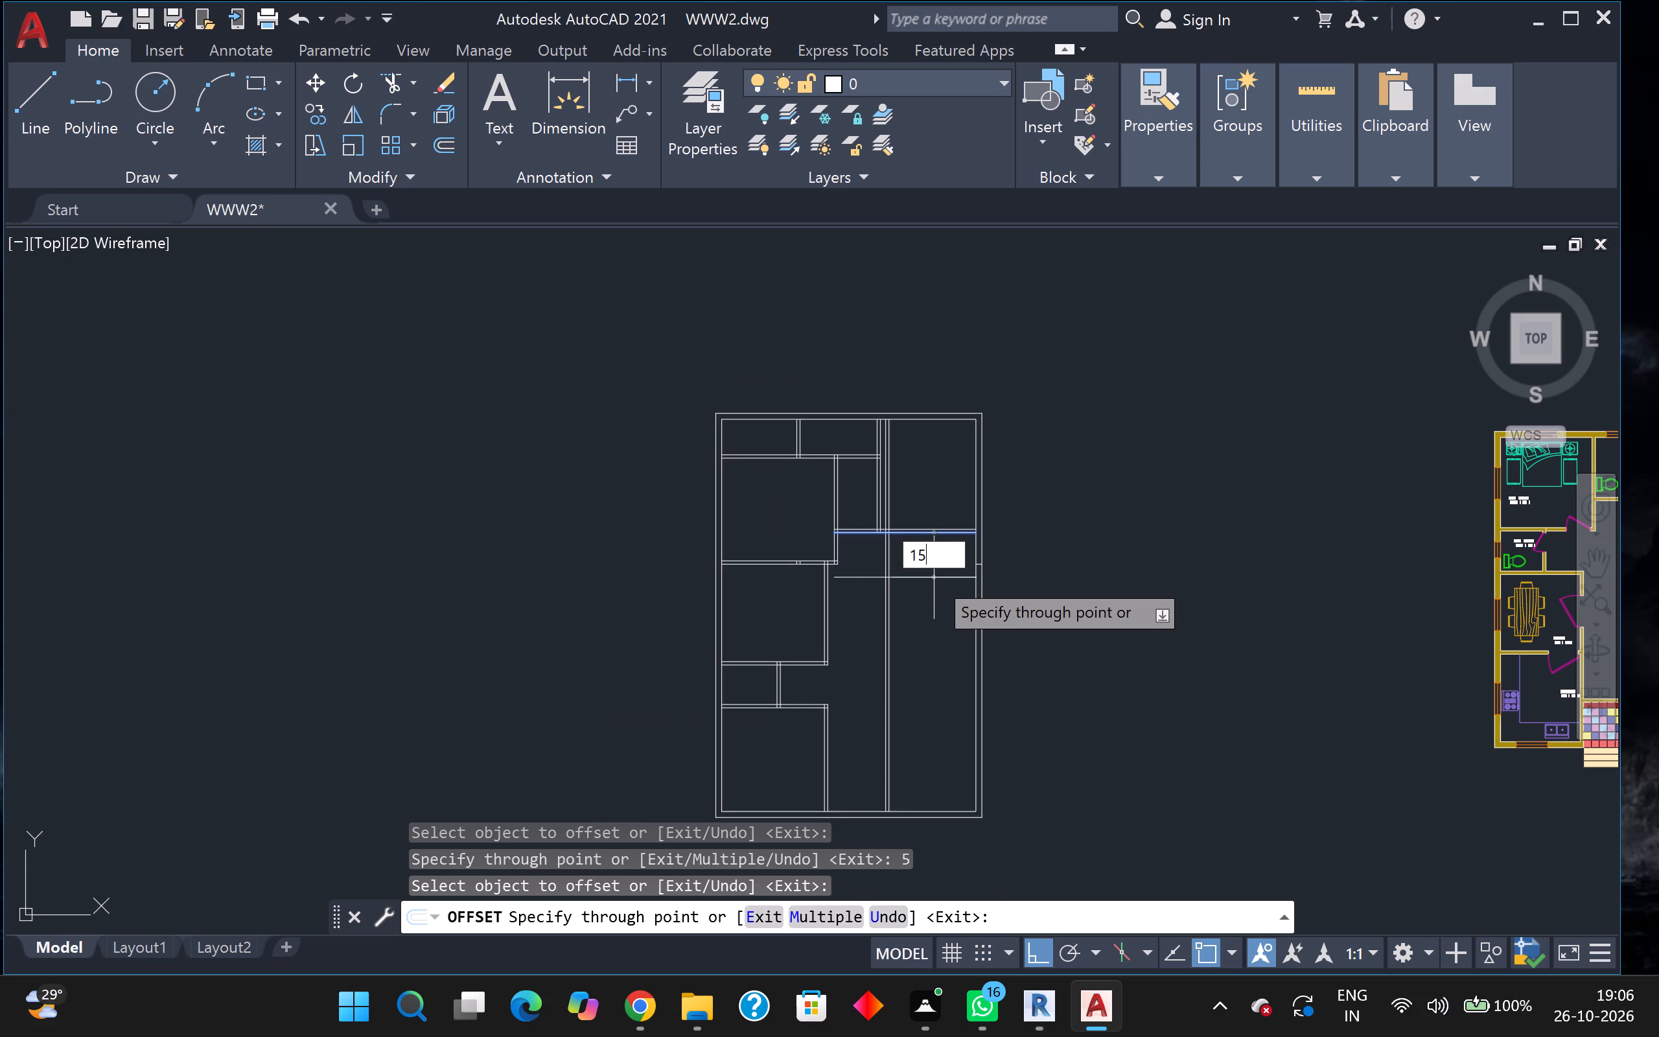
key("apostrophe")
key("Return")
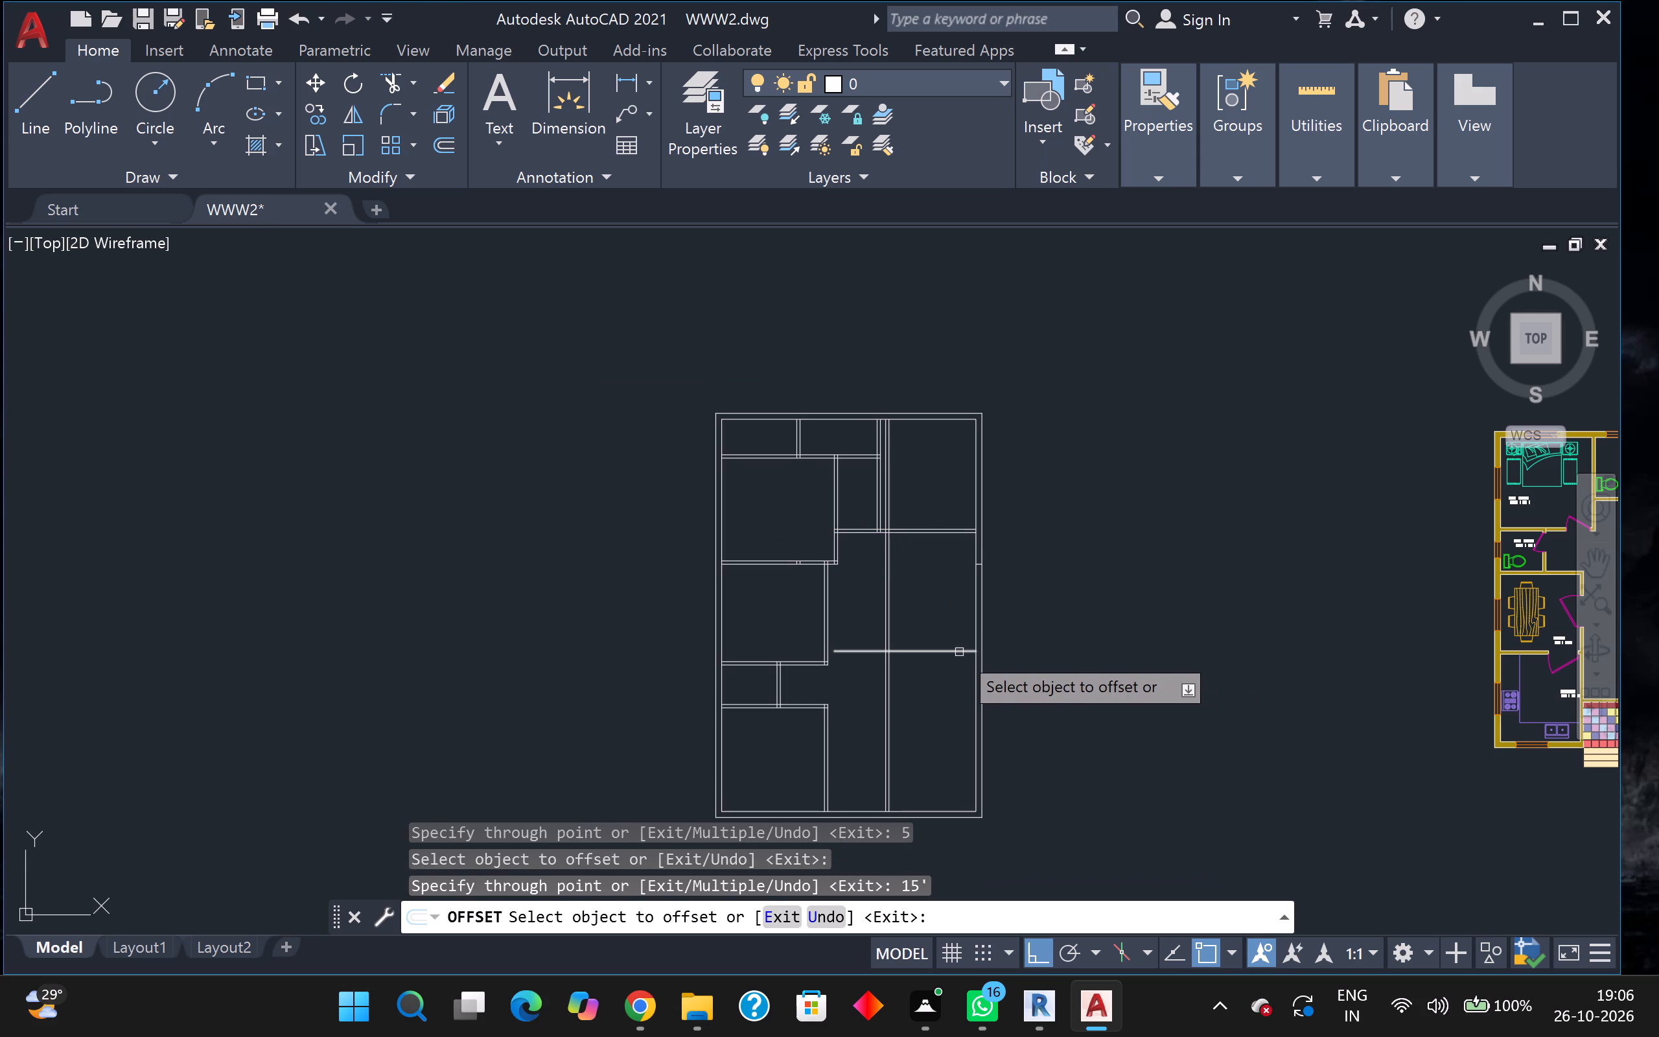
left_click(958, 652)
key("5")
key("Return")
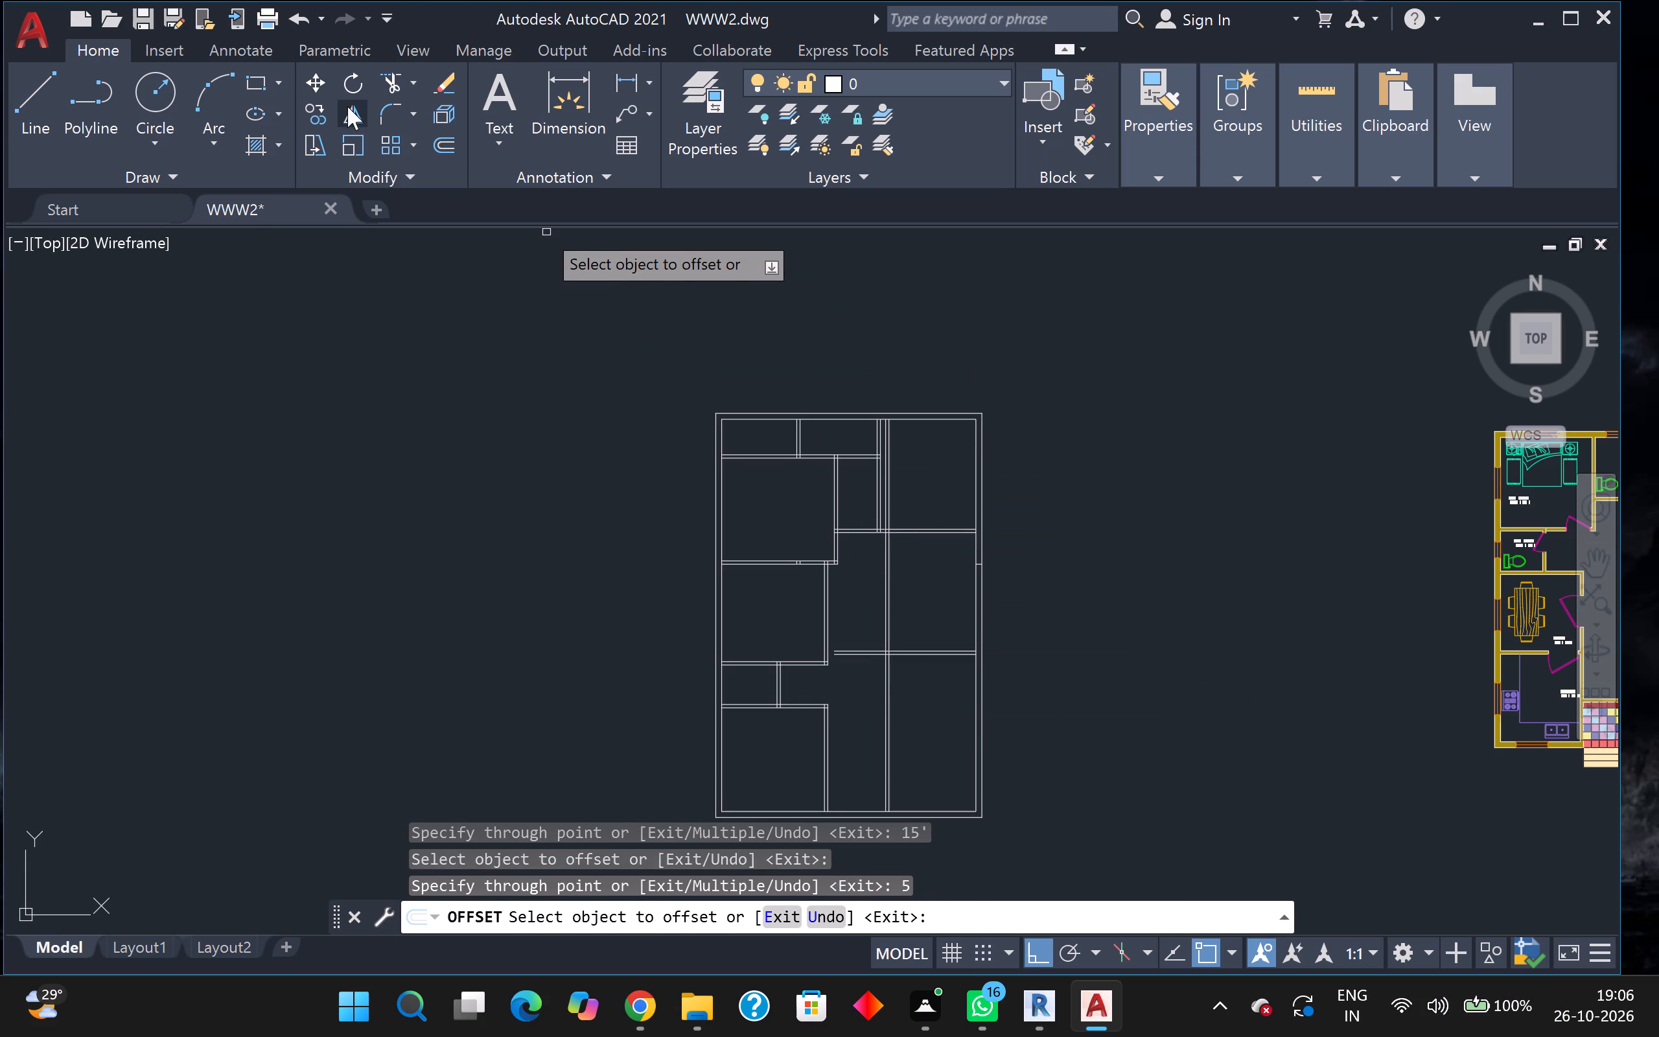
Trim the new horizontal partition's two line ends that extend west past the new vertical partition.
left_click(385, 83)
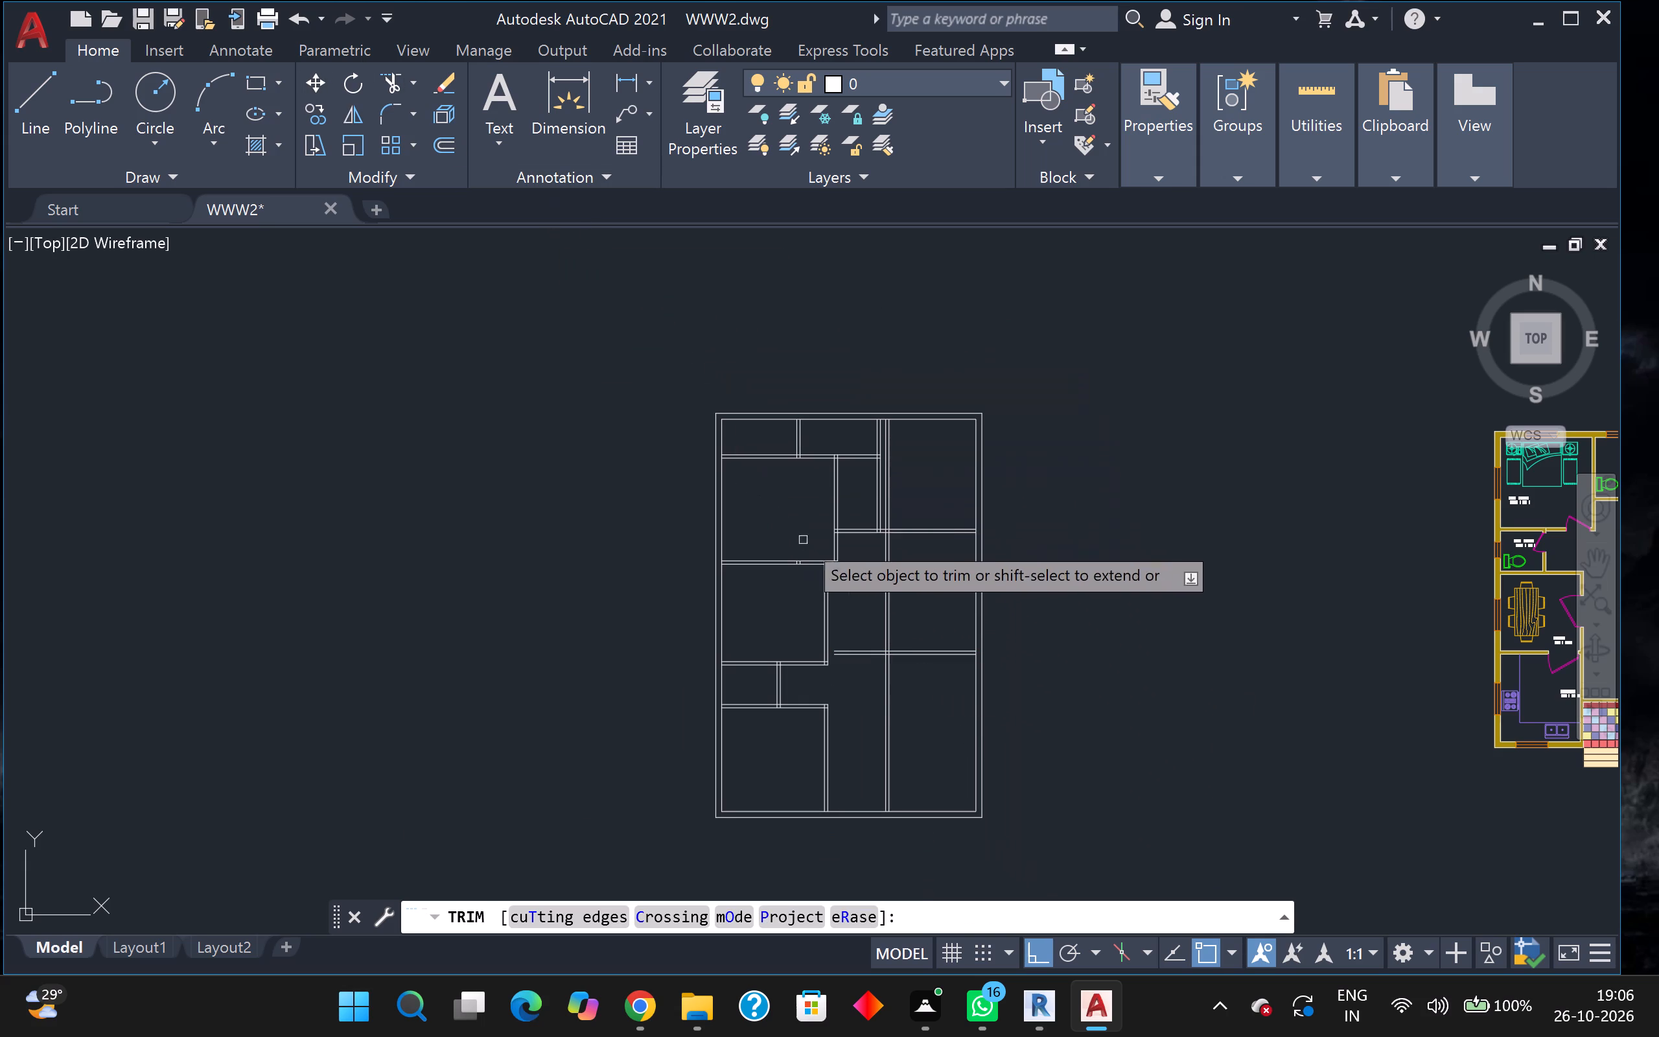
scroll(837, 692, "up", 2)
left_click(912, 644)
left_click(891, 527)
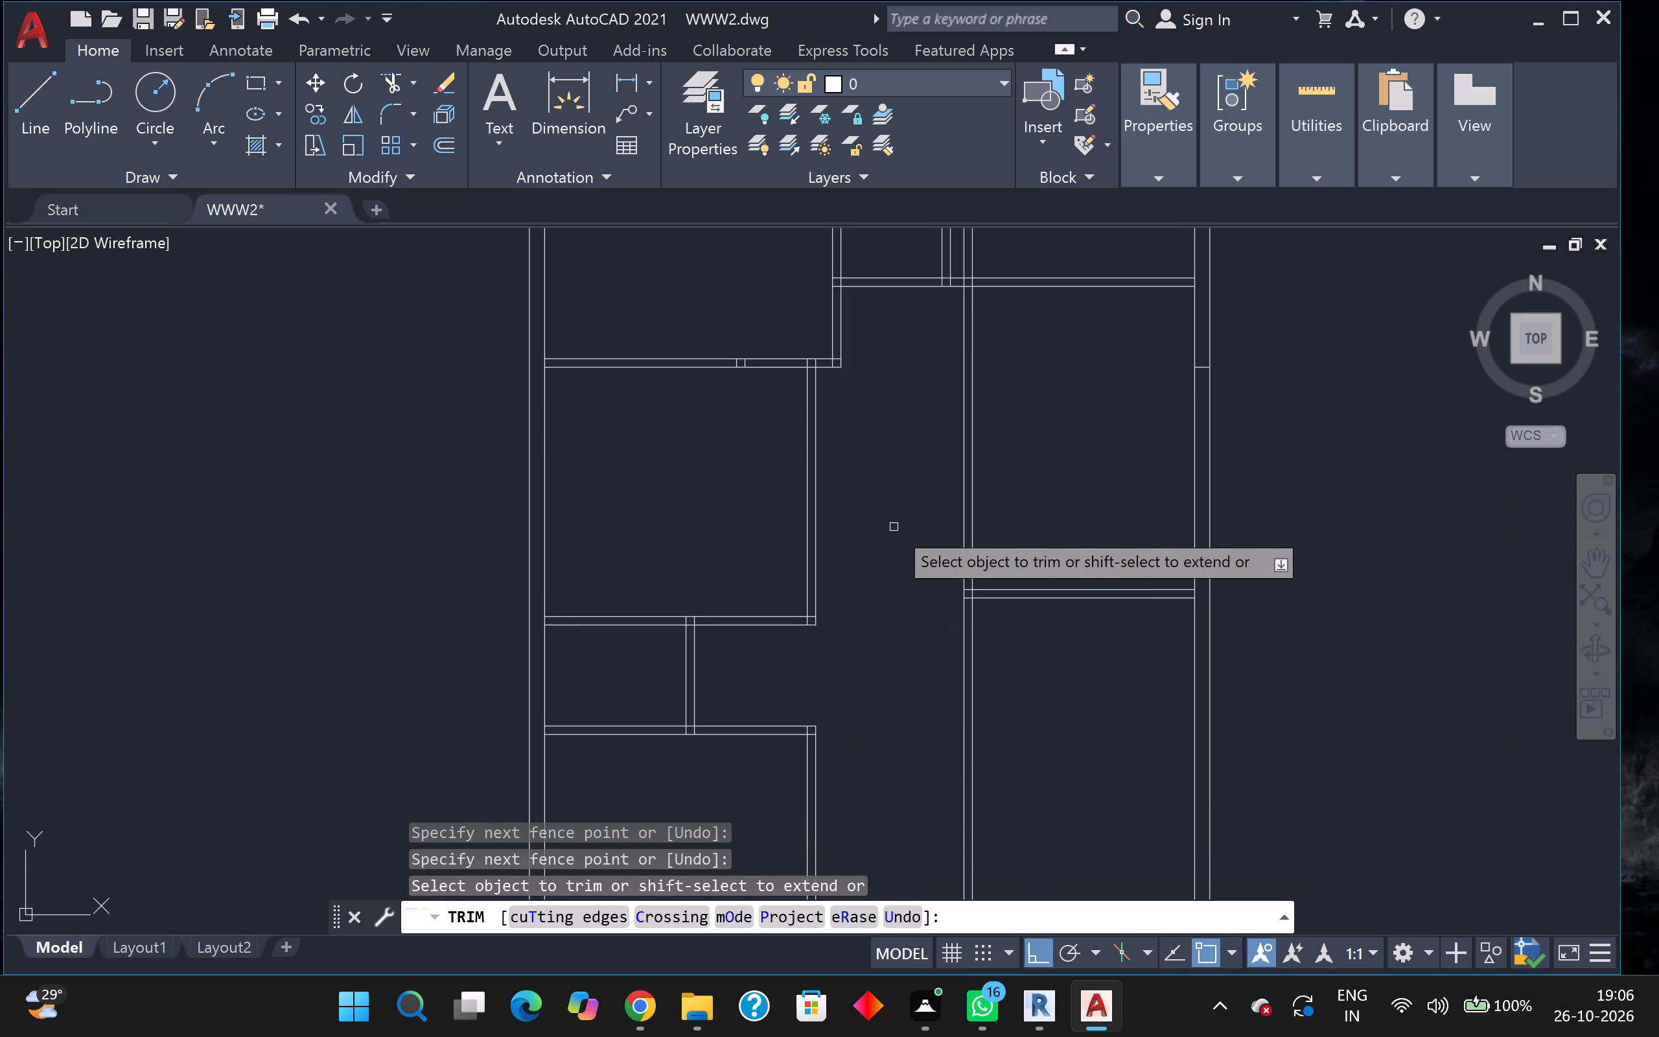
Trim the new vertical partition's two lines between the new horizontal partition and the south wall.
scroll(888, 524, "down", 2)
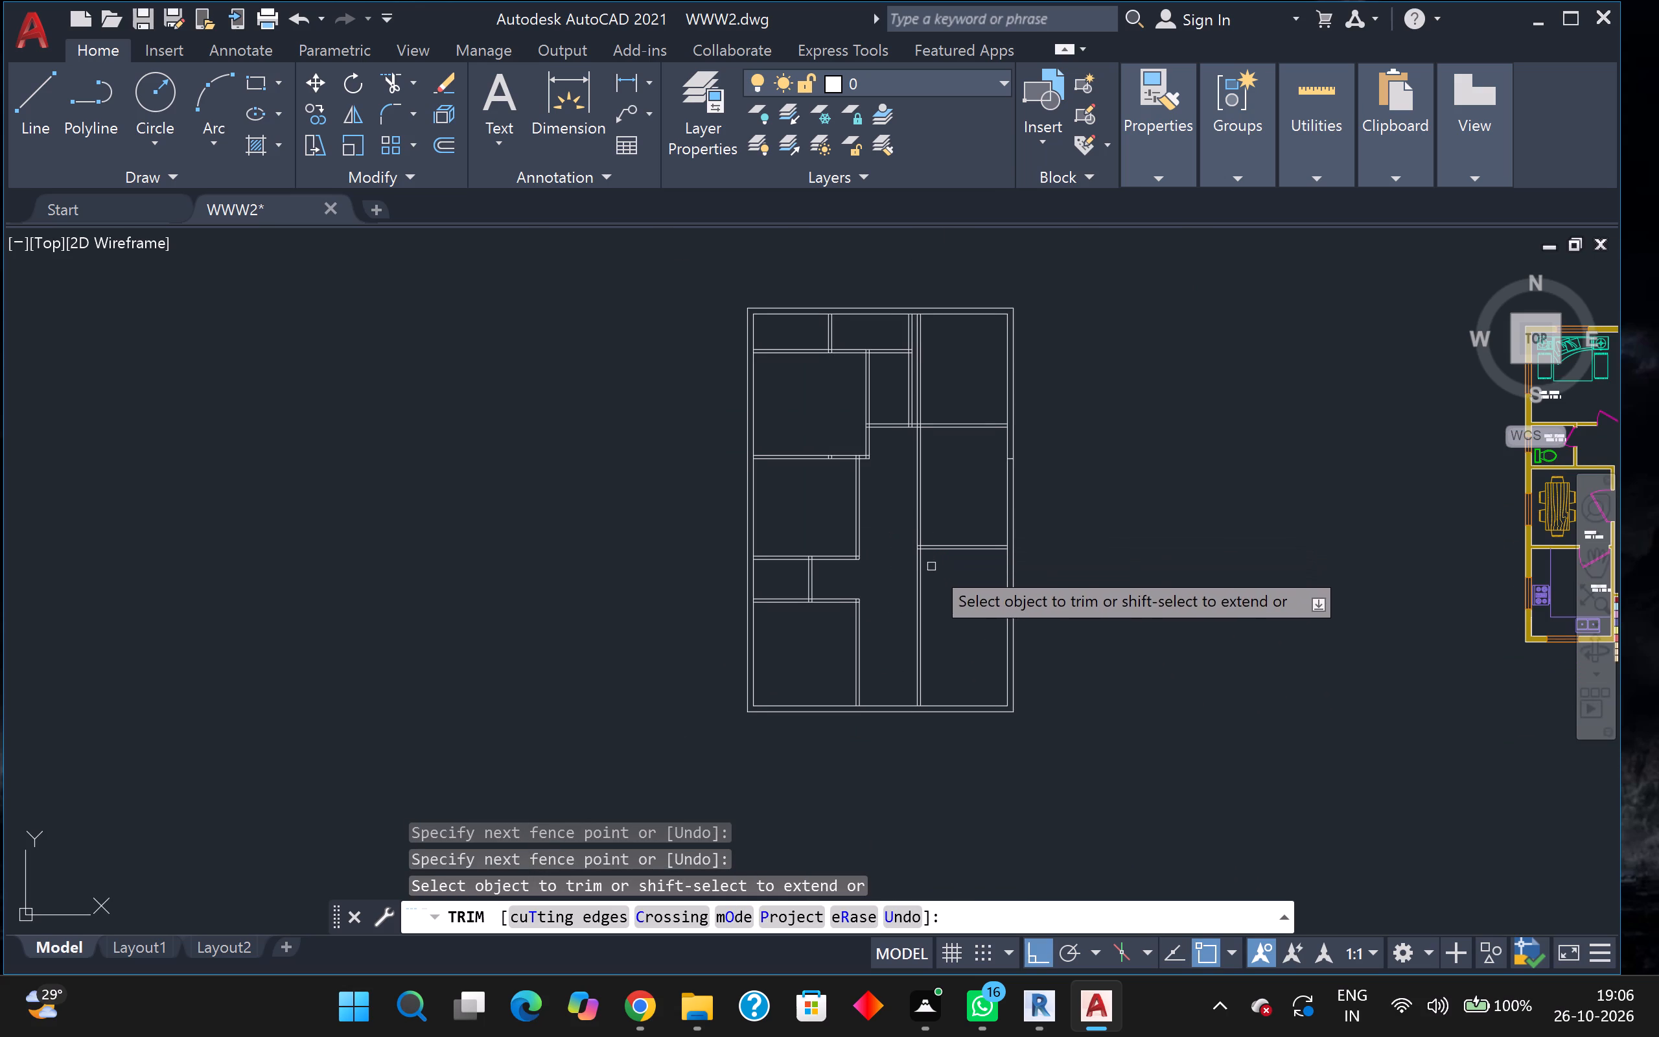
middle_click_drag(931, 566, 927, 456)
scroll(927, 456, "up", 1)
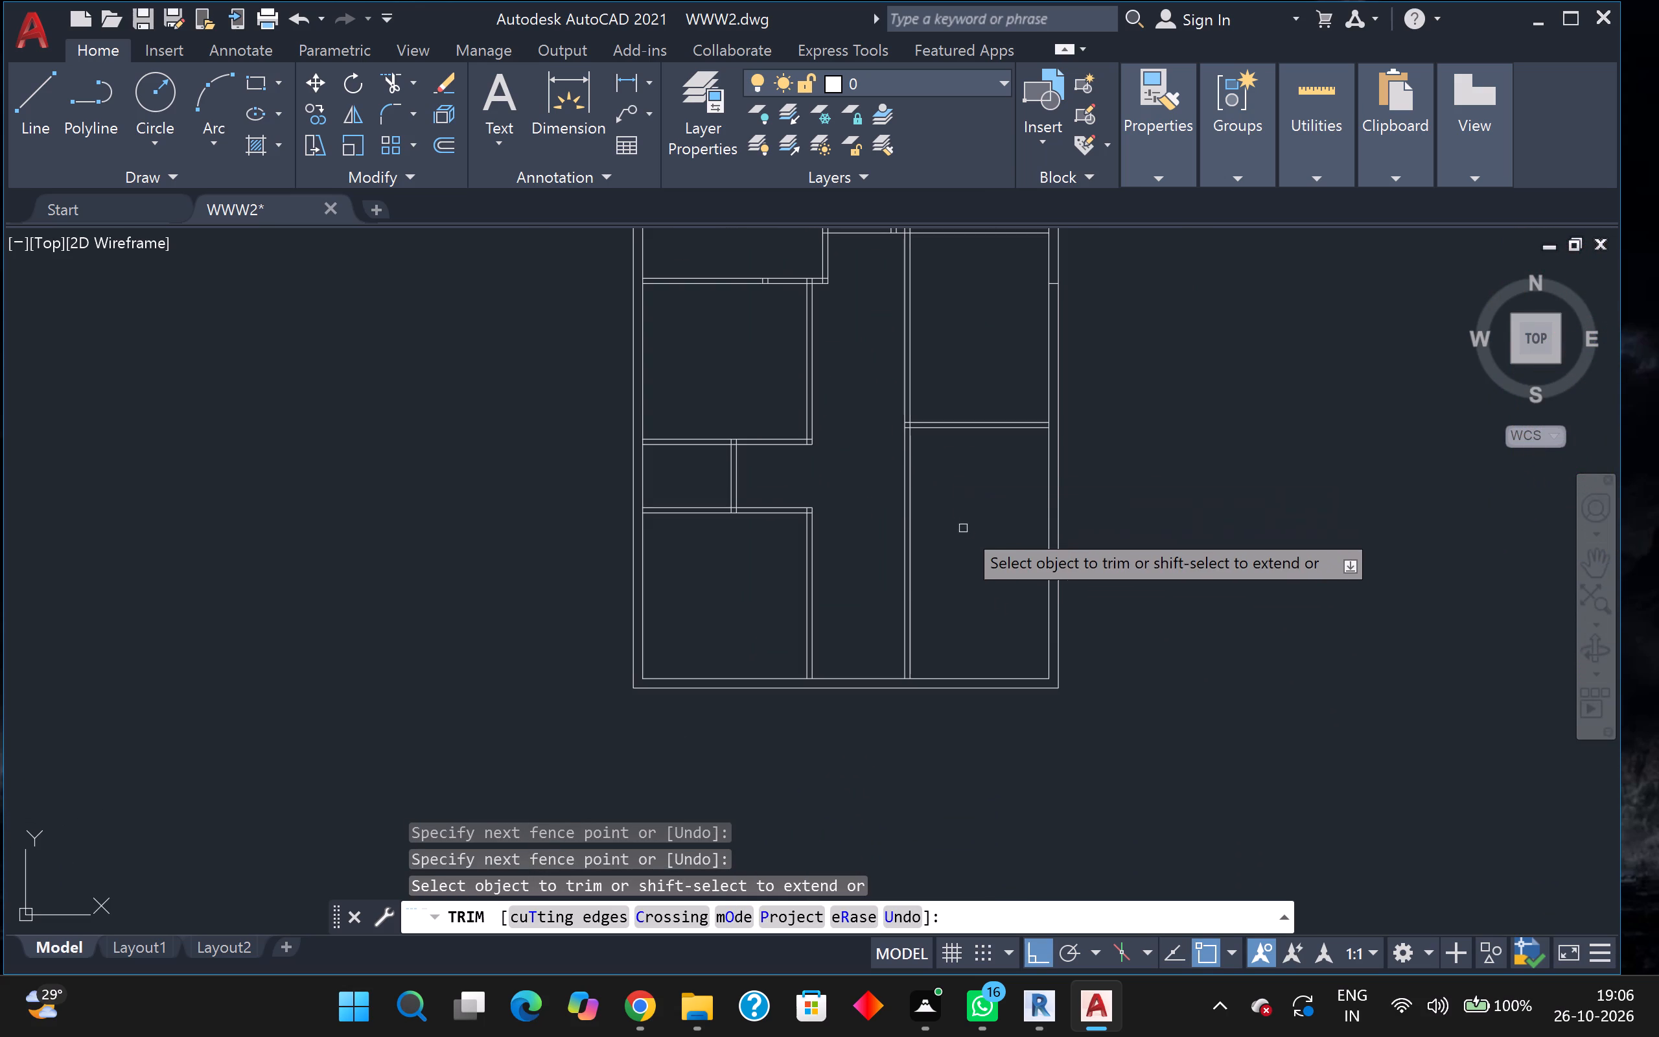
left_click(946, 511)
left_click(894, 499)
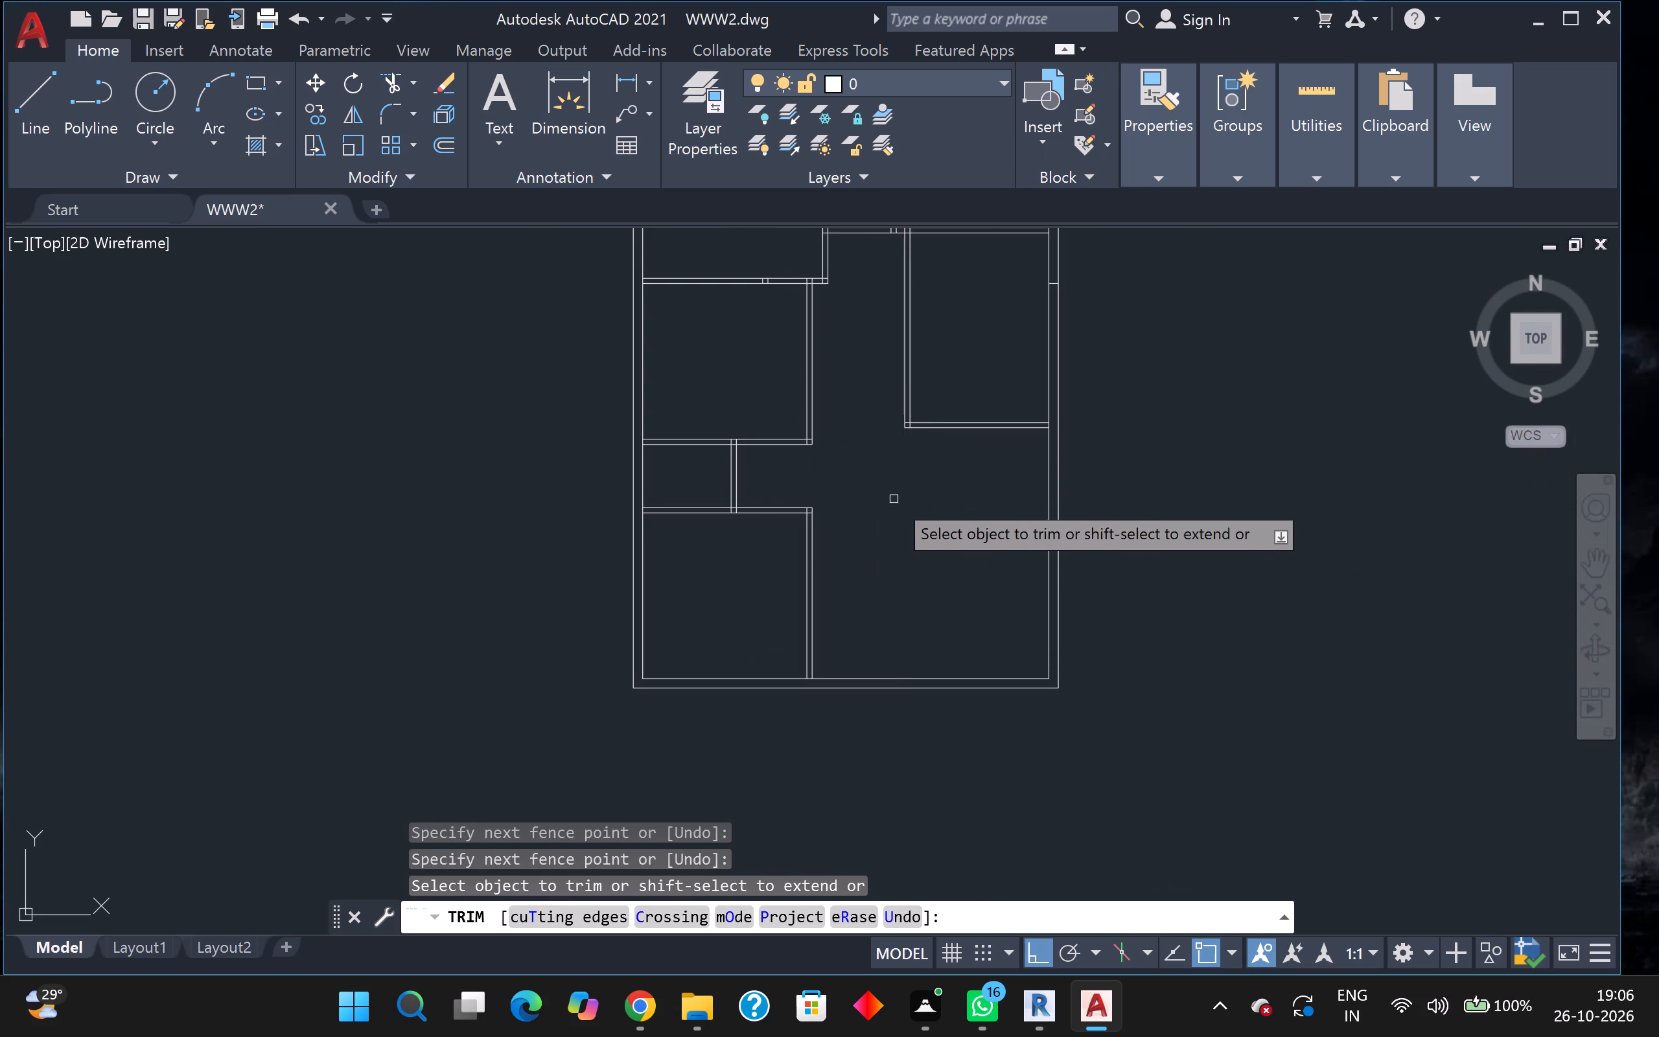
Trim the new vertical partition's two lines between the two eastern horizontal partitions.
middle_click_drag(929, 478, 960, 611)
left_click(952, 425)
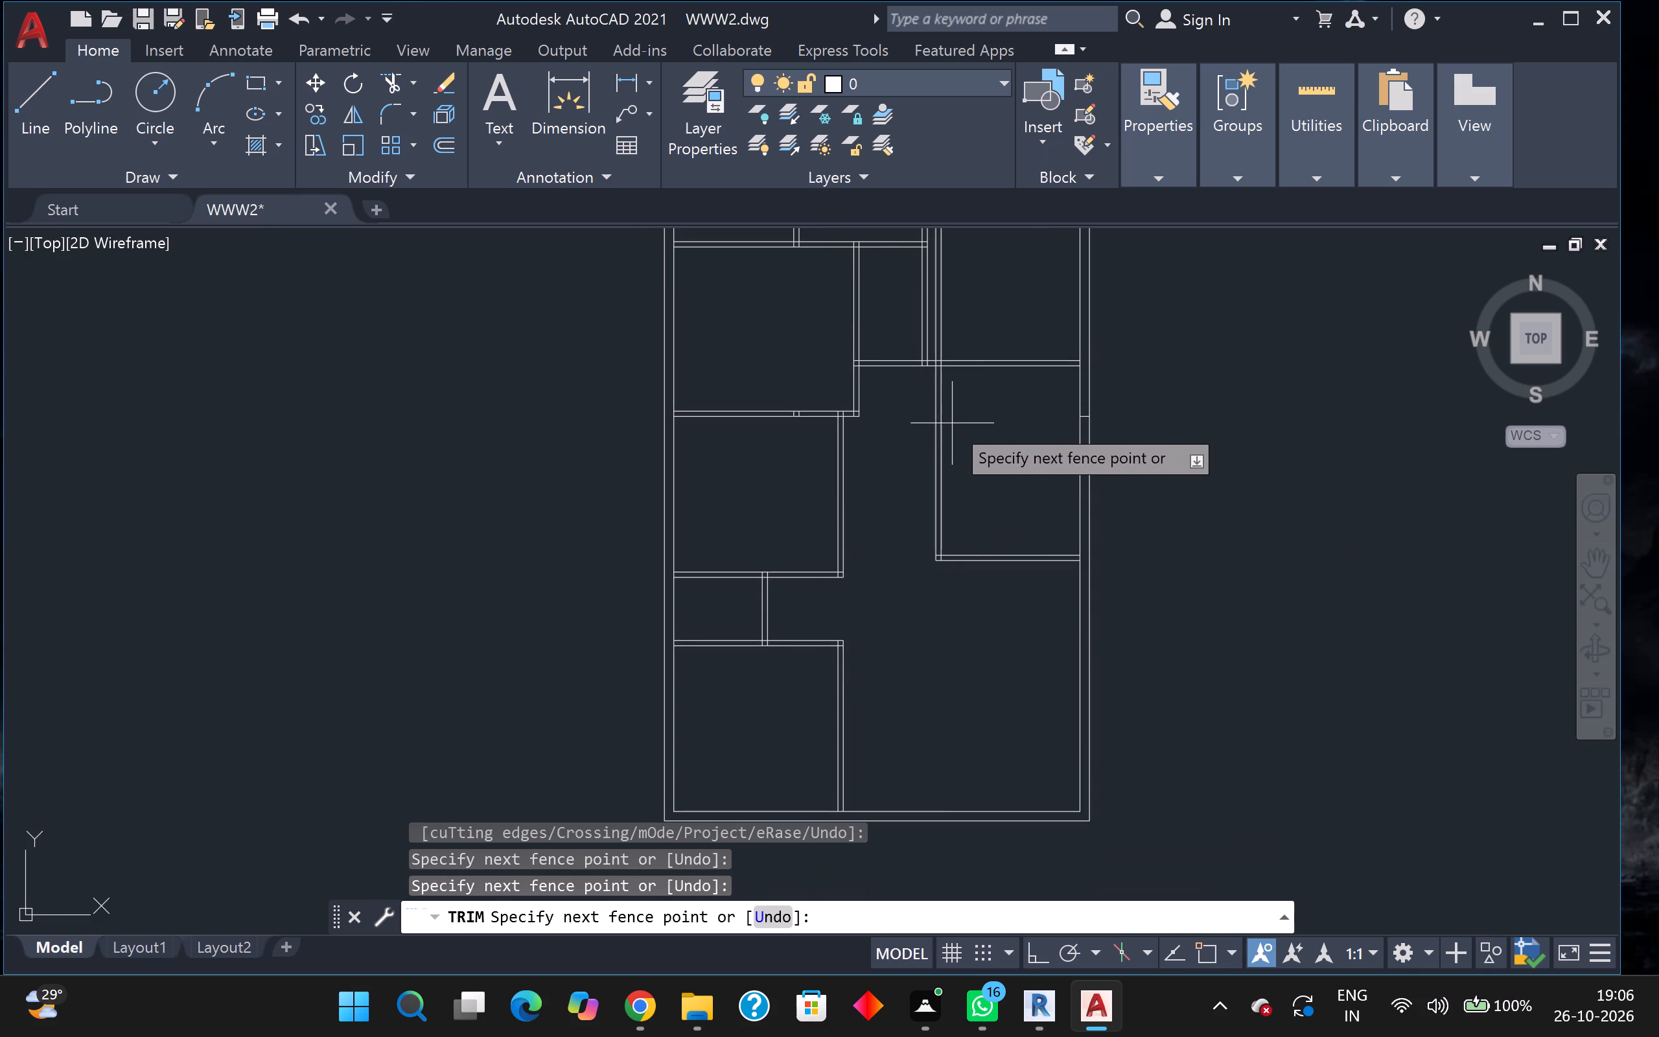
left_click(933, 421)
Trim the new vertical partition's two lines north of the northeast room's lower partition.
middle_click_drag(934, 443, 950, 533)
scroll(950, 533, "up", 1)
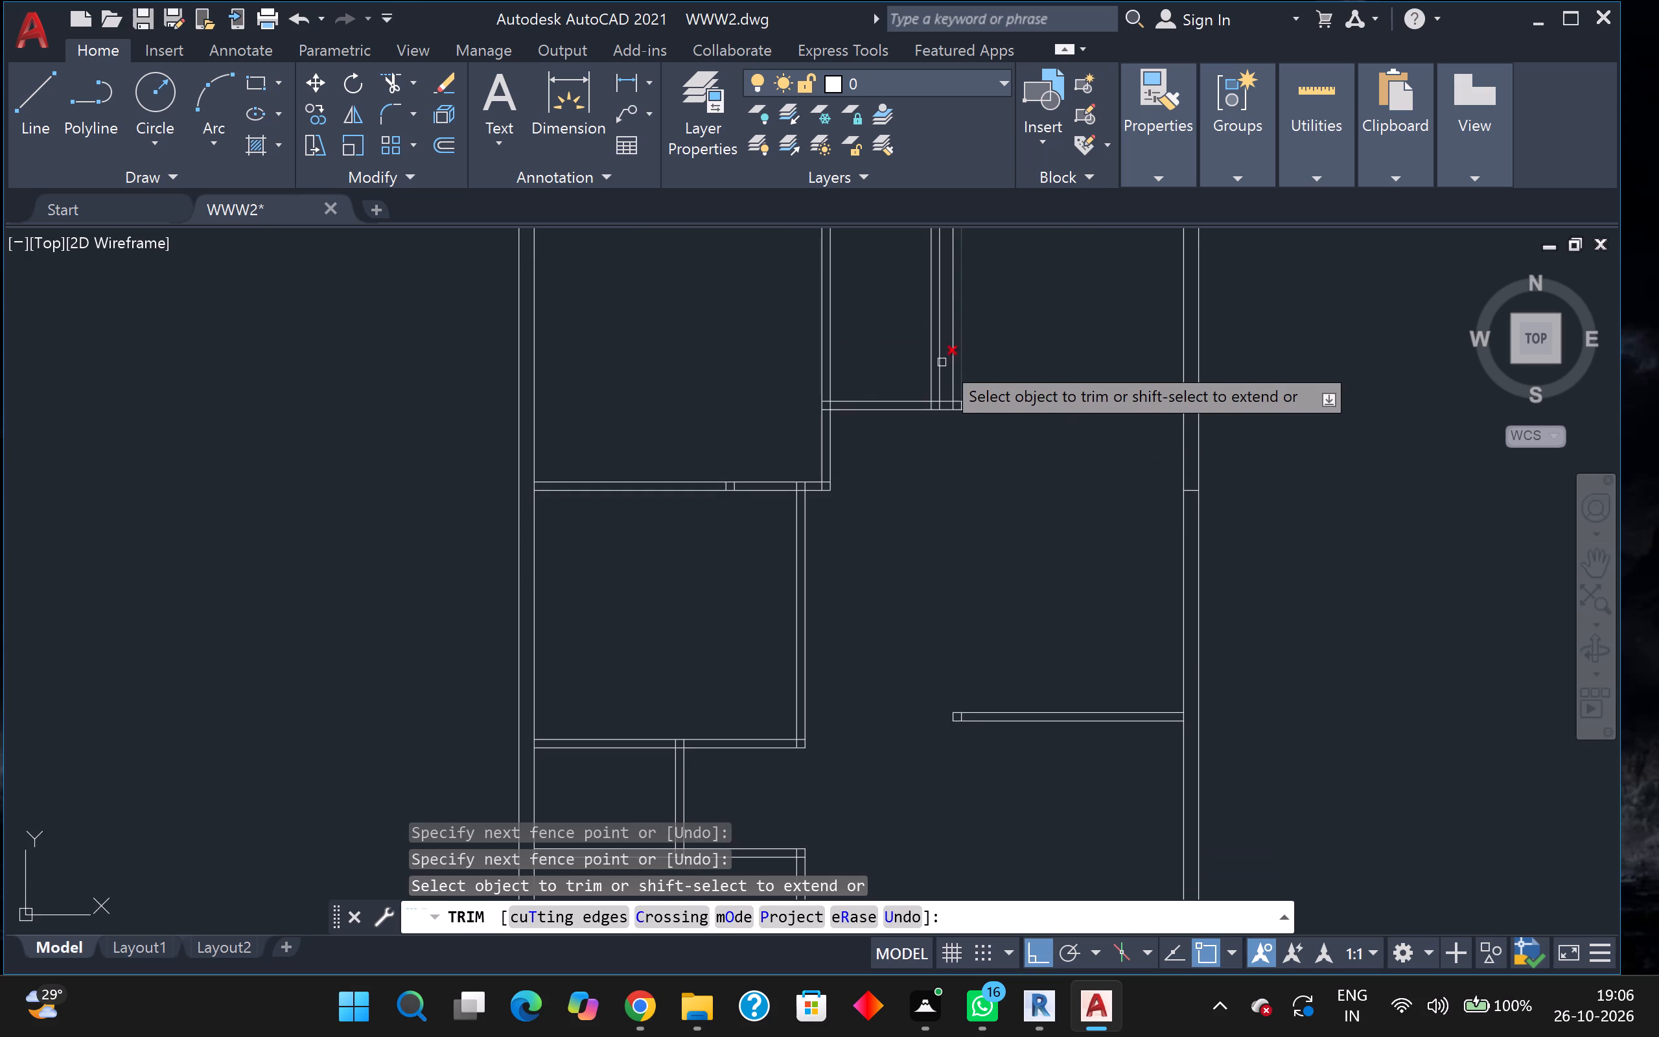
scroll(942, 362, "up", 1)
scroll(945, 366, "down", 2)
scroll(945, 366, "up", 2)
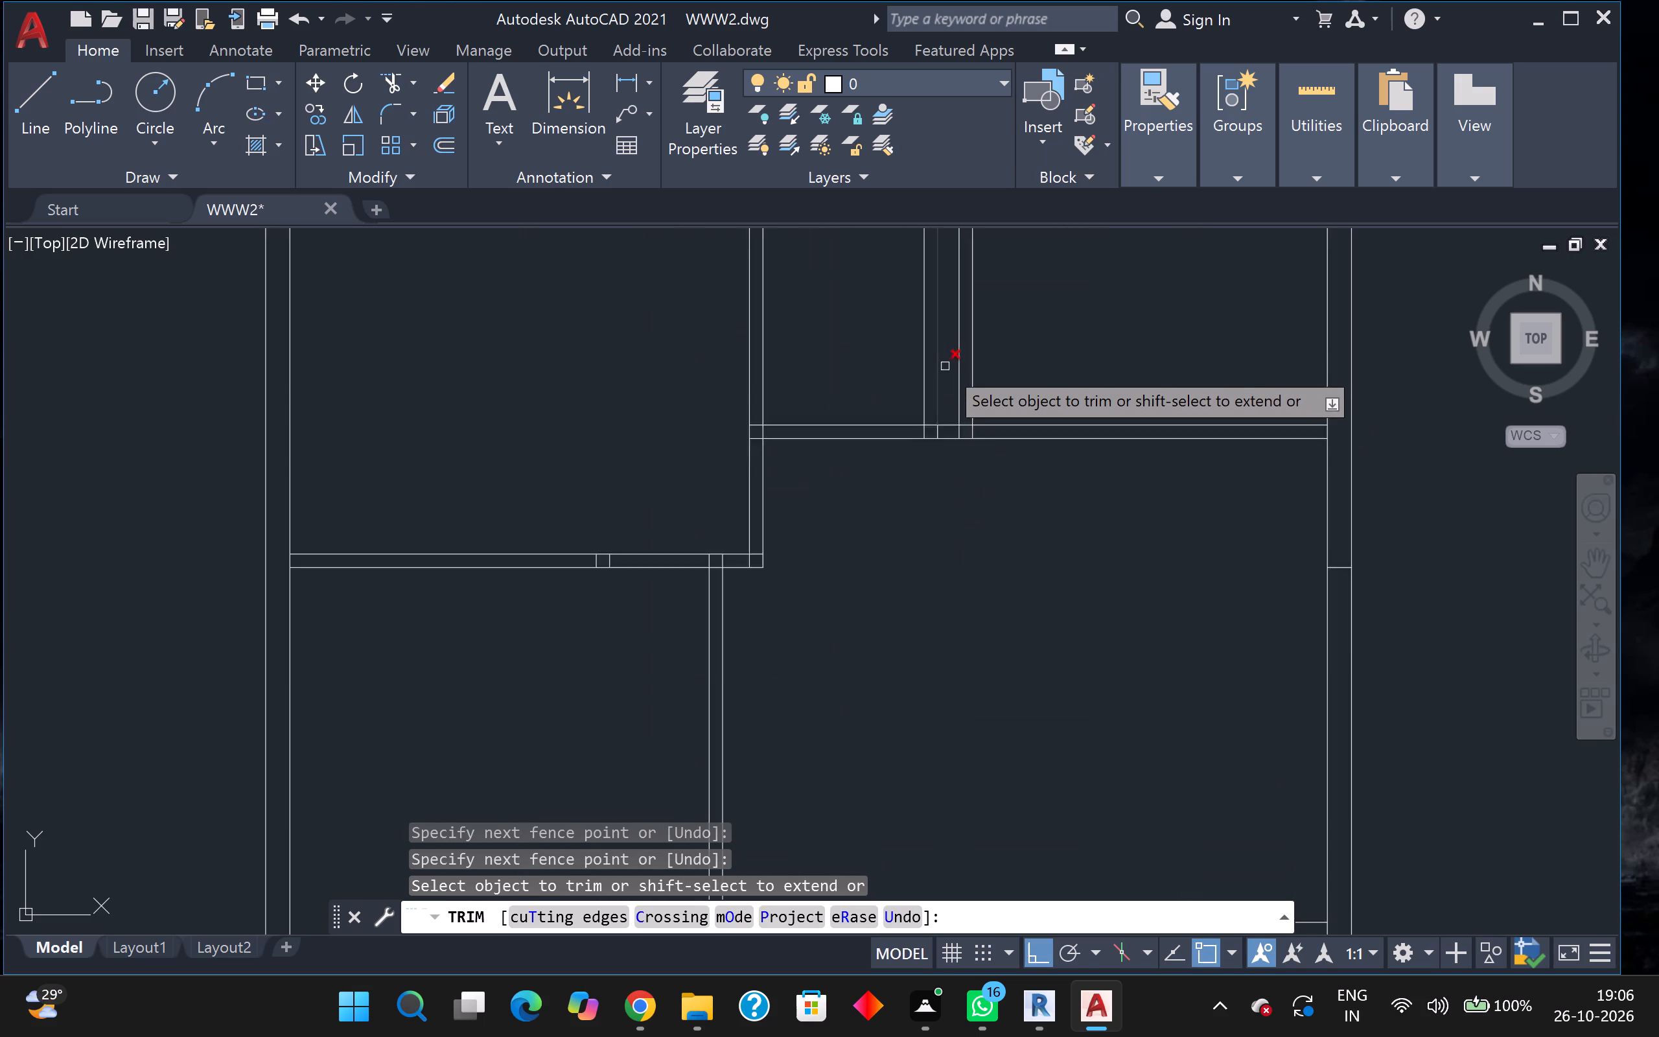
scroll(945, 366, "up", 1)
left_click(958, 365)
left_click(978, 366)
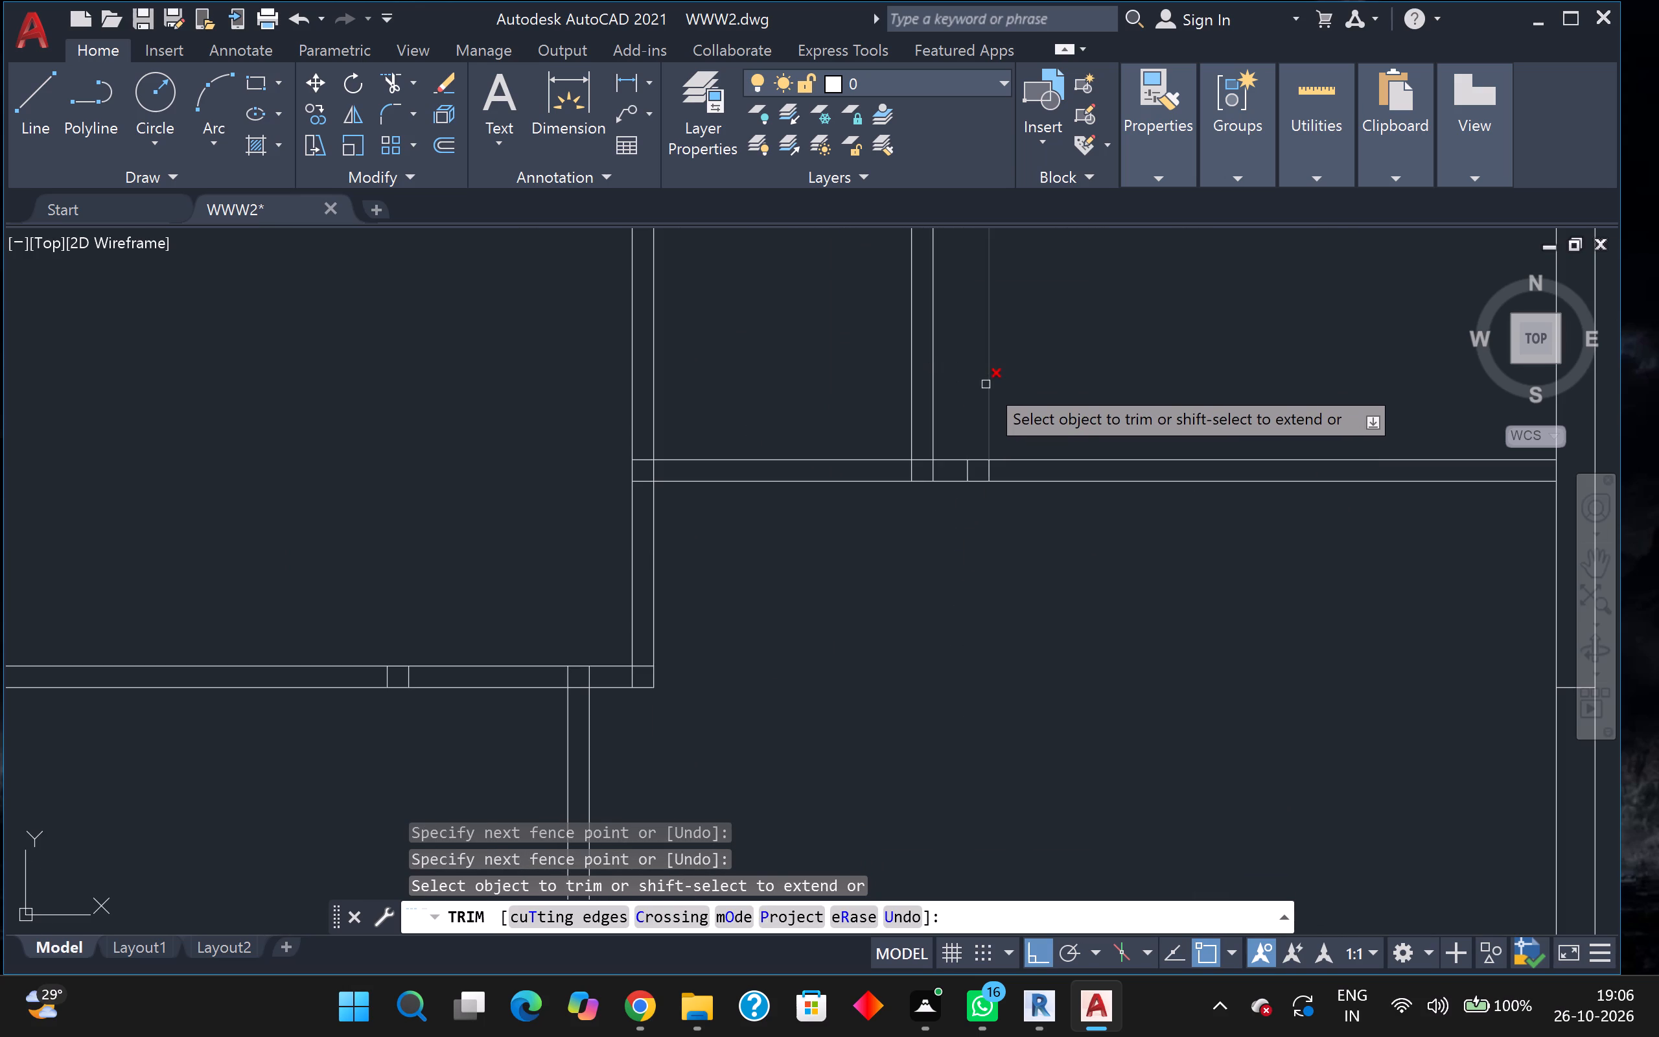
left_click(986, 384)
scroll(985, 443, "up", 2)
scroll(976, 458, "down", 2)
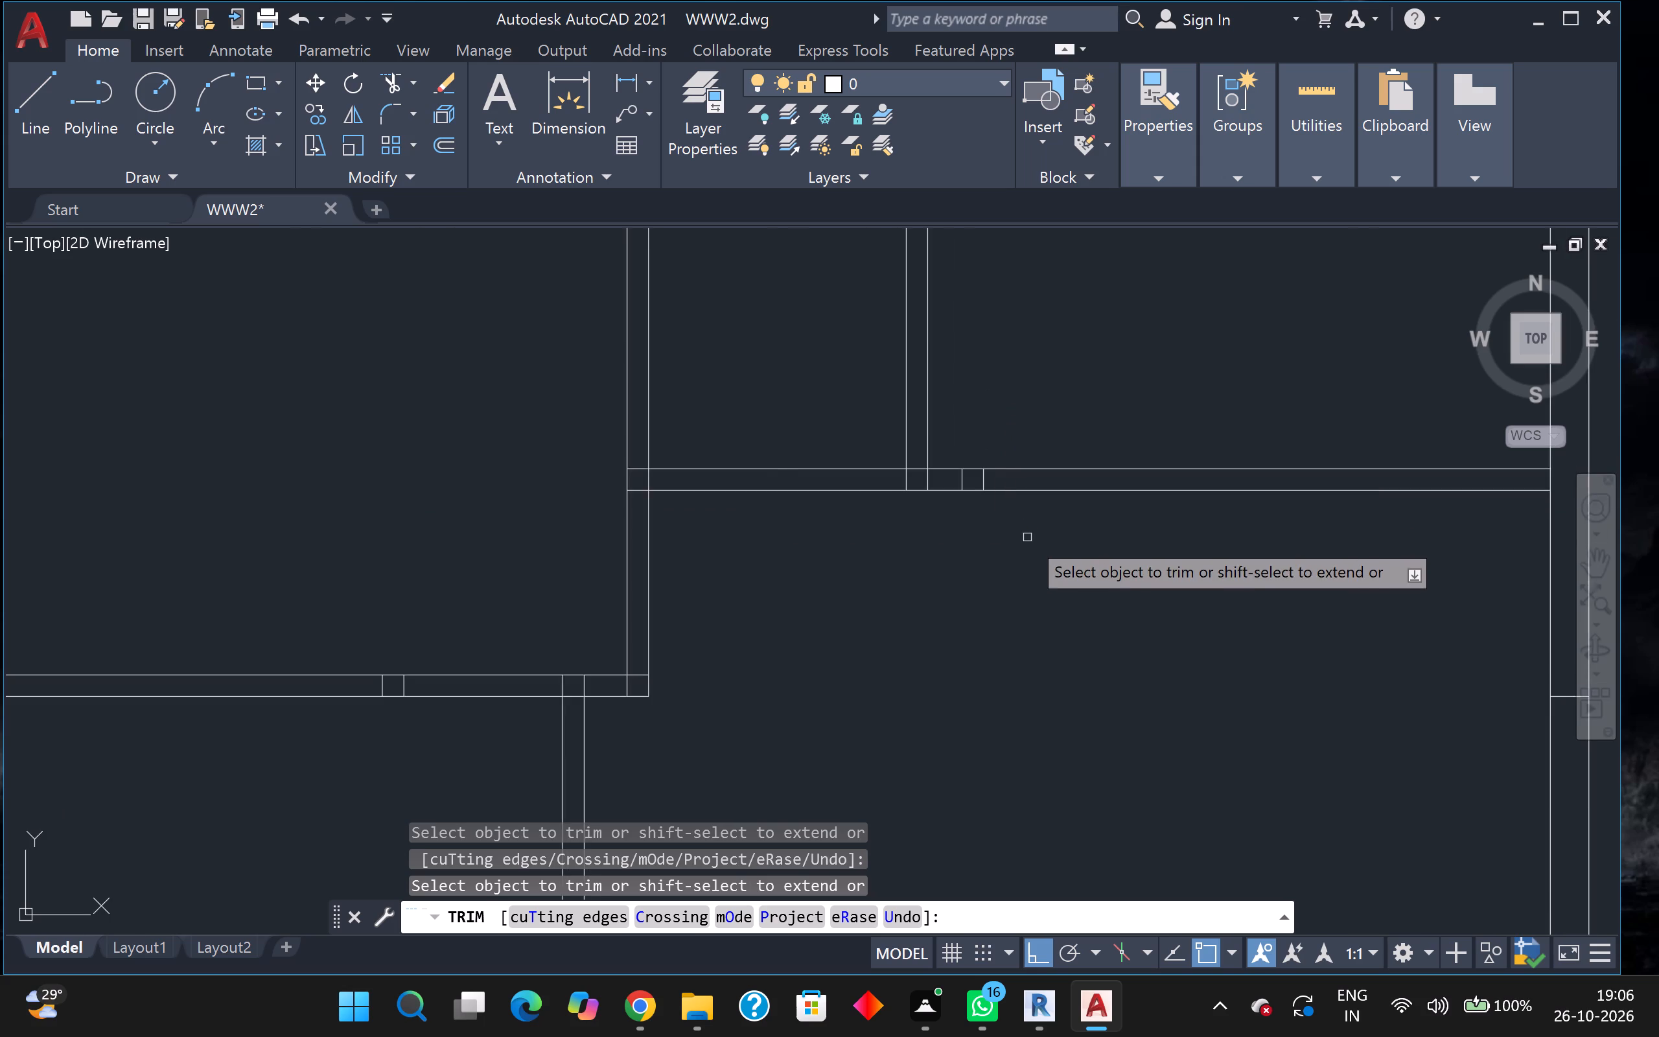
scroll(1027, 537, "down", 4)
middle_click_drag(1028, 531, 1021, 422)
middle_click_drag(1064, 531, 1050, 407)
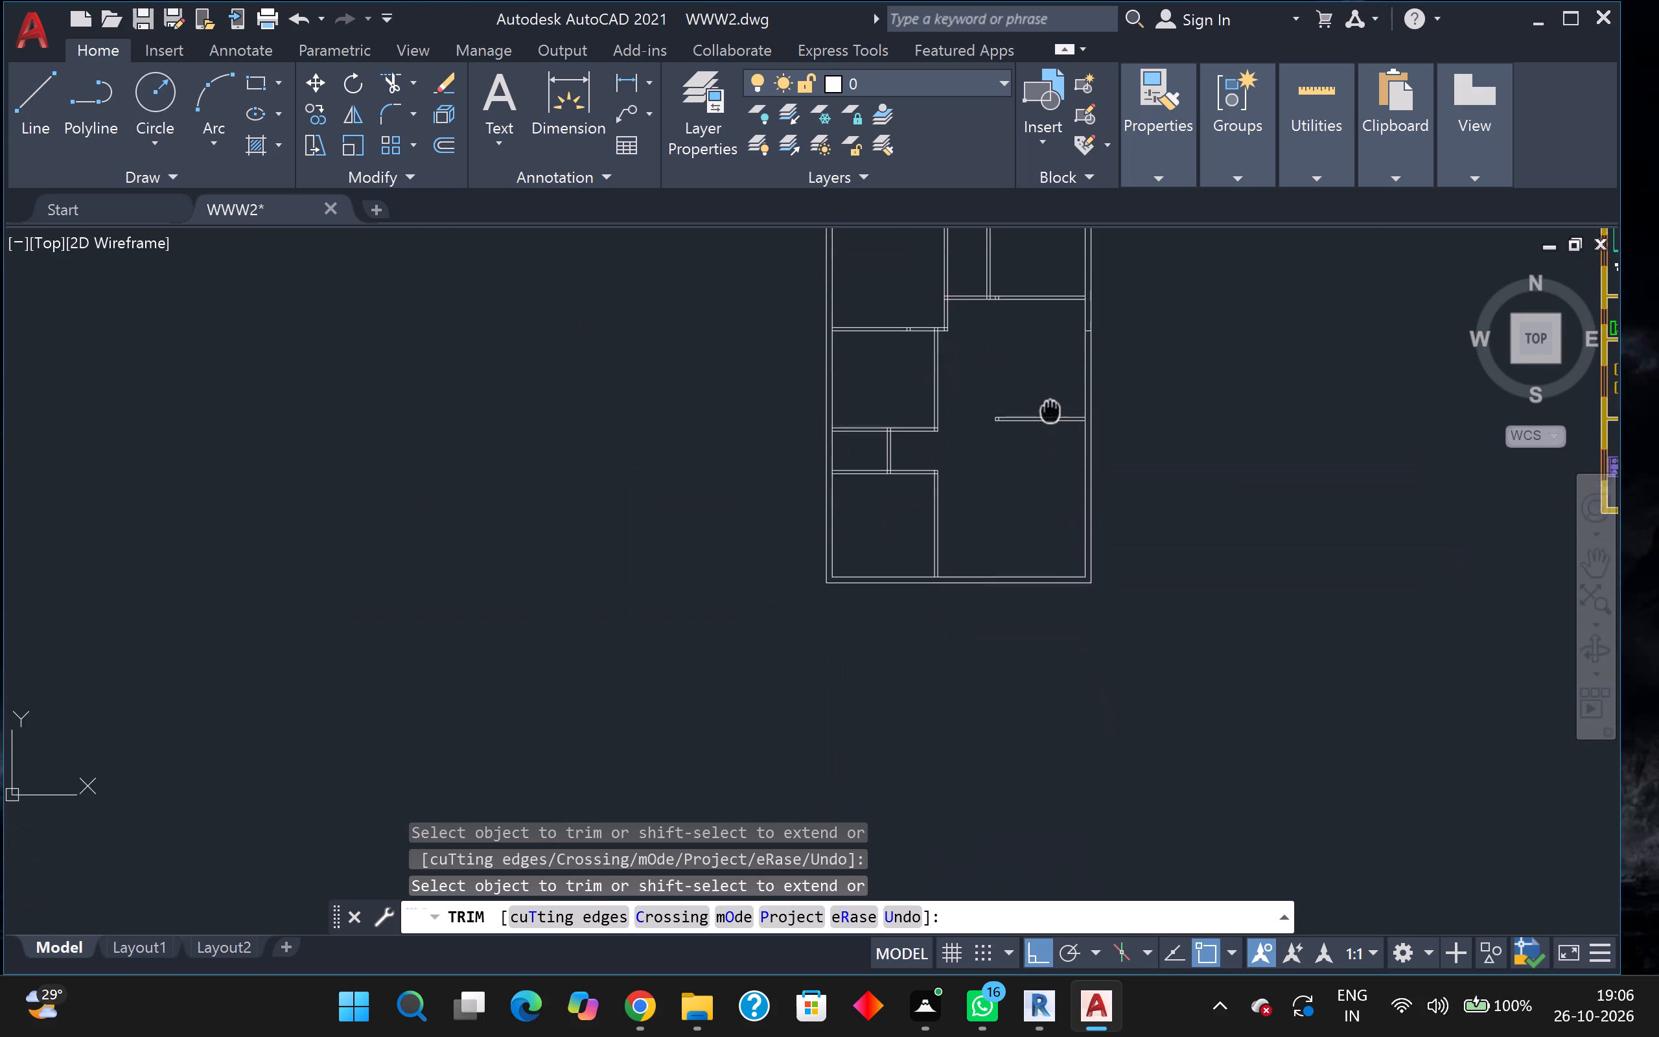
middle_click_drag(1050, 407, 1050, 386)
scroll(1019, 405, "up", 1)
key("Escape")
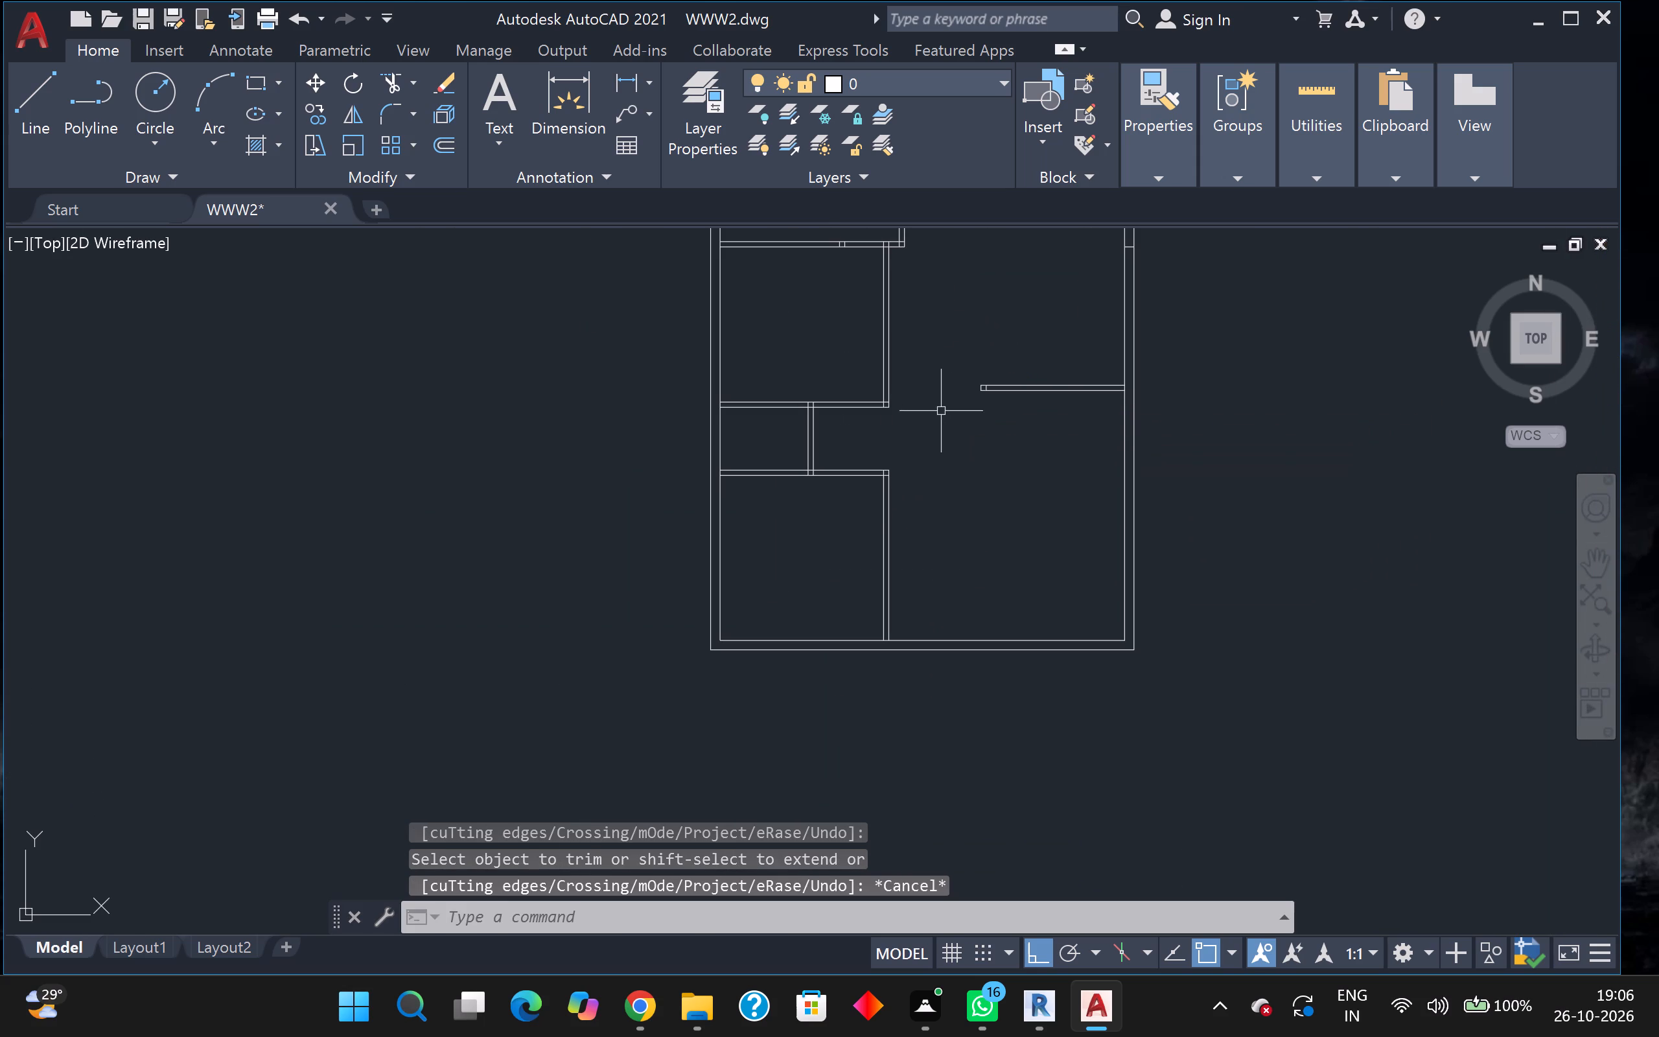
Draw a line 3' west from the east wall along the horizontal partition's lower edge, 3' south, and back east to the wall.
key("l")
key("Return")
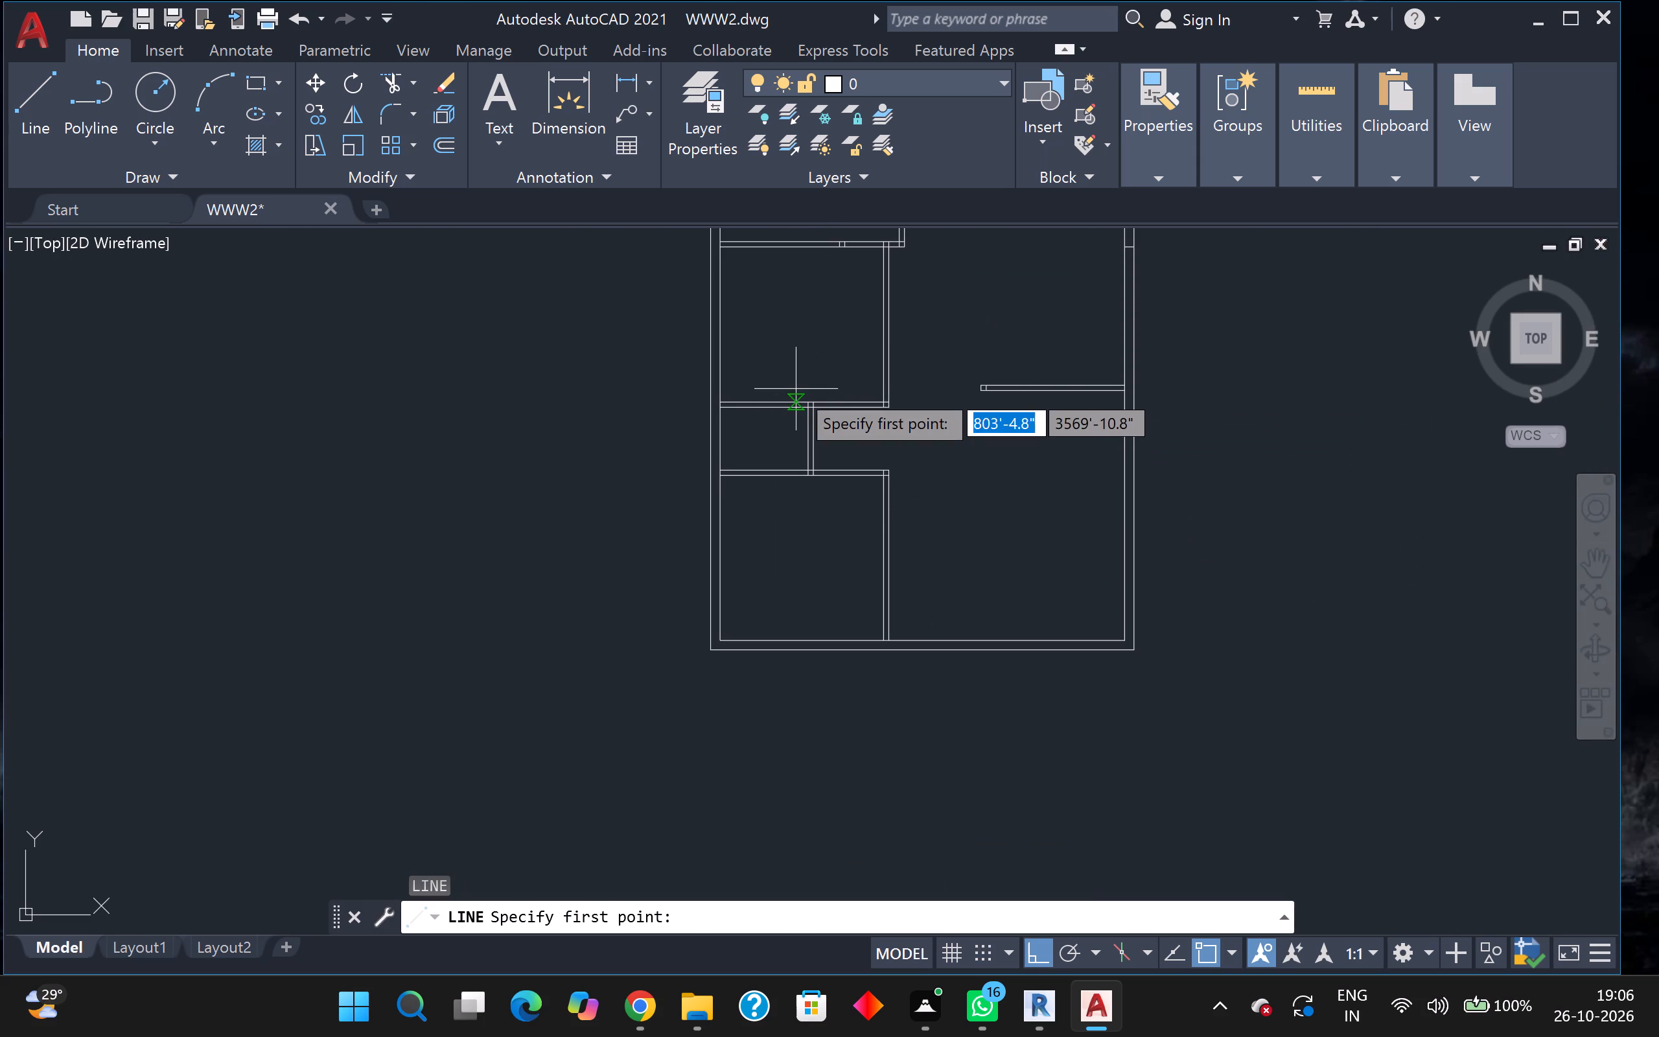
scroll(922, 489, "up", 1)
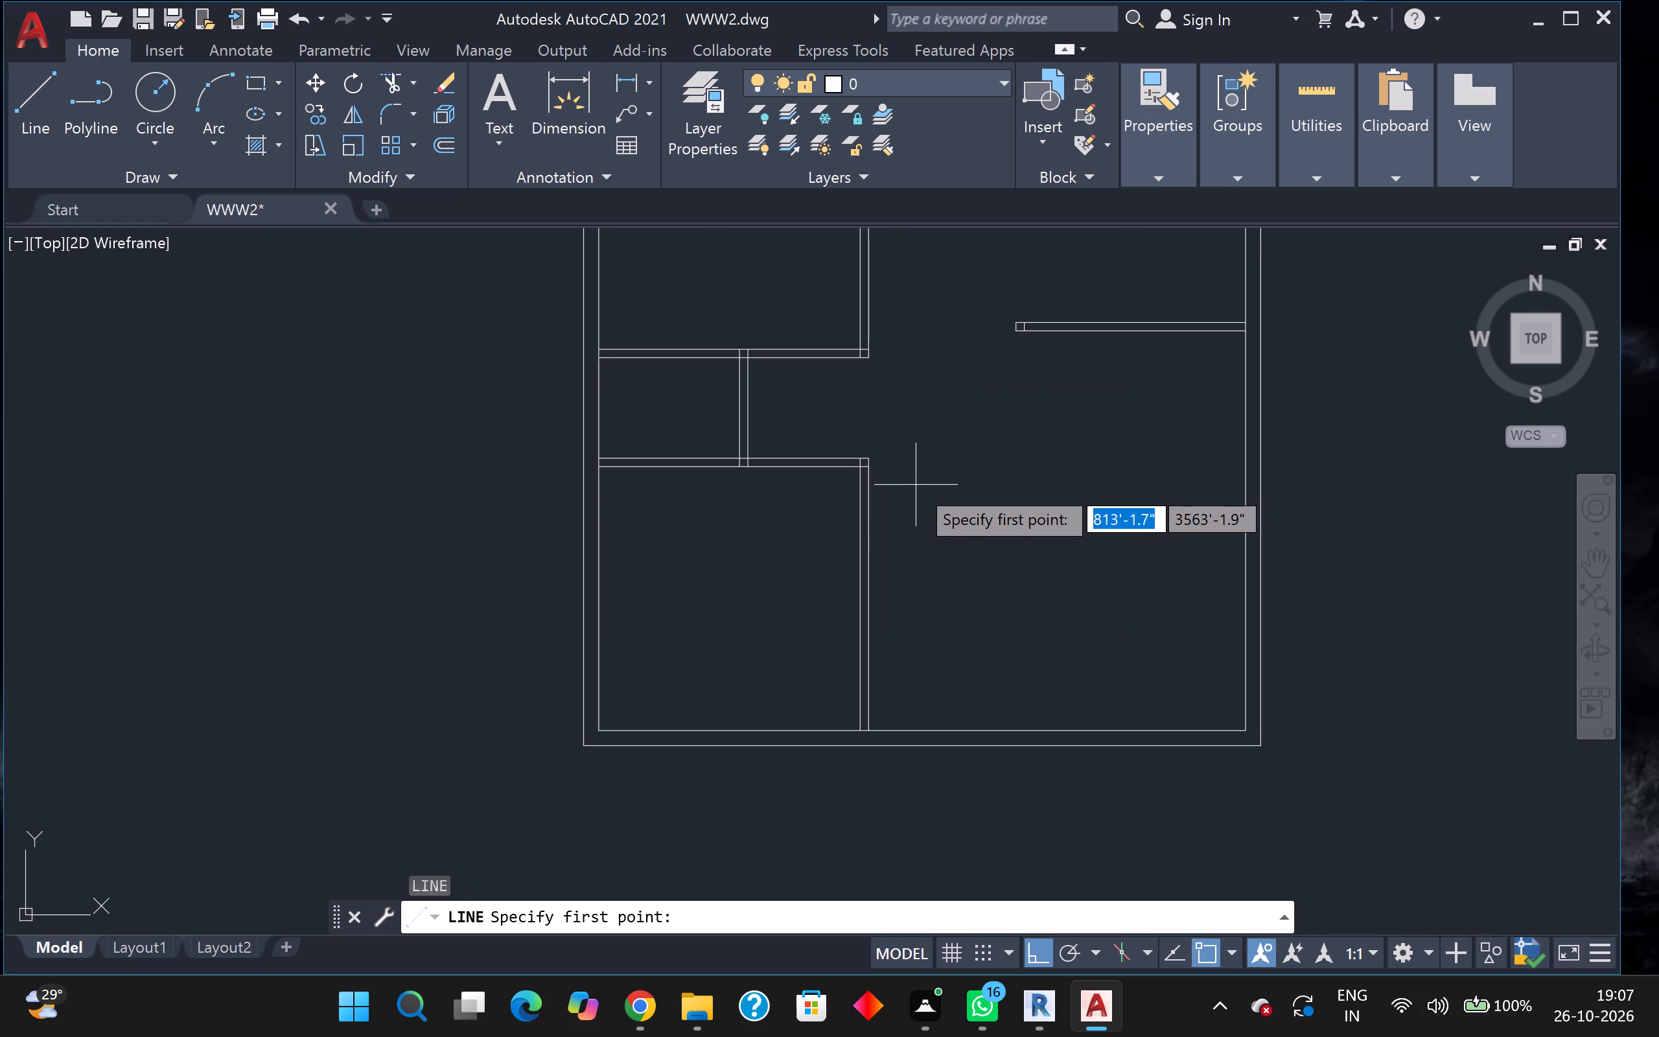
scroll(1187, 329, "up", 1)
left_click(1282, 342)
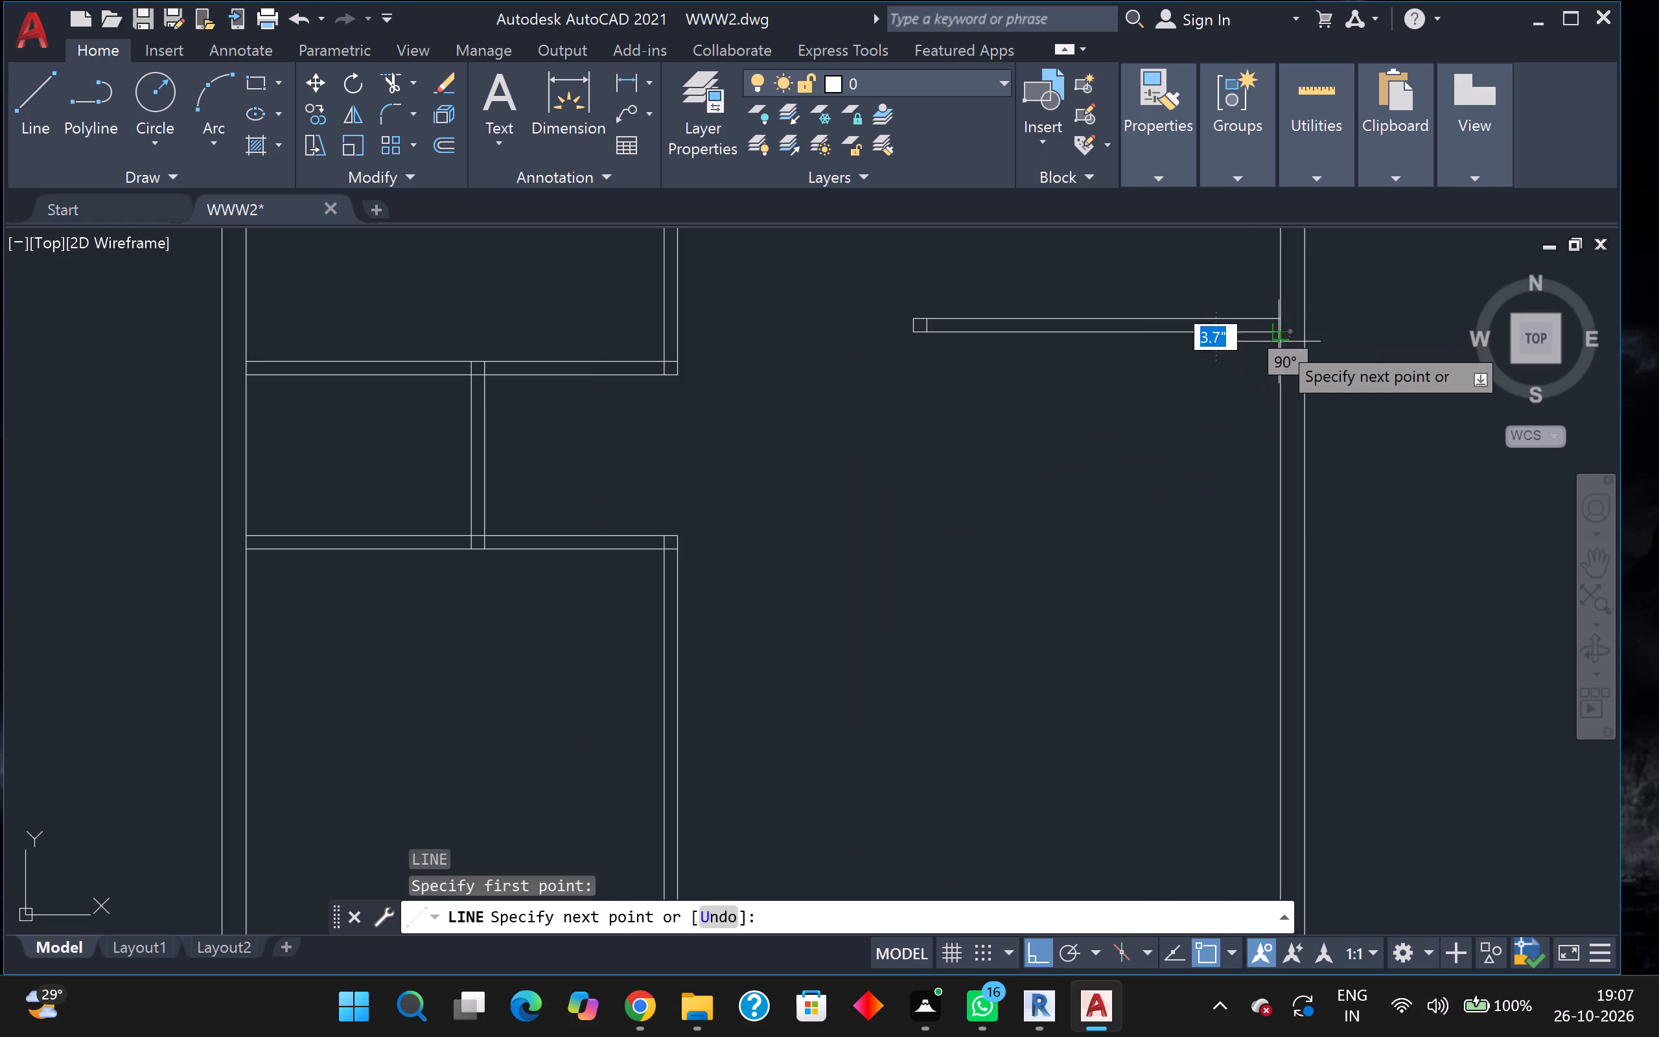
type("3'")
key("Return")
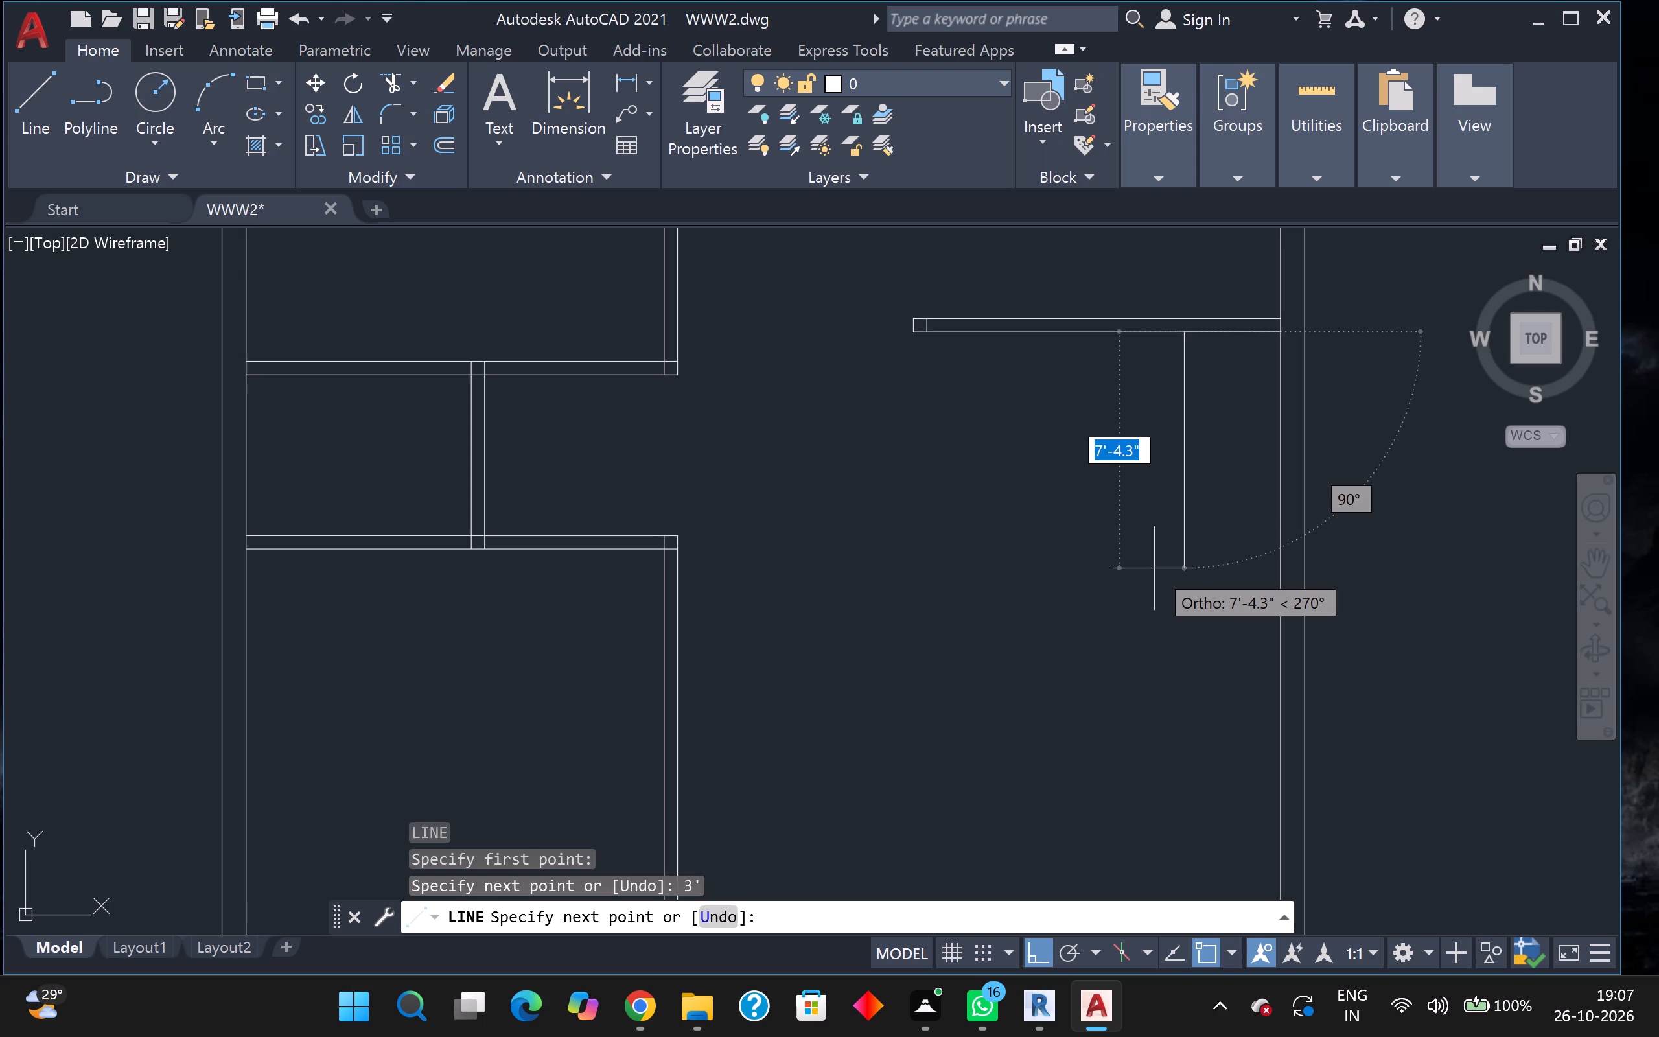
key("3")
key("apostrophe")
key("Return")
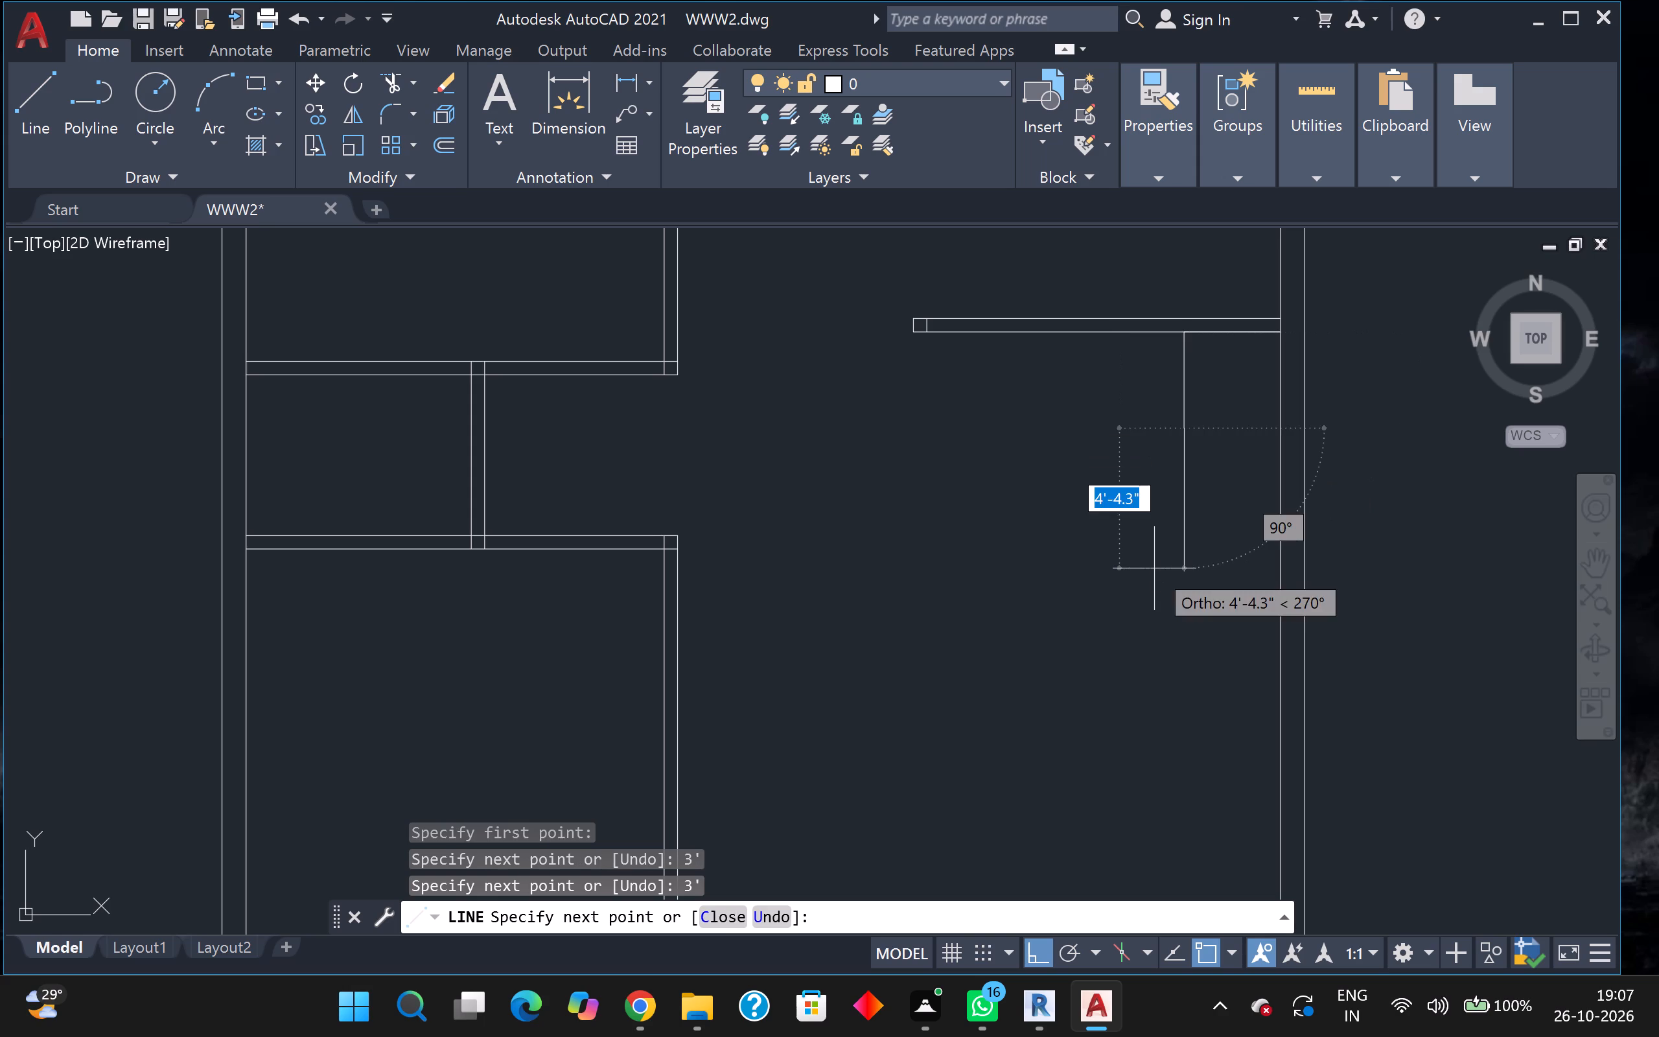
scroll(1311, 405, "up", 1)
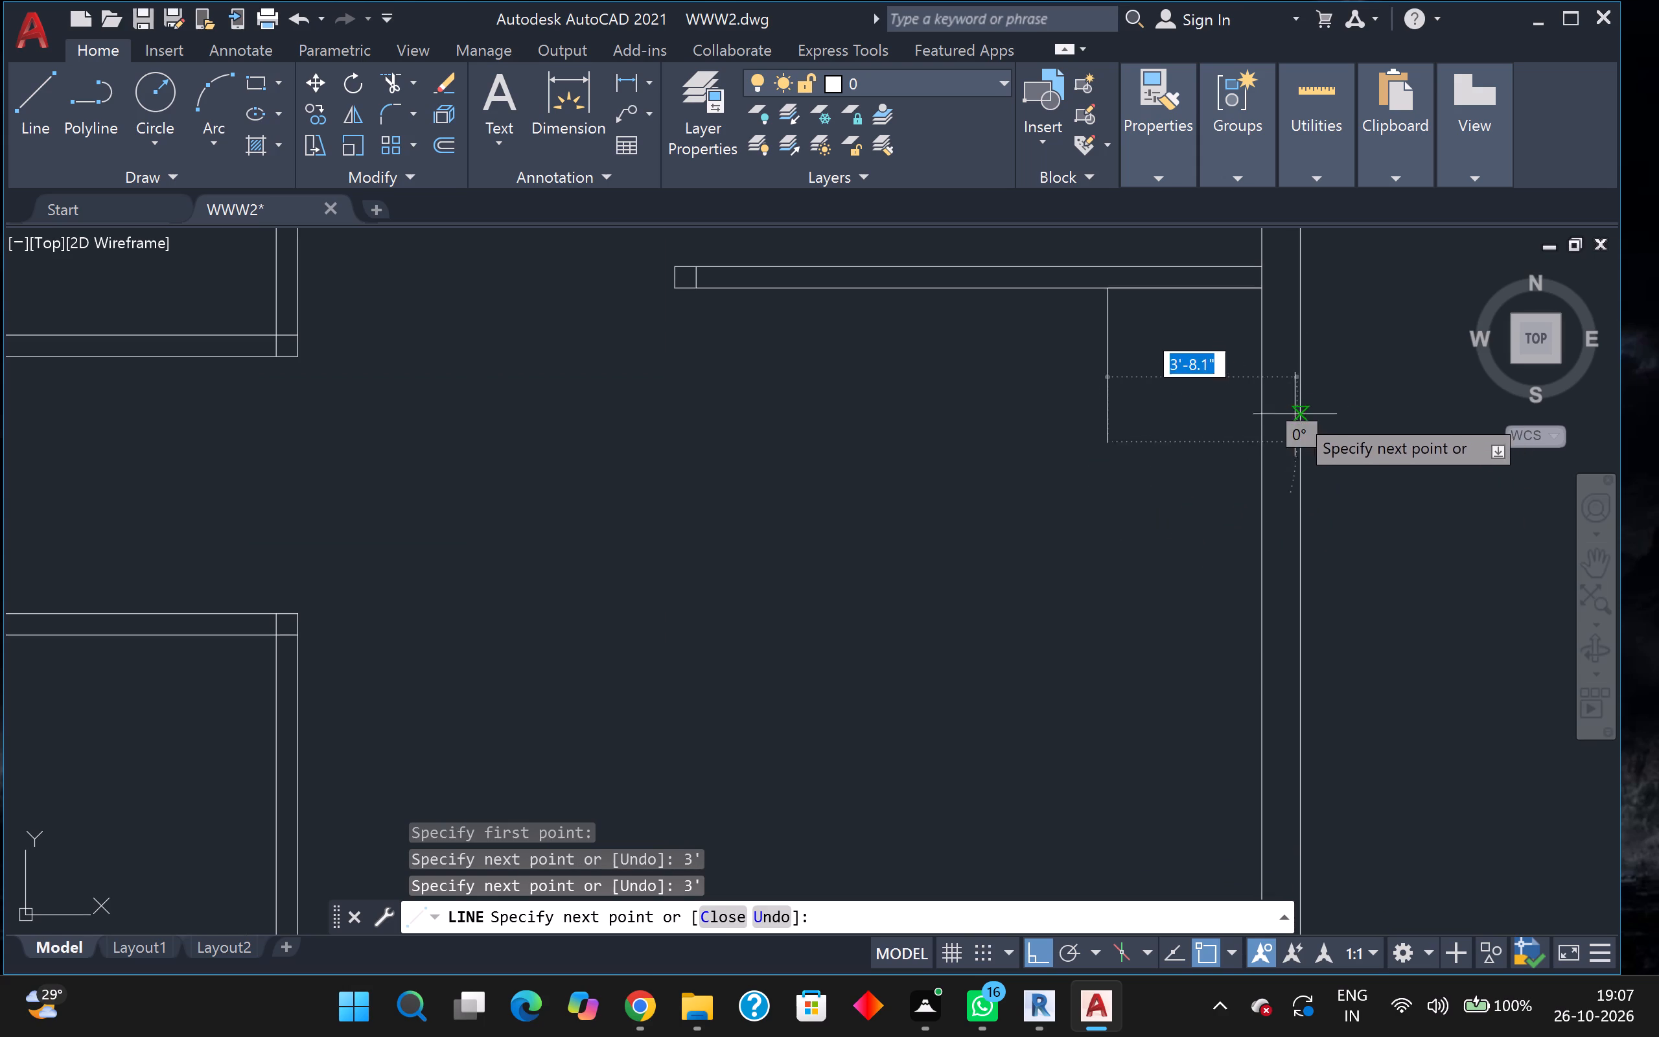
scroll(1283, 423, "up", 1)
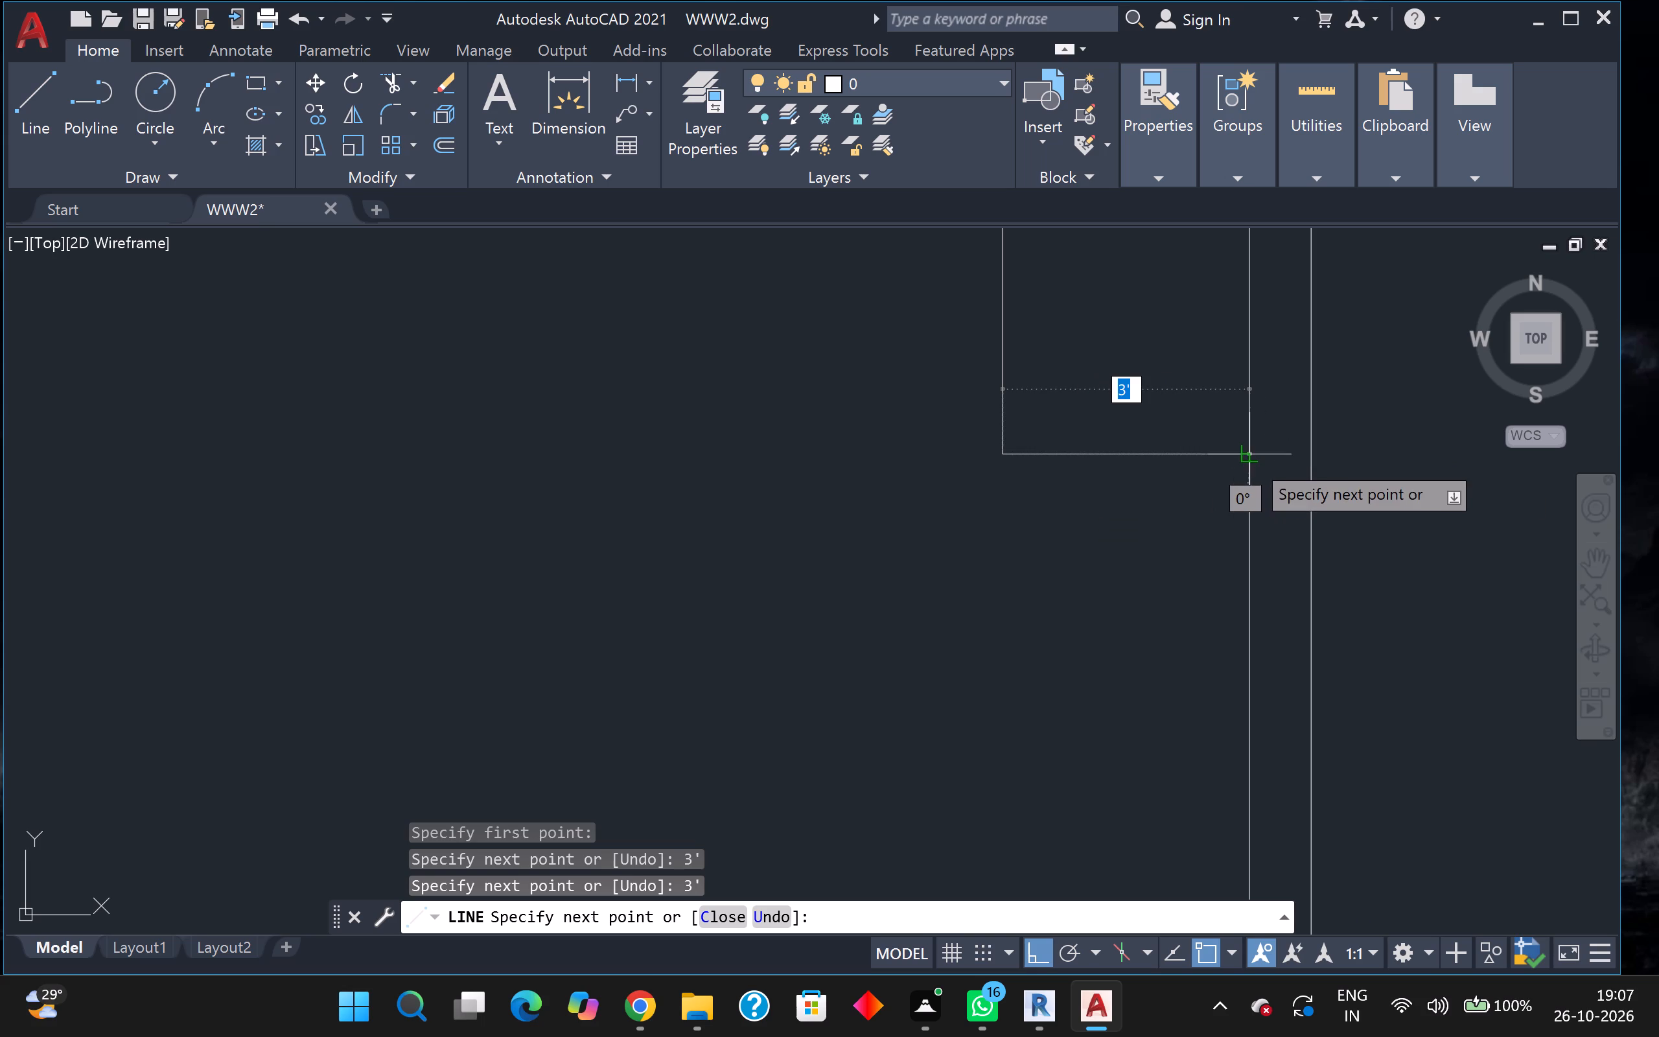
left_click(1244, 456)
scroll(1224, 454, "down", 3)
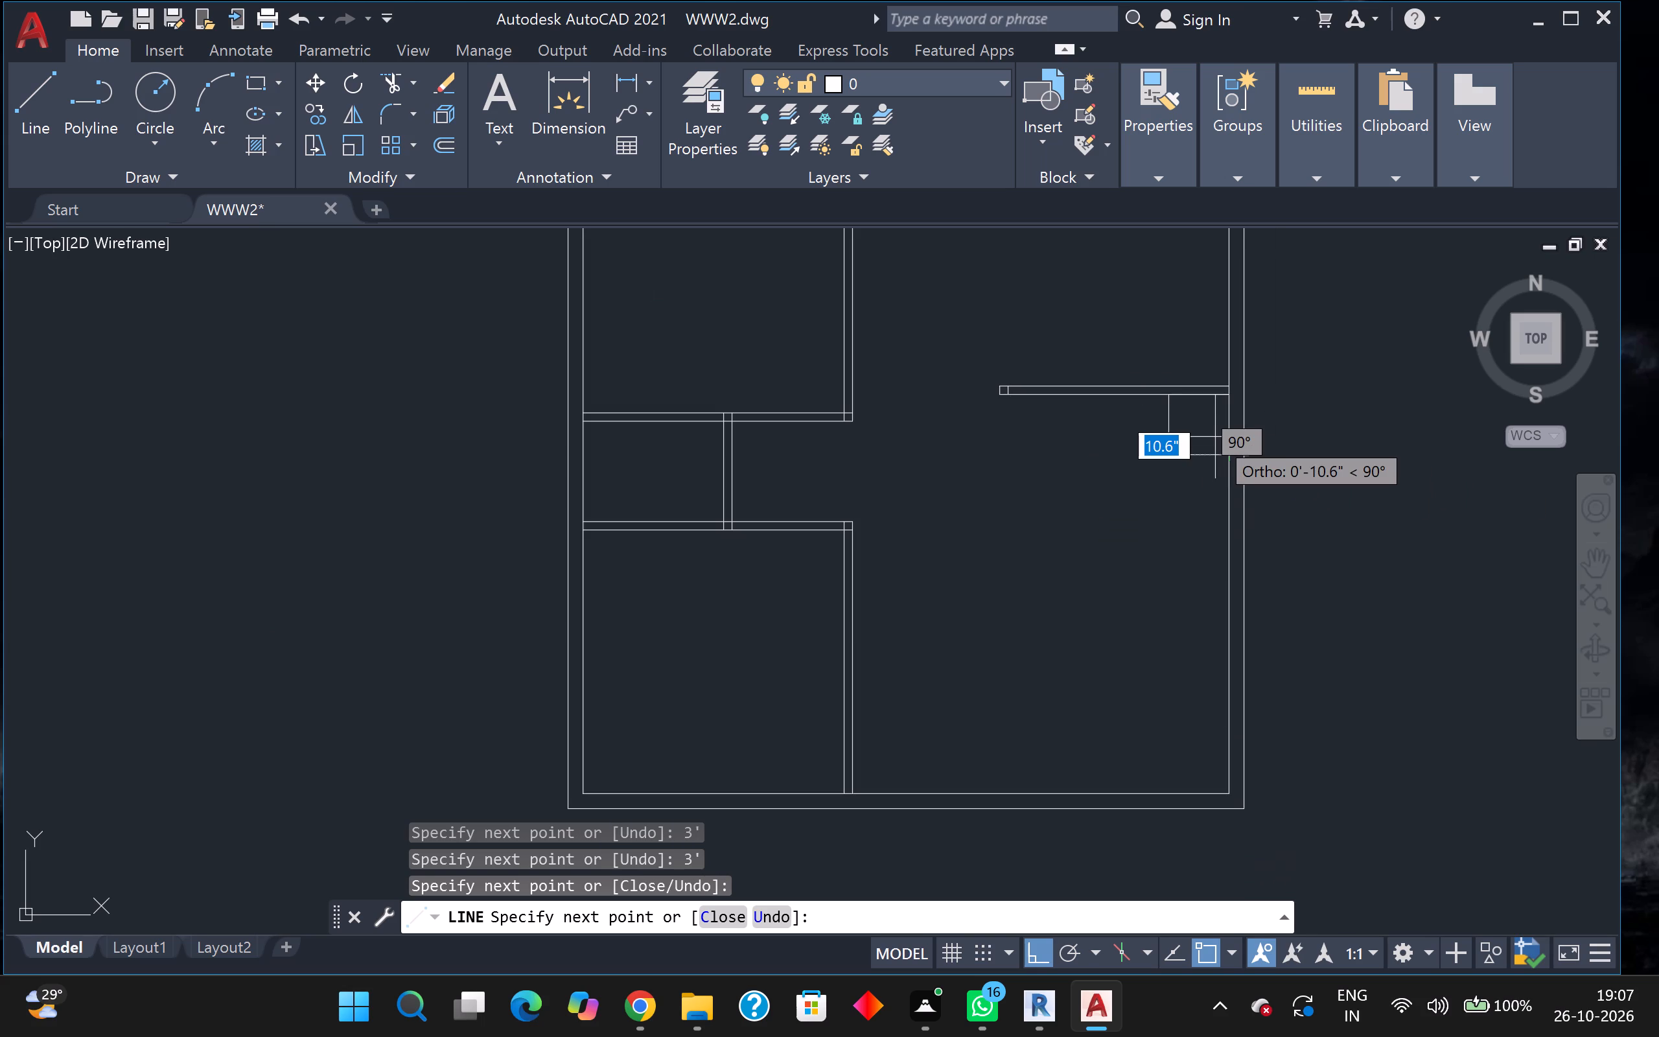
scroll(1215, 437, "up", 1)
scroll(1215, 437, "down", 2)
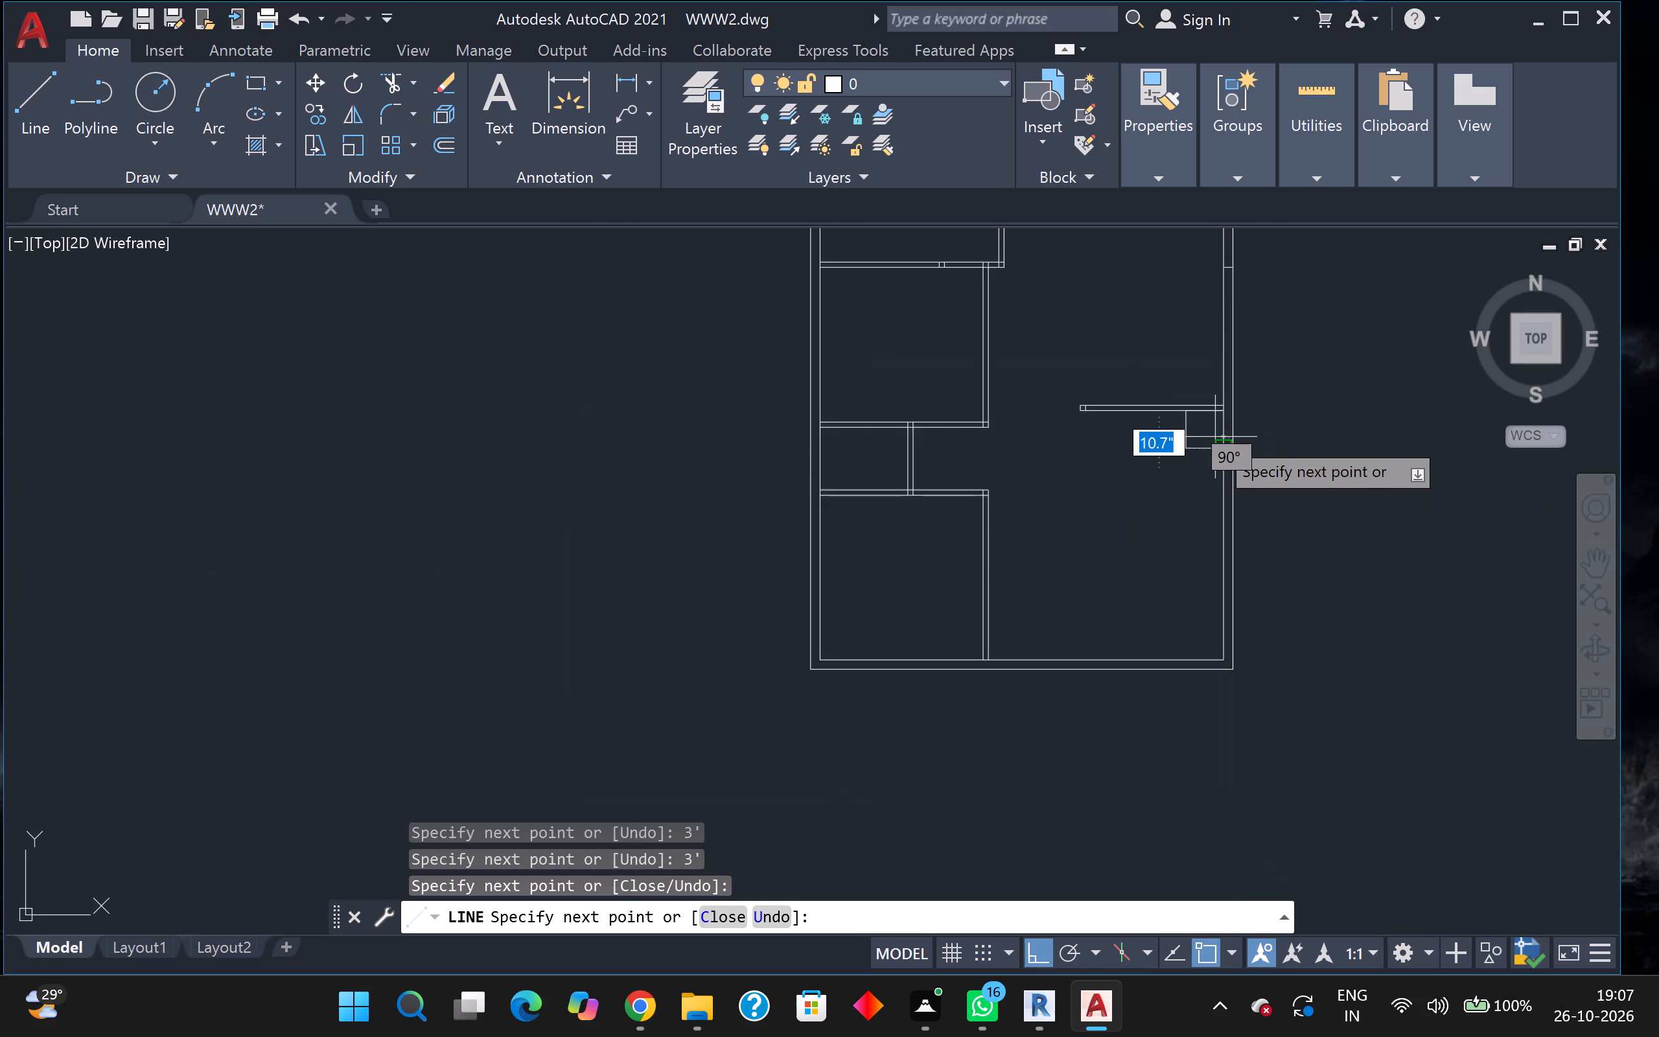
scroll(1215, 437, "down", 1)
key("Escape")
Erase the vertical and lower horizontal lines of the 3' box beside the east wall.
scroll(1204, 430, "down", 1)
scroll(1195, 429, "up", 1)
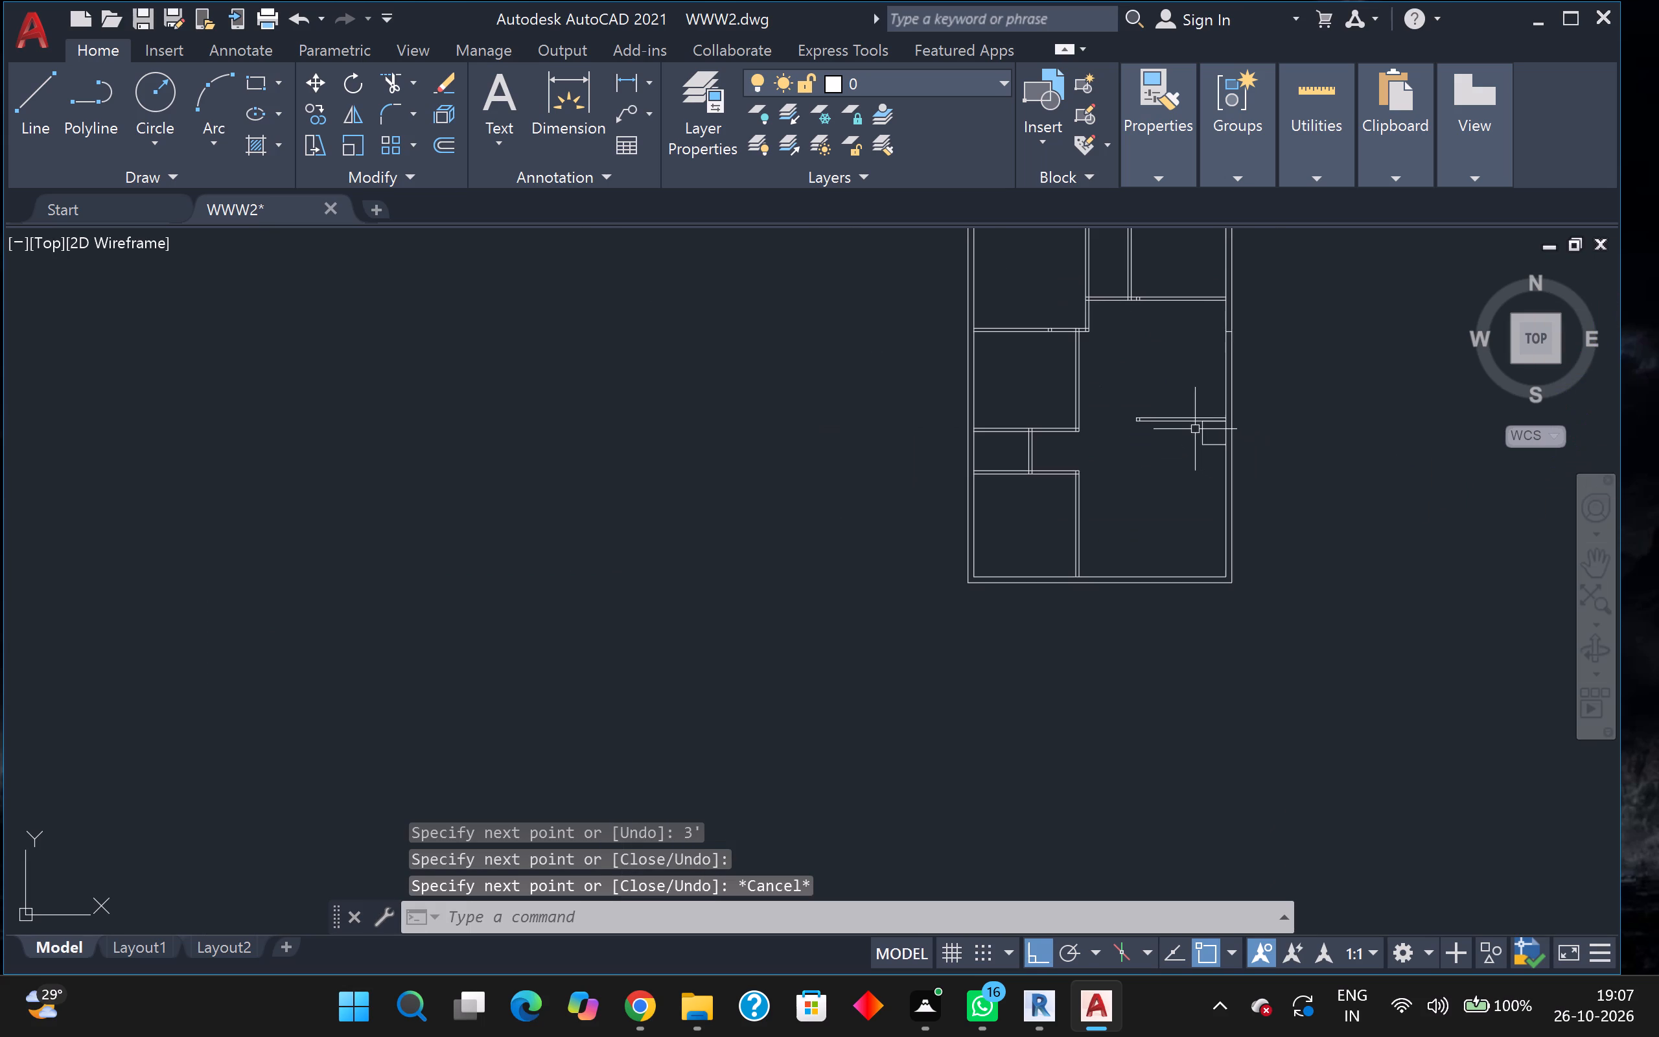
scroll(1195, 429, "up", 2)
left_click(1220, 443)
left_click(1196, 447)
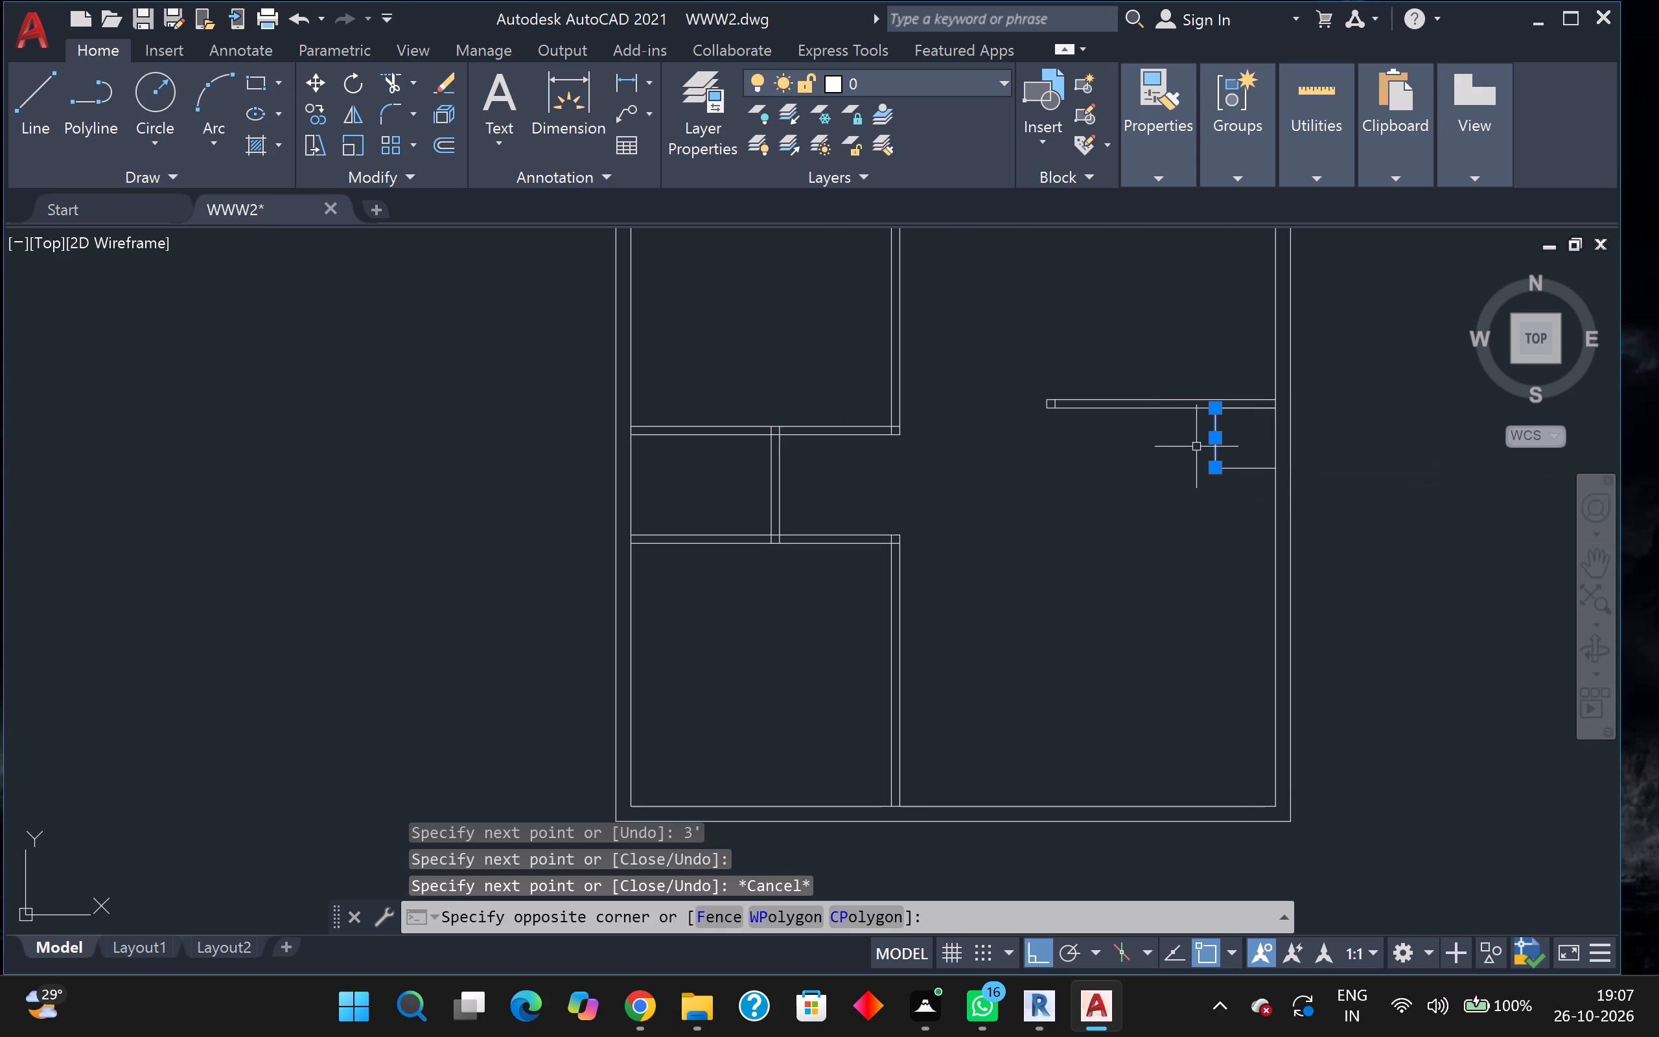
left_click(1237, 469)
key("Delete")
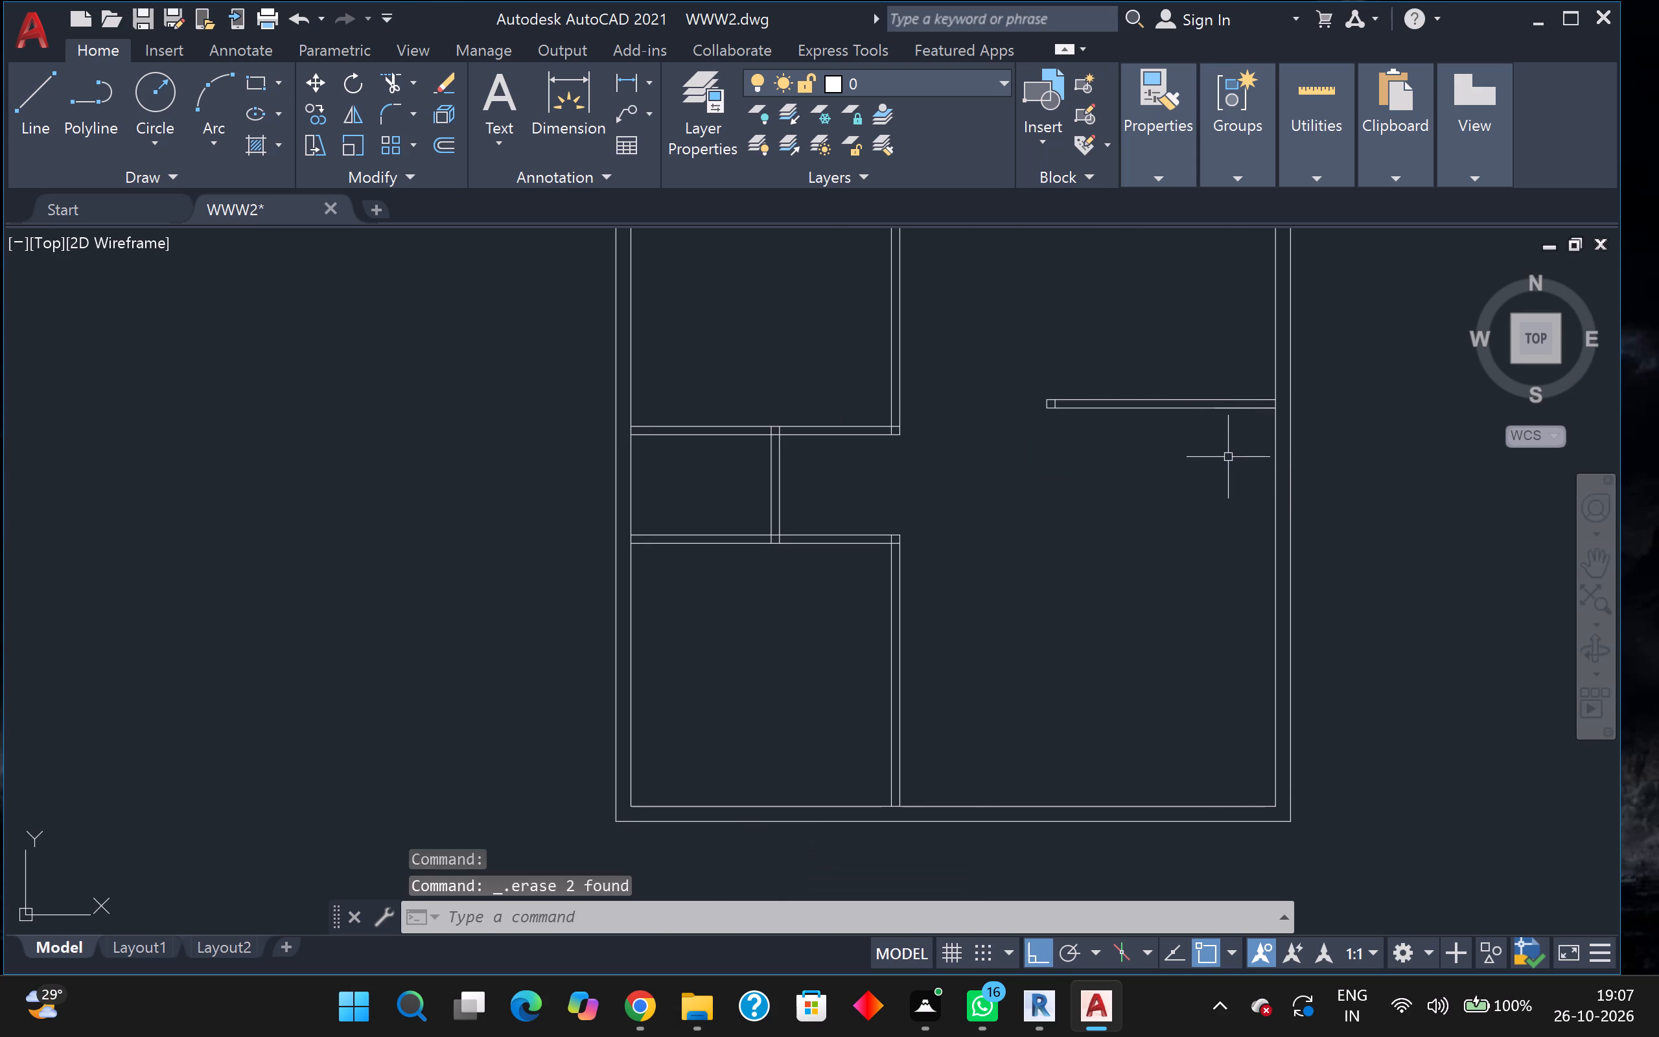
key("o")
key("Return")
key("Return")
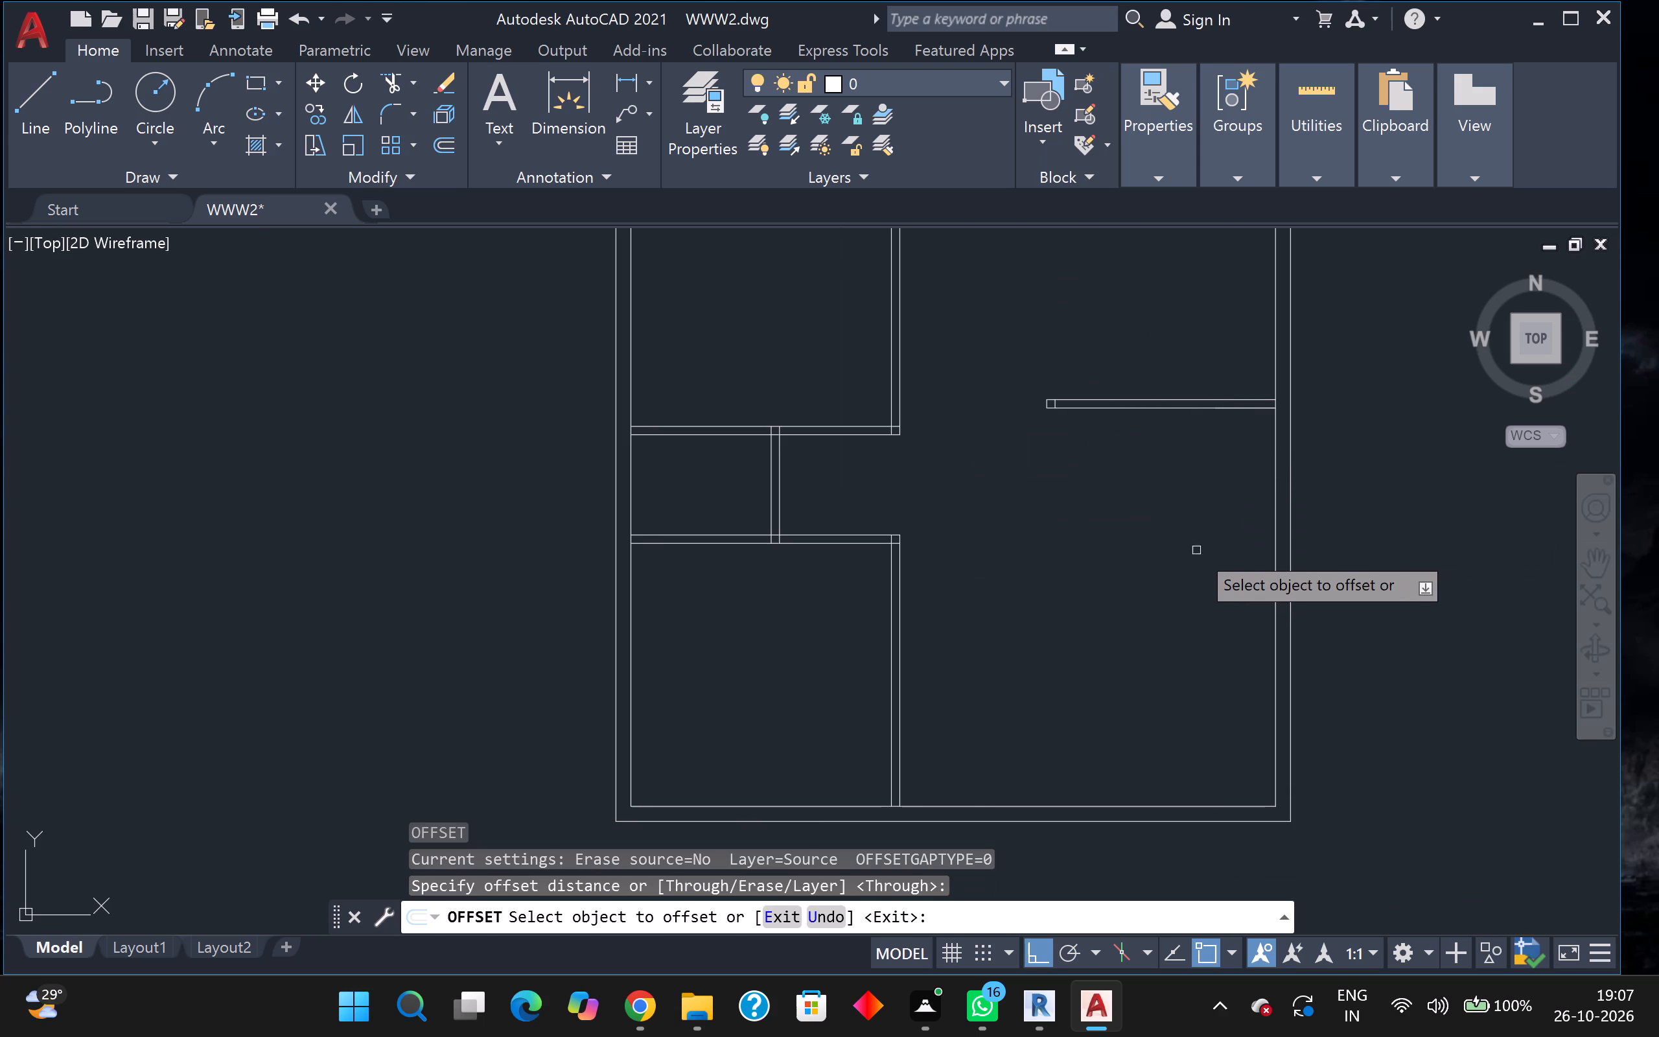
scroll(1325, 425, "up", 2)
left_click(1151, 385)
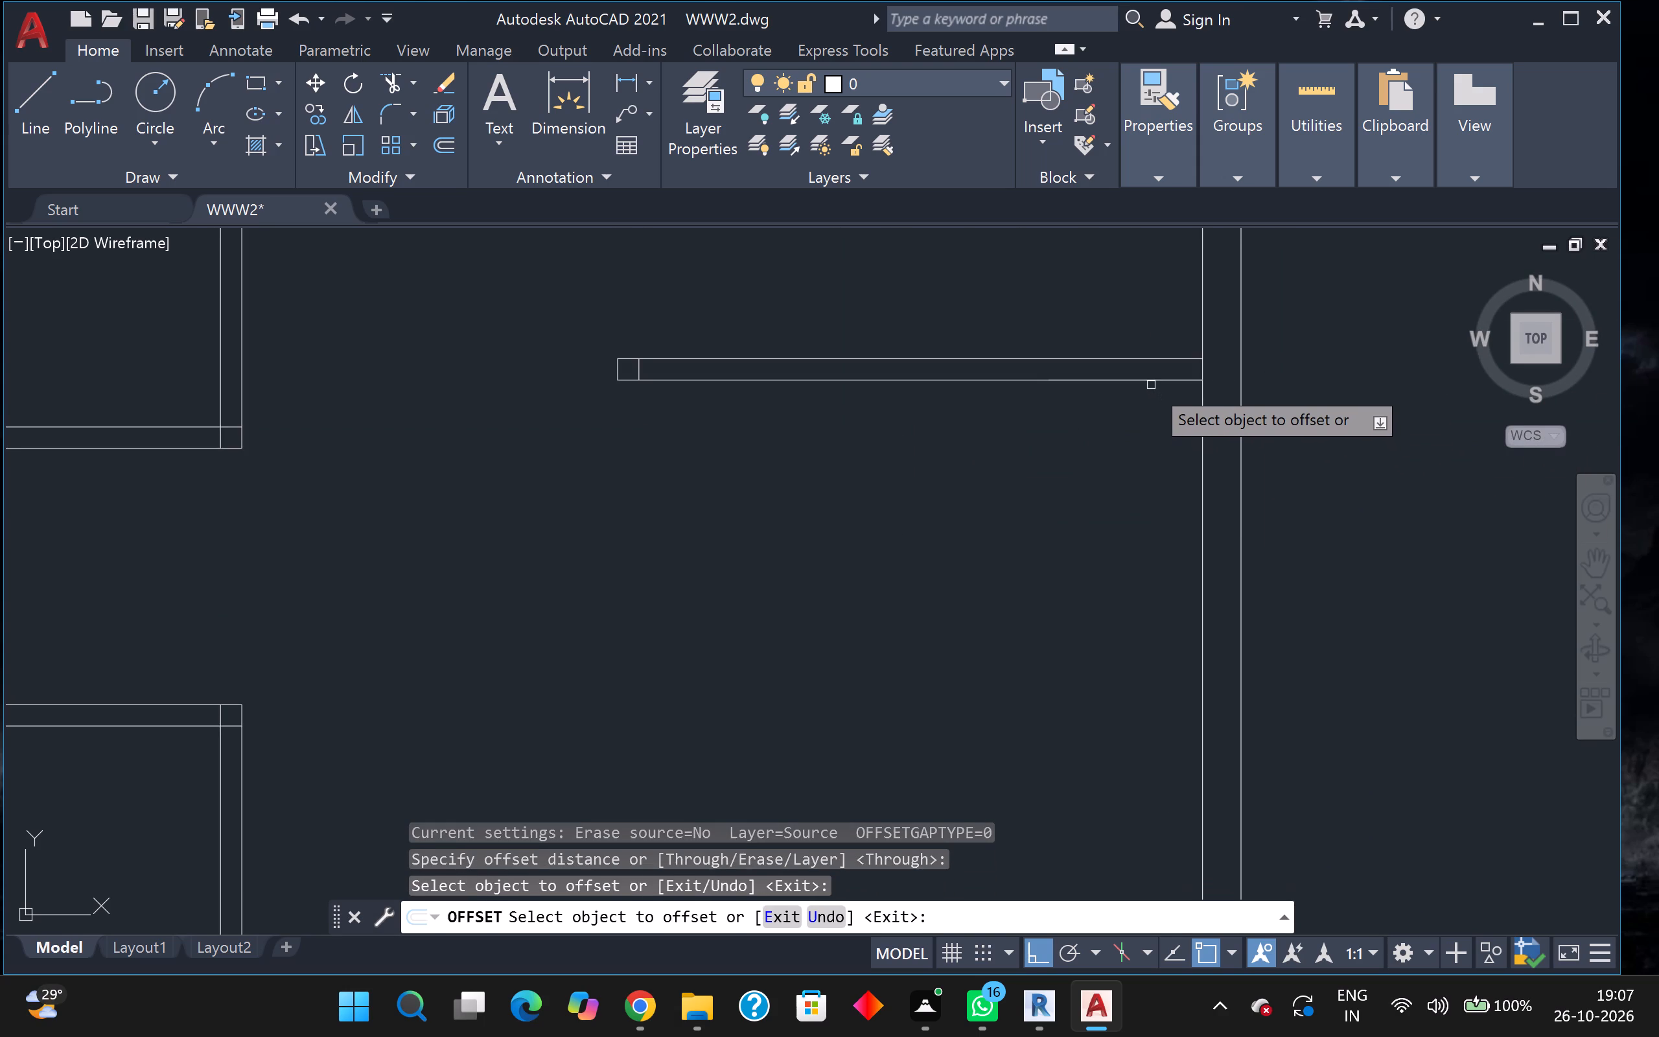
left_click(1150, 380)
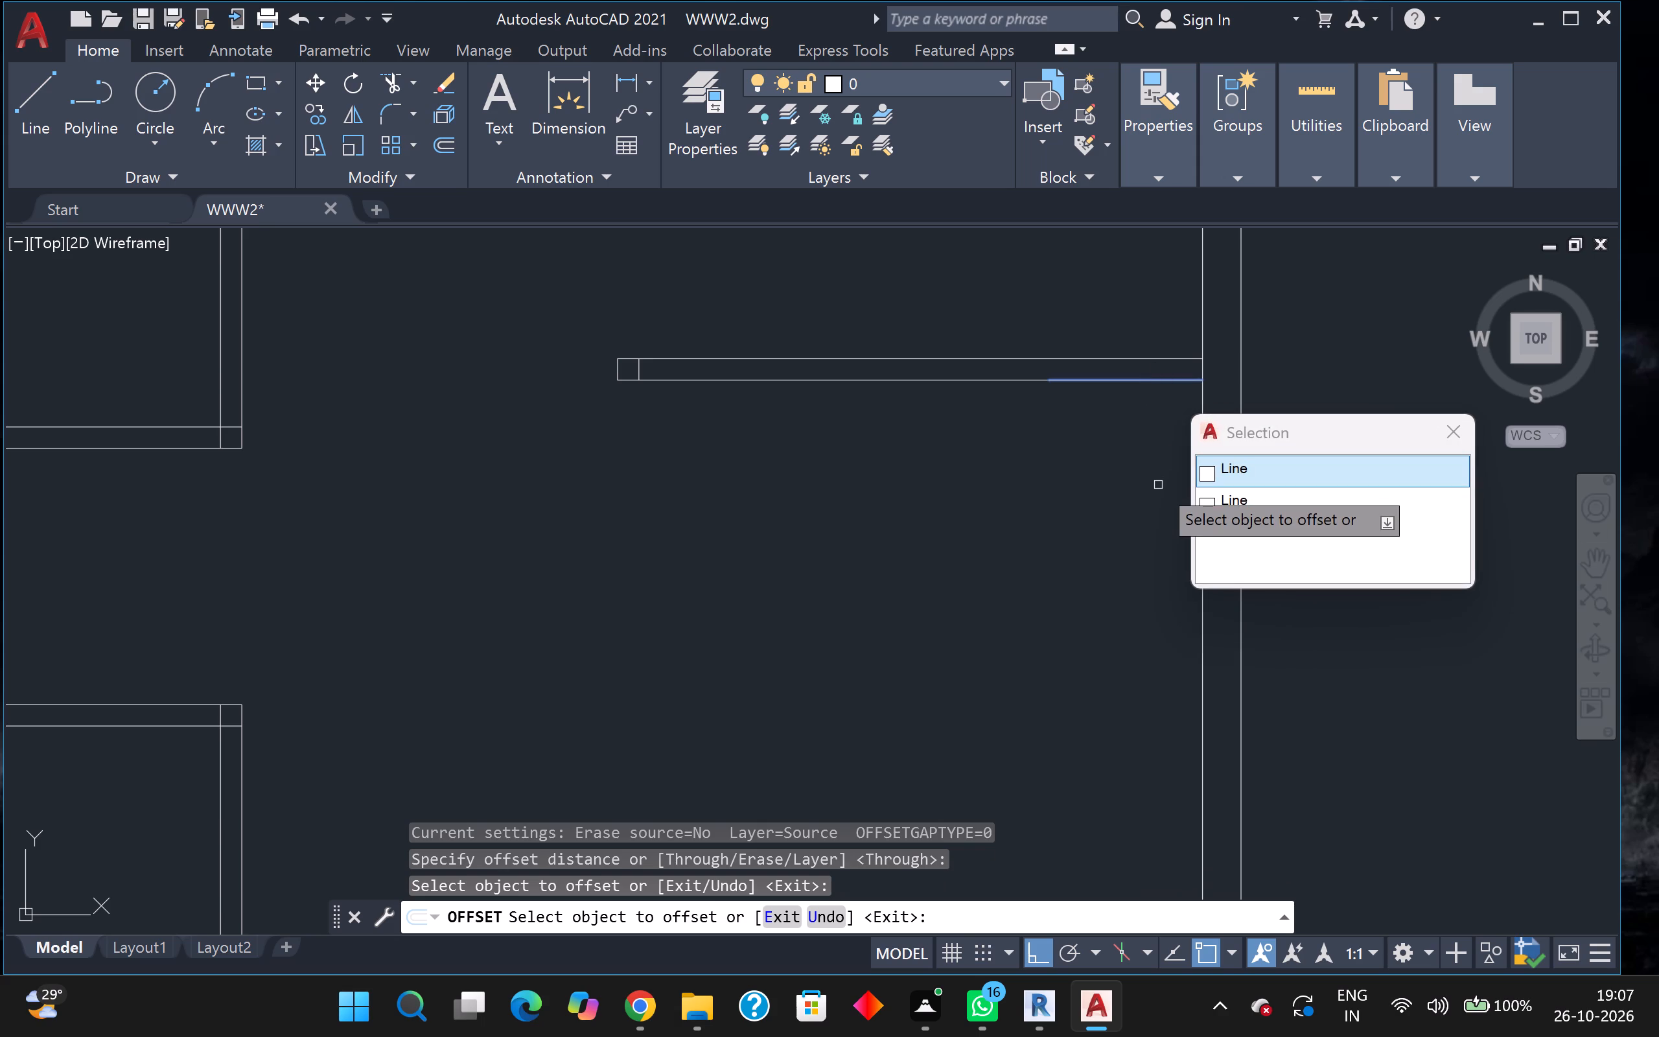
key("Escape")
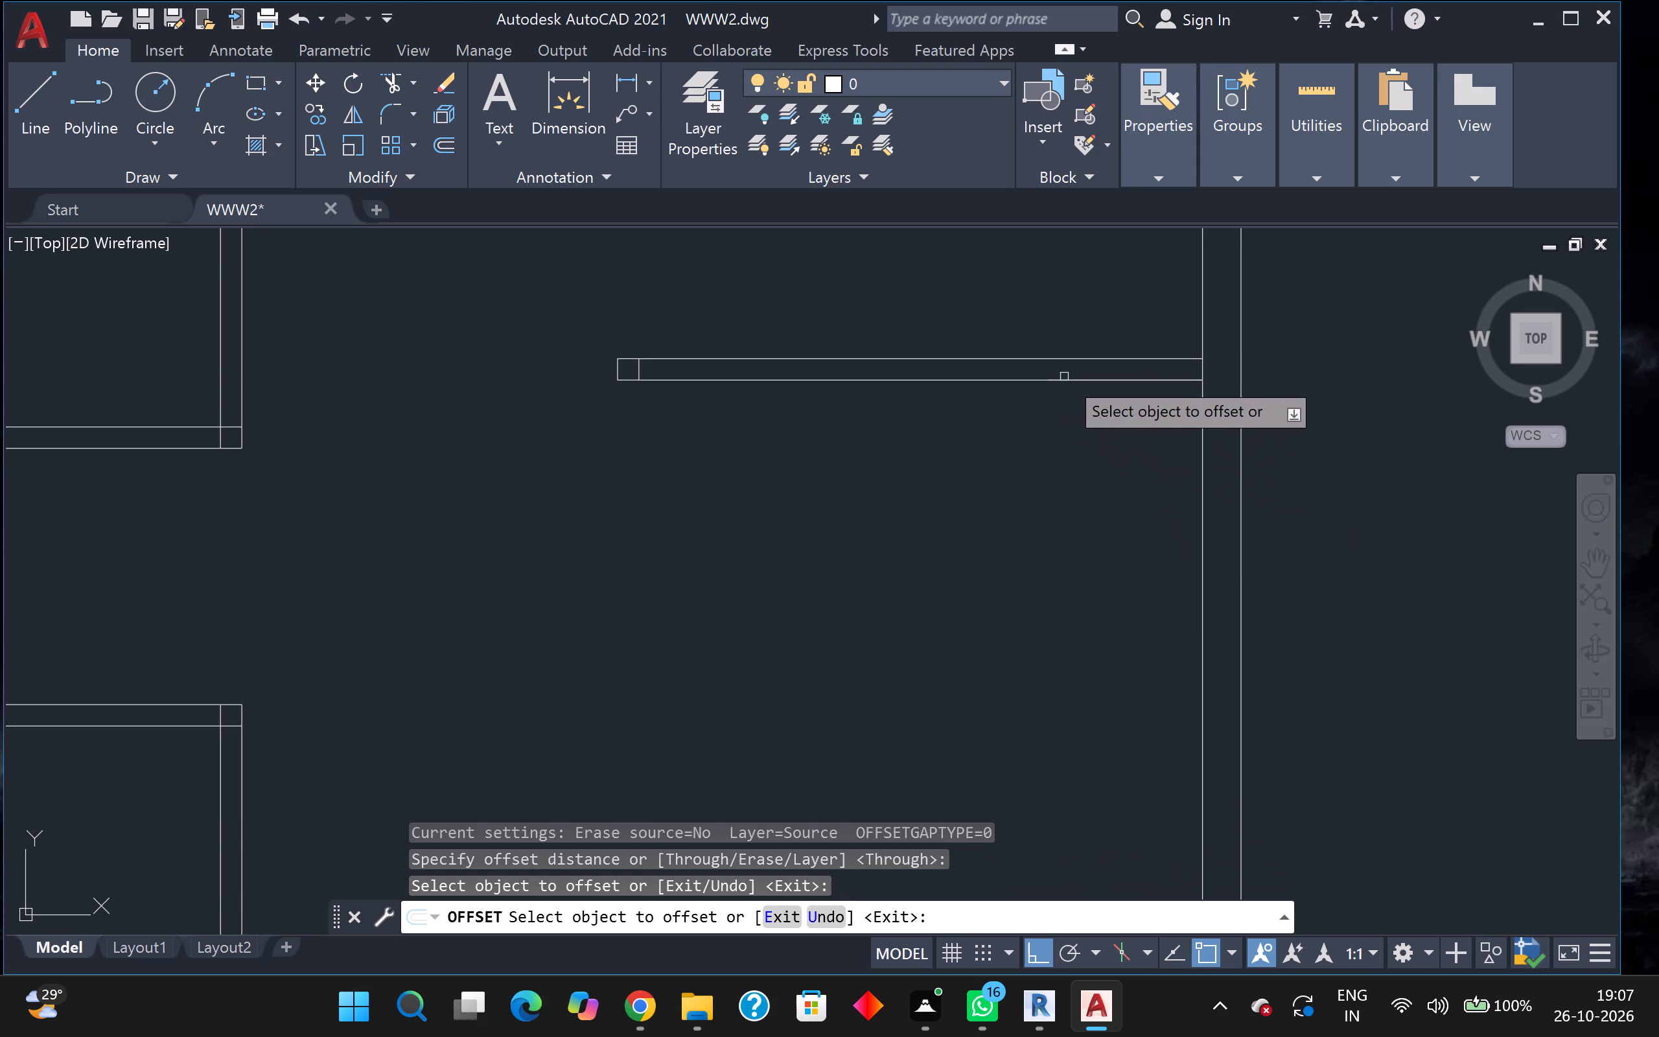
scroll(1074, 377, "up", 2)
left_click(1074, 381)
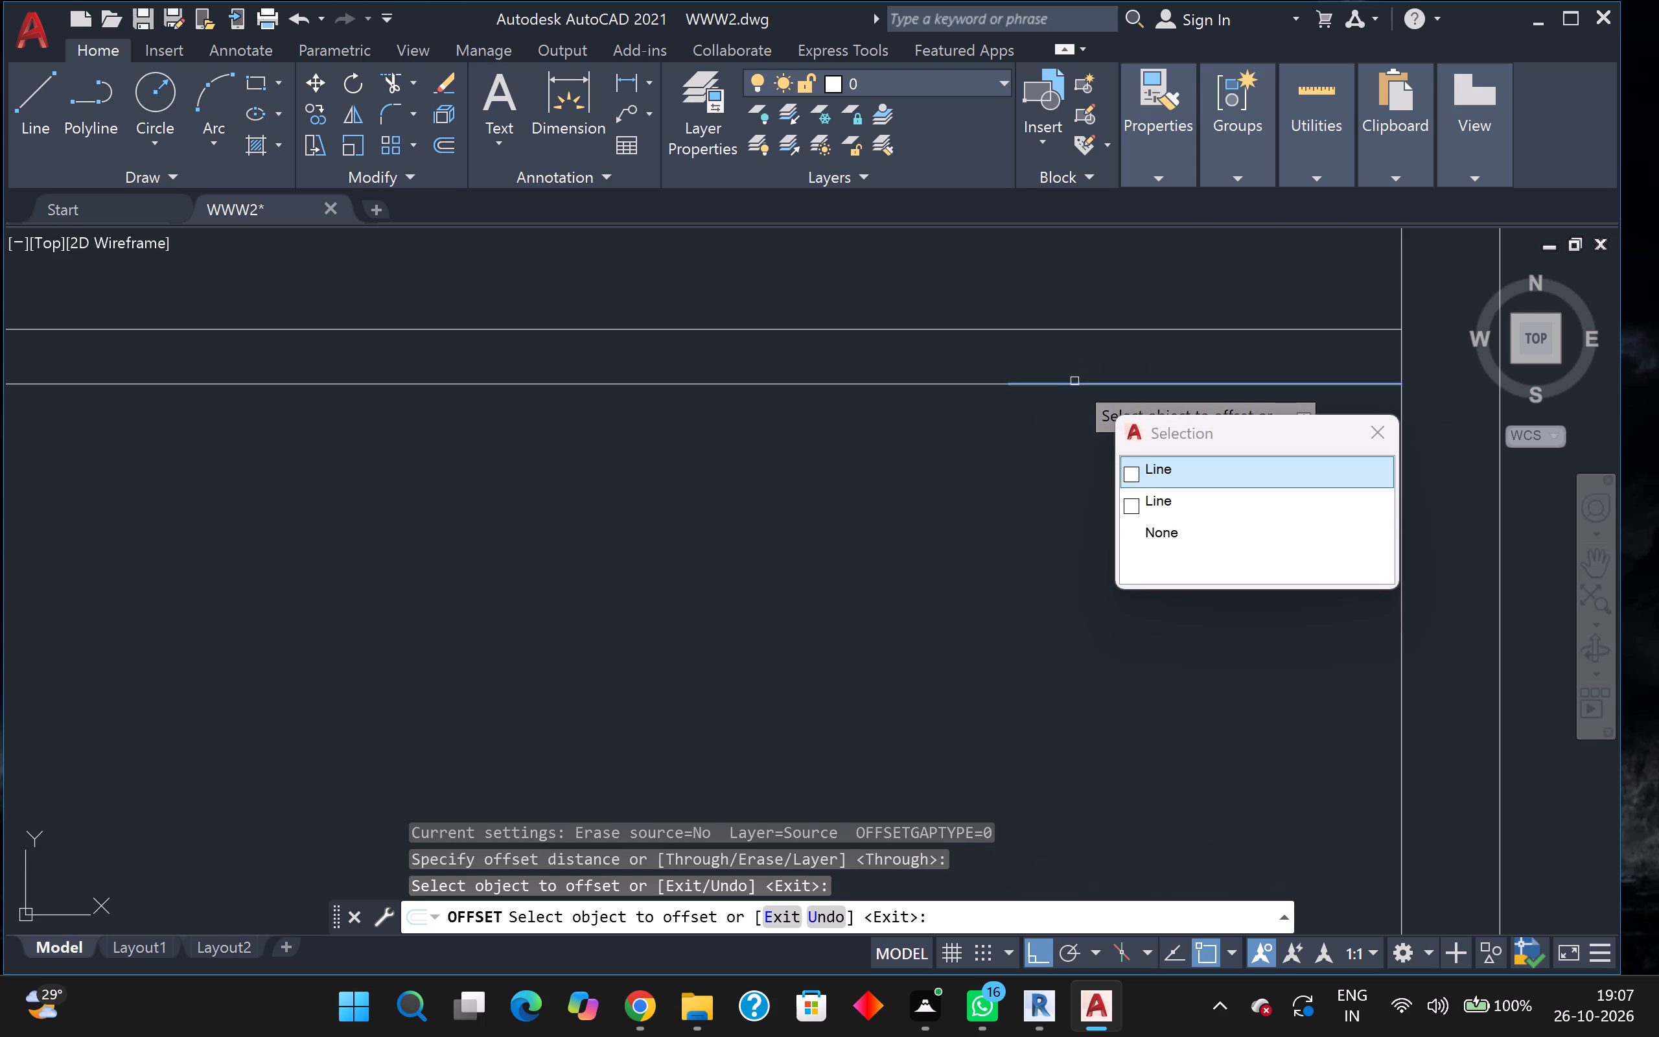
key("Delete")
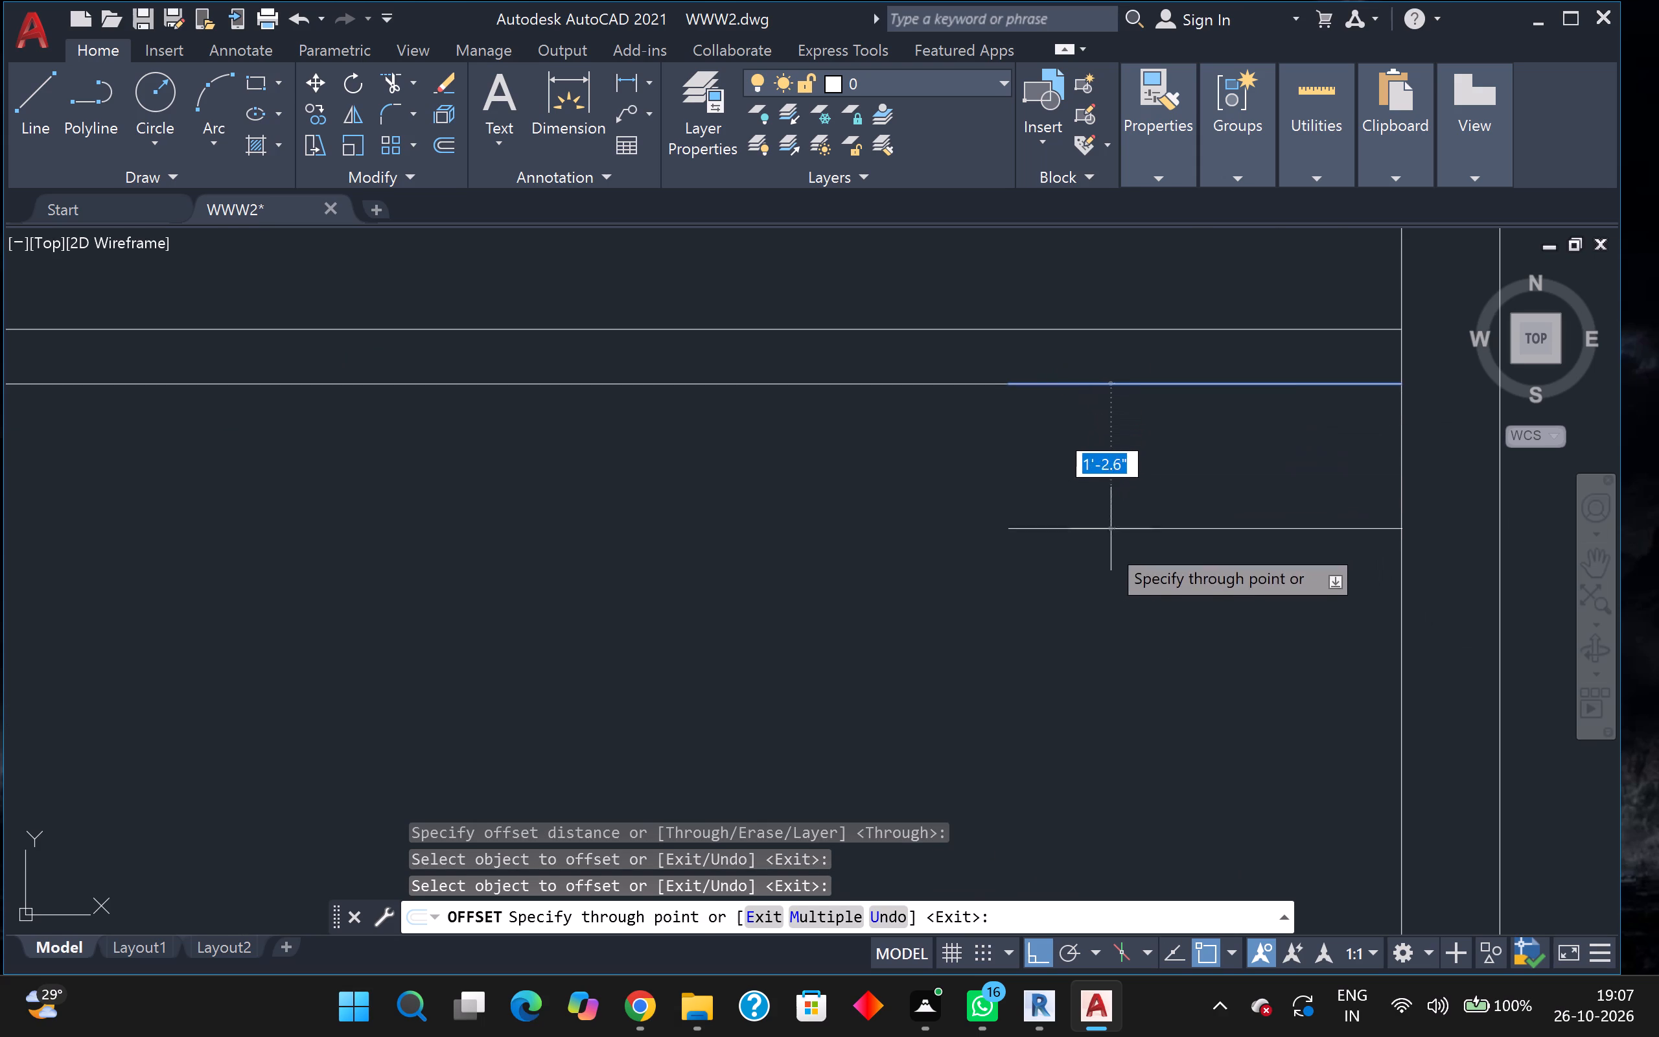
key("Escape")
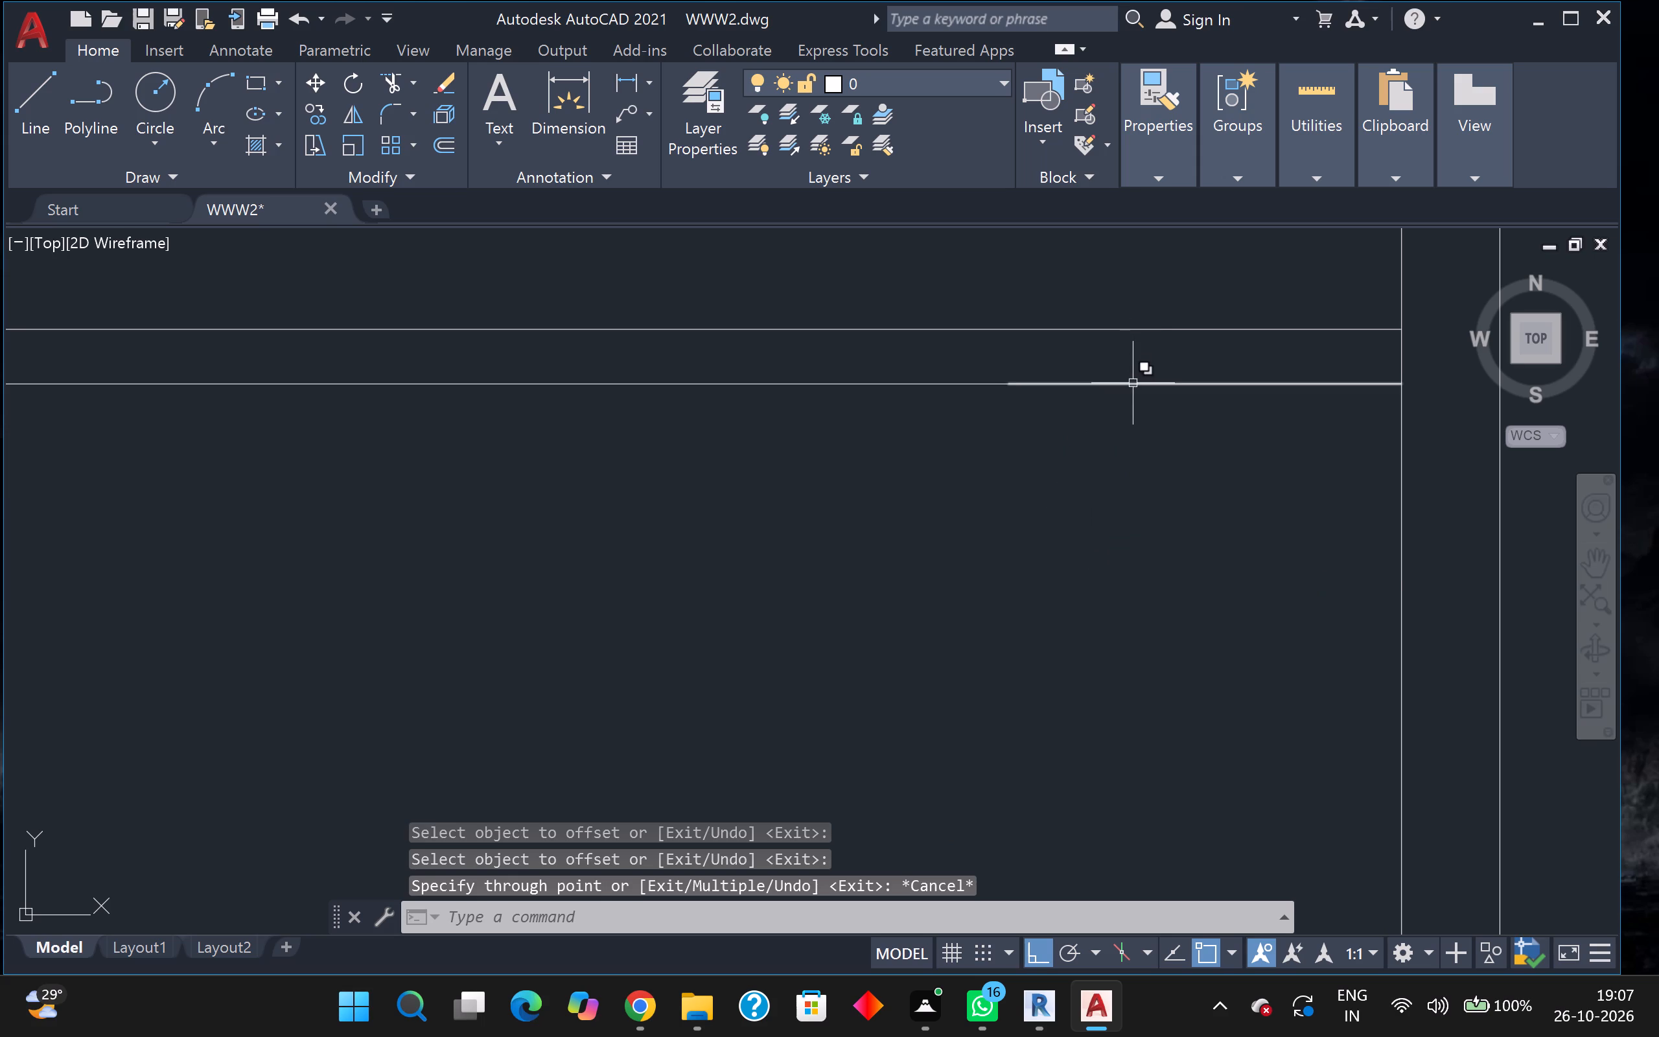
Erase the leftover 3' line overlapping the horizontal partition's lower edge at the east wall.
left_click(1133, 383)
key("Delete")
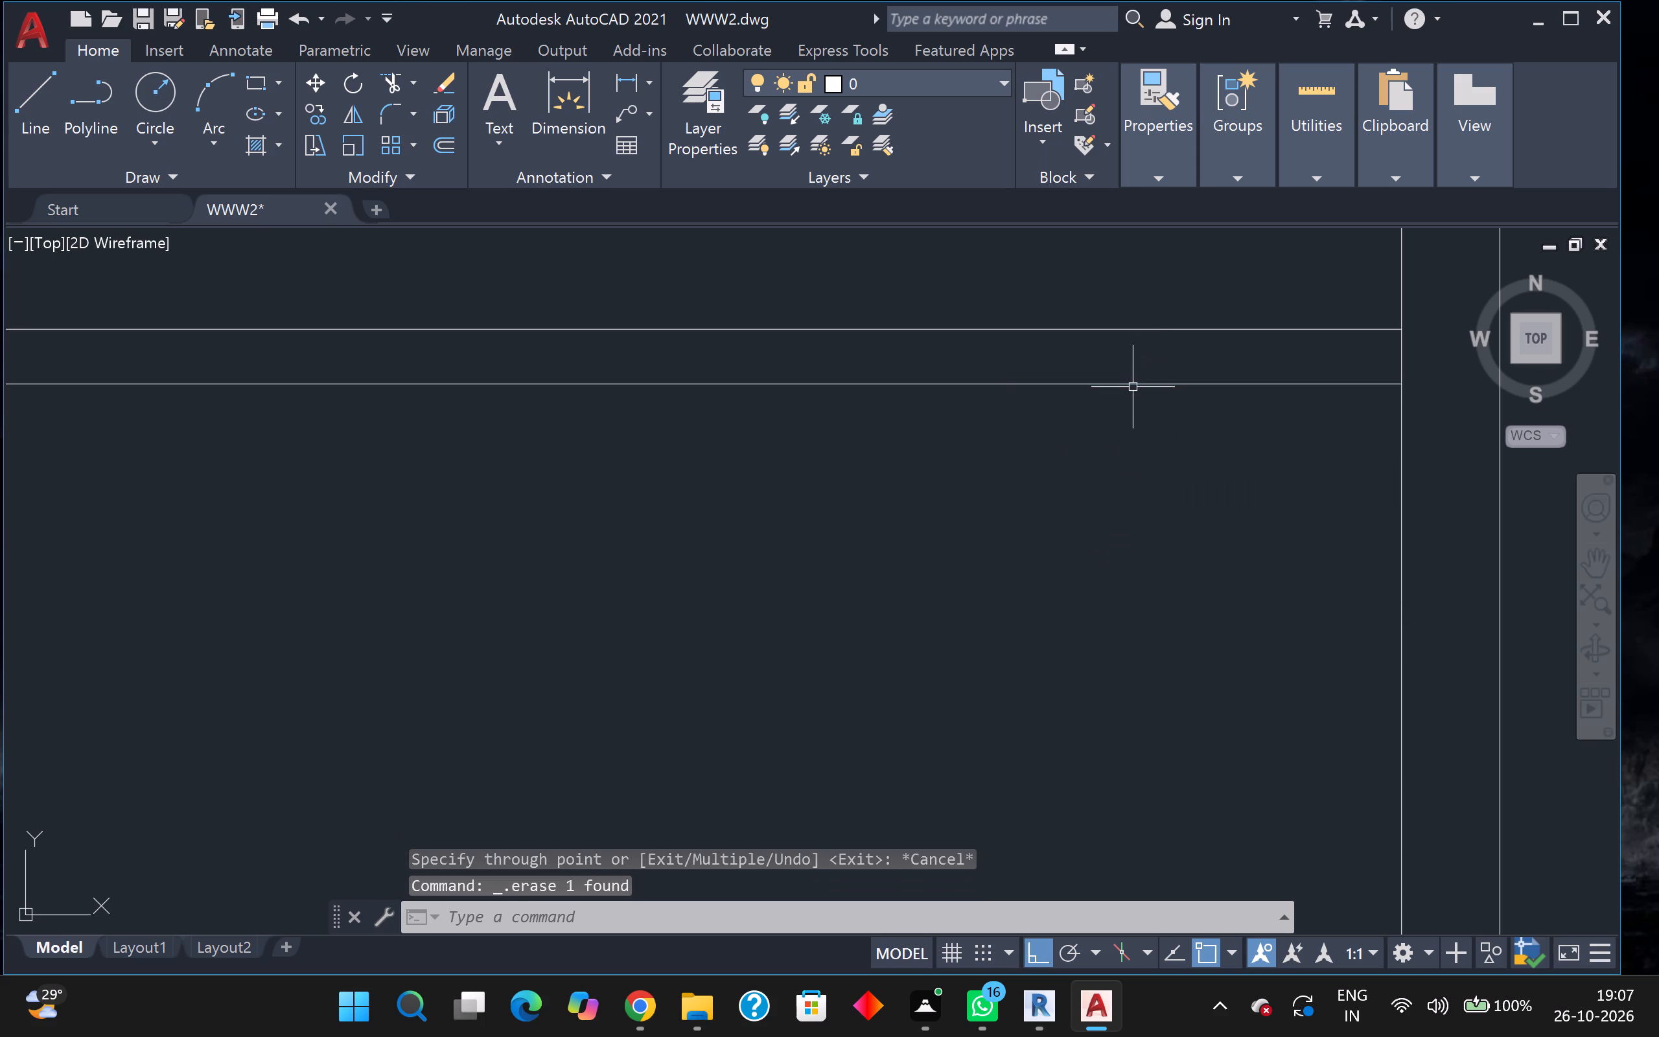
Create another horizontal partition by offsetting the eastern partition's lower line 8' south and the new line by 5".
key("0")
key("BackSpace")
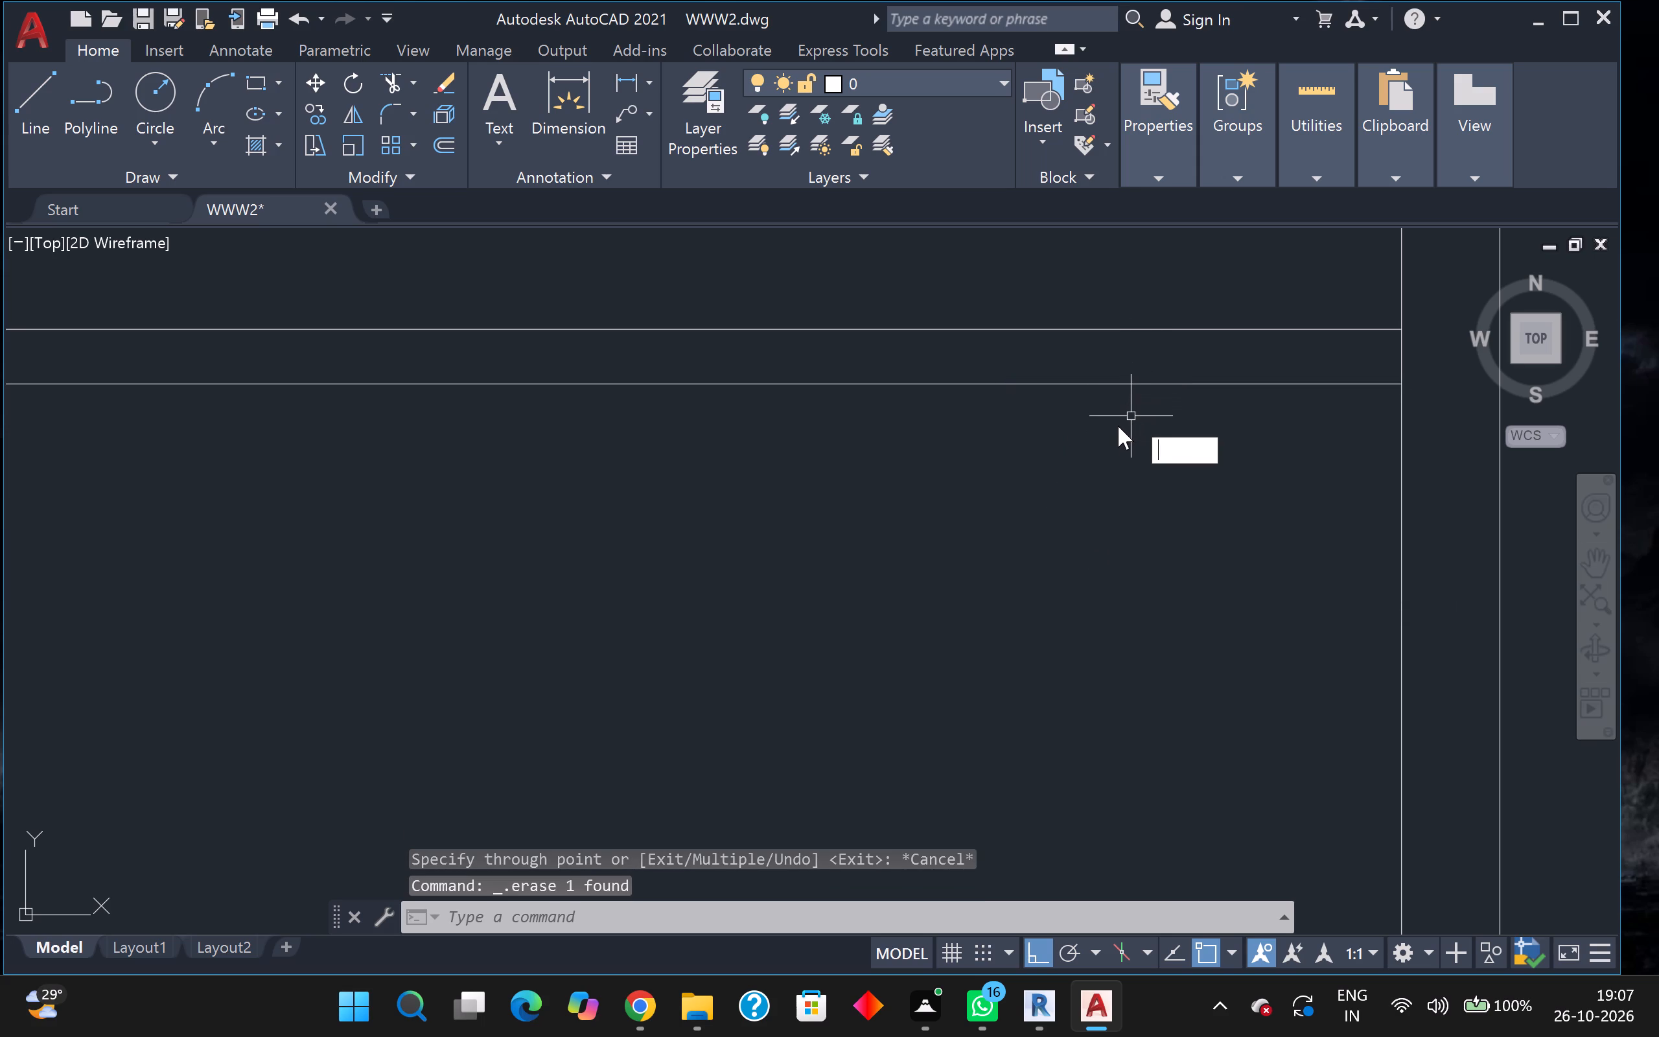
key("o")
key("Return")
key("Return")
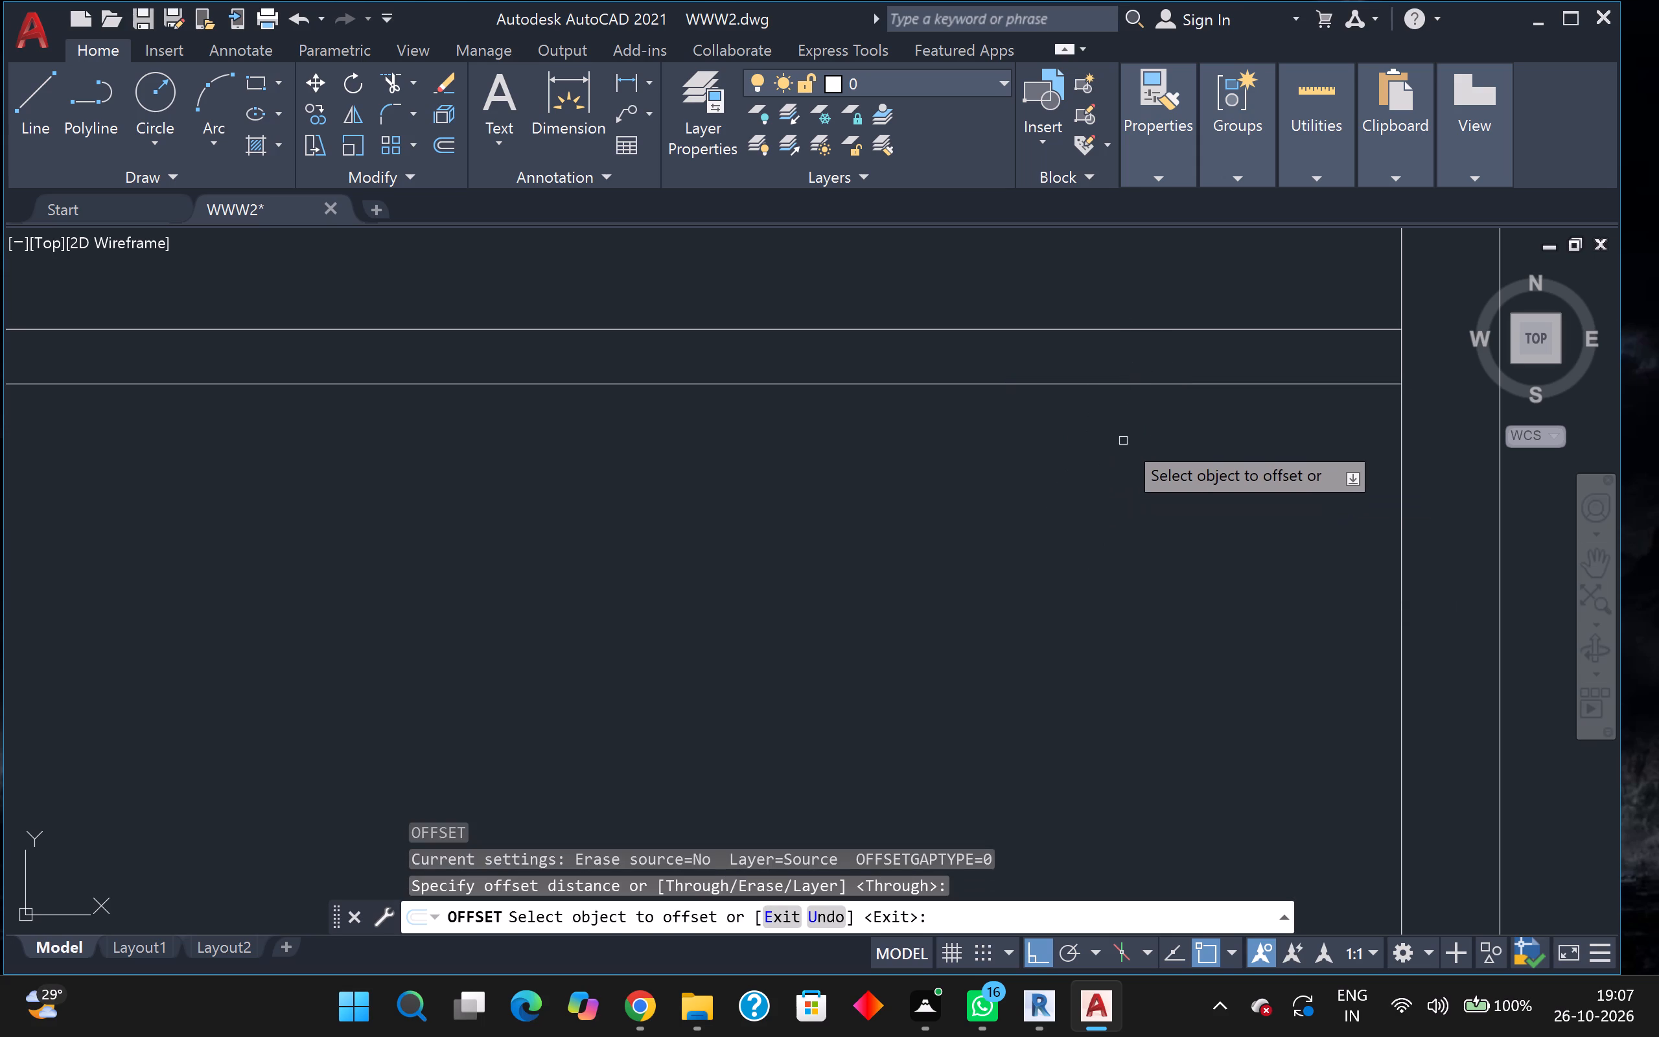
left_click(1152, 386)
middle_click_drag(1154, 457, 1169, 455)
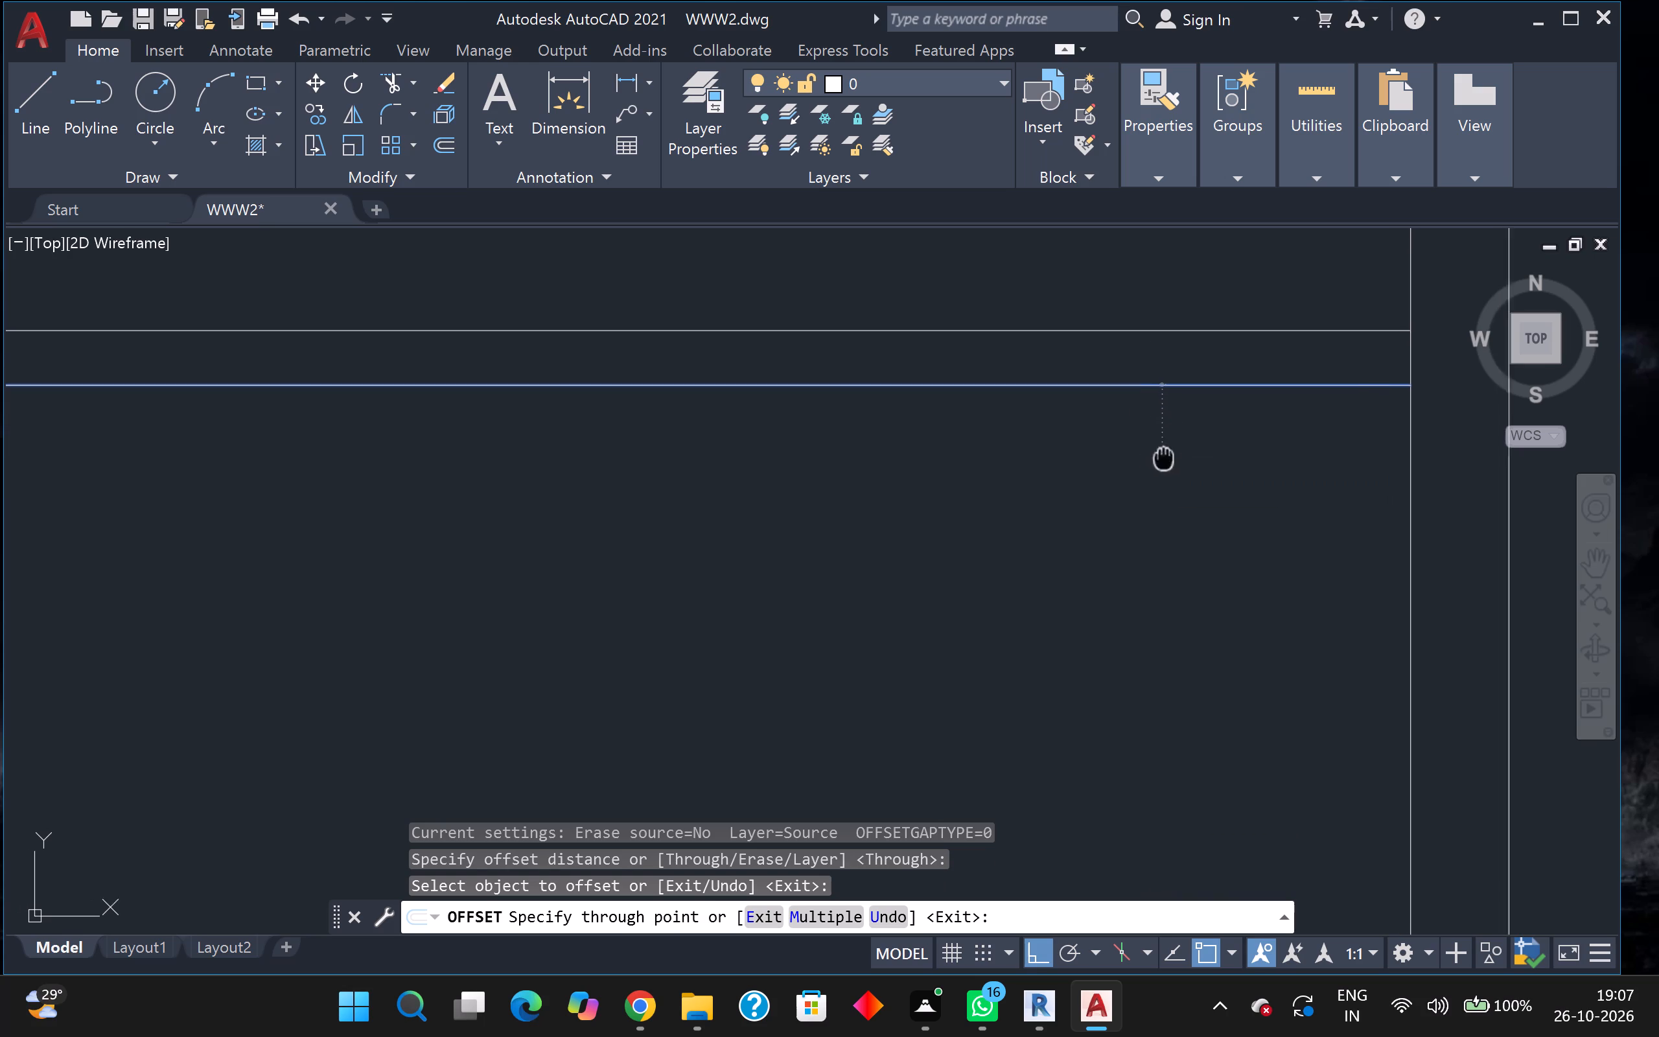
middle_click_drag(1169, 455, 1277, 363)
scroll(1344, 334, "down", 3)
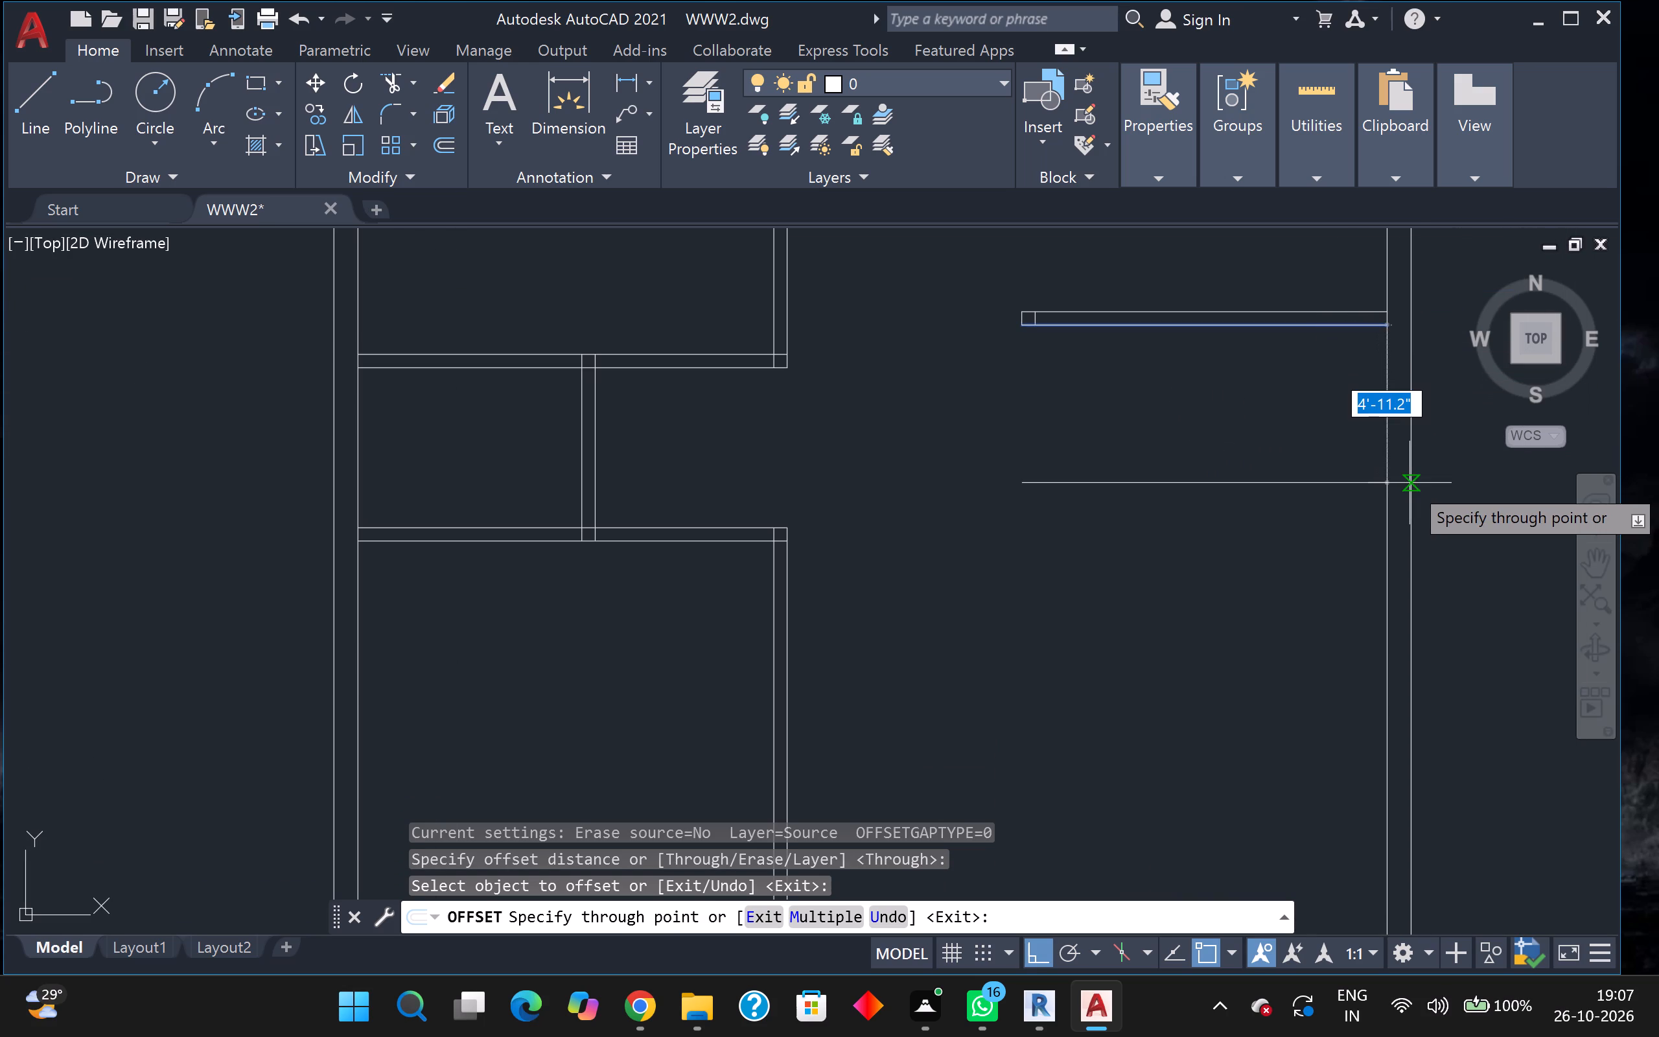
scroll(1410, 483, "up", 2)
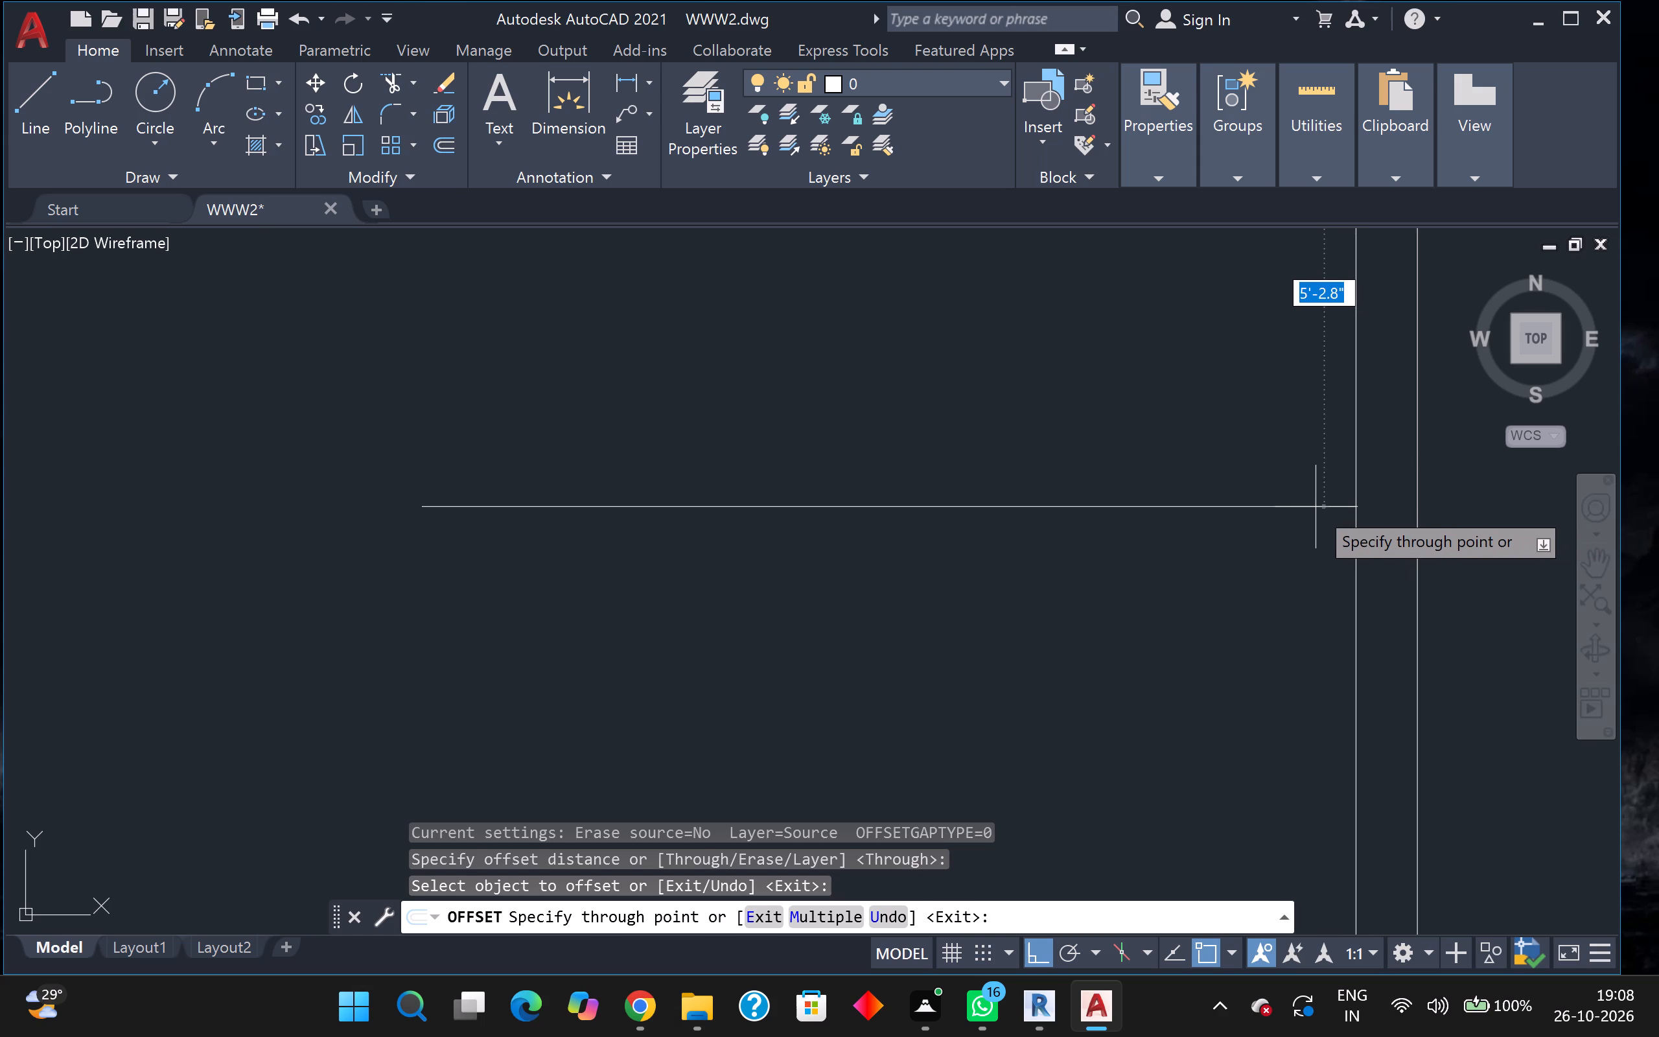
scroll(1300, 518, "down", 2)
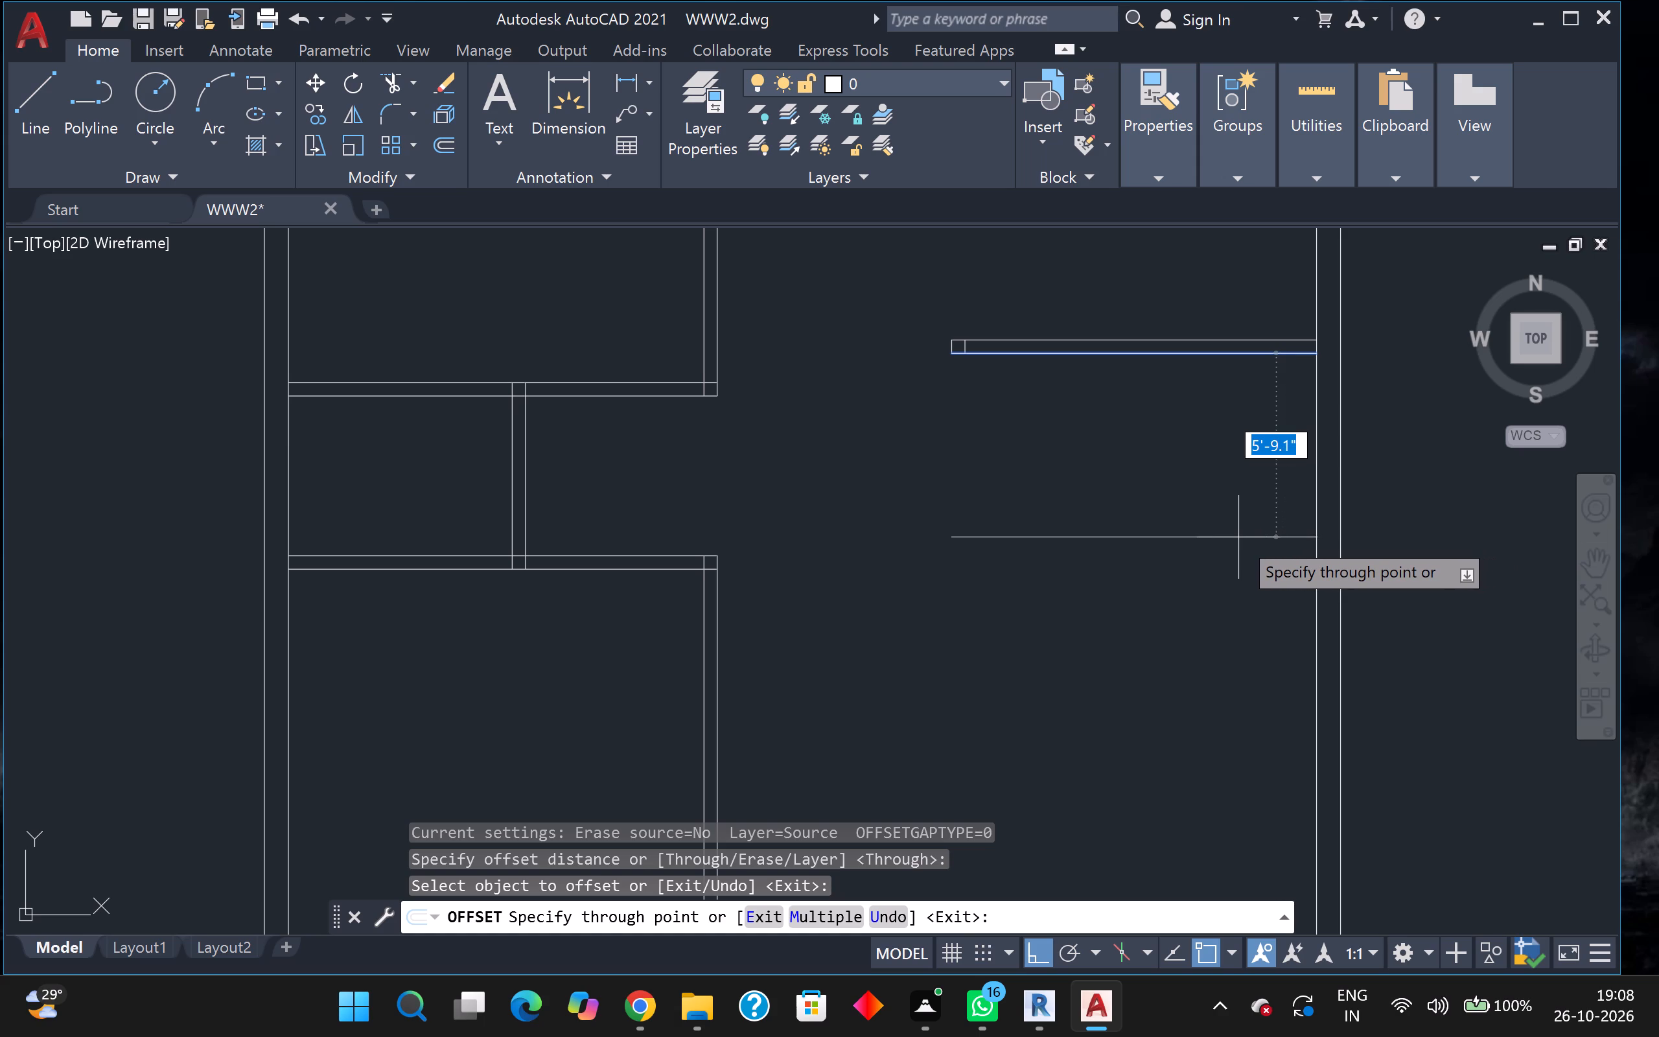
key("8")
key("apostrophe")
key("Return")
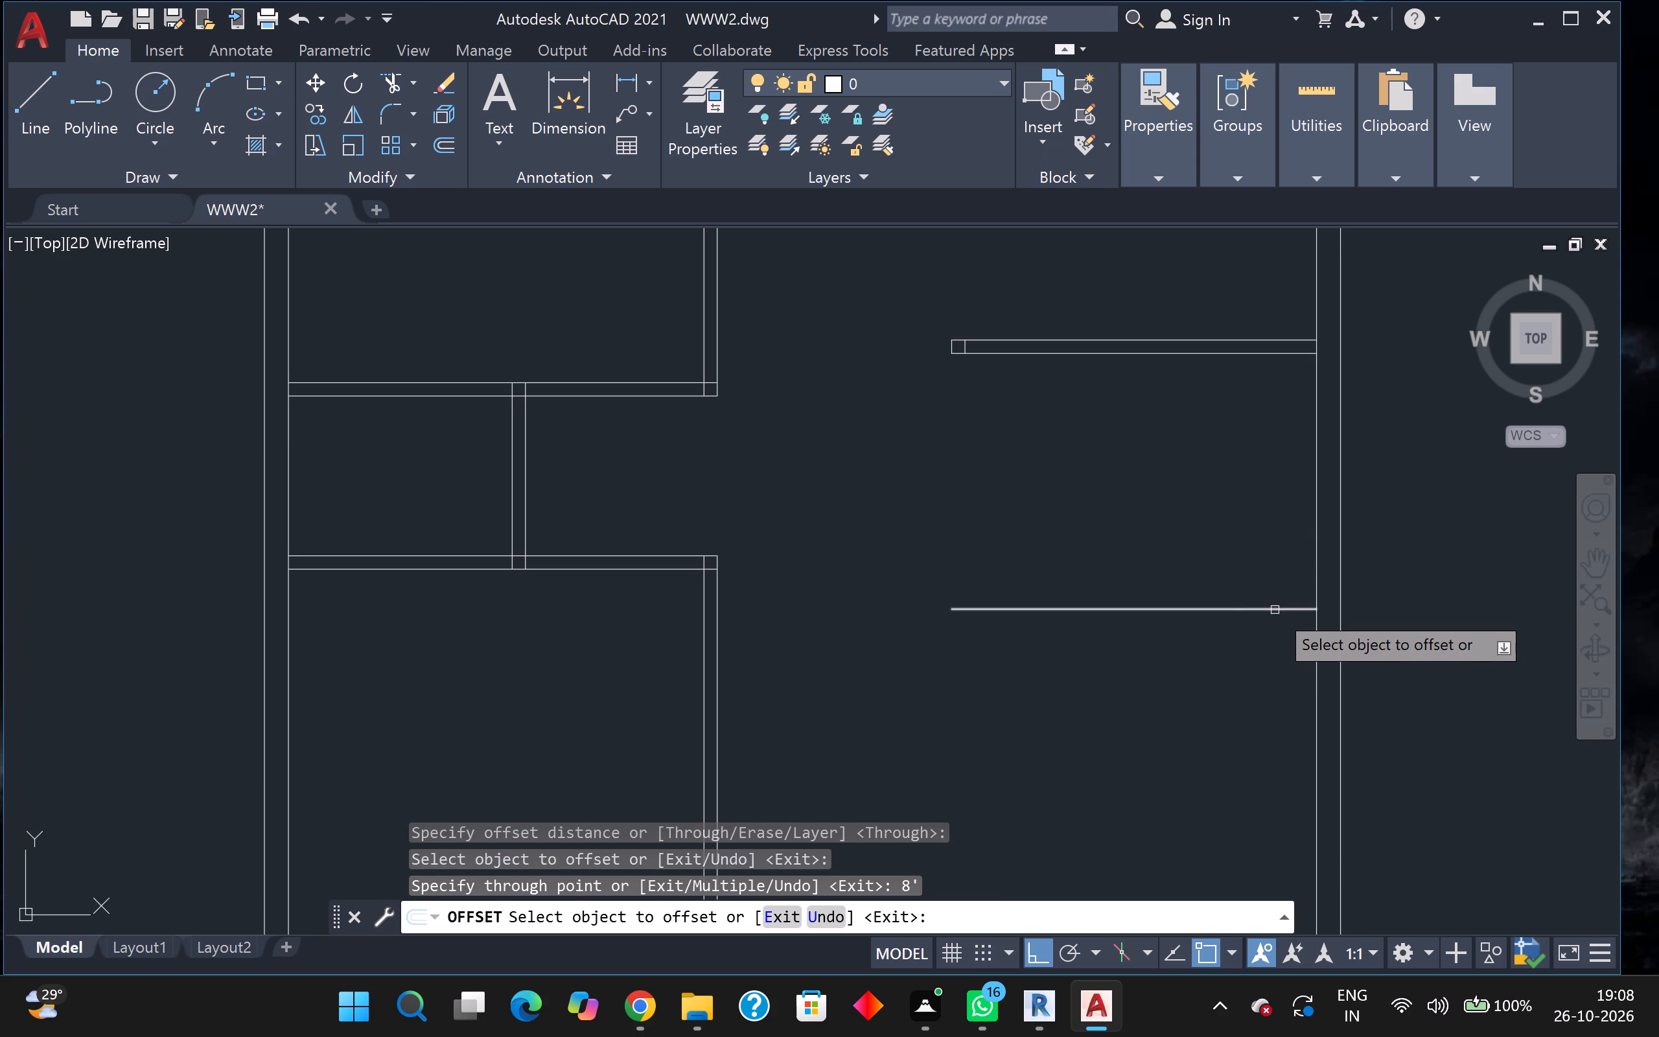
left_click_drag(1275, 610, 1294, 674)
key("5")
key("Return")
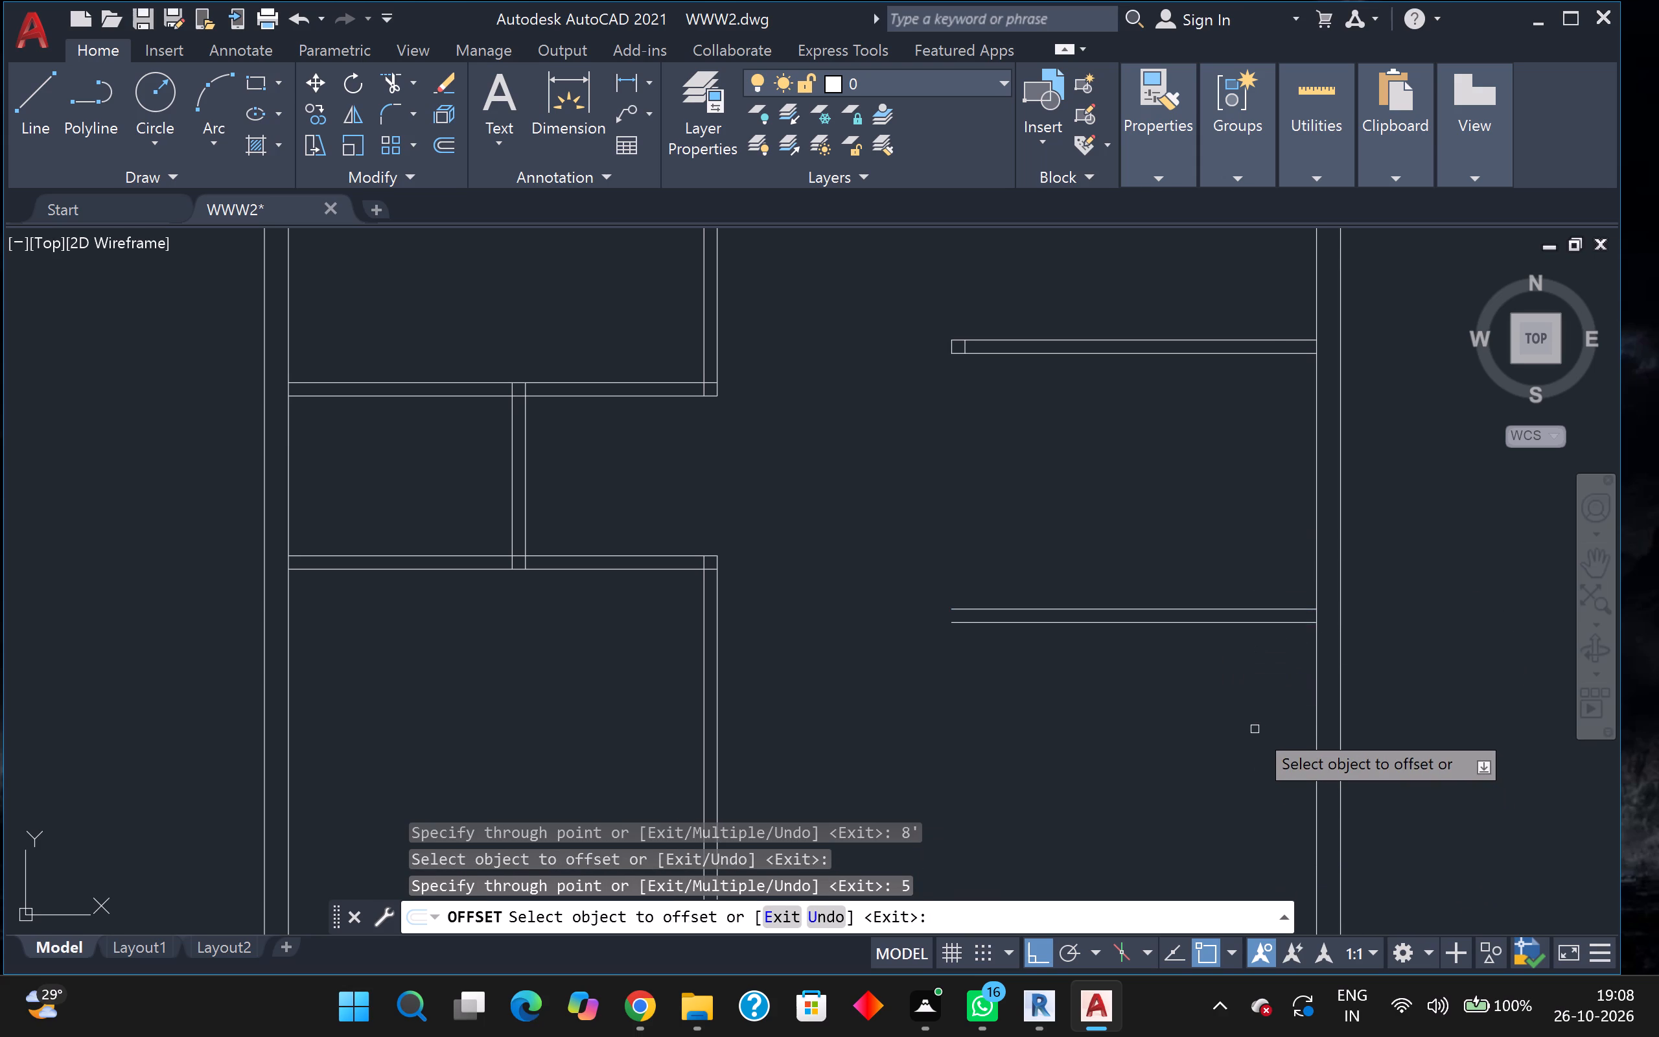
scroll(1252, 729, "down", 3)
middle_click_drag(1251, 729, 1220, 596)
scroll(1220, 598, "up", 1)
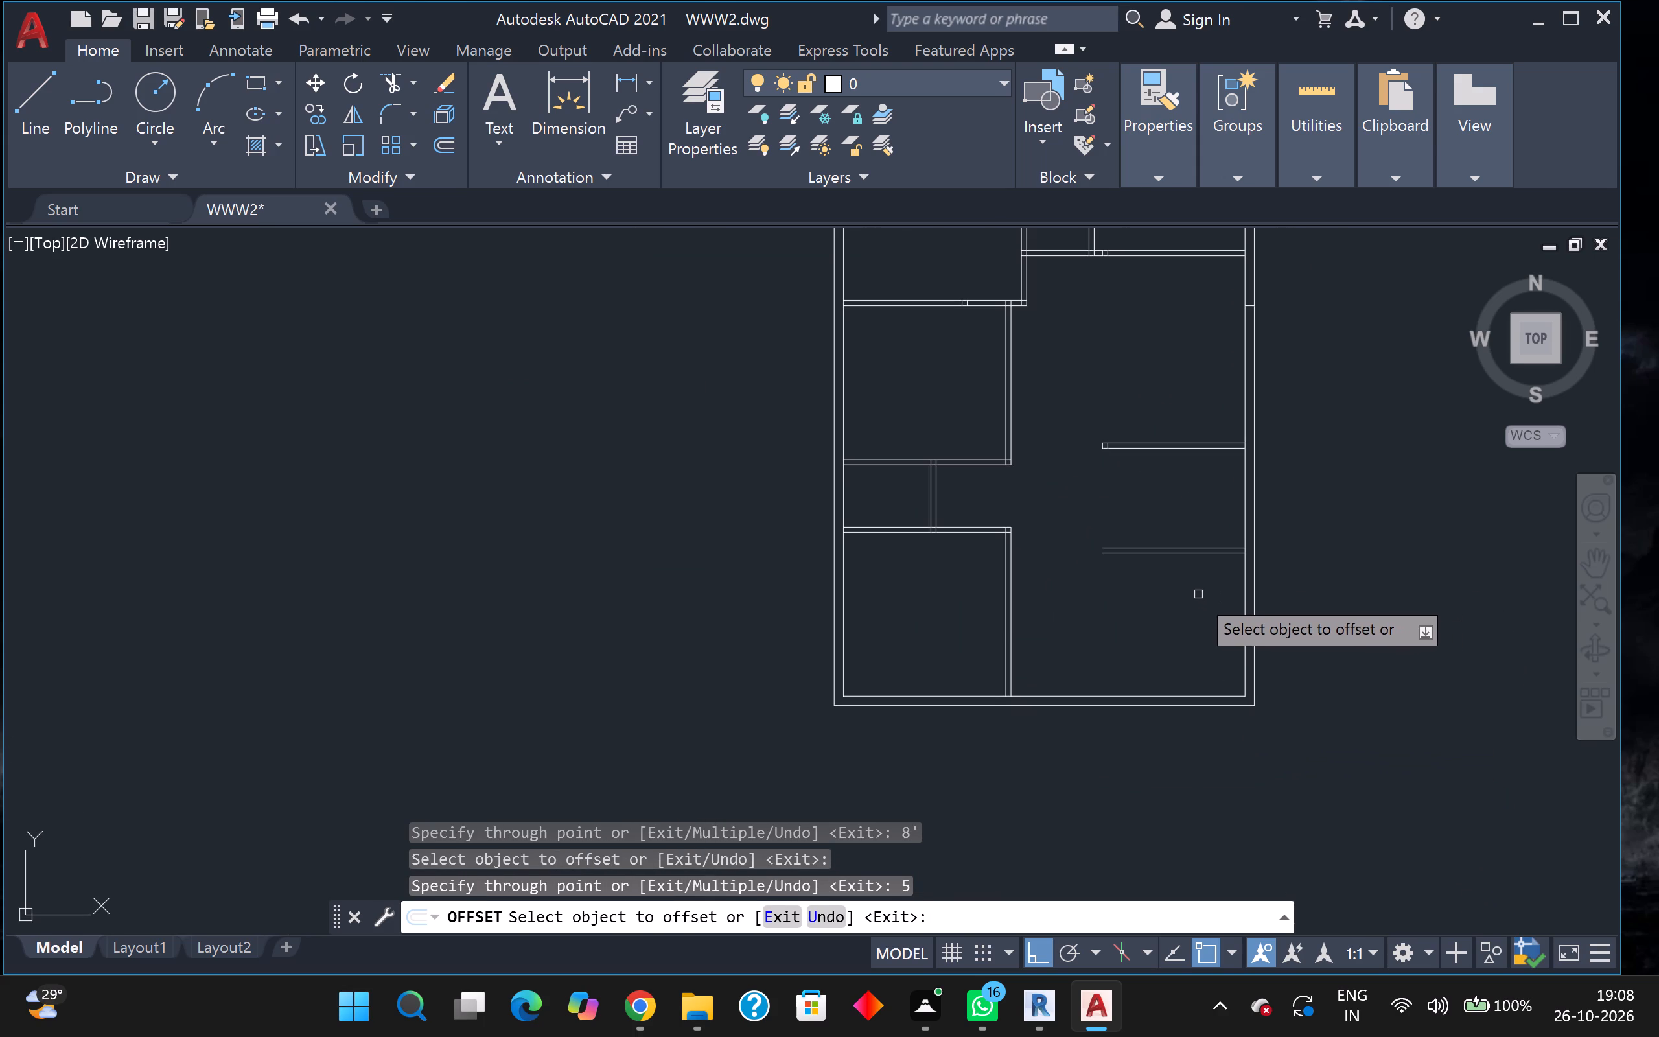
Create a vertical partition by offsetting the east wall's inner line 11' west and the new line another 5" west.
scroll(1194, 594, "up", 1)
scroll(1157, 626, "down", 1)
middle_click_drag(1204, 634, 1305, 528)
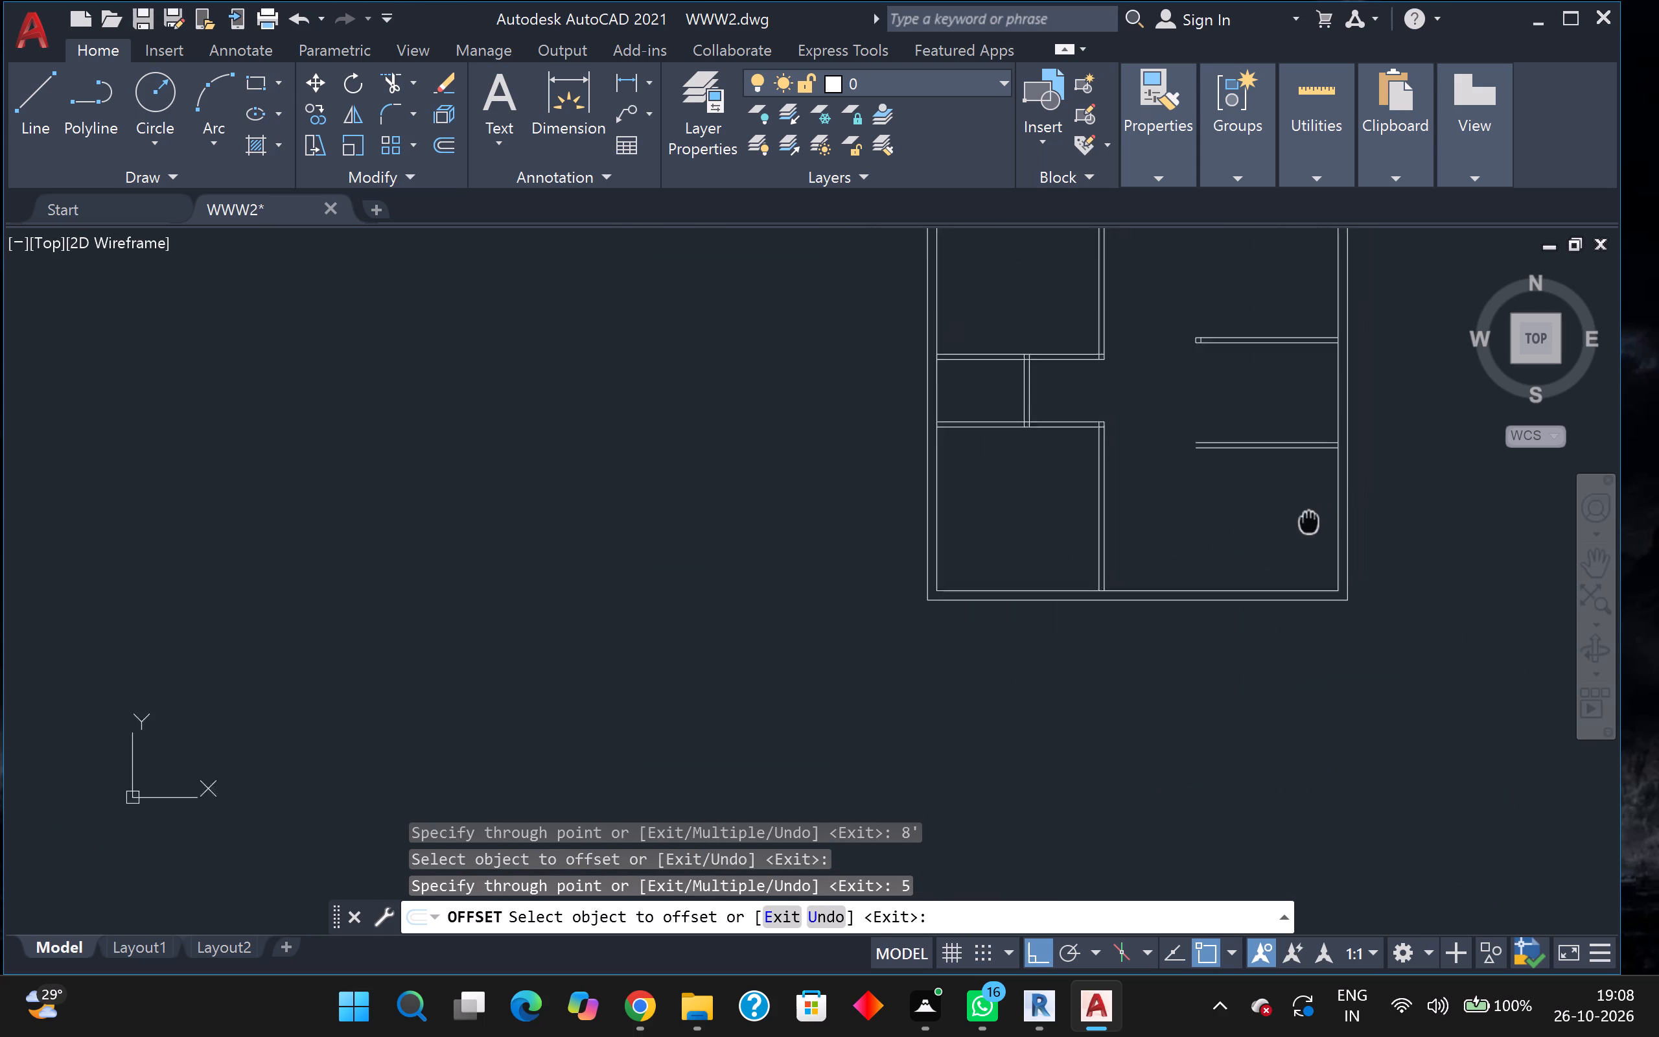
middle_click_drag(1305, 528, 1201, 673)
left_click(1230, 702)
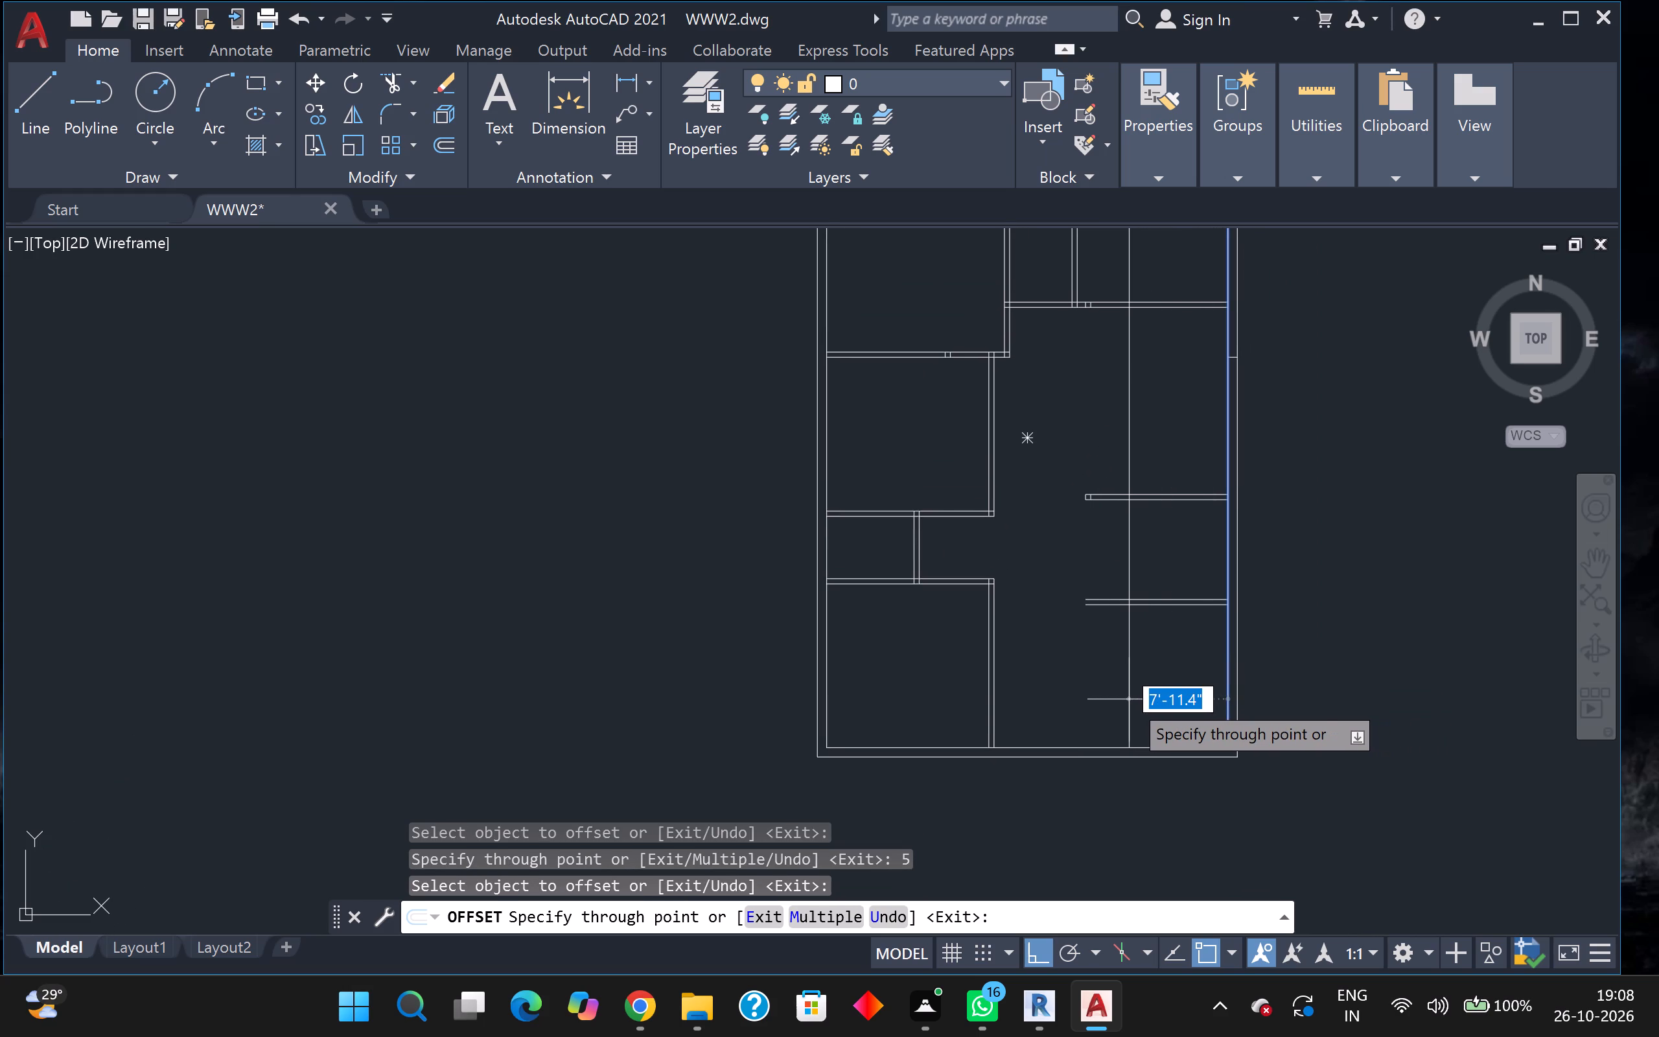
scroll(1129, 699, "up", 1)
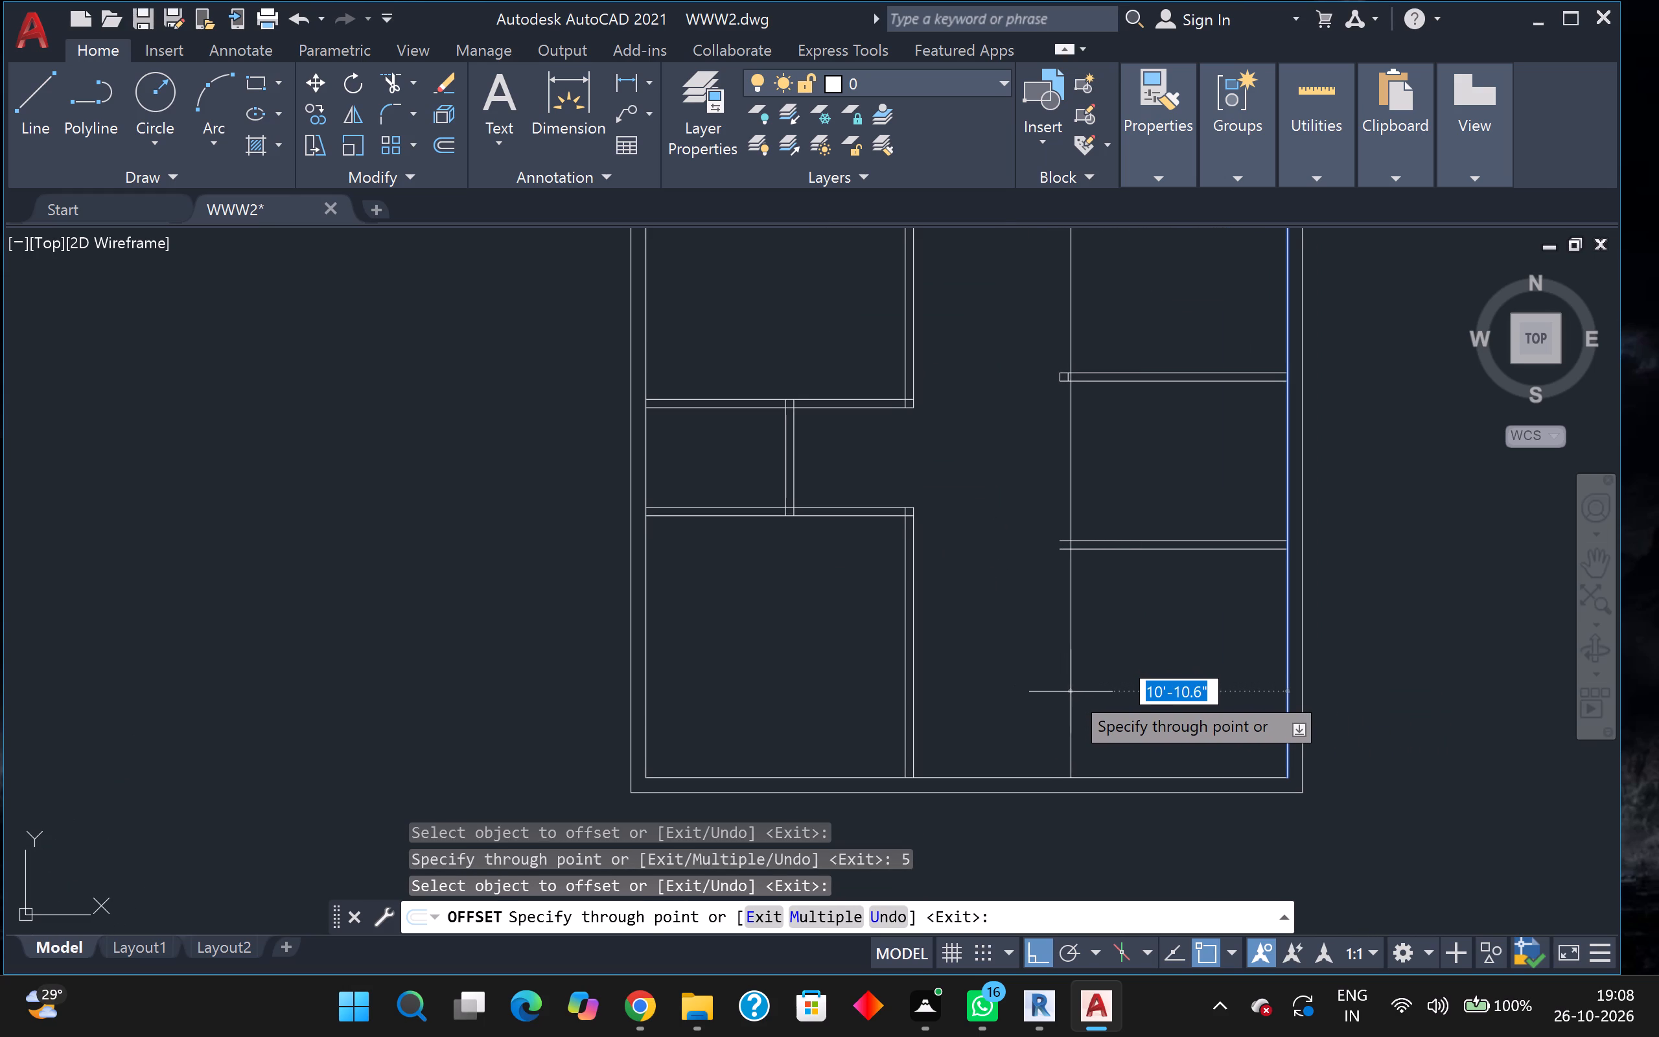
type("11")
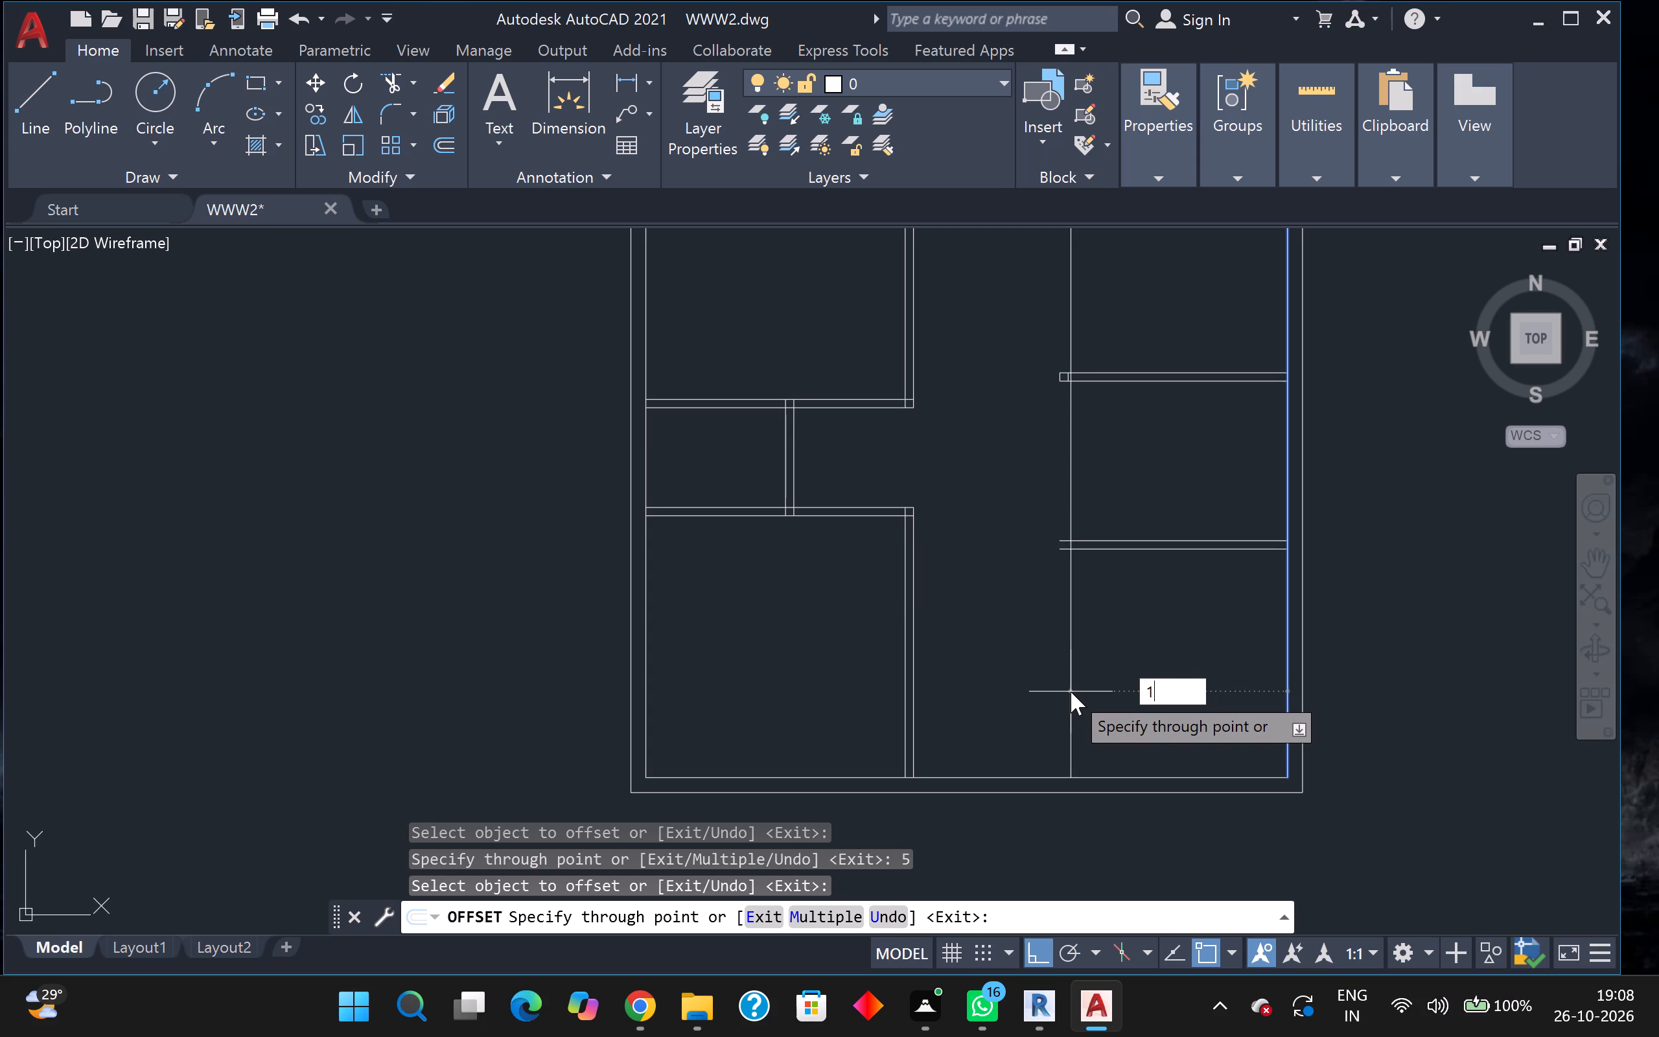
key("apostrophe")
key("Return")
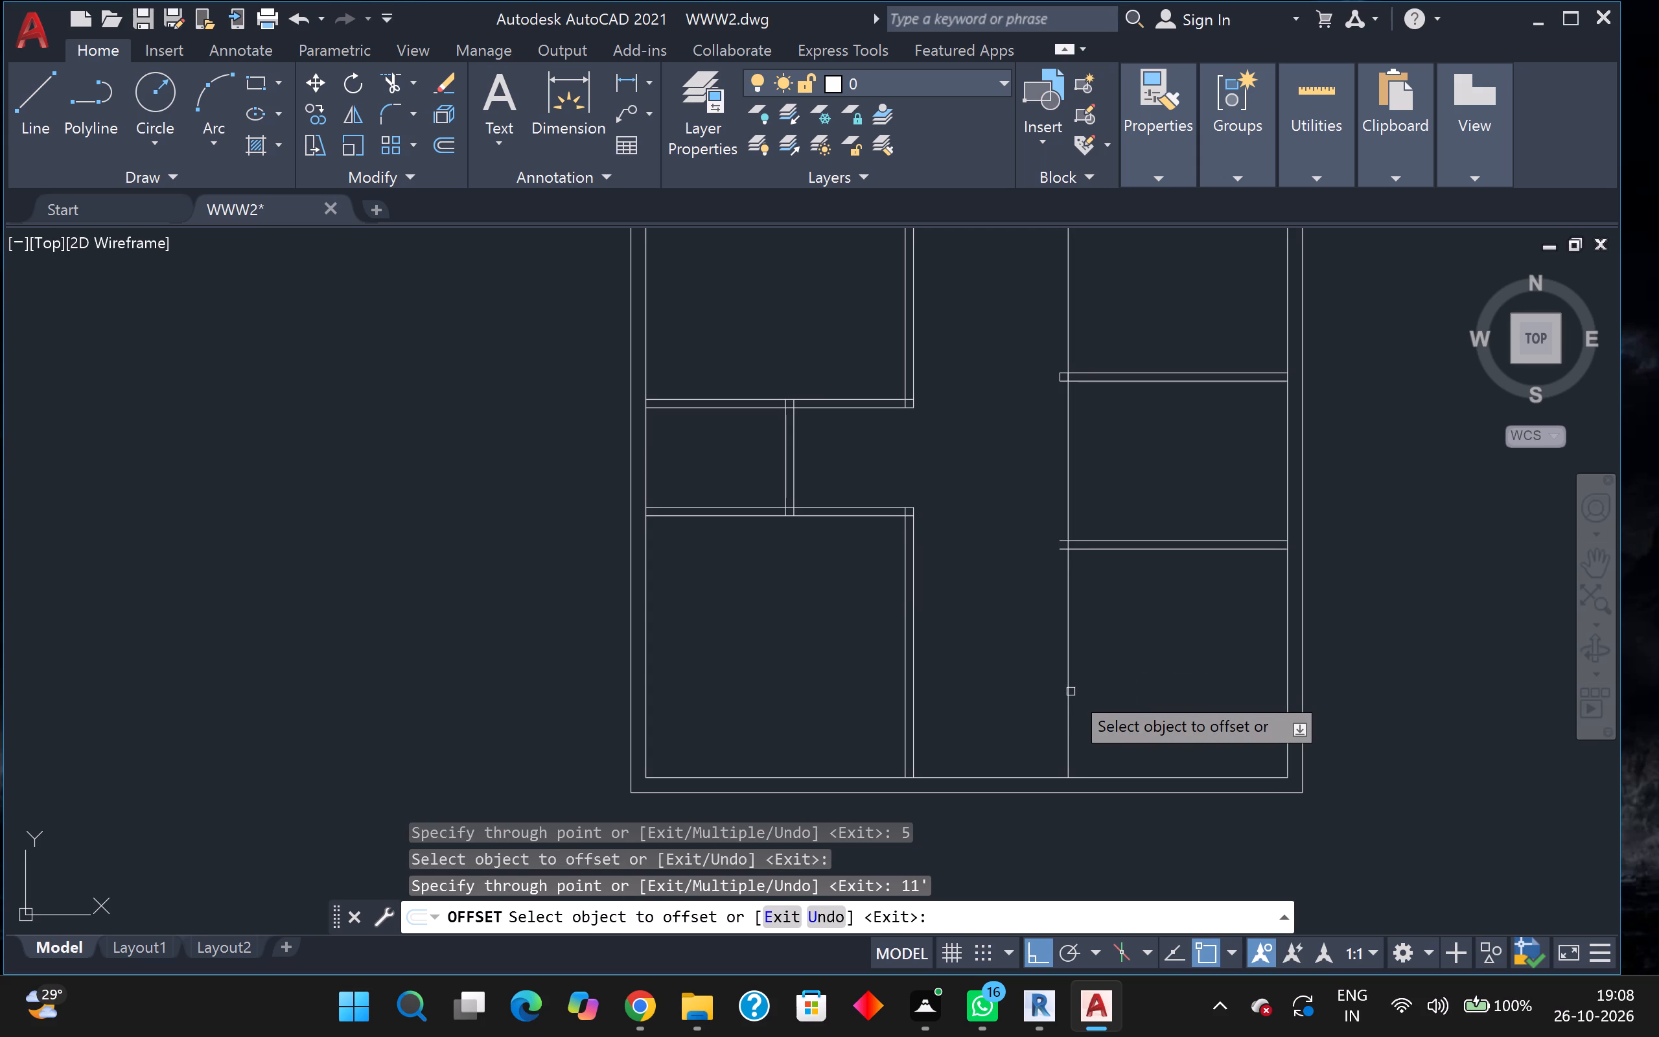
left_click(1071, 690)
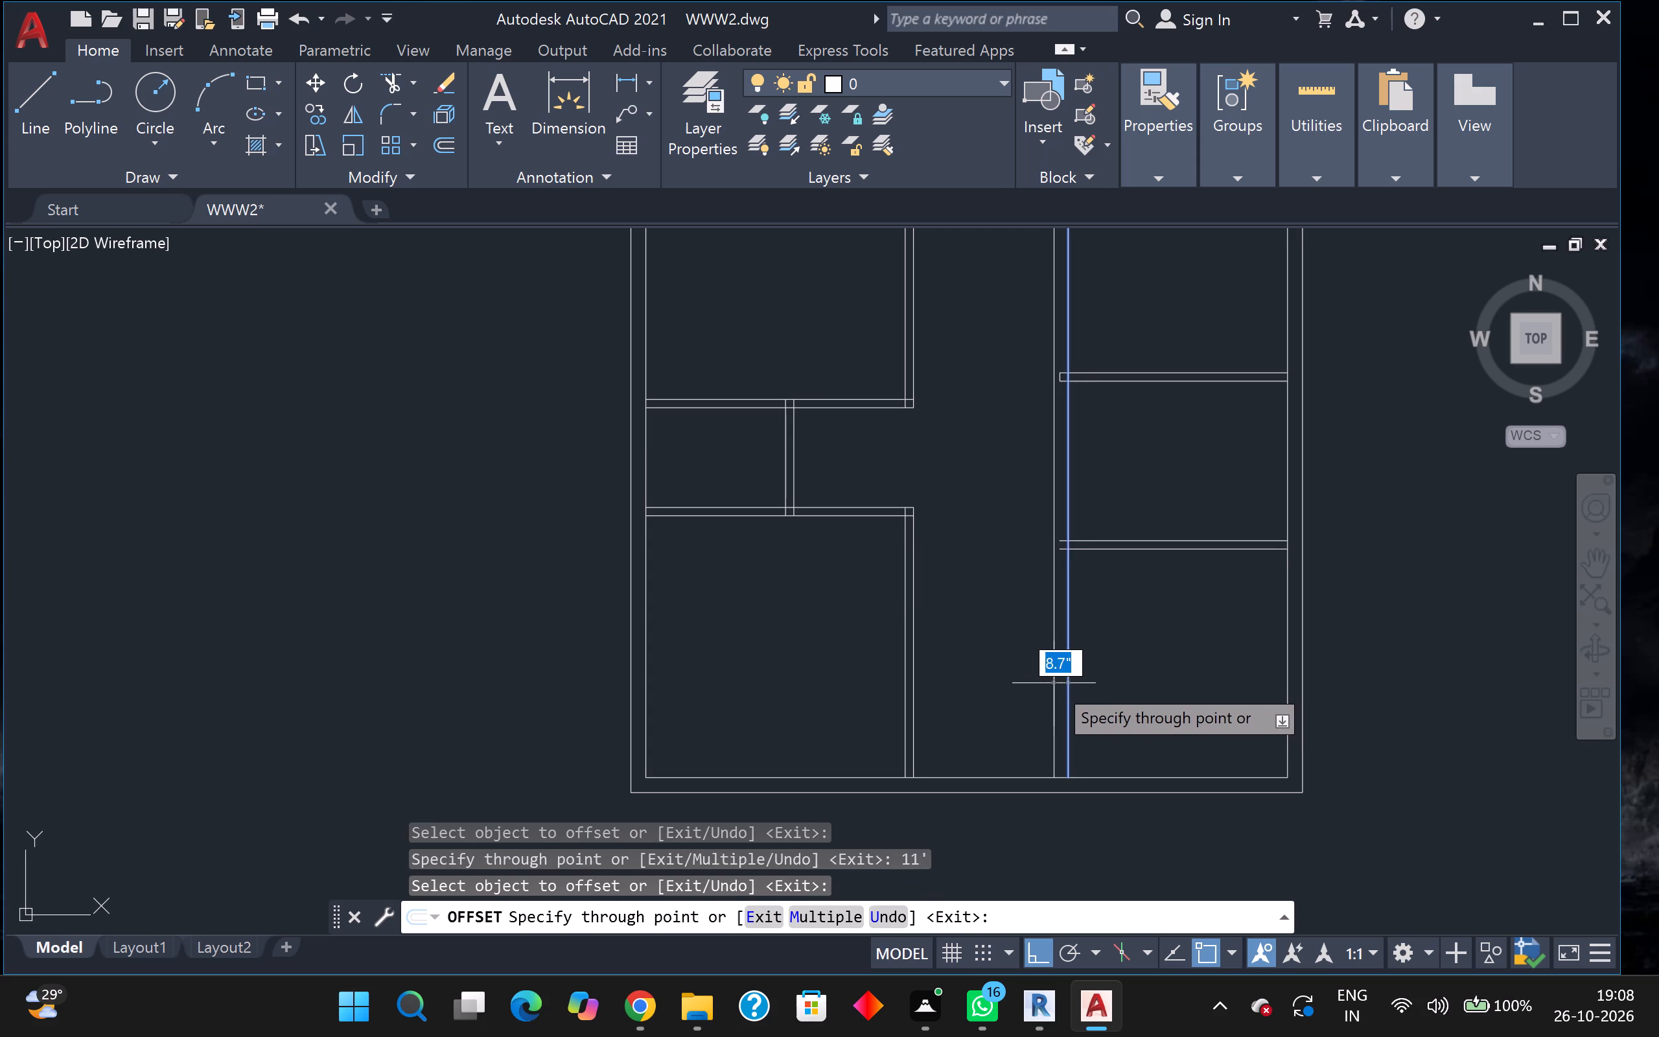
key("5")
key("Return")
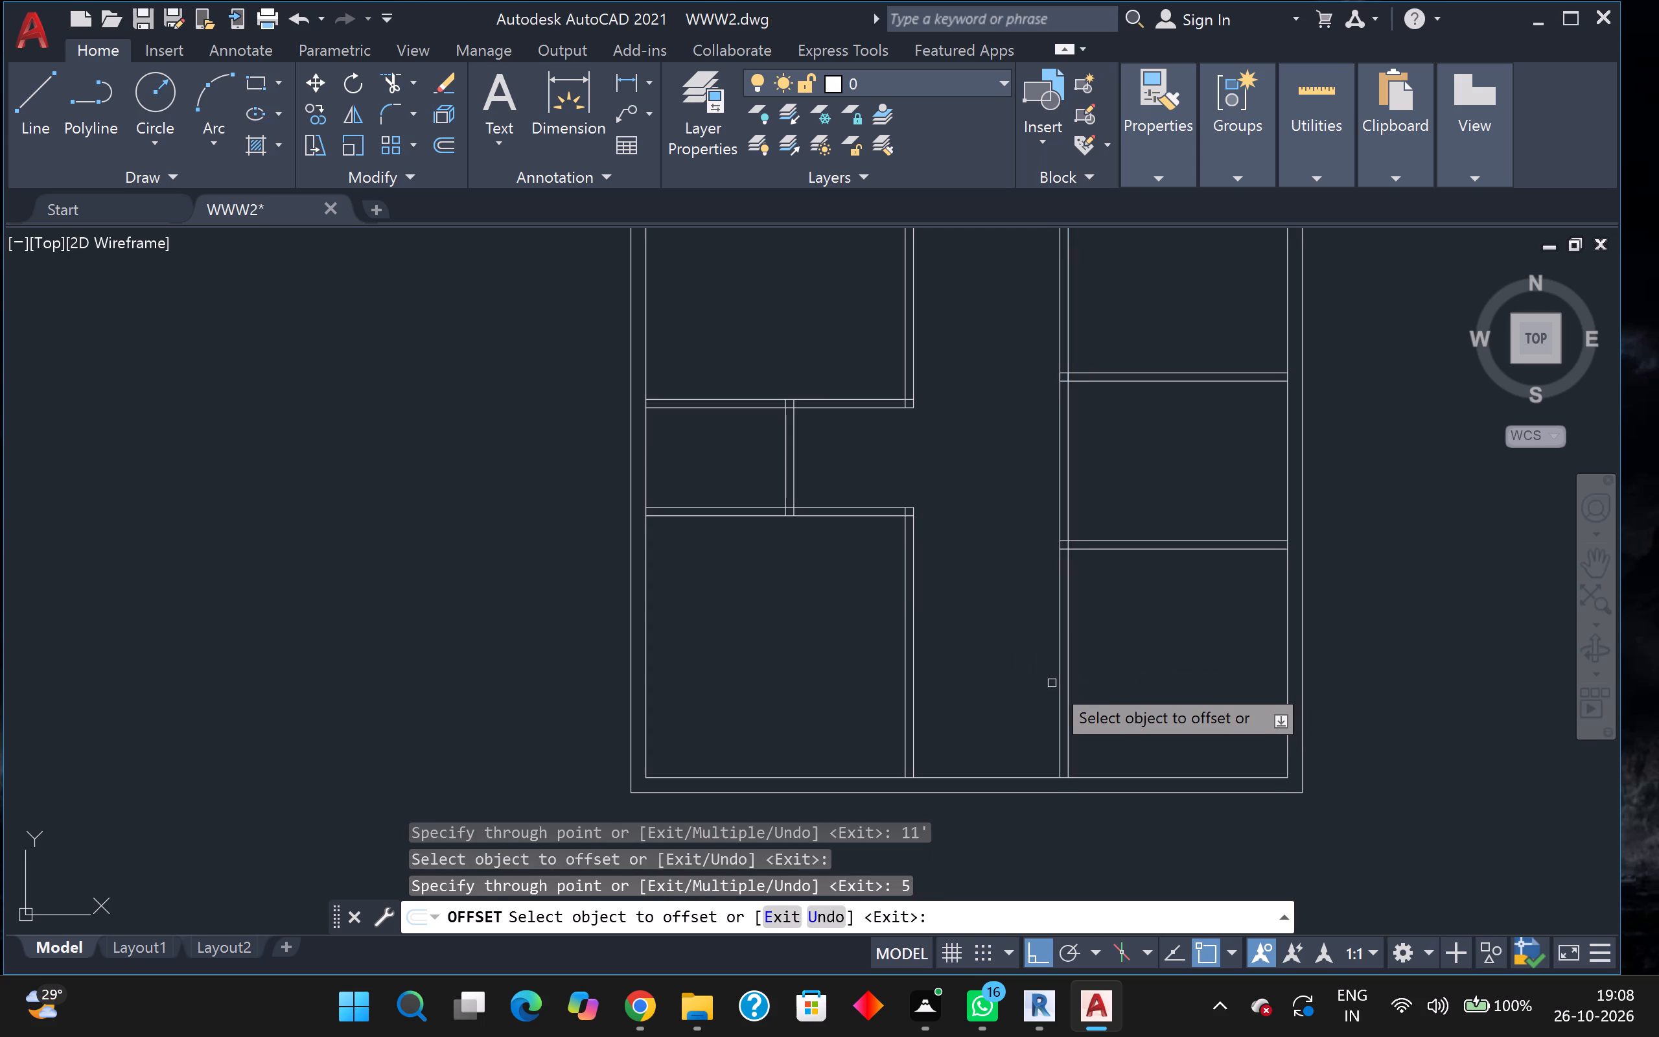
Trim the new vertical partition's lines south of the lowest eastern horizontal partition and between the two partitions north of it.
scroll(1052, 683, "down", 1)
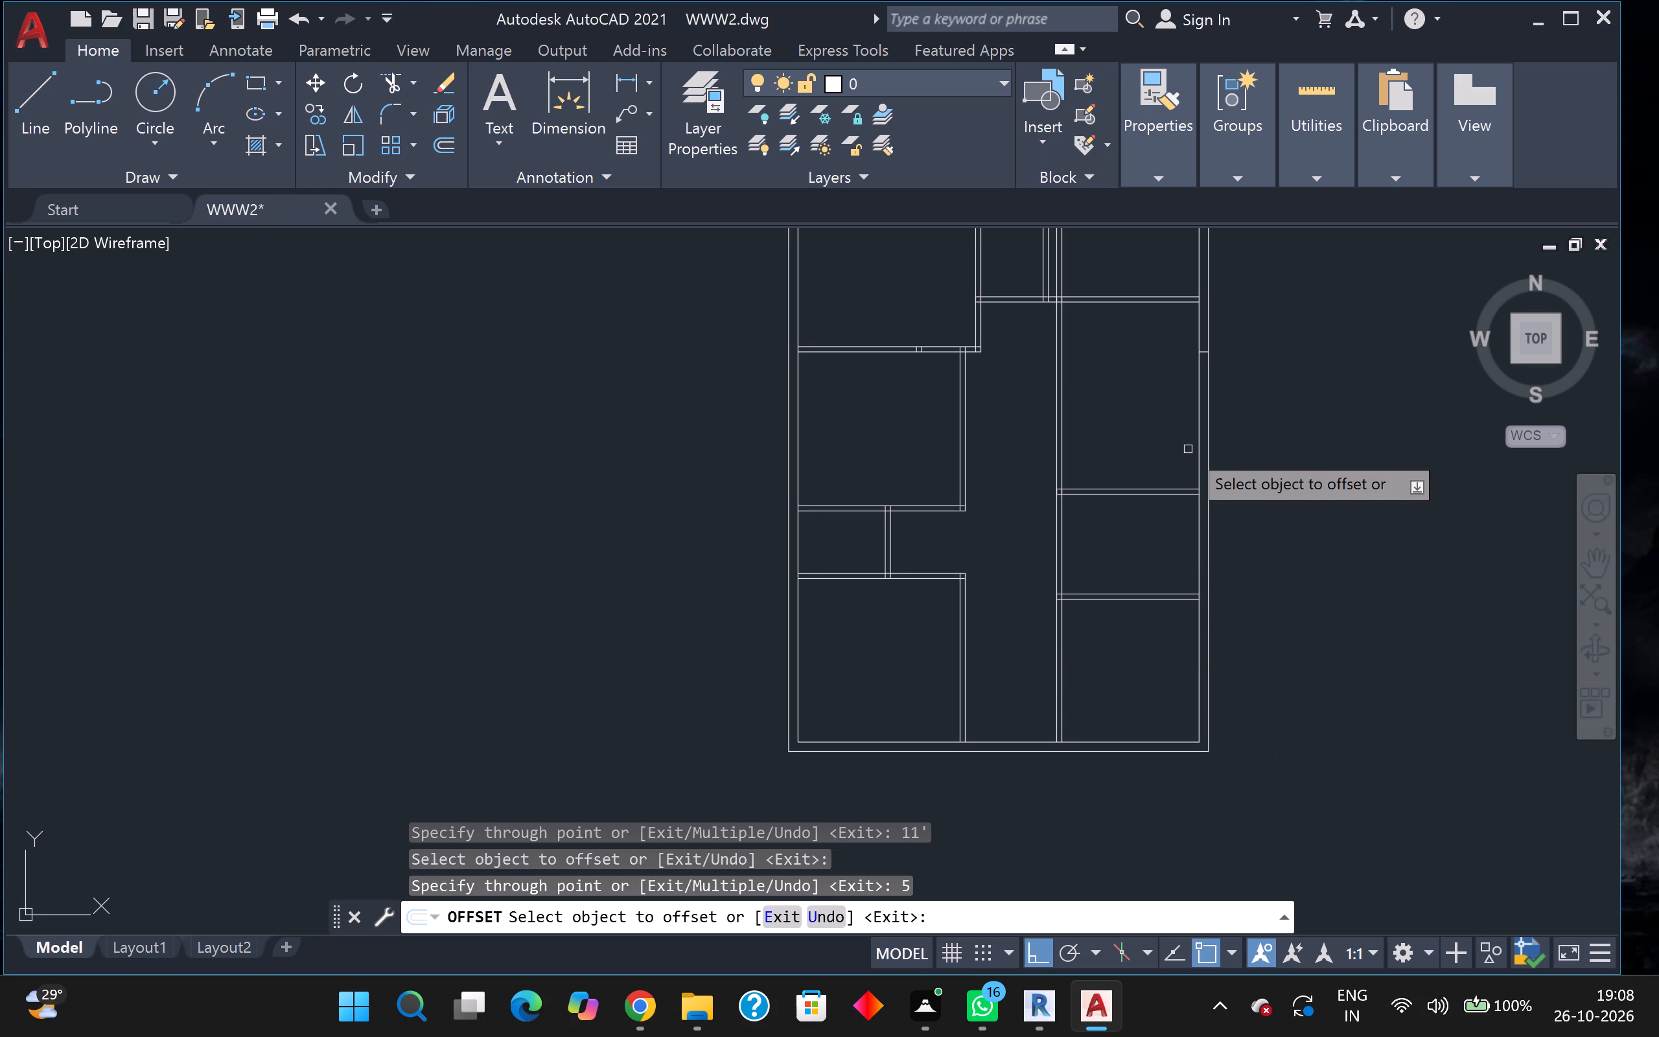
left_click(400, 84)
left_click(1034, 675)
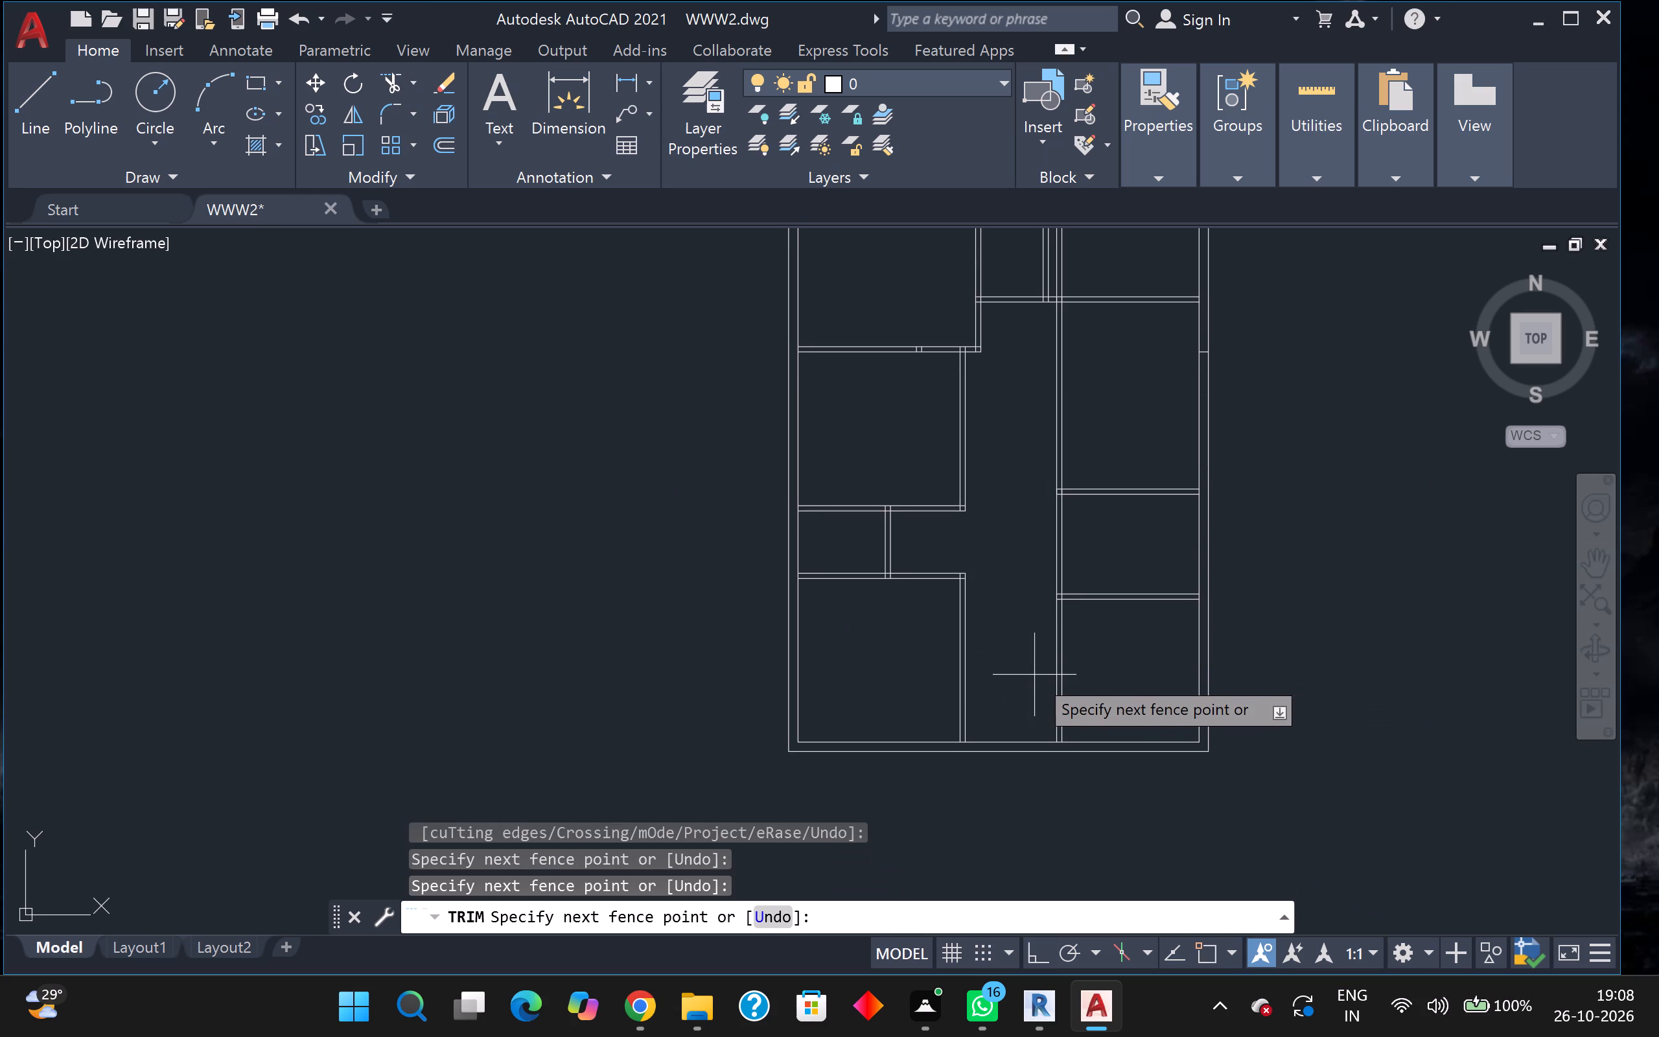
left_click(1080, 673)
middle_click_drag(1093, 664, 1078, 699)
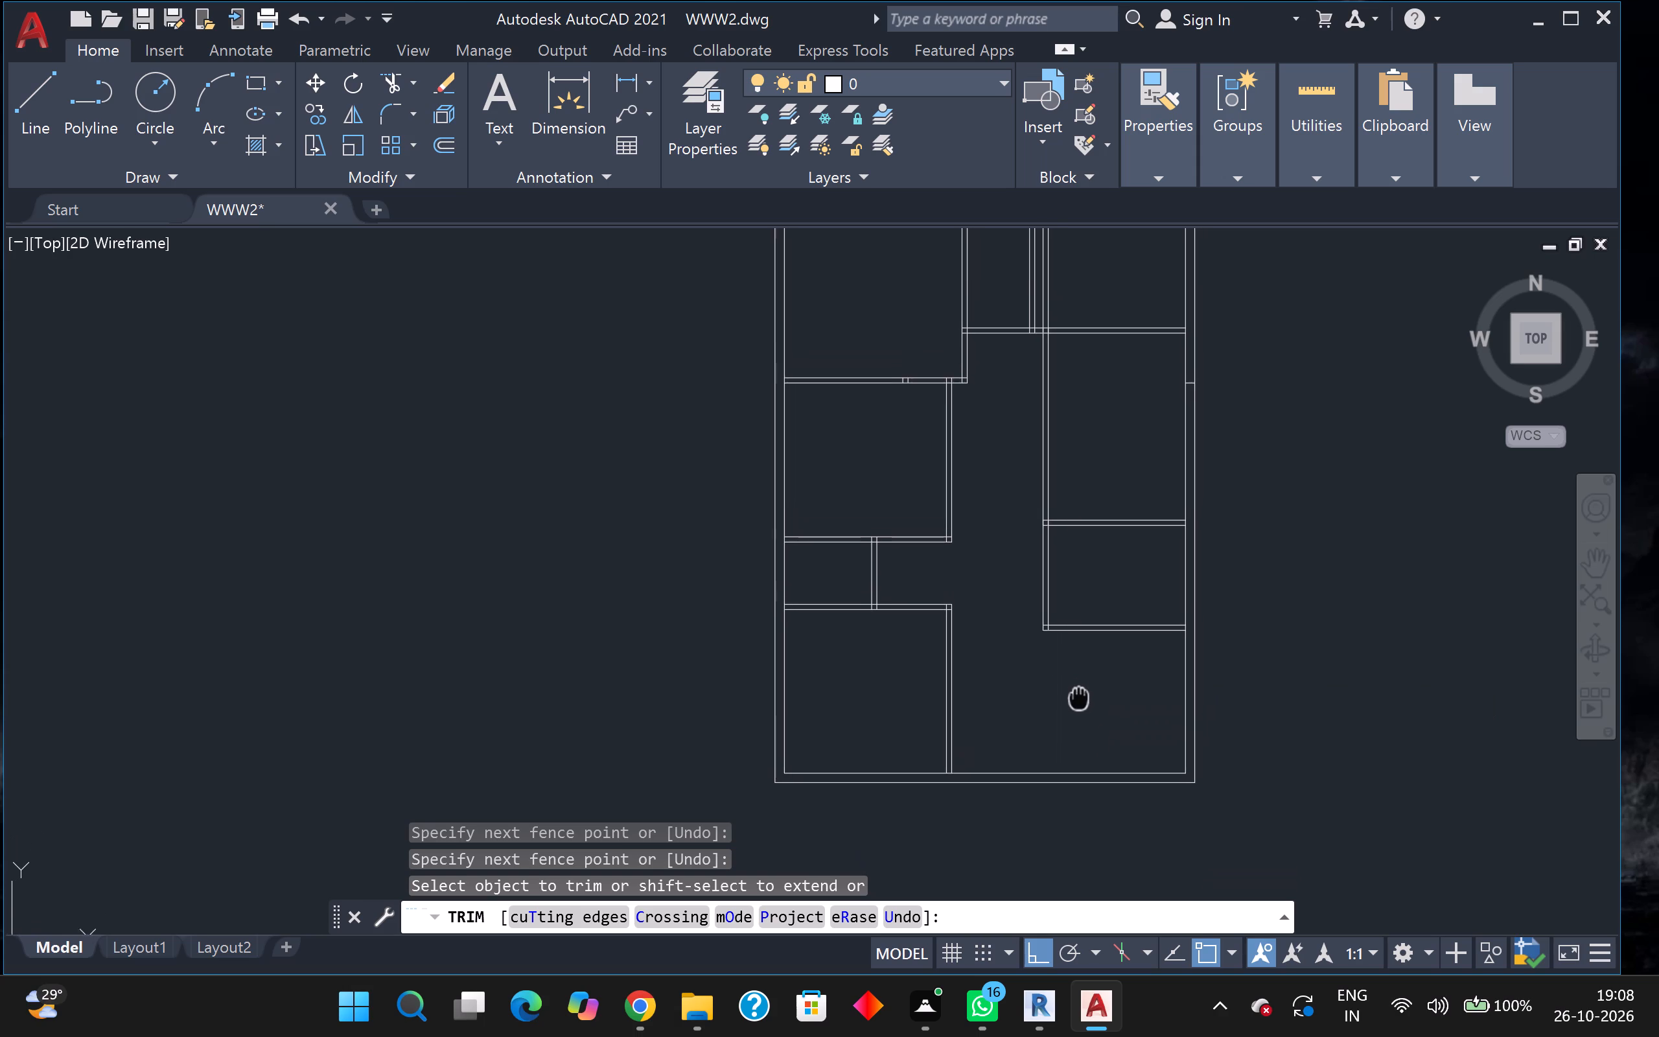
middle_click_drag(1078, 699, 1067, 769)
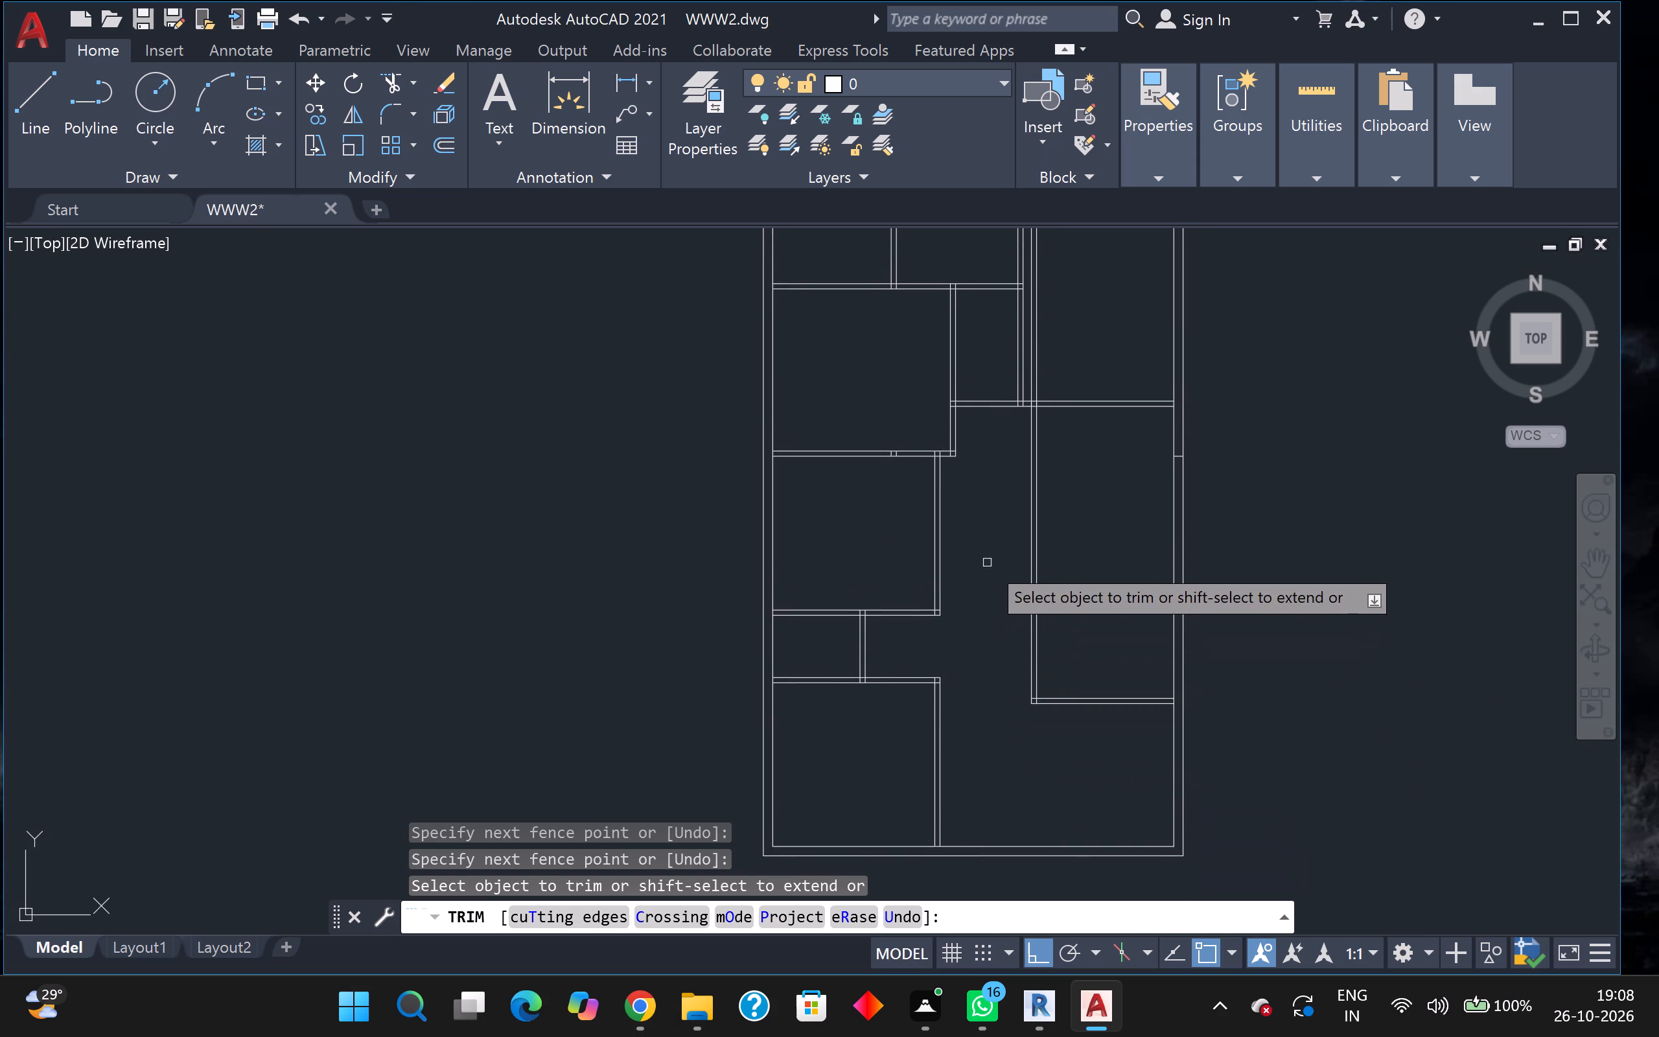
left_click(1040, 528)
left_click(1034, 526)
Trim away the new vertical partition's lines inside the northeast room and their short stubs within that room's southern partition.
middle_click_drag(1050, 496, 1087, 659)
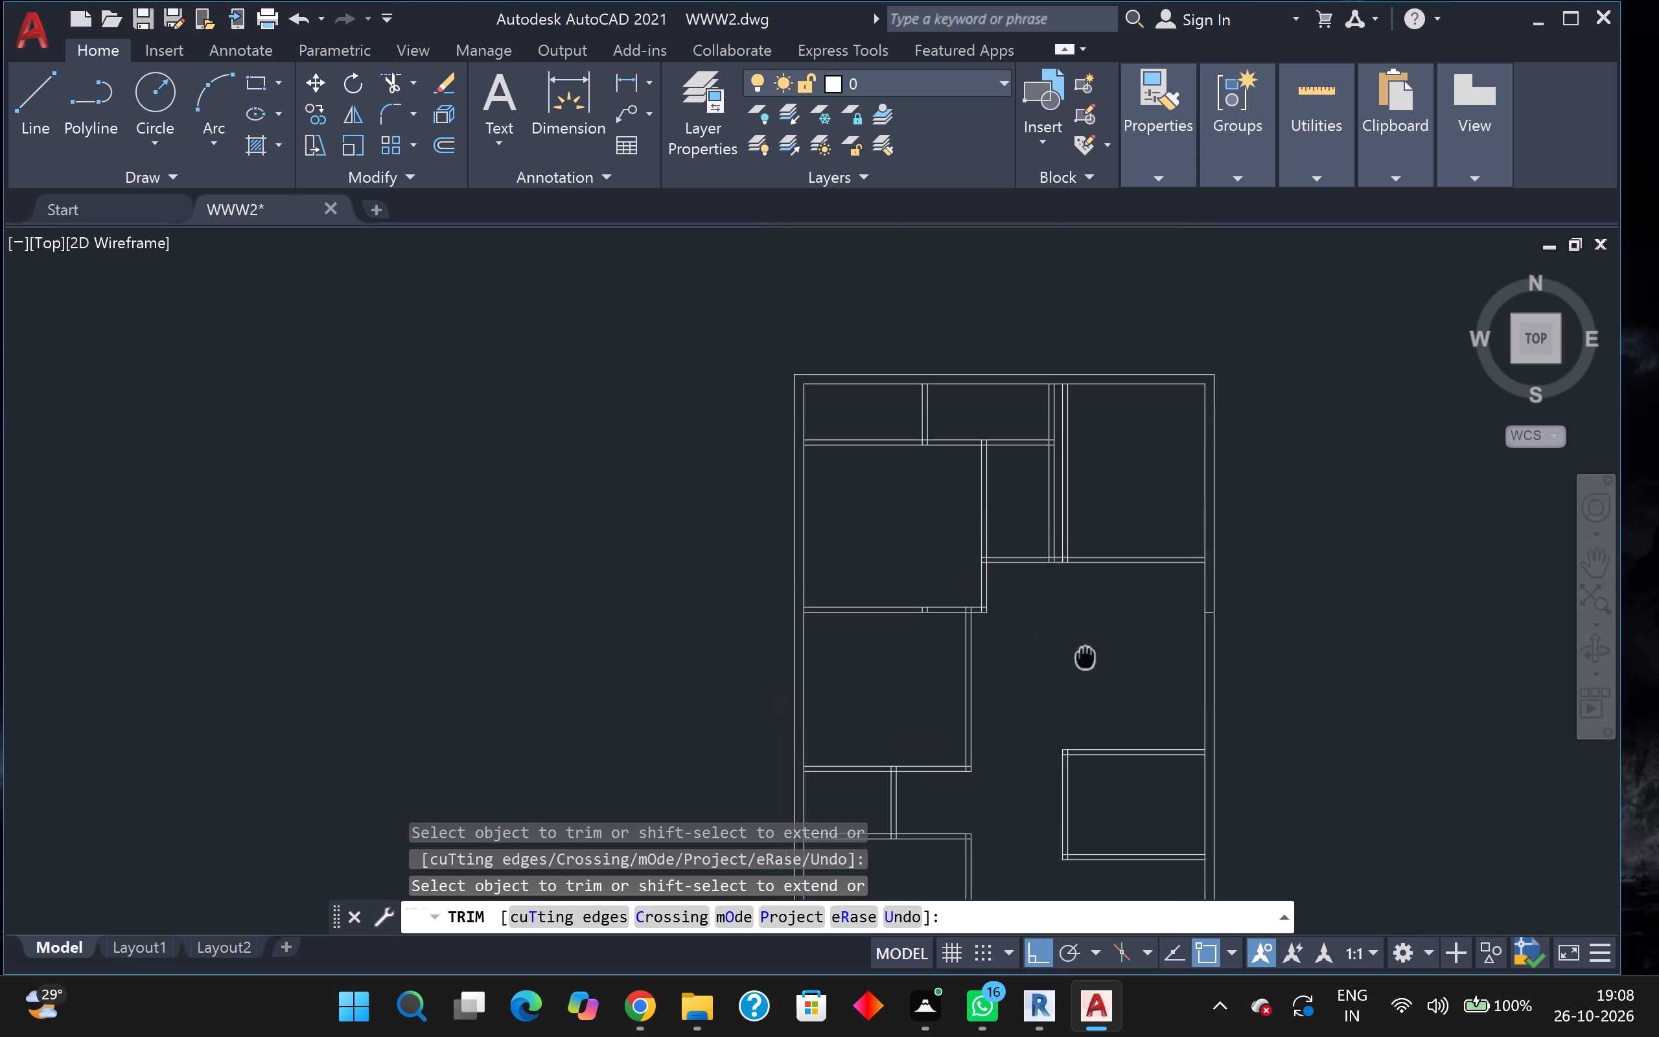
middle_click_drag(1087, 659, 1087, 660)
scroll(1079, 604, "up", 2)
scroll(1059, 518, "up", 2)
left_click(1040, 477)
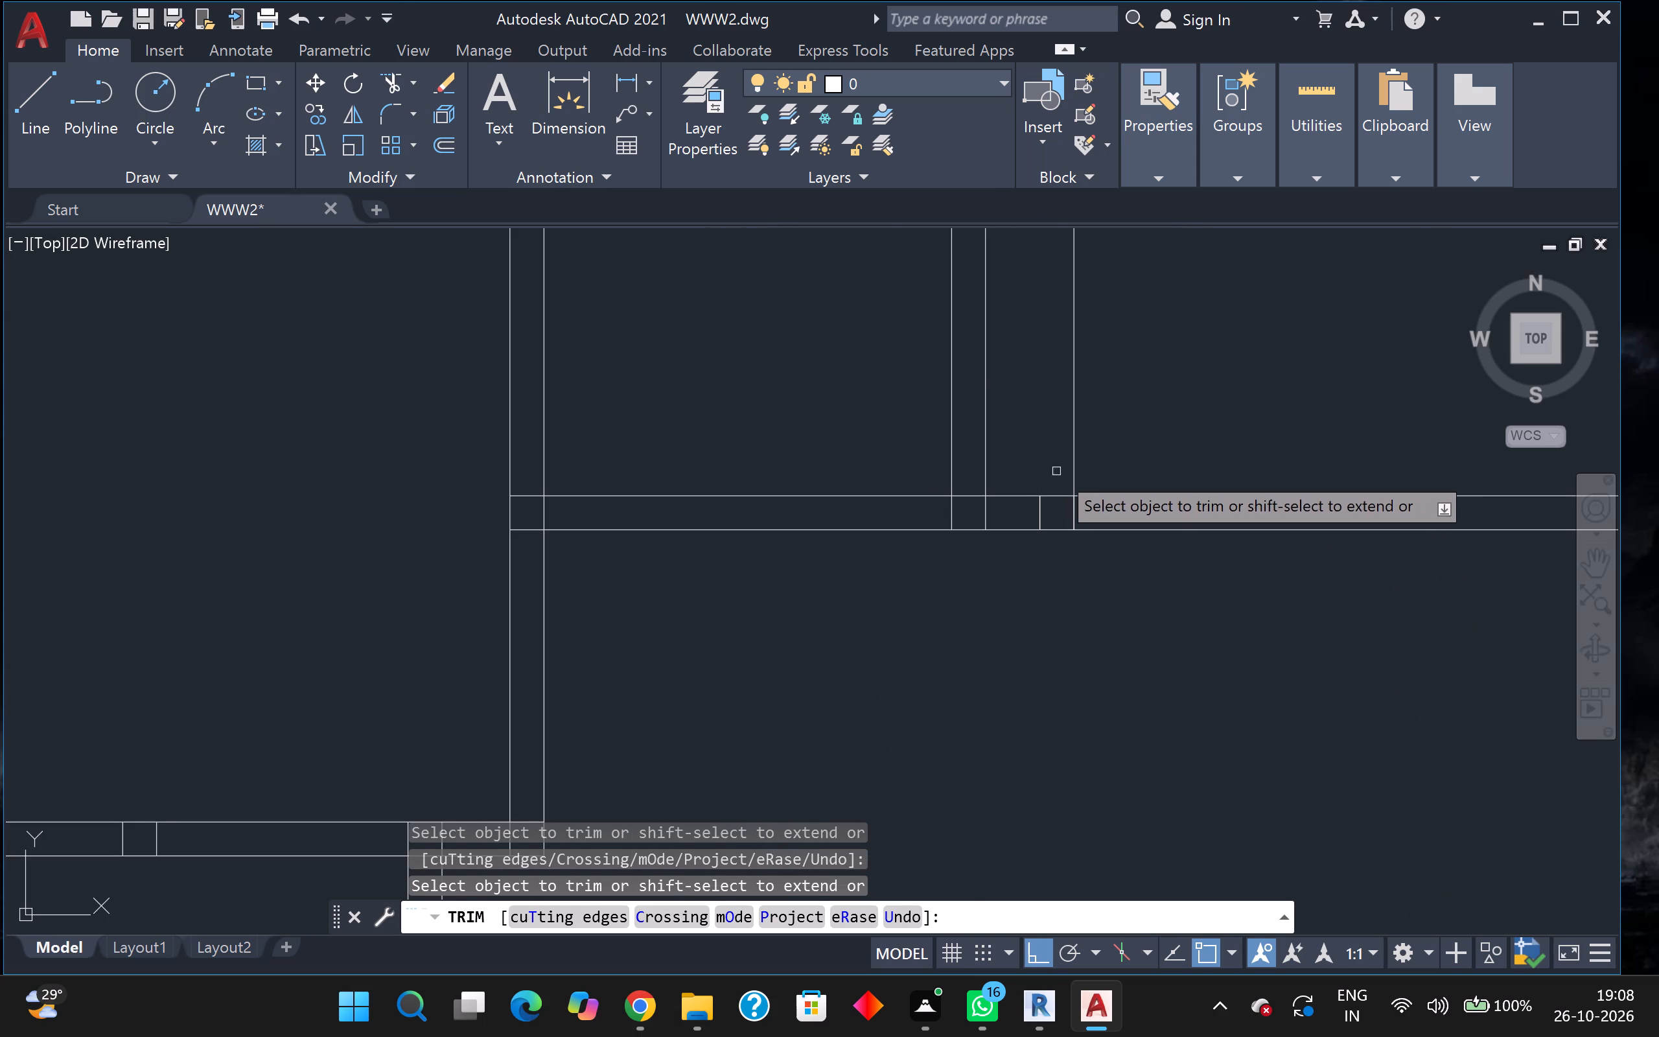
left_click(1069, 471)
left_click(1079, 471)
left_click(1076, 512)
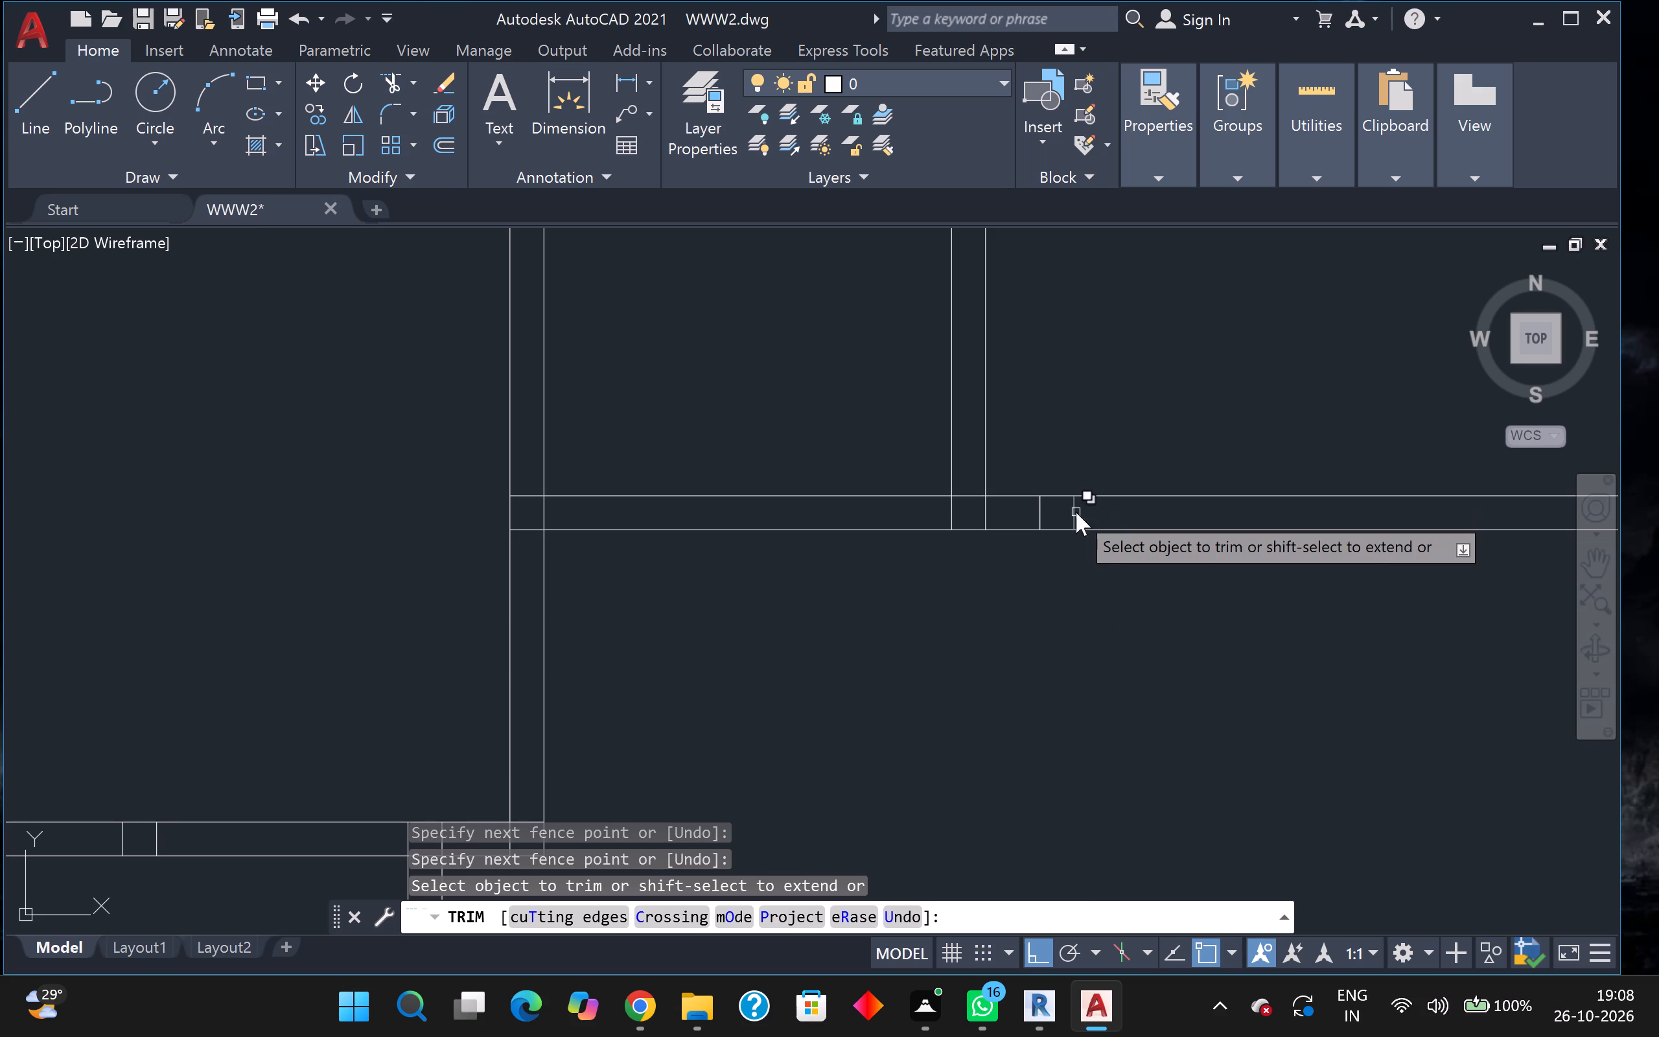
left_click(1085, 518)
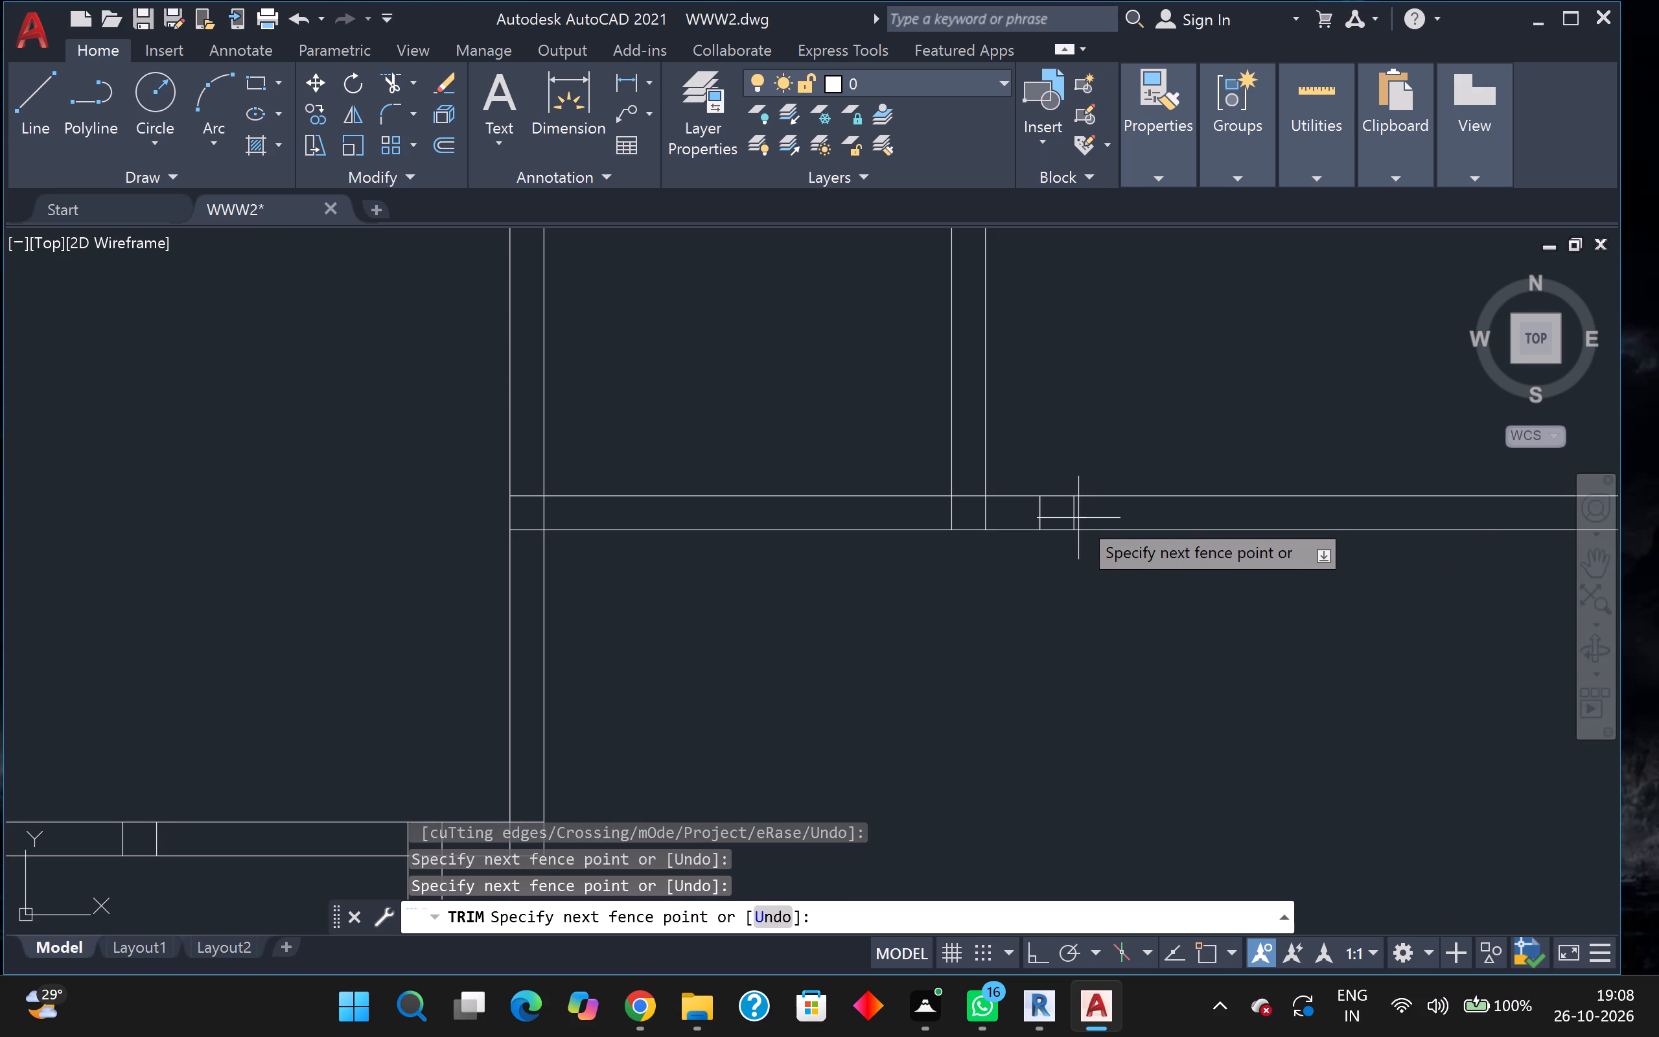
left_click(1070, 517)
left_click(1043, 516)
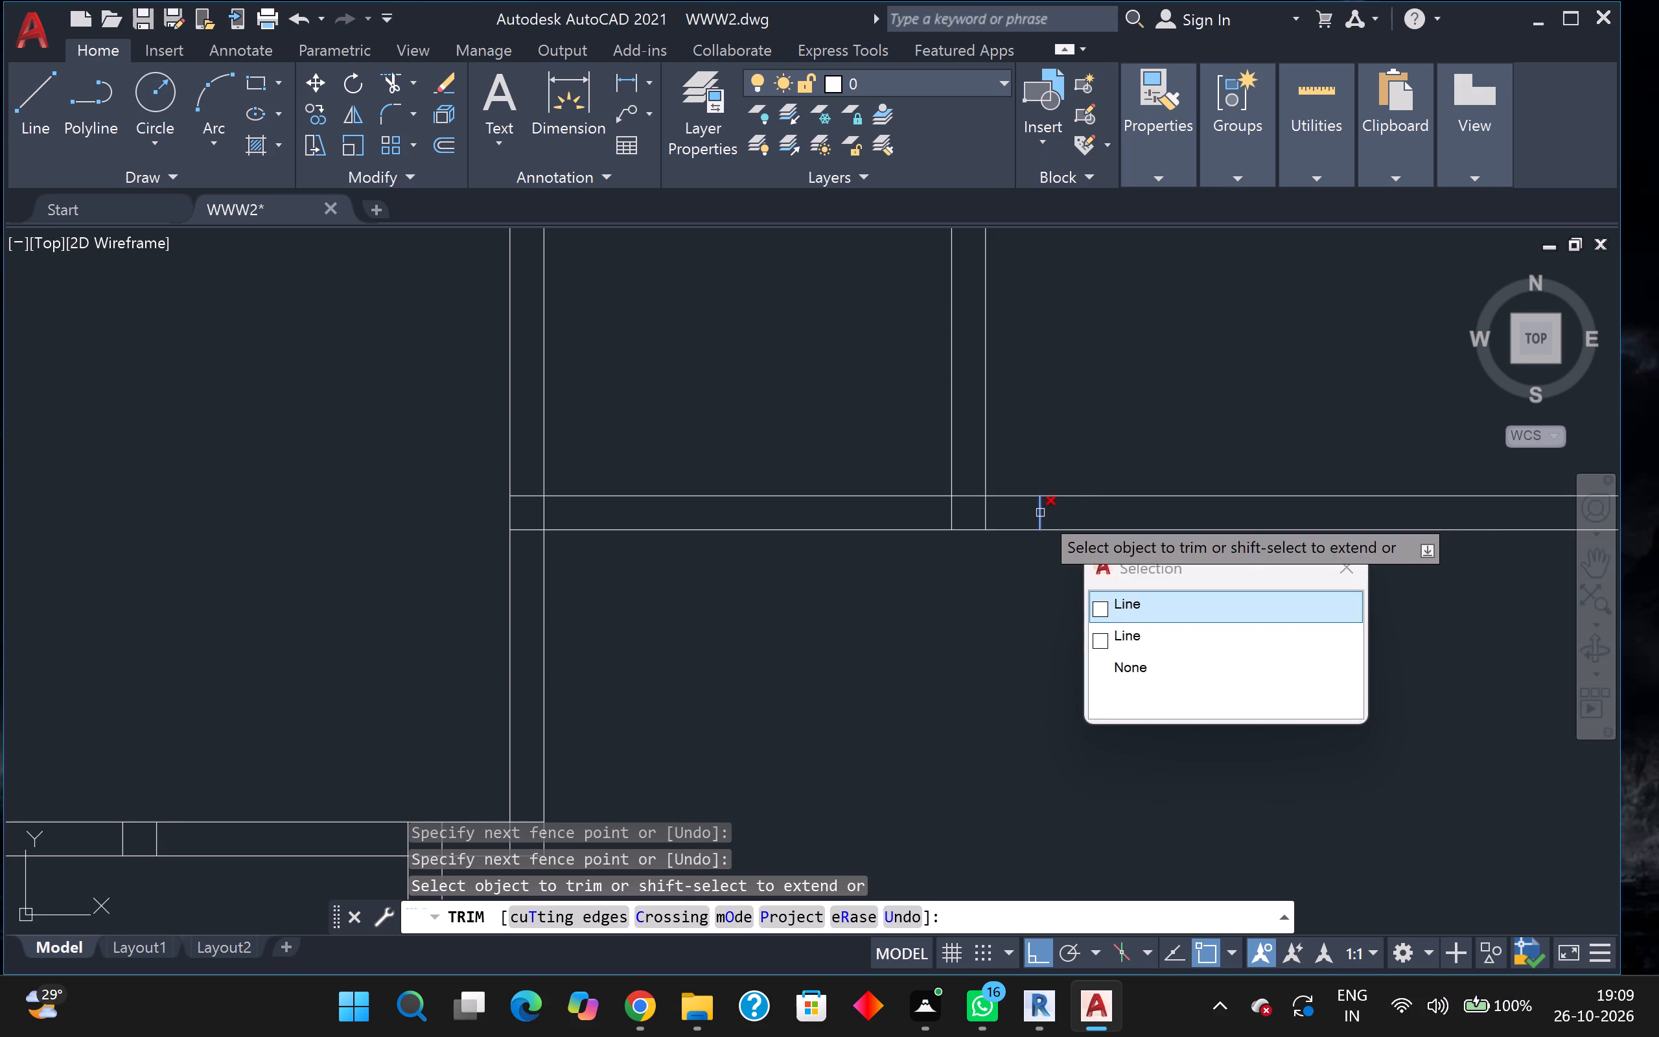
left_click(1040, 513)
left_click_drag(1029, 509, 1042, 511)
Look over the trimmed floor plan and the open passage between the southwest rooms and the small eastern room.
scroll(1070, 537, "down", 3)
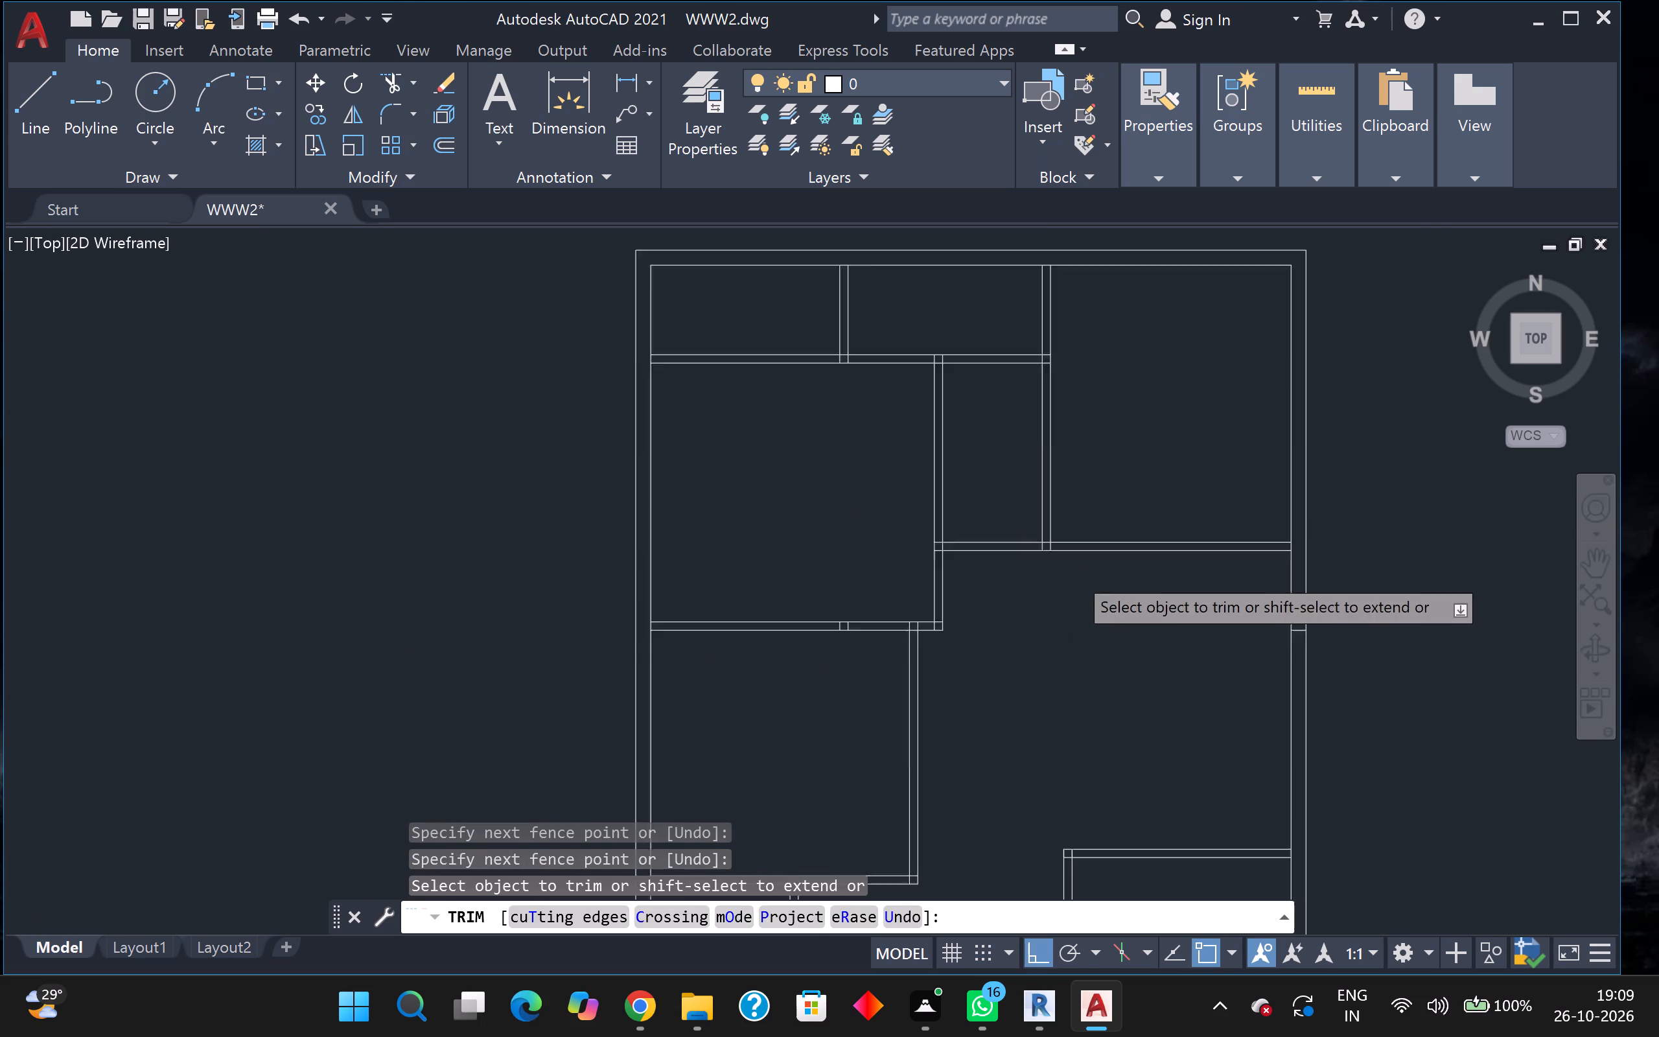
scroll(1073, 573, "down", 1)
middle_click_drag(1076, 611, 1003, 445)
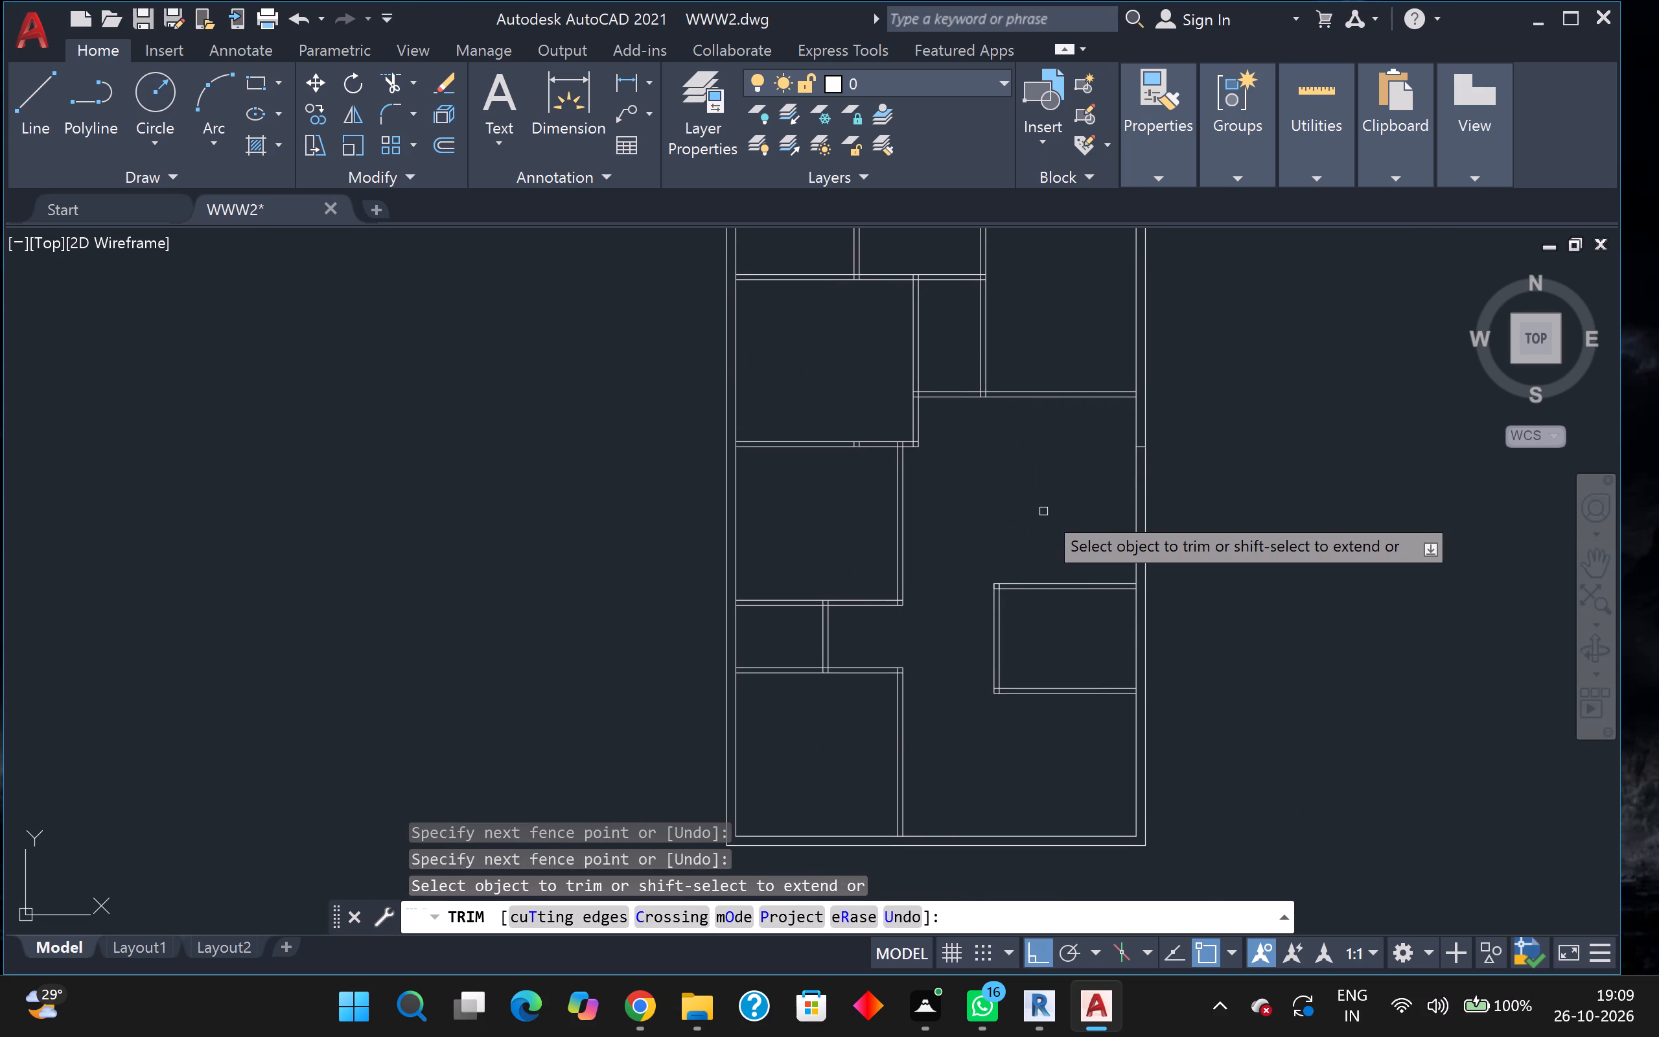
scroll(934, 664, "down", 1)
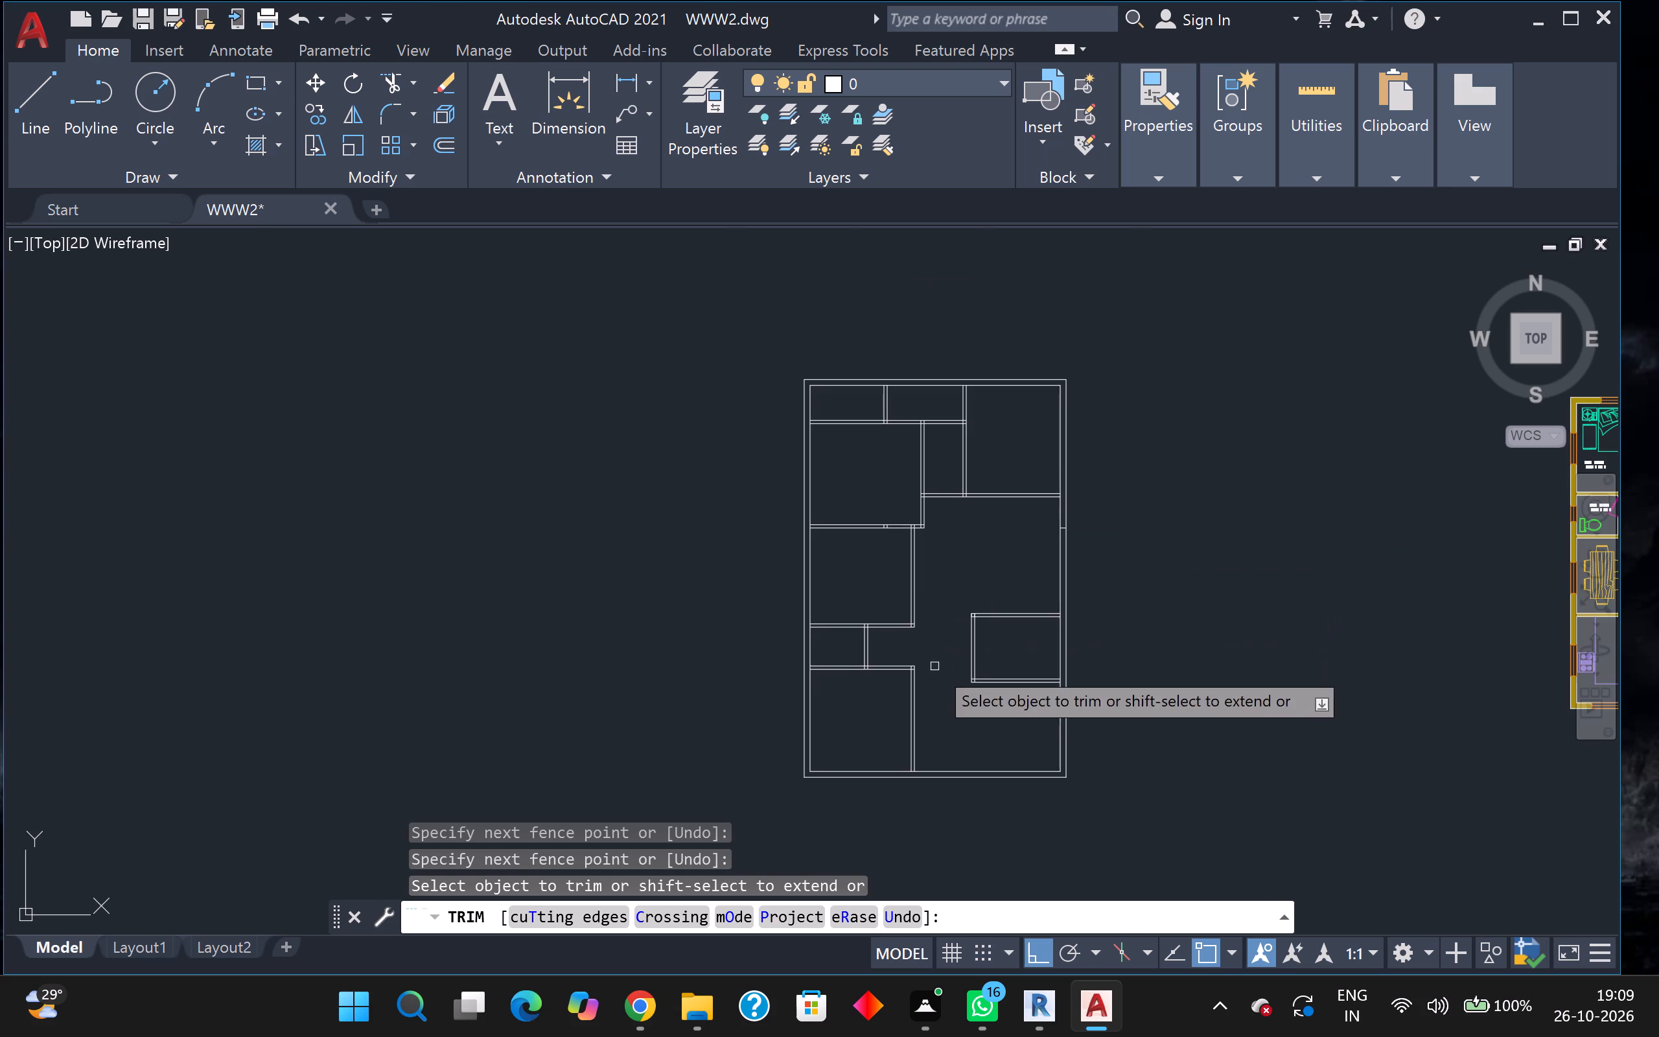
middle_click_drag(939, 677, 852, 631)
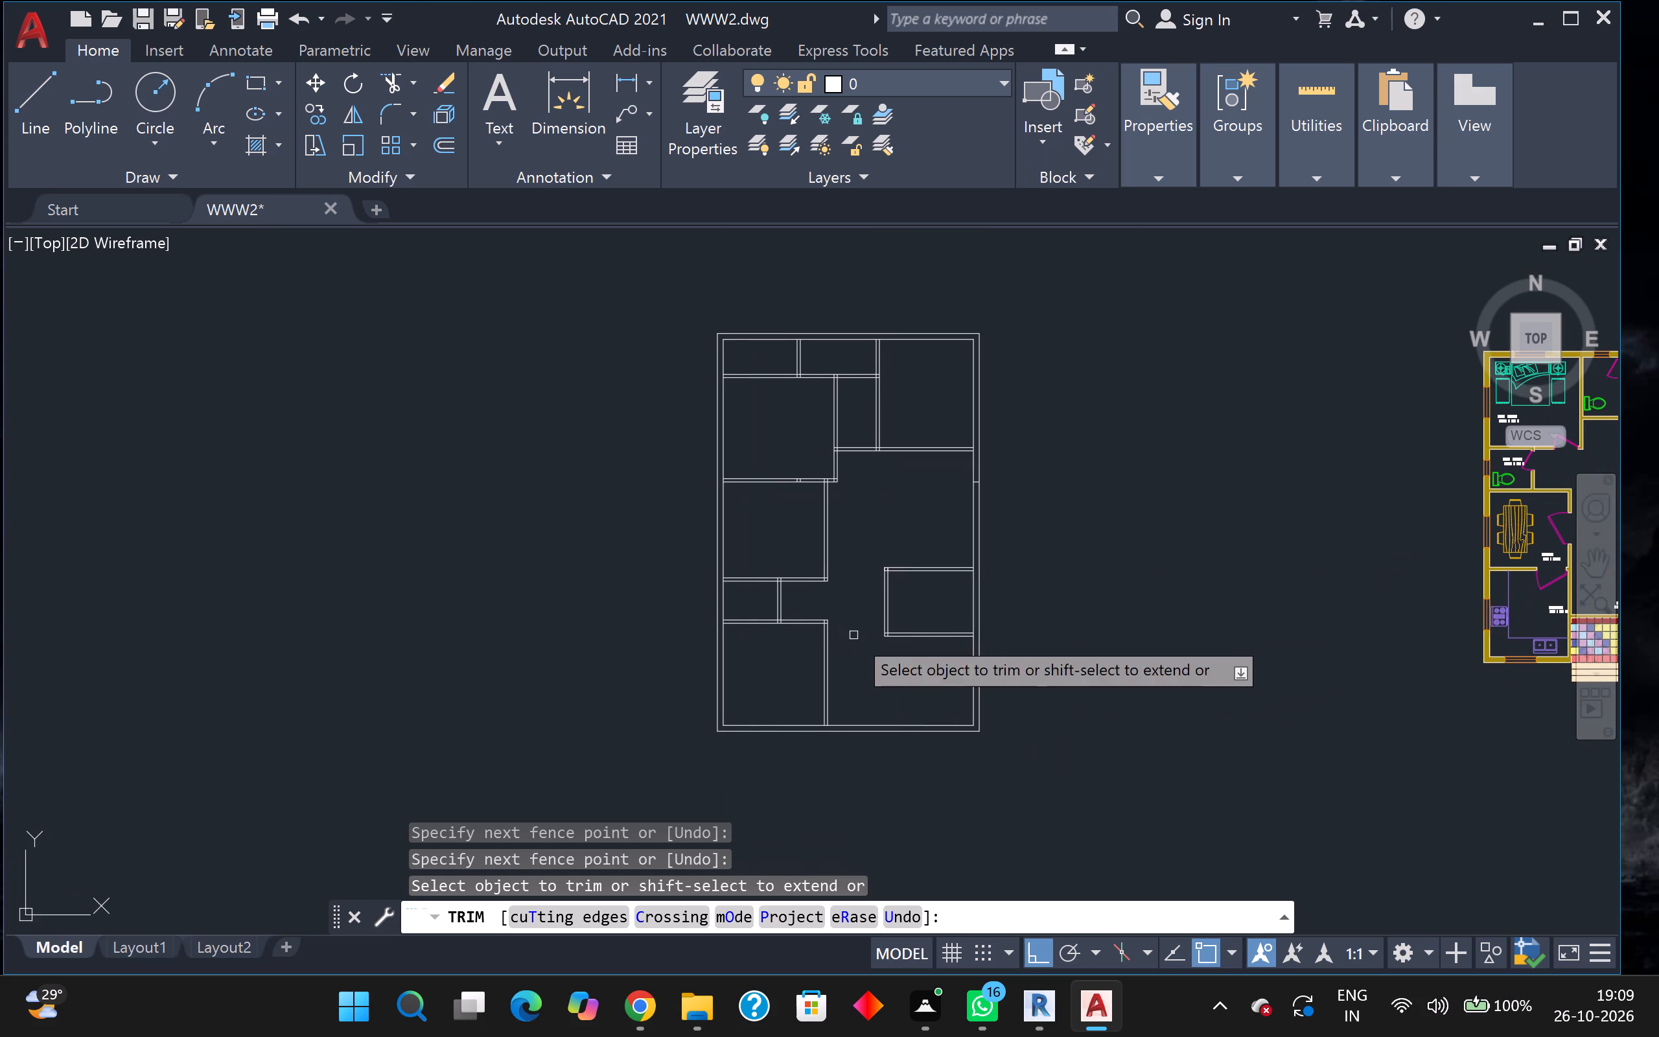
middle_click_drag(853, 635, 886, 623)
scroll(853, 635, "up", 1)
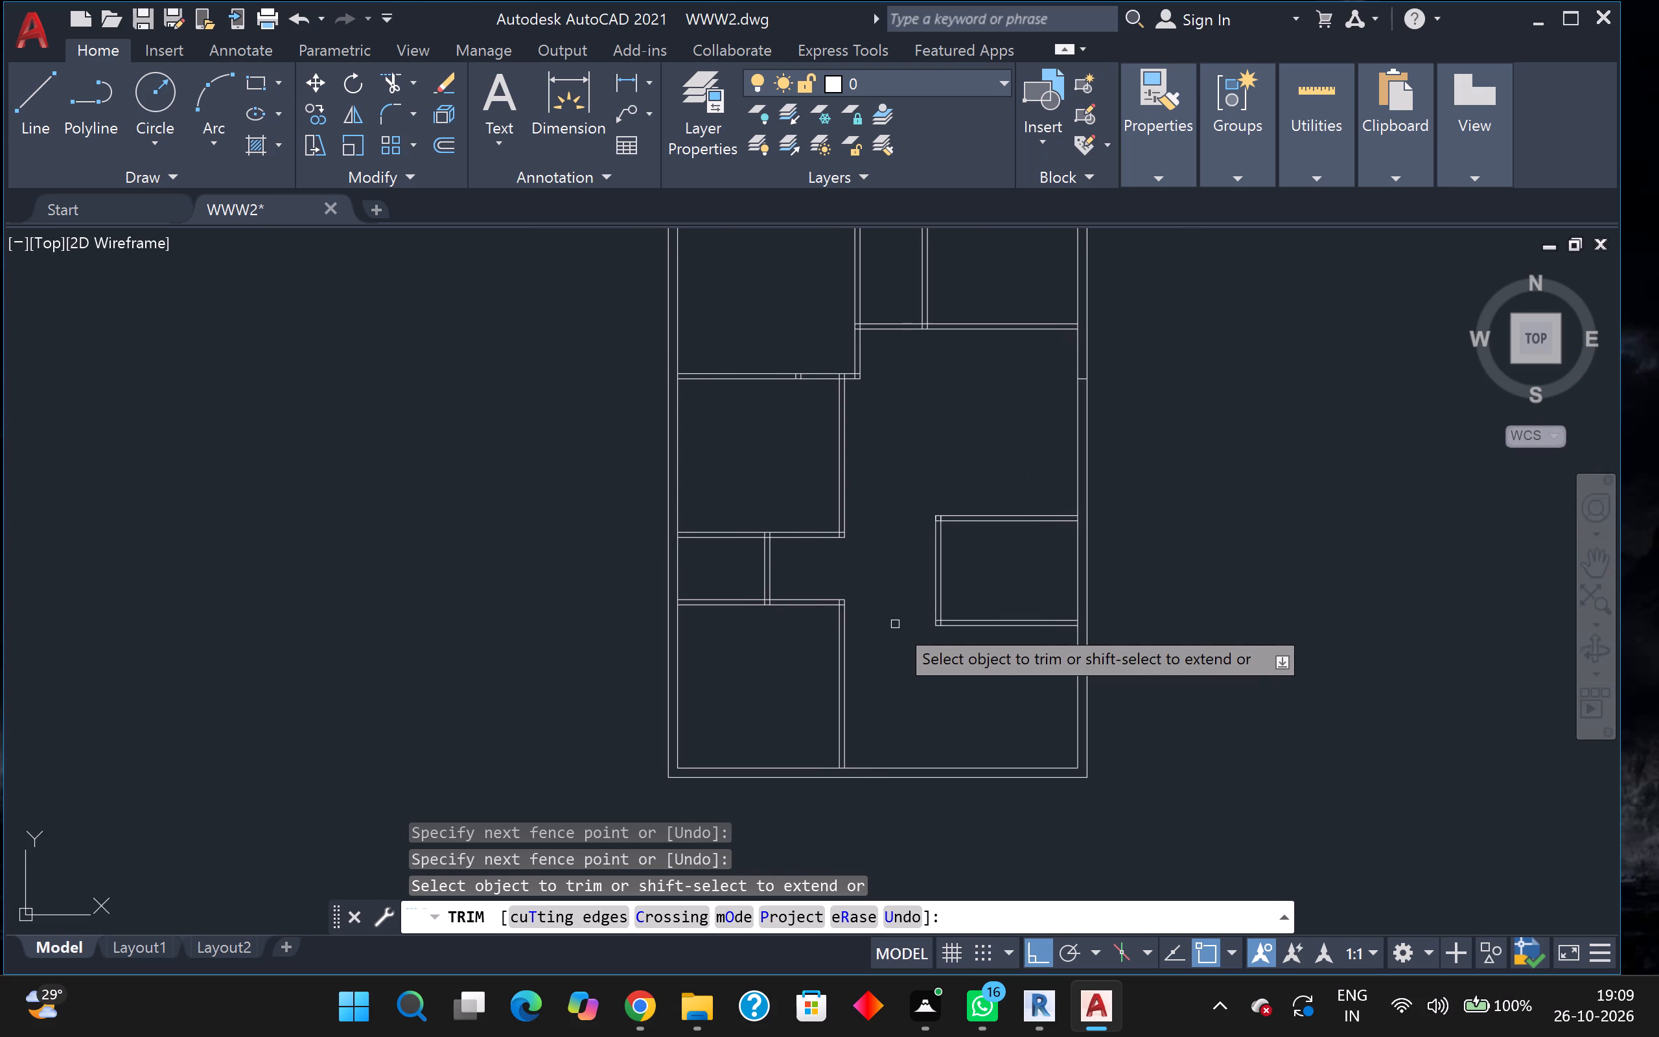
scroll(895, 624, "up", 1)
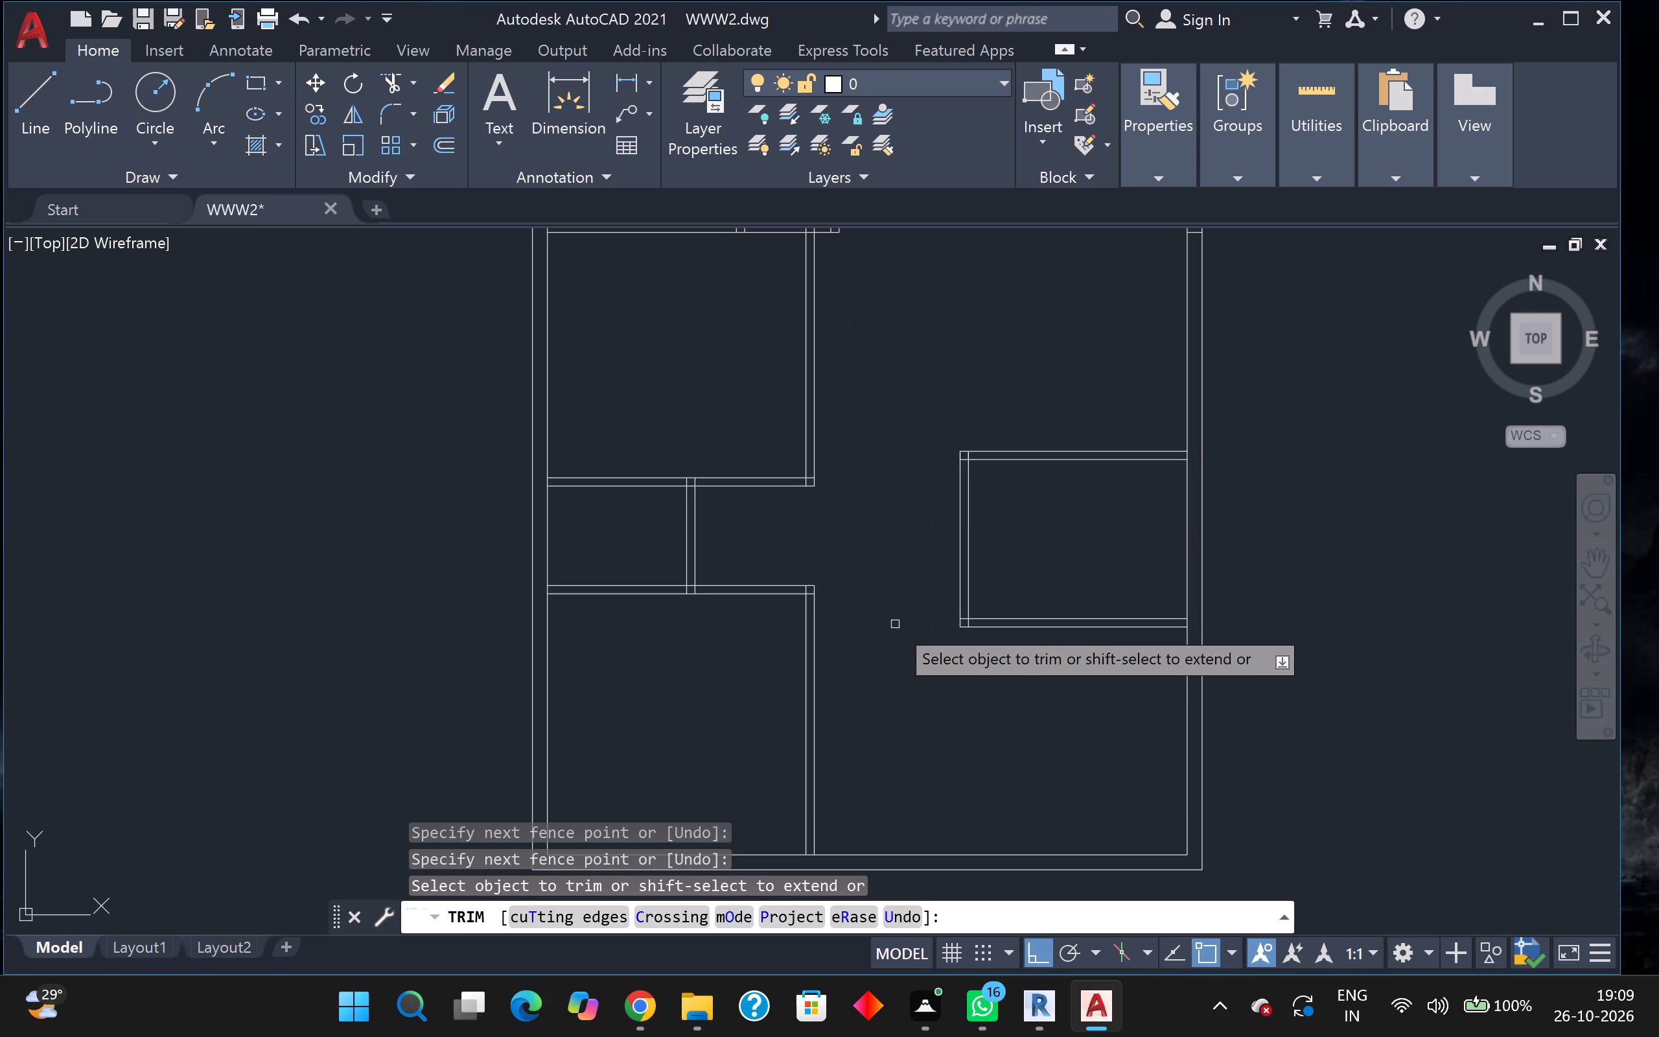
middle_click_drag(880, 653, 895, 653)
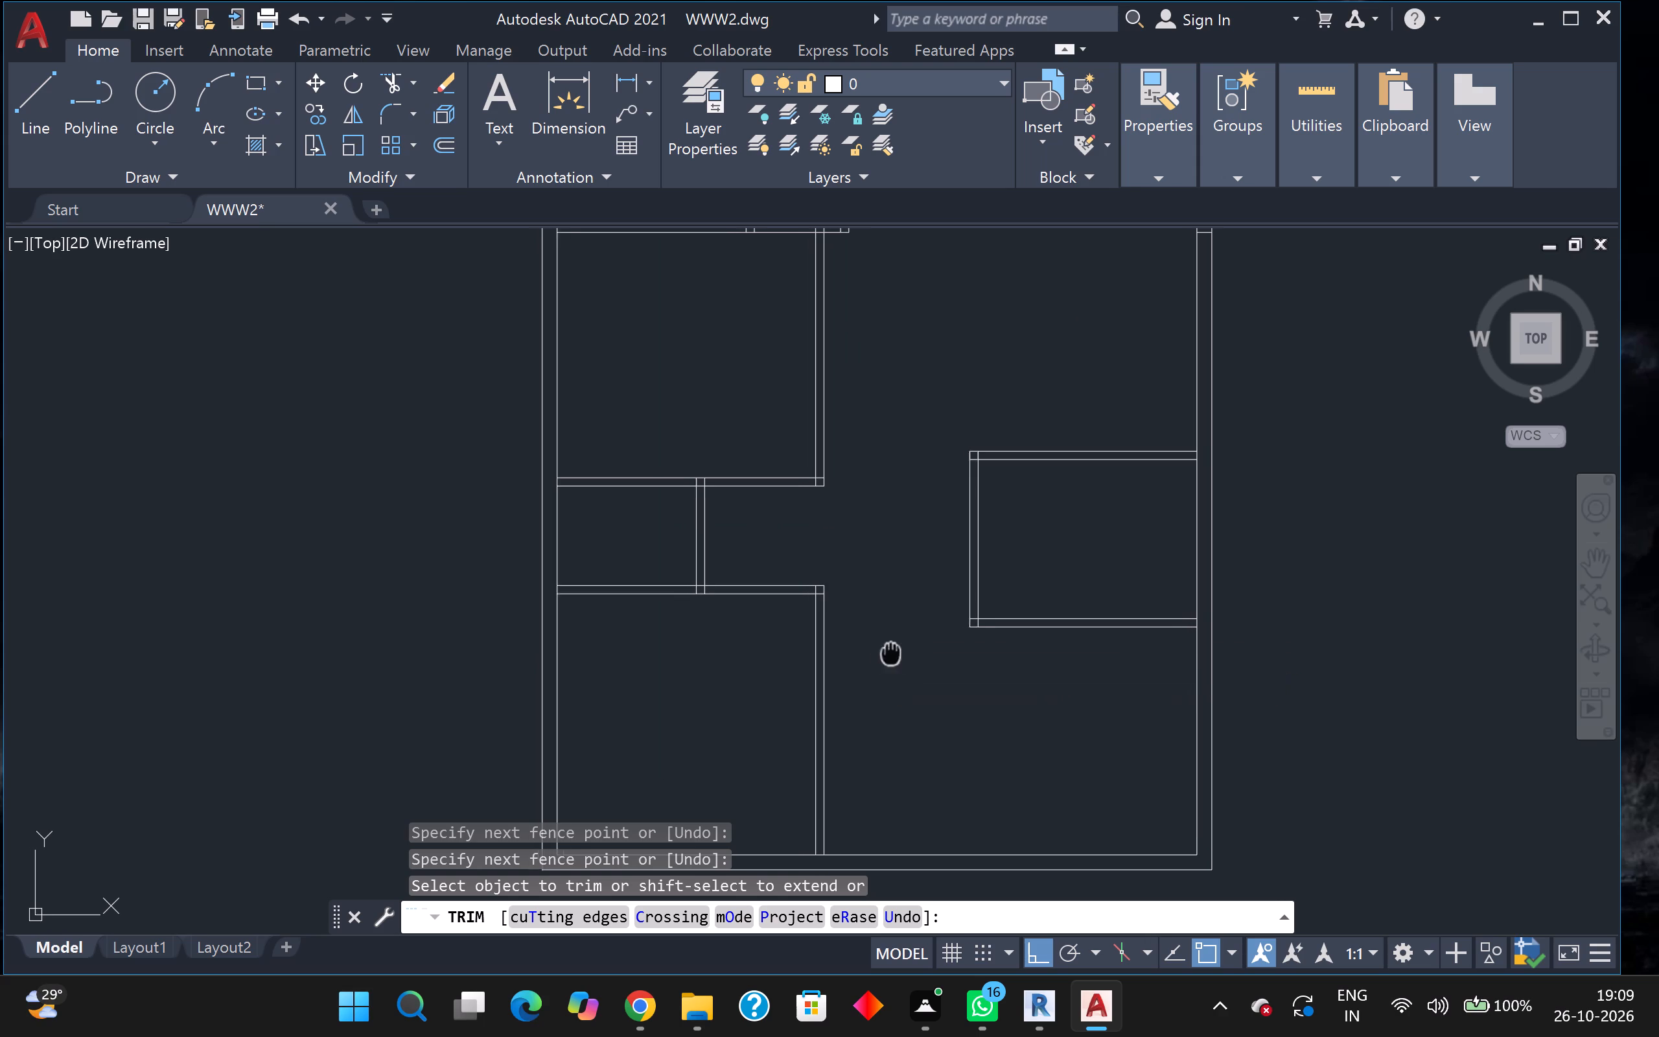
middle_click_drag(895, 653, 966, 653)
scroll(1043, 667, "up", 1)
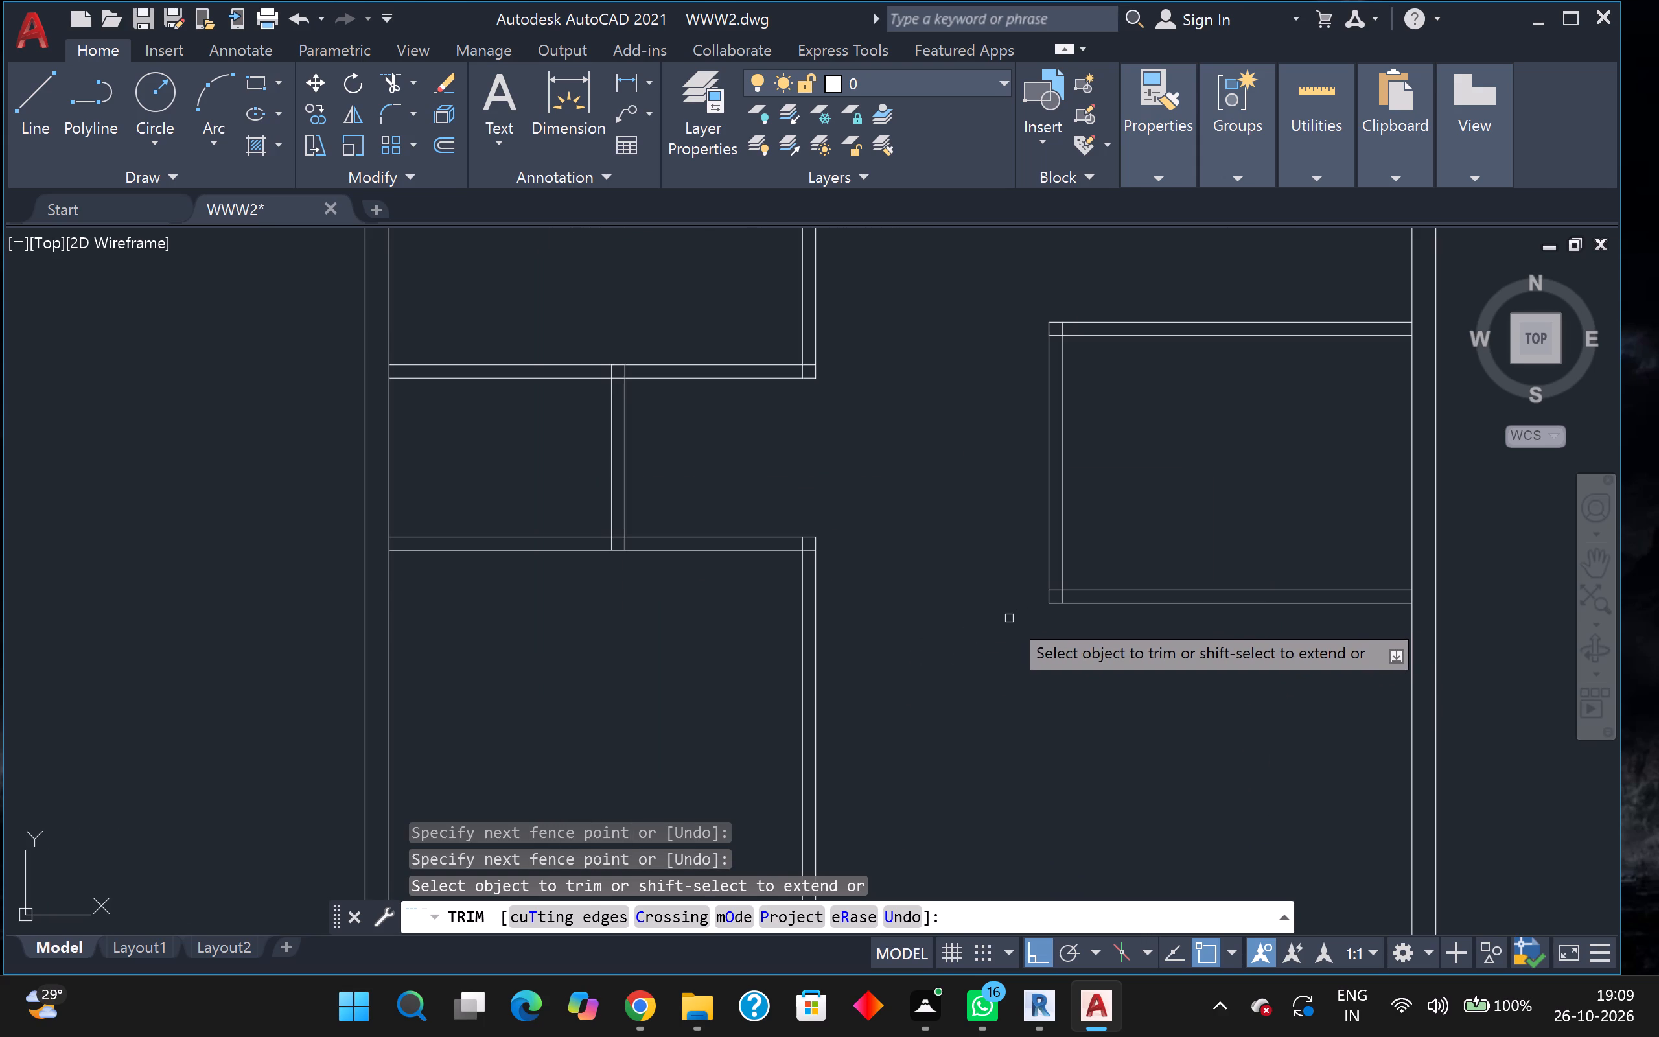
scroll(1002, 618, "up", 1)
middle_click_drag(1002, 618, 1203, 621)
scroll(1158, 614, "down", 1)
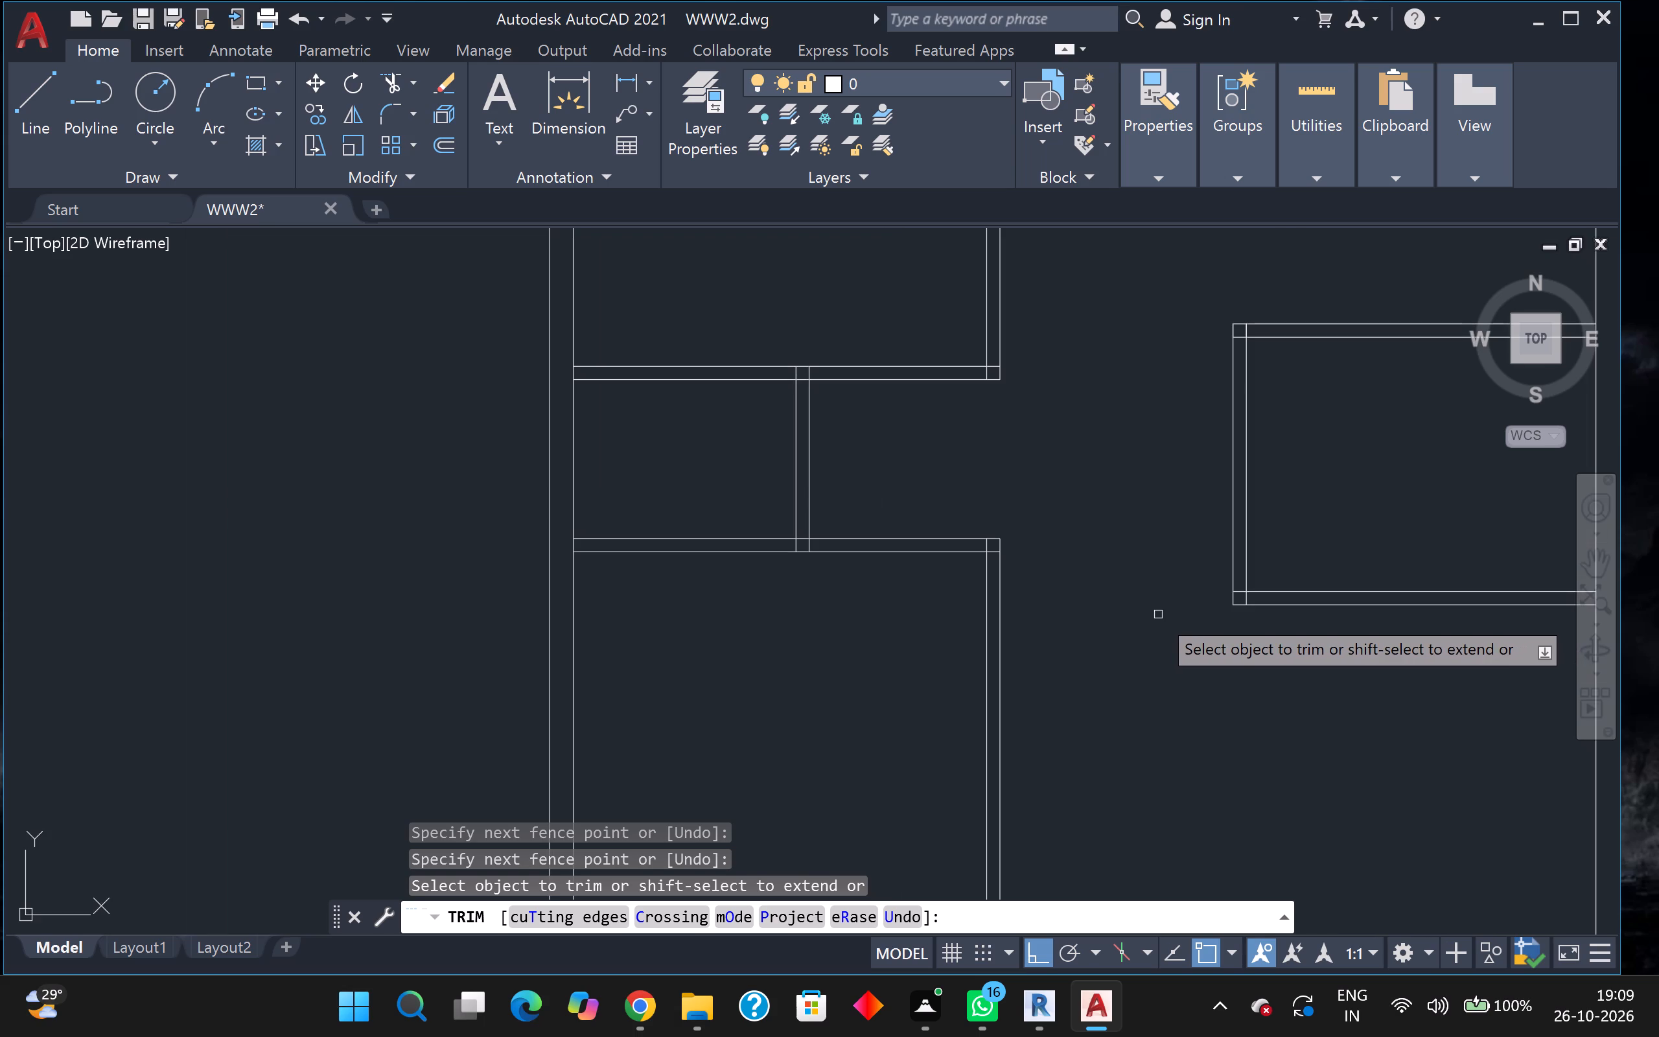
key("Escape")
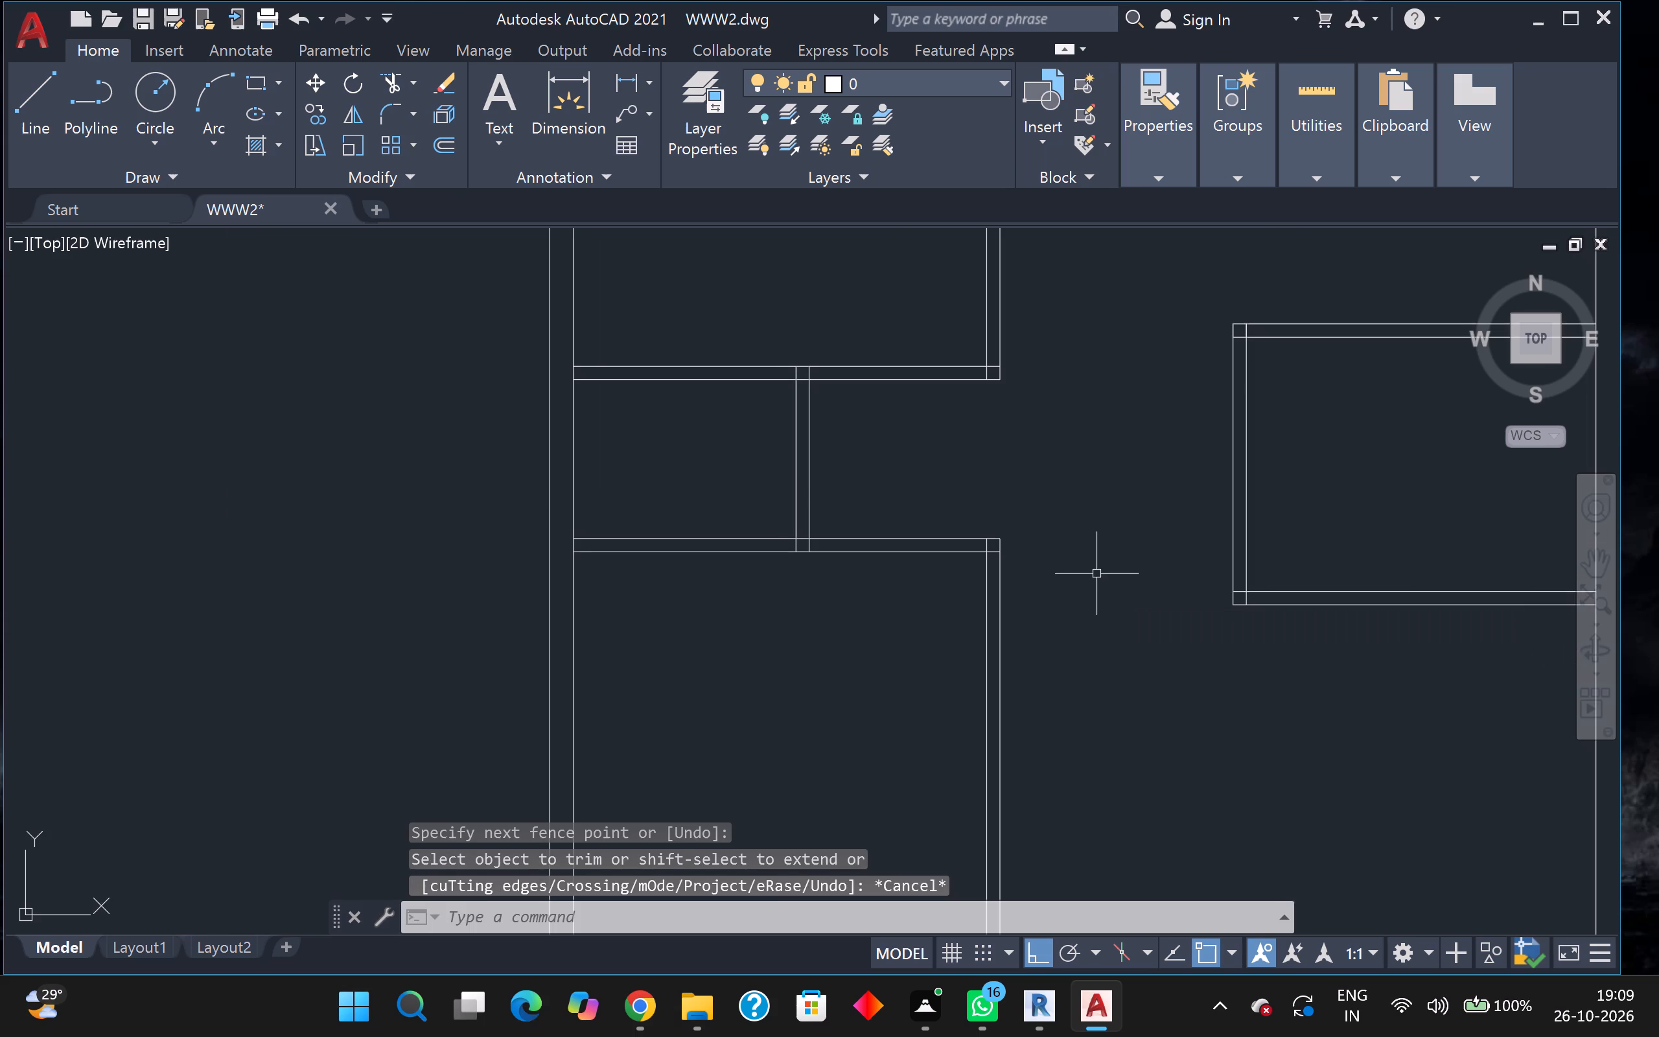
Draw a line from the southwest room's northeast partition corner east to the small room's wall, 5" north, 3" west, and south back to the line.
key("l")
key("Return")
scroll(1060, 552, "up", 2)
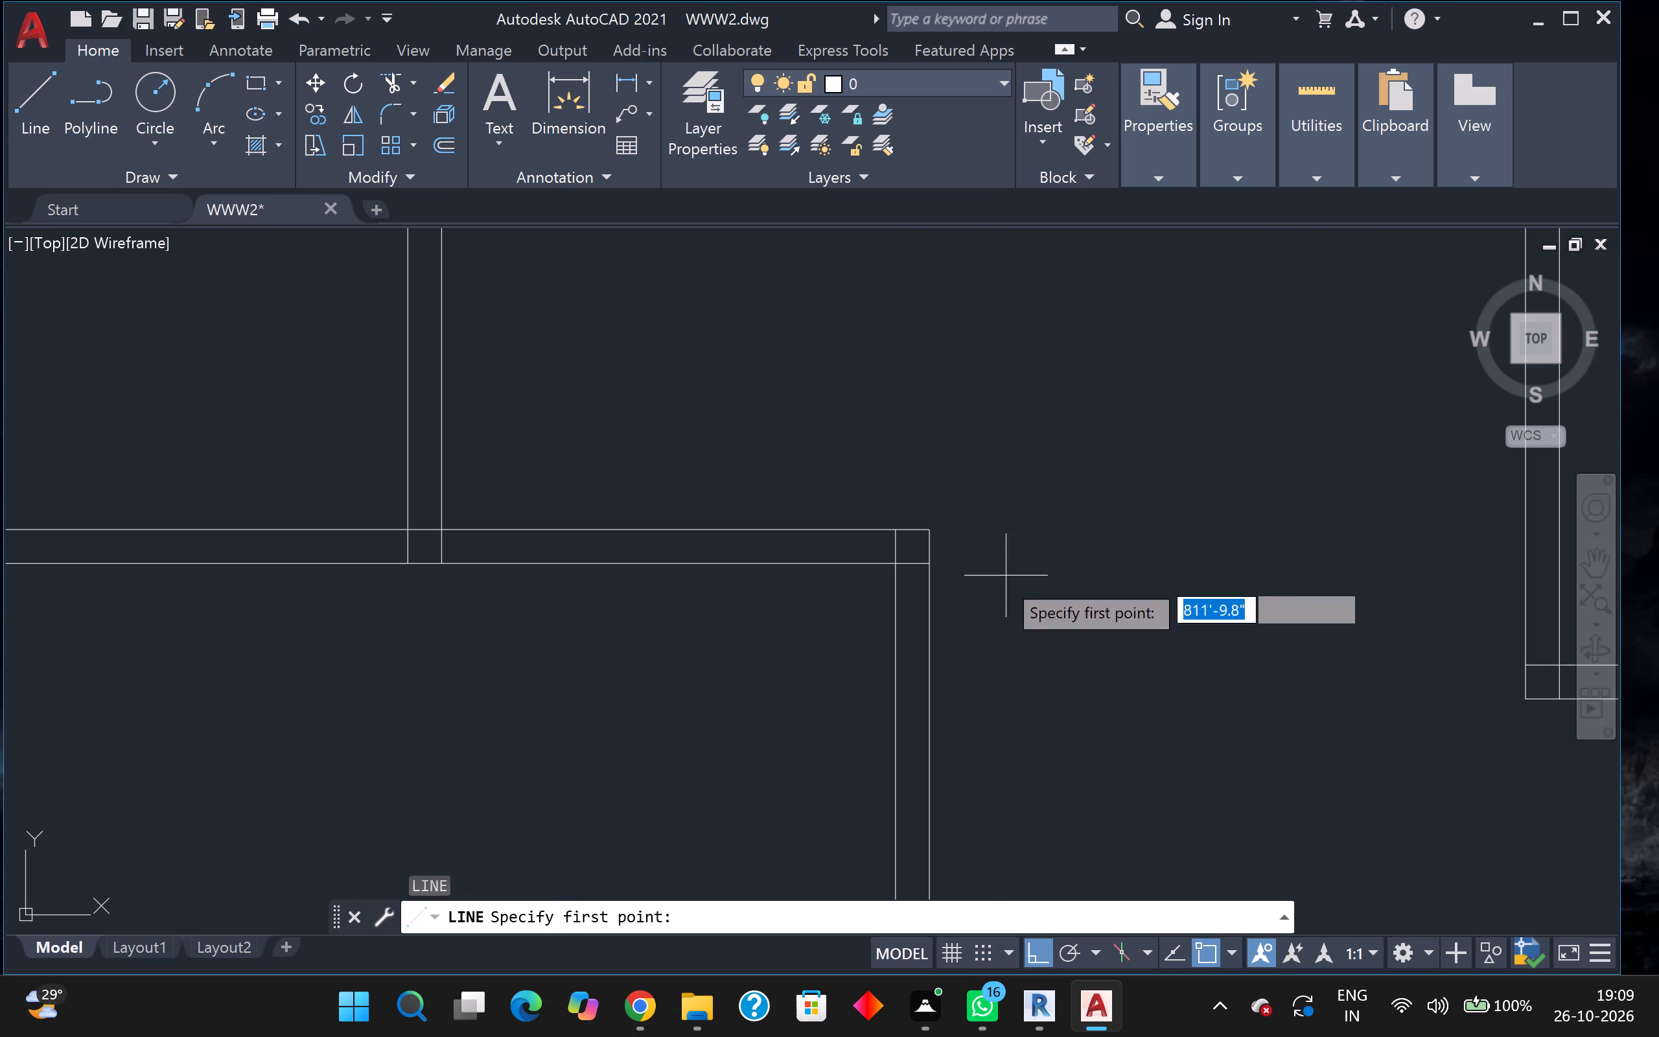
left_click(924, 562)
scroll(1251, 554, "down", 1)
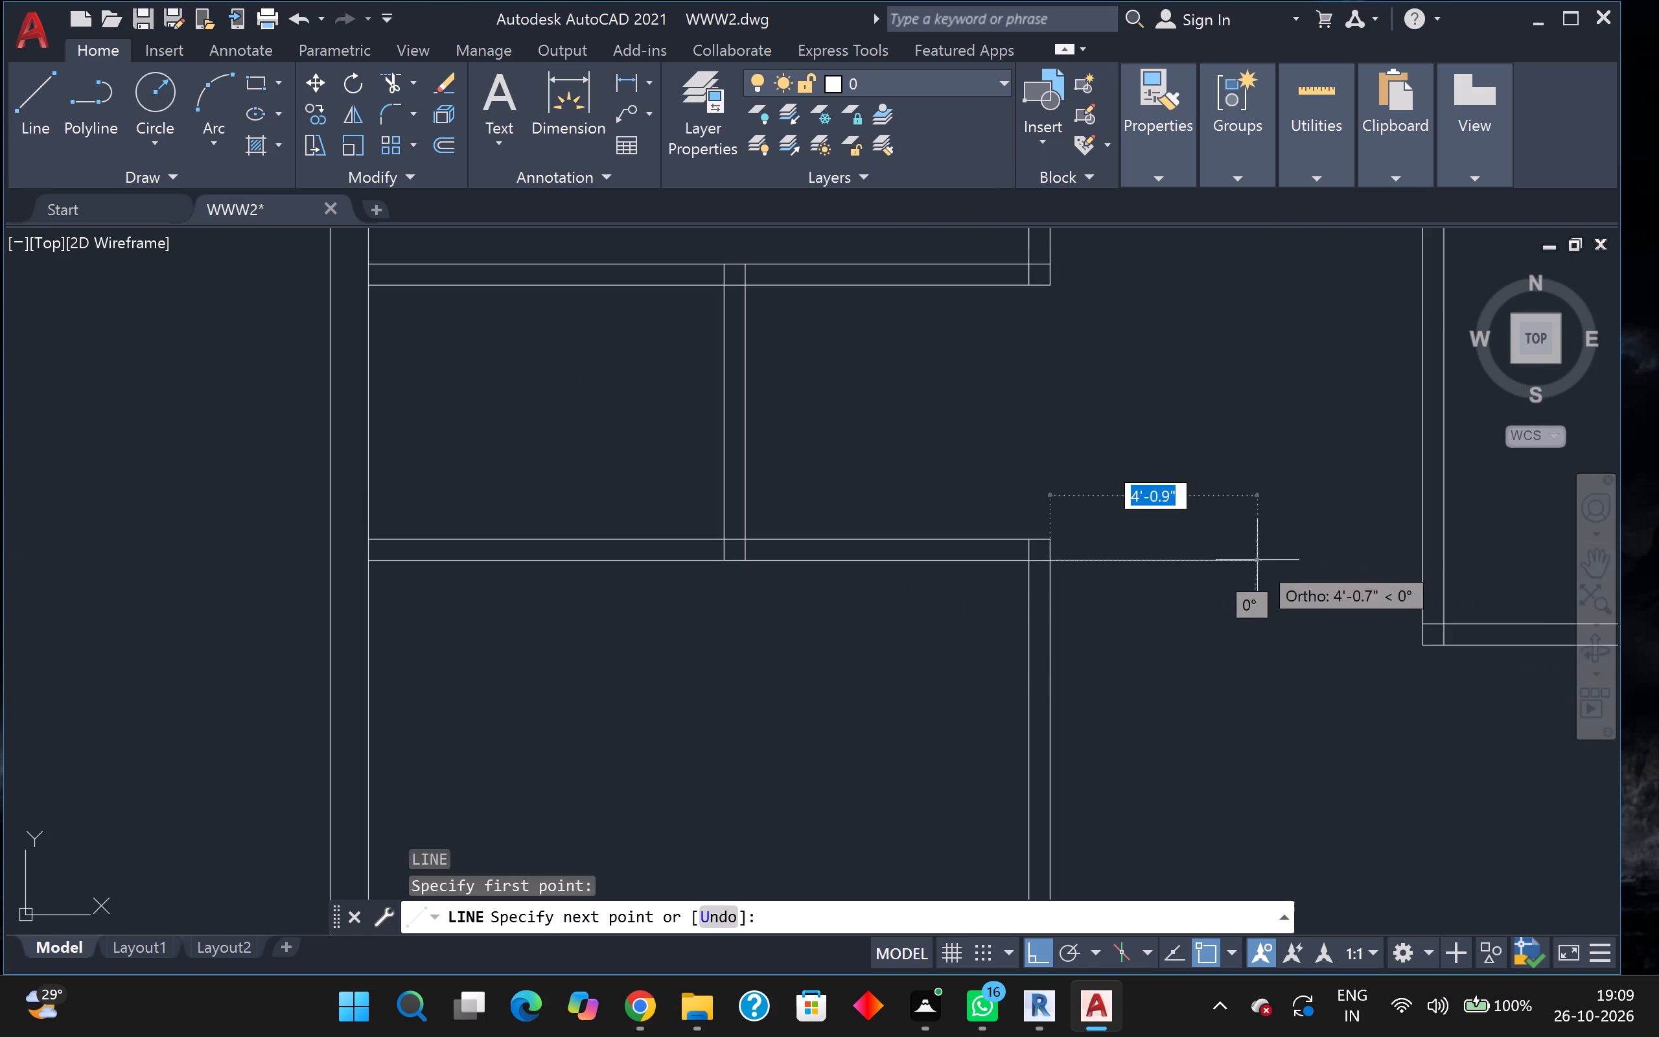
left_click(1424, 557)
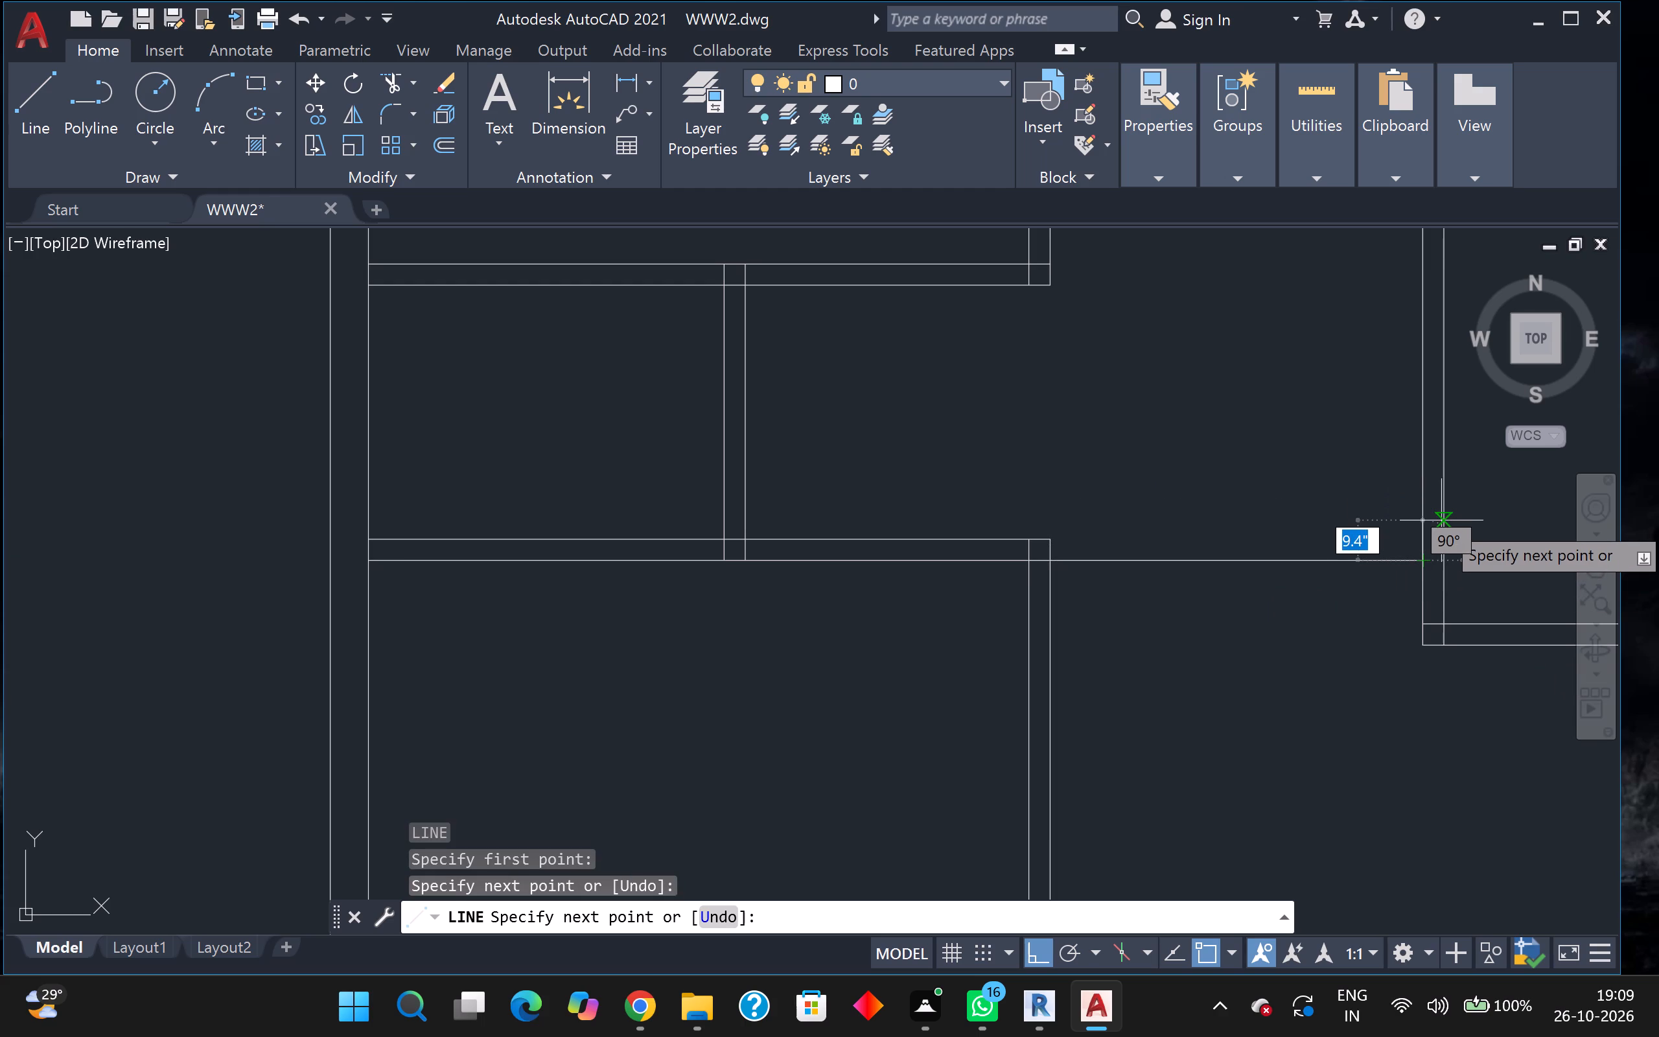
key("5")
key("Return")
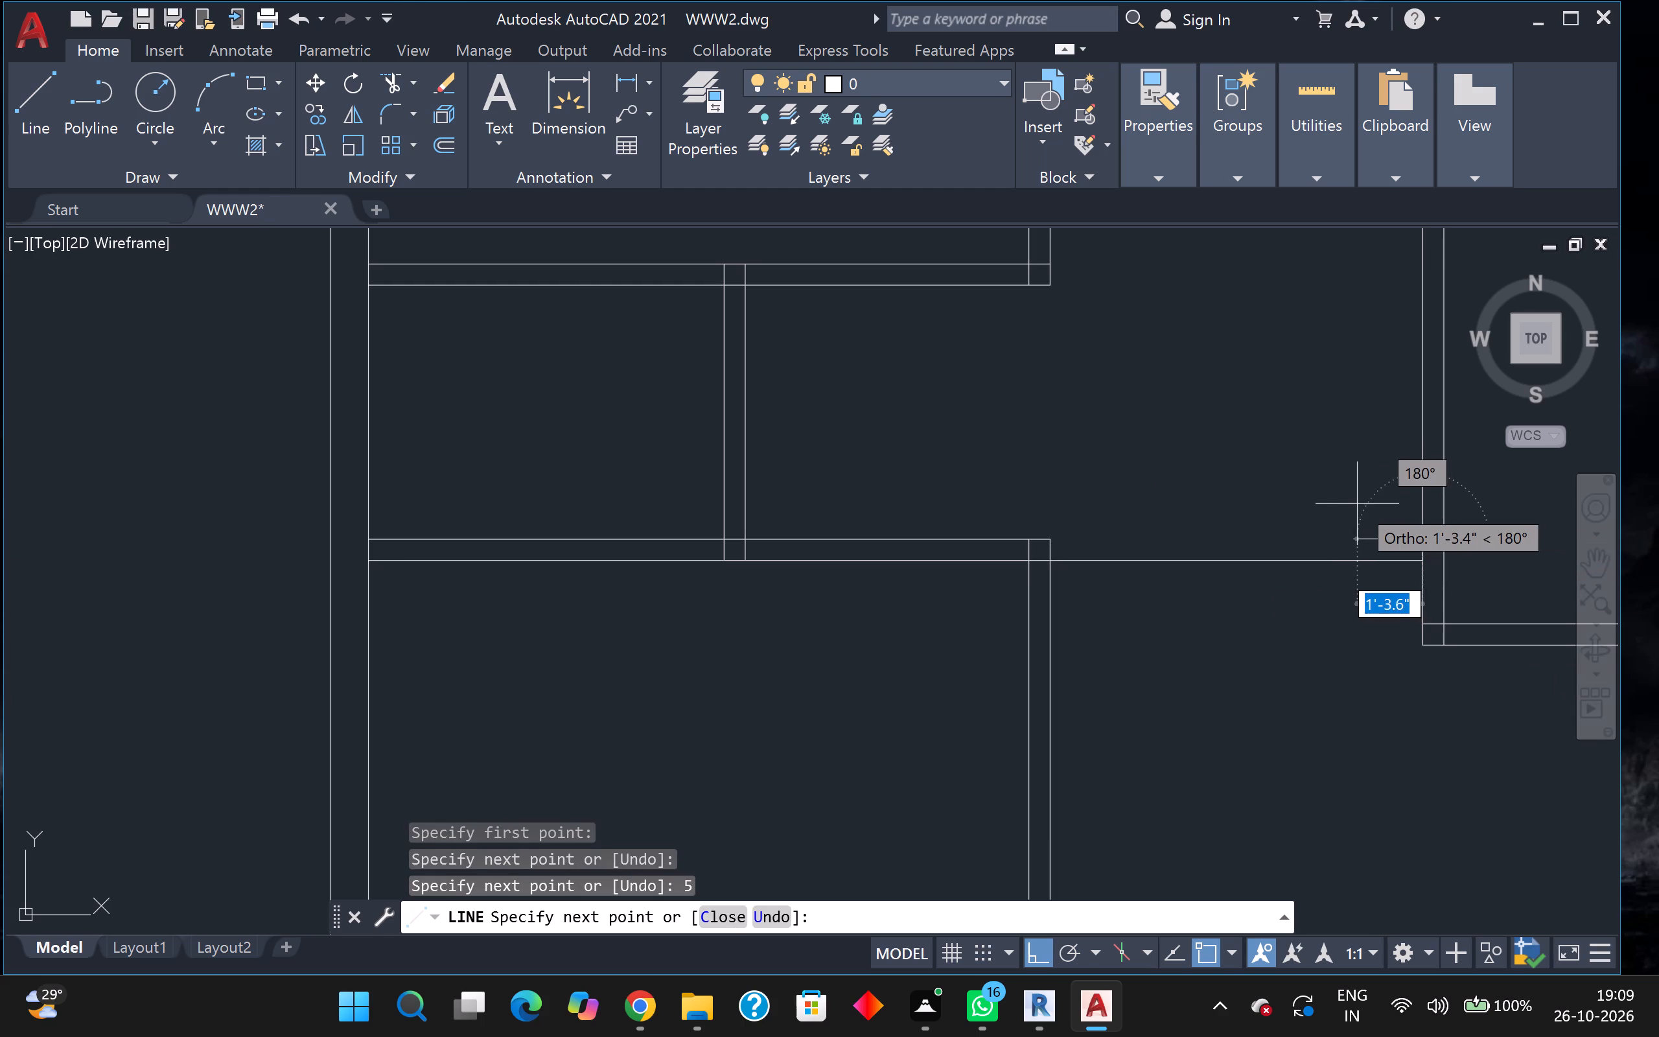
scroll(1356, 504, "up", 1)
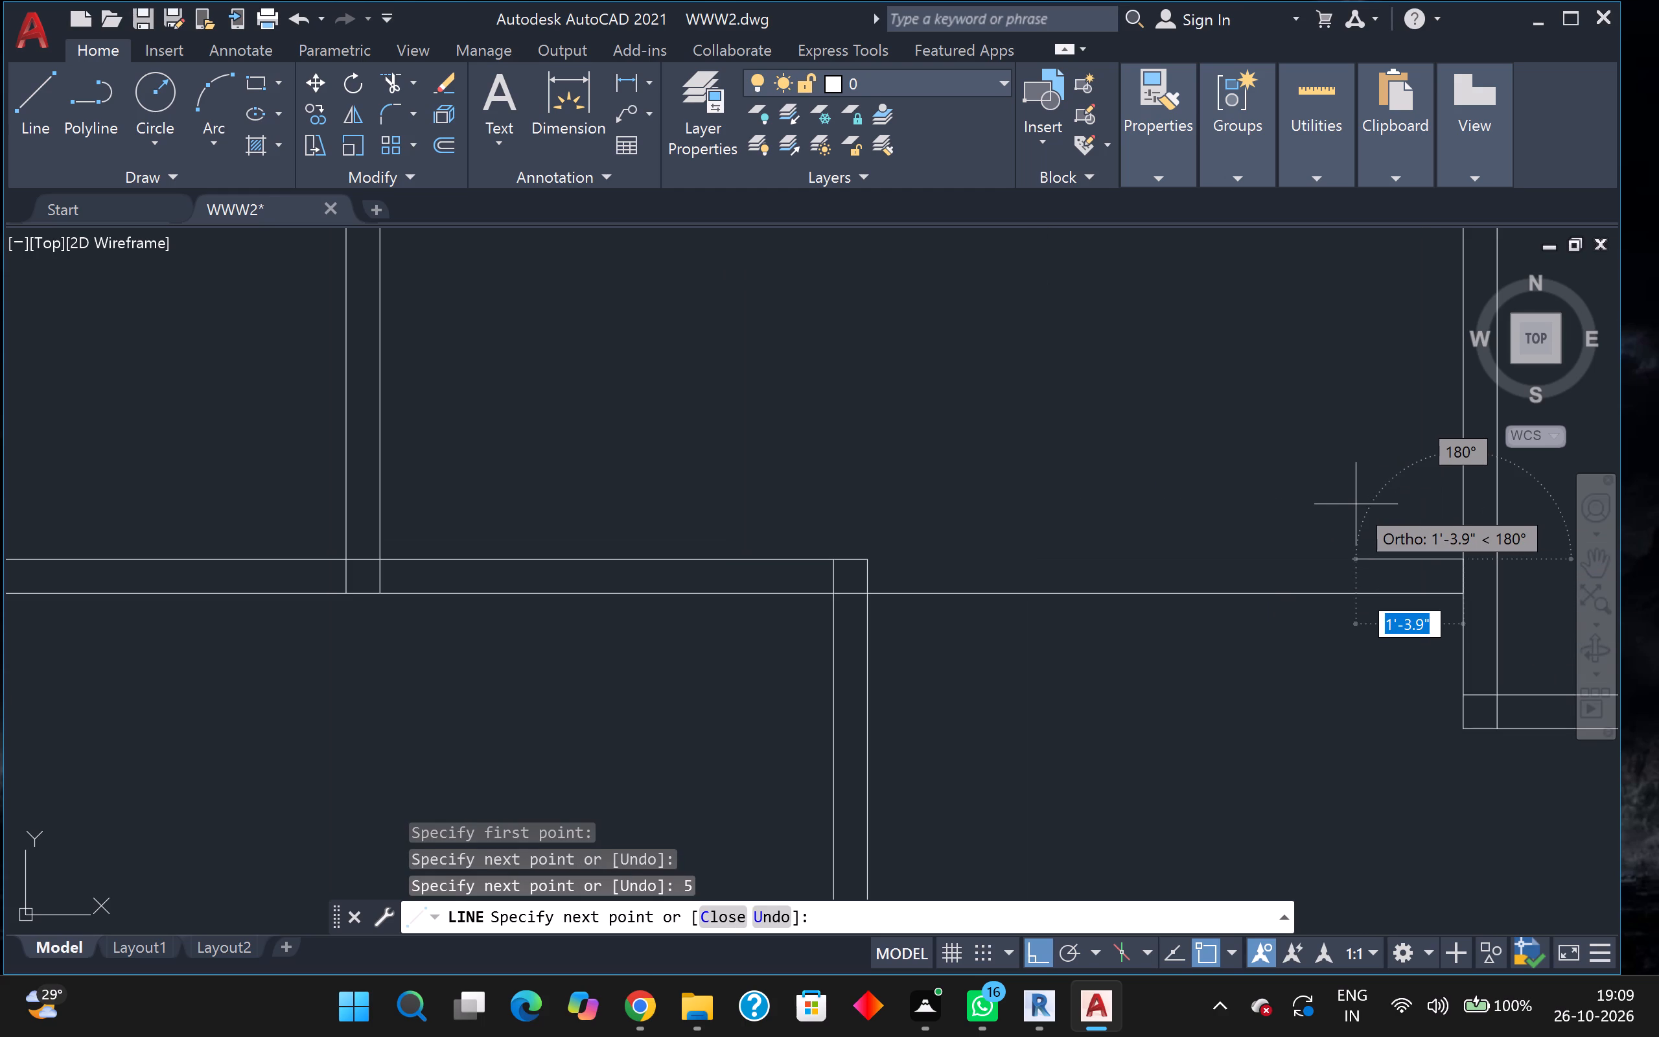
key("3")
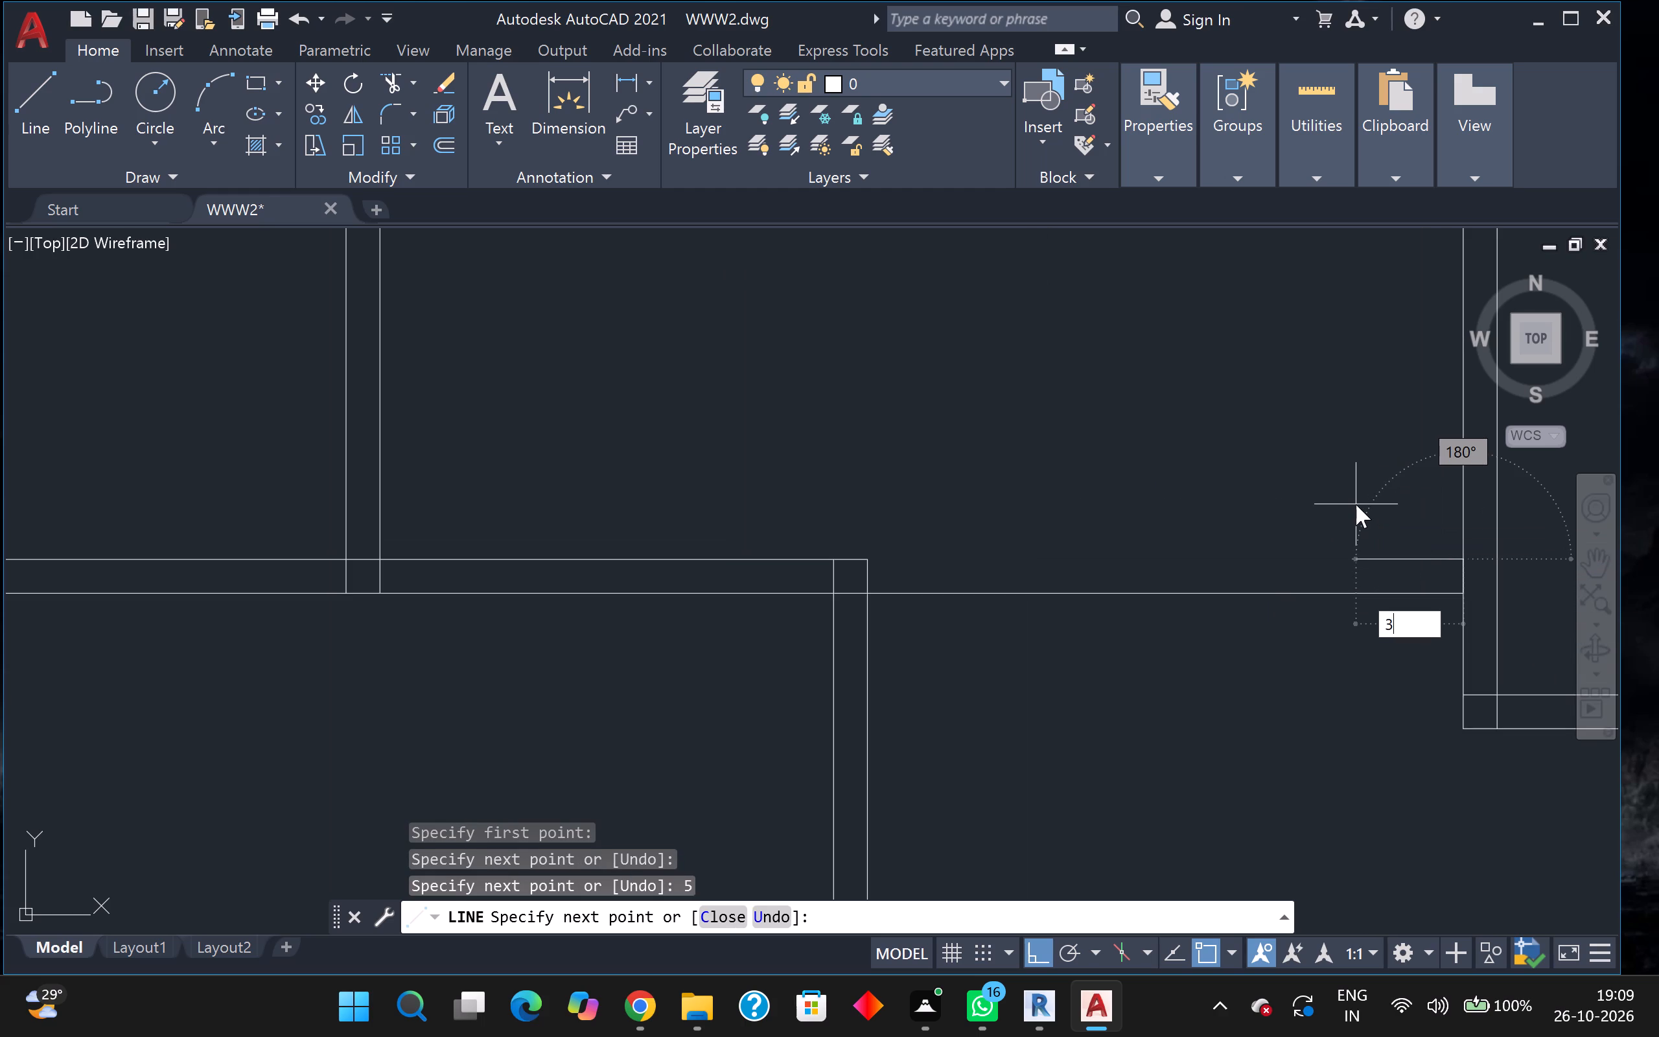
key("Return")
scroll(1437, 569, "up", 2)
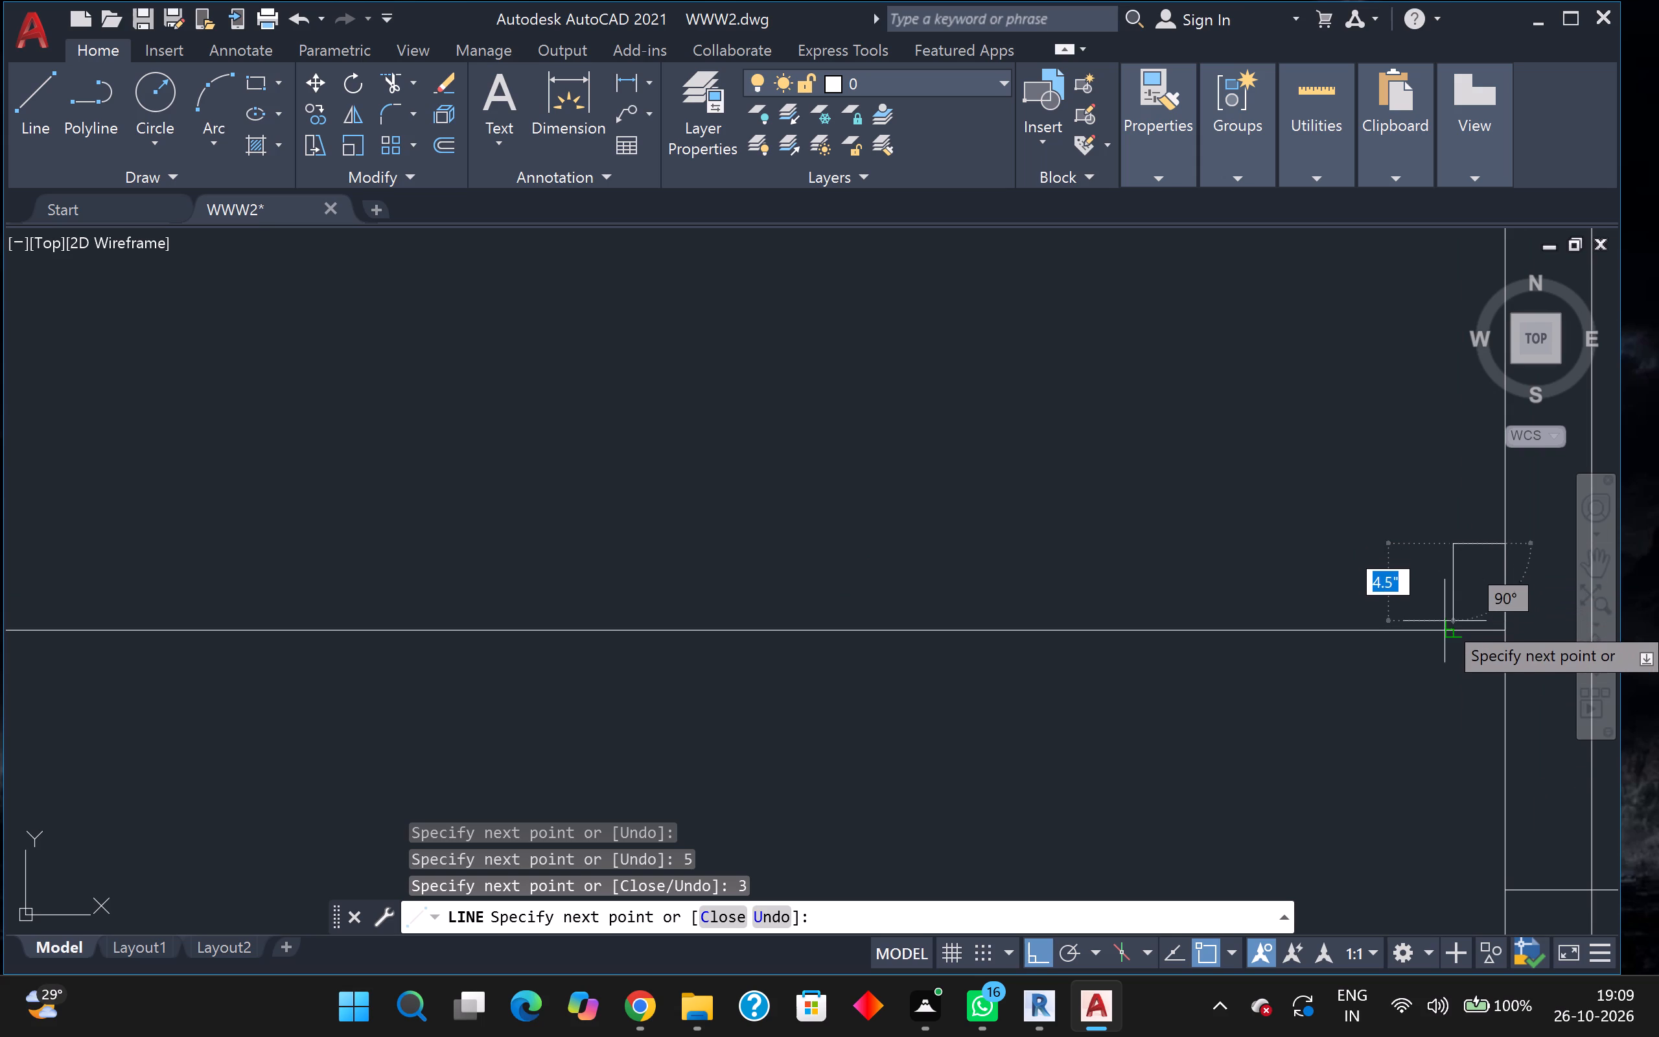
left_click(1444, 631)
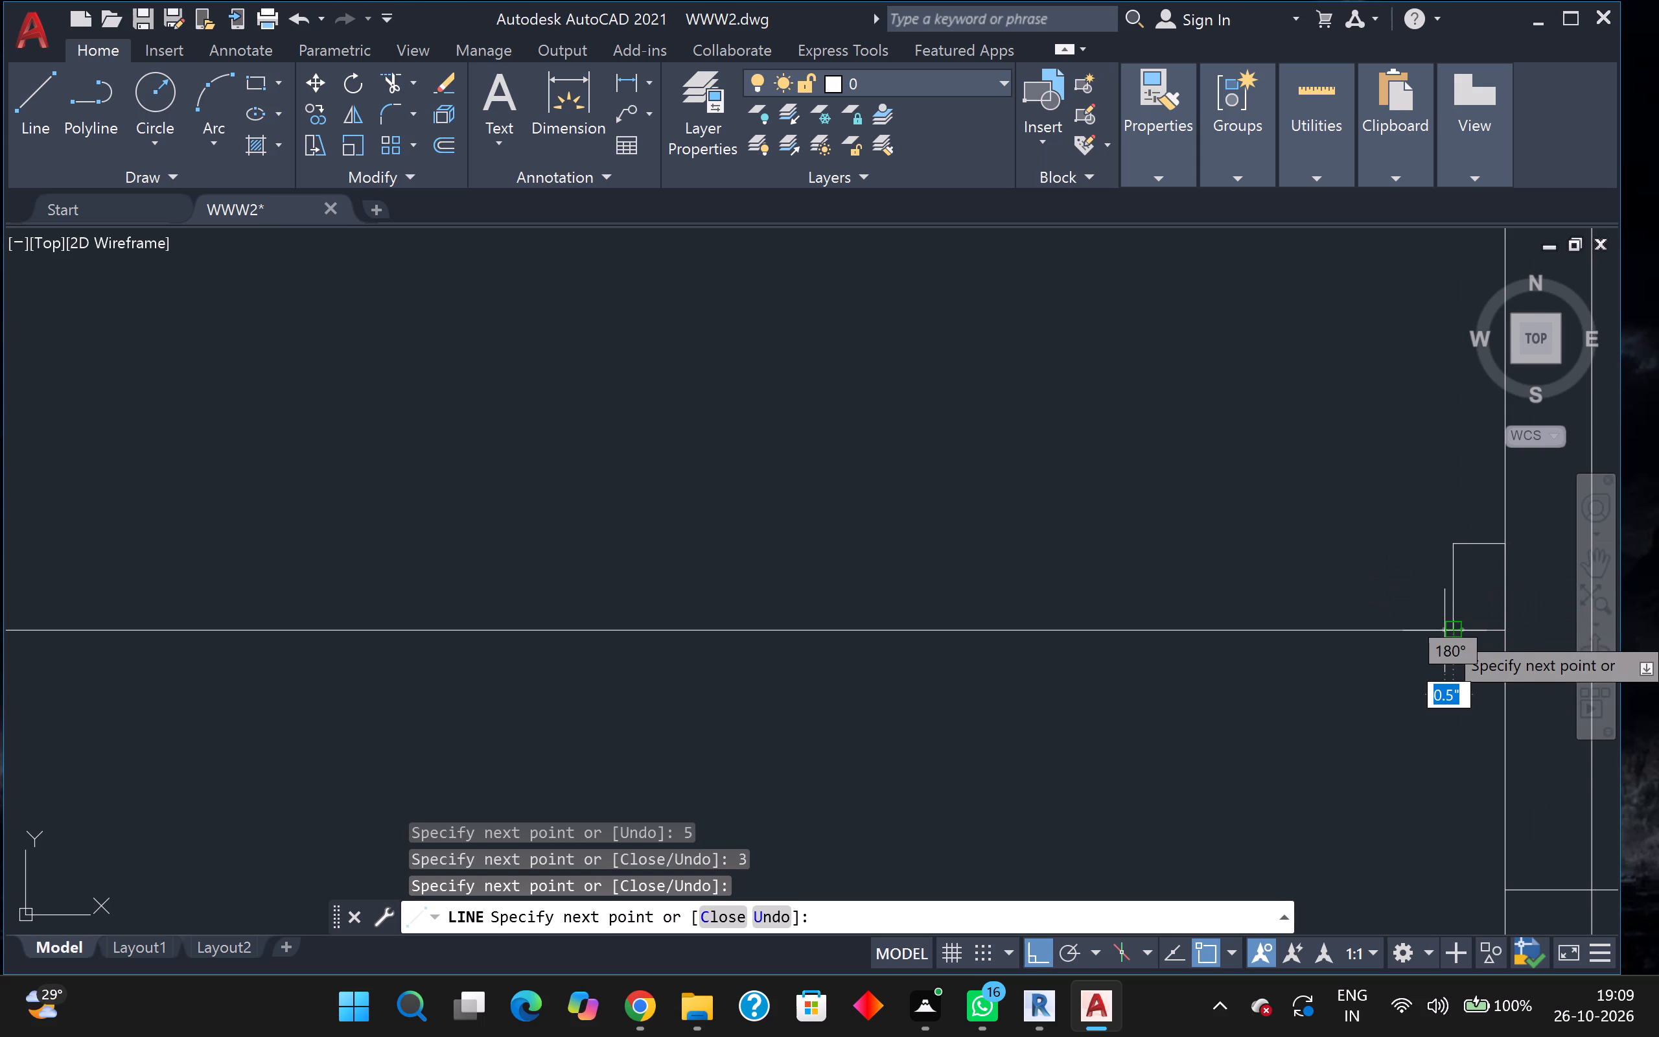
key("Escape")
scroll(1434, 633, "down", 3)
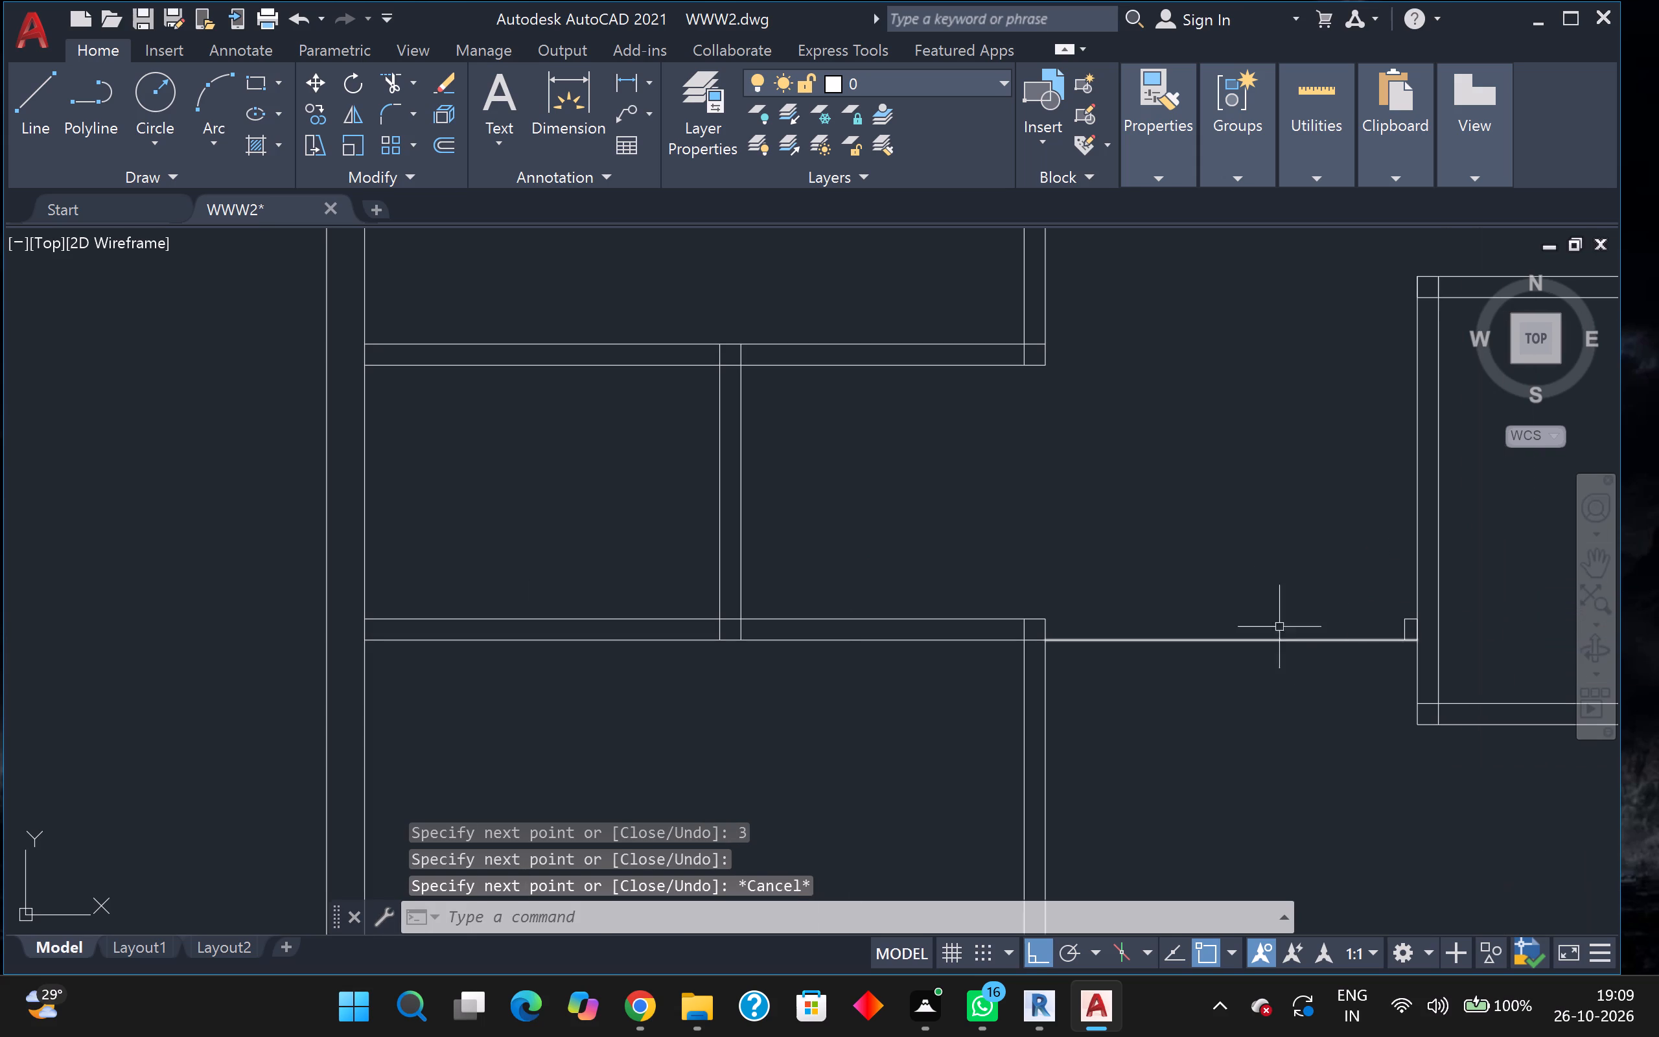
Trim away the line across the passage between the southwest room's northeast corner and the small projection on the eastern room's wall.
left_click(381, 83)
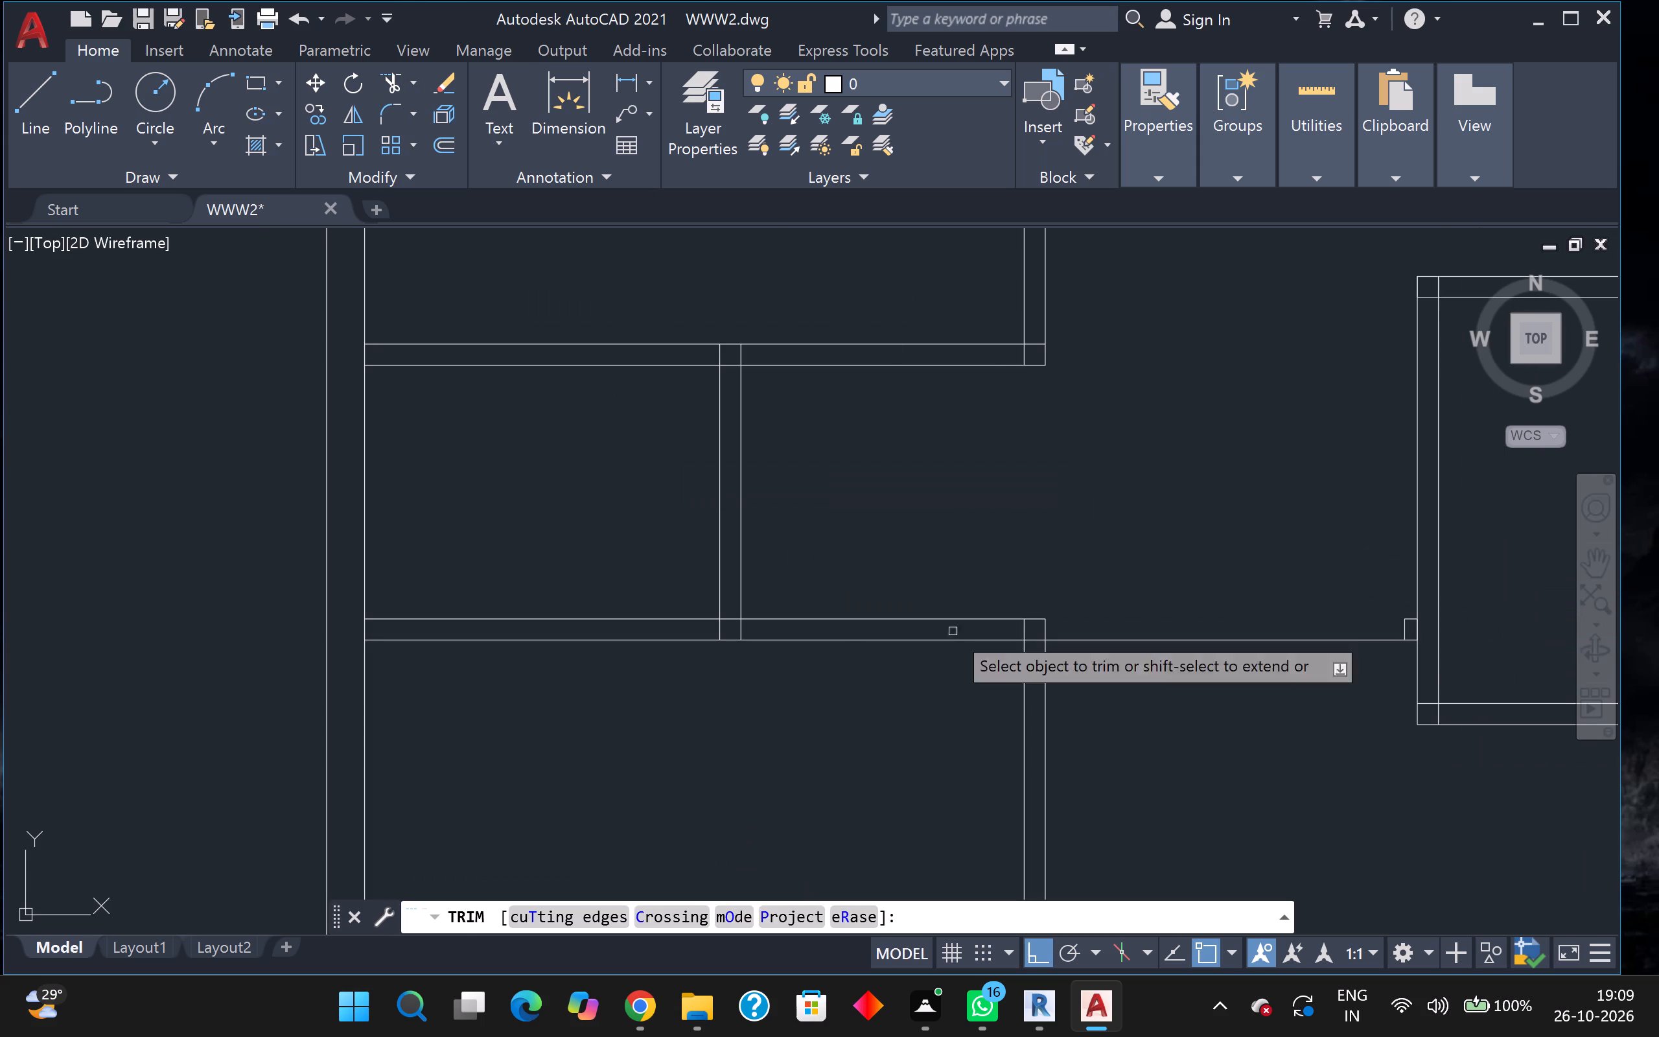
left_click_drag(1112, 671, 1120, 670)
left_click(1115, 623)
Look over the southern rooms, the passage and the open area south of the small eastern room.
scroll(1146, 712, "down", 2)
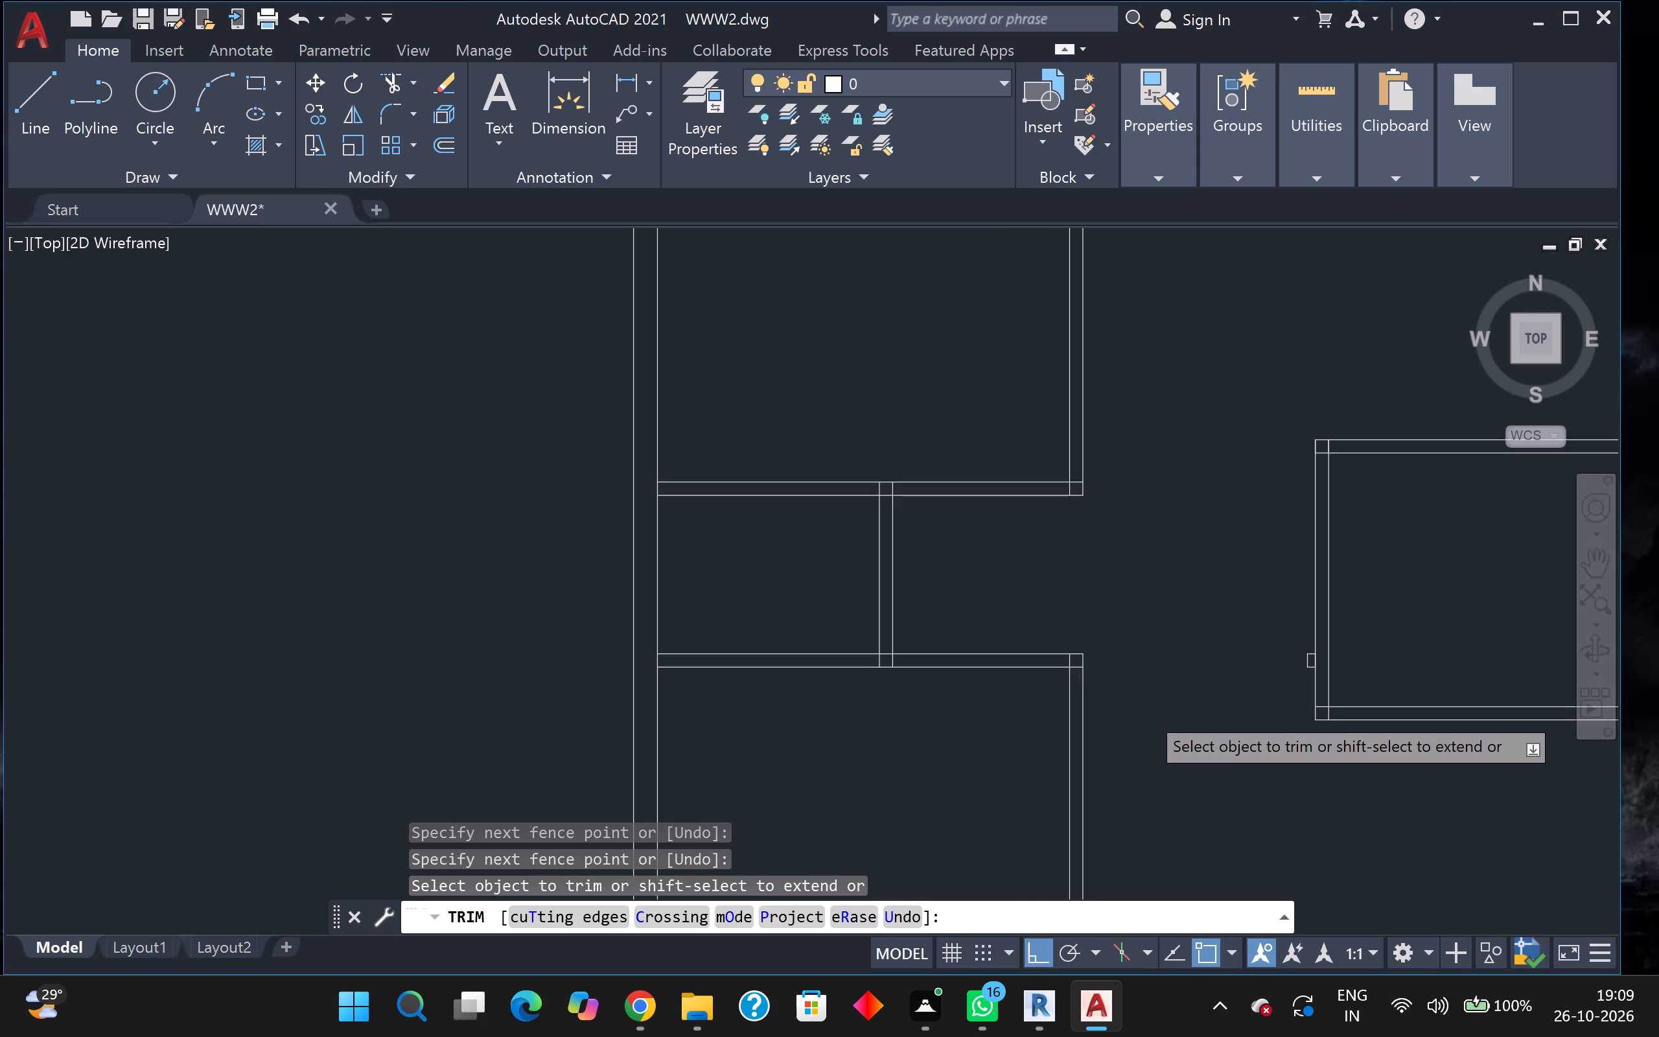
middle_click_drag(1120, 688, 1012, 611)
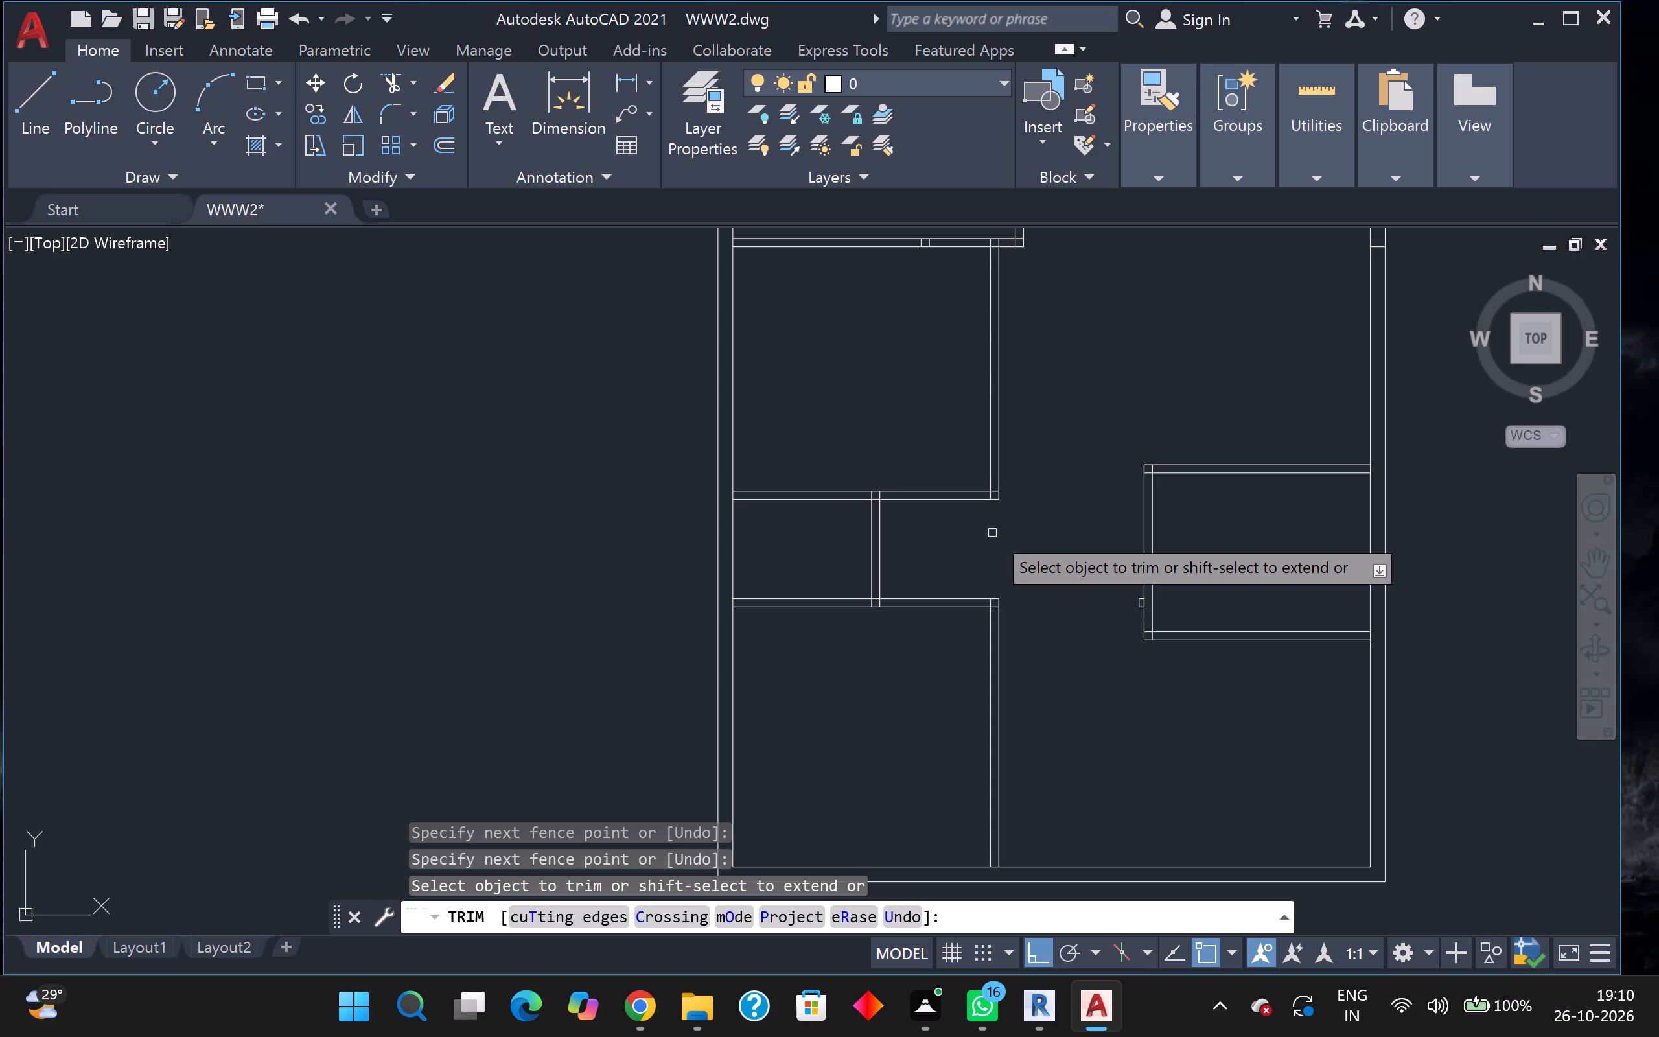
scroll(1000, 552, "down", 1)
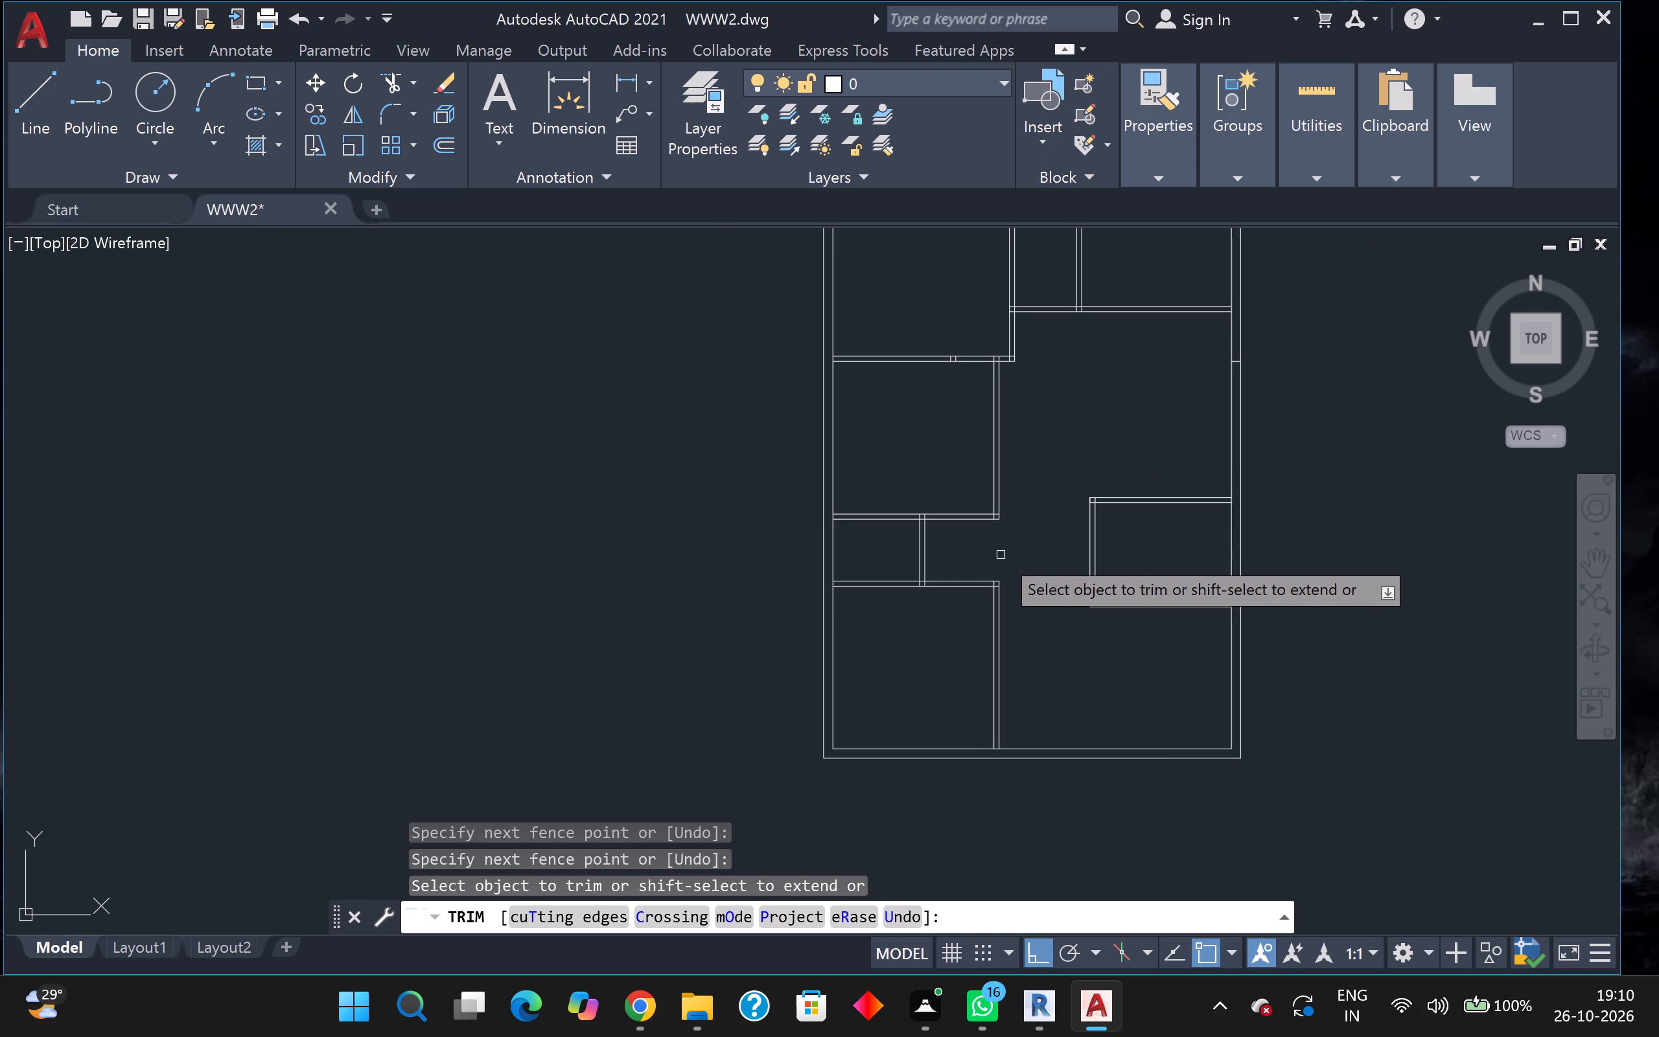
scroll(1147, 749, "up", 1)
middle_click_drag(1143, 733, 1140, 733)
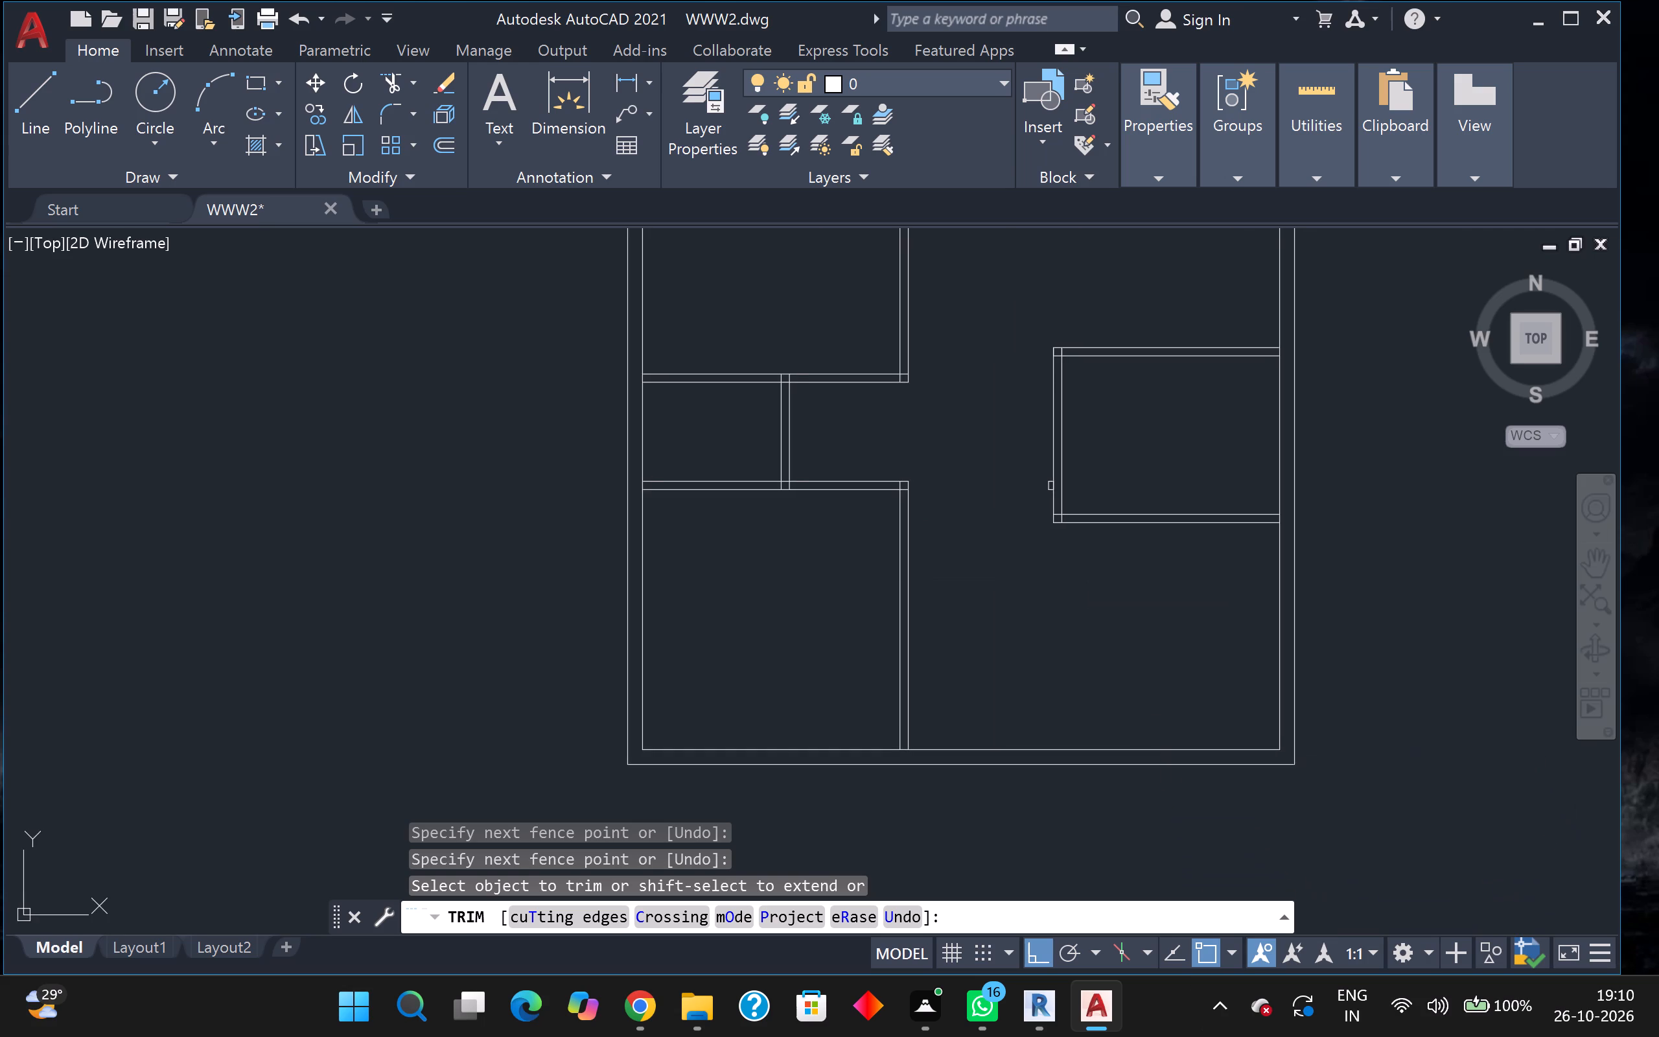
middle_click_drag(1140, 733, 979, 682)
scroll(976, 681, "down", 1)
scroll(980, 662, "up", 2)
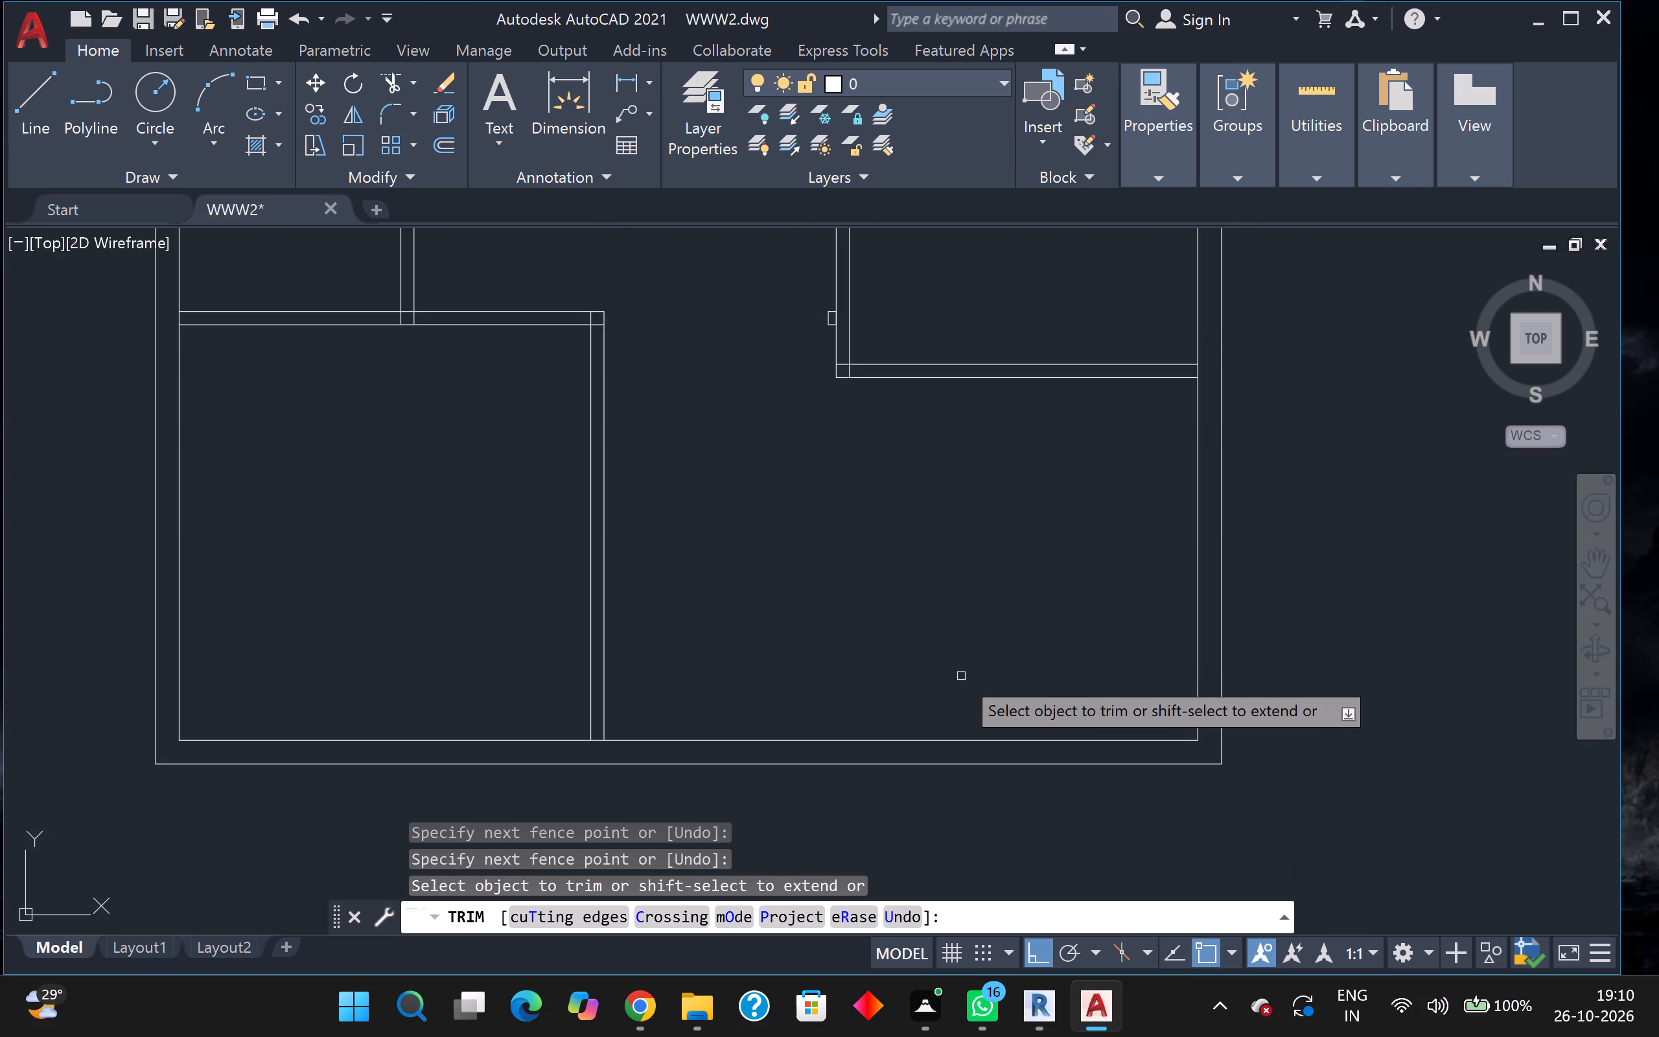
scroll(936, 700, "down", 1)
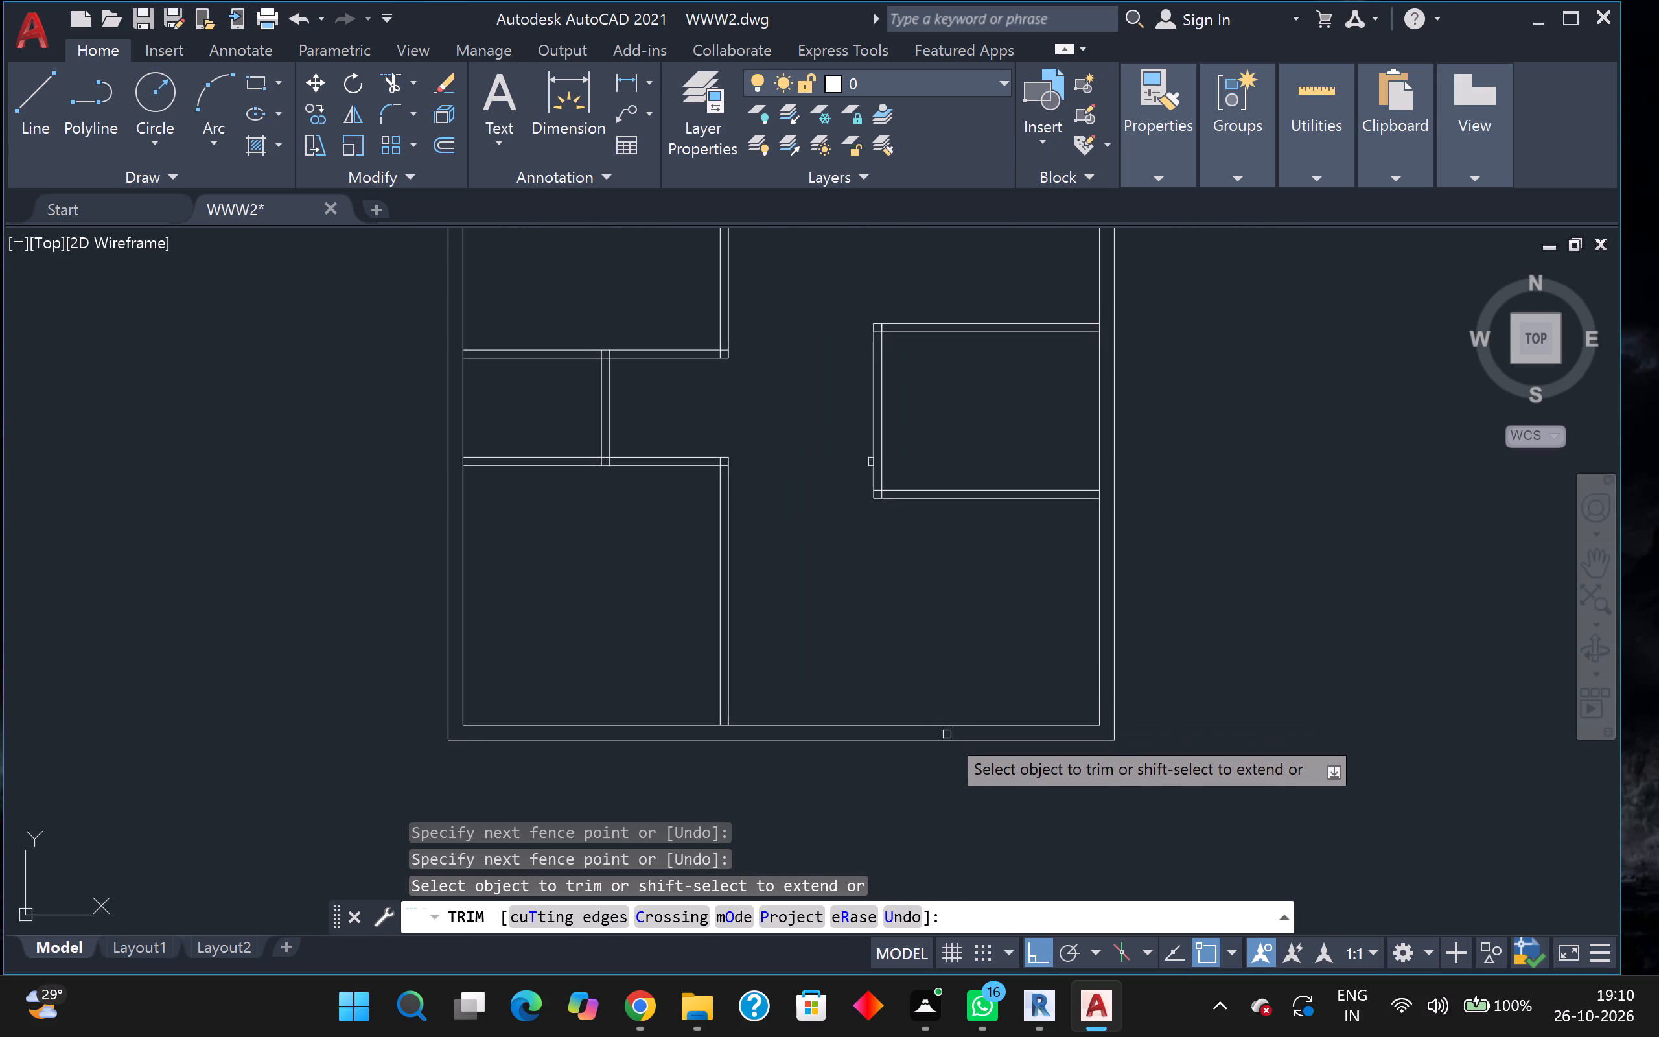
scroll(860, 601, "up", 1)
middle_click_drag(860, 601, 1034, 659)
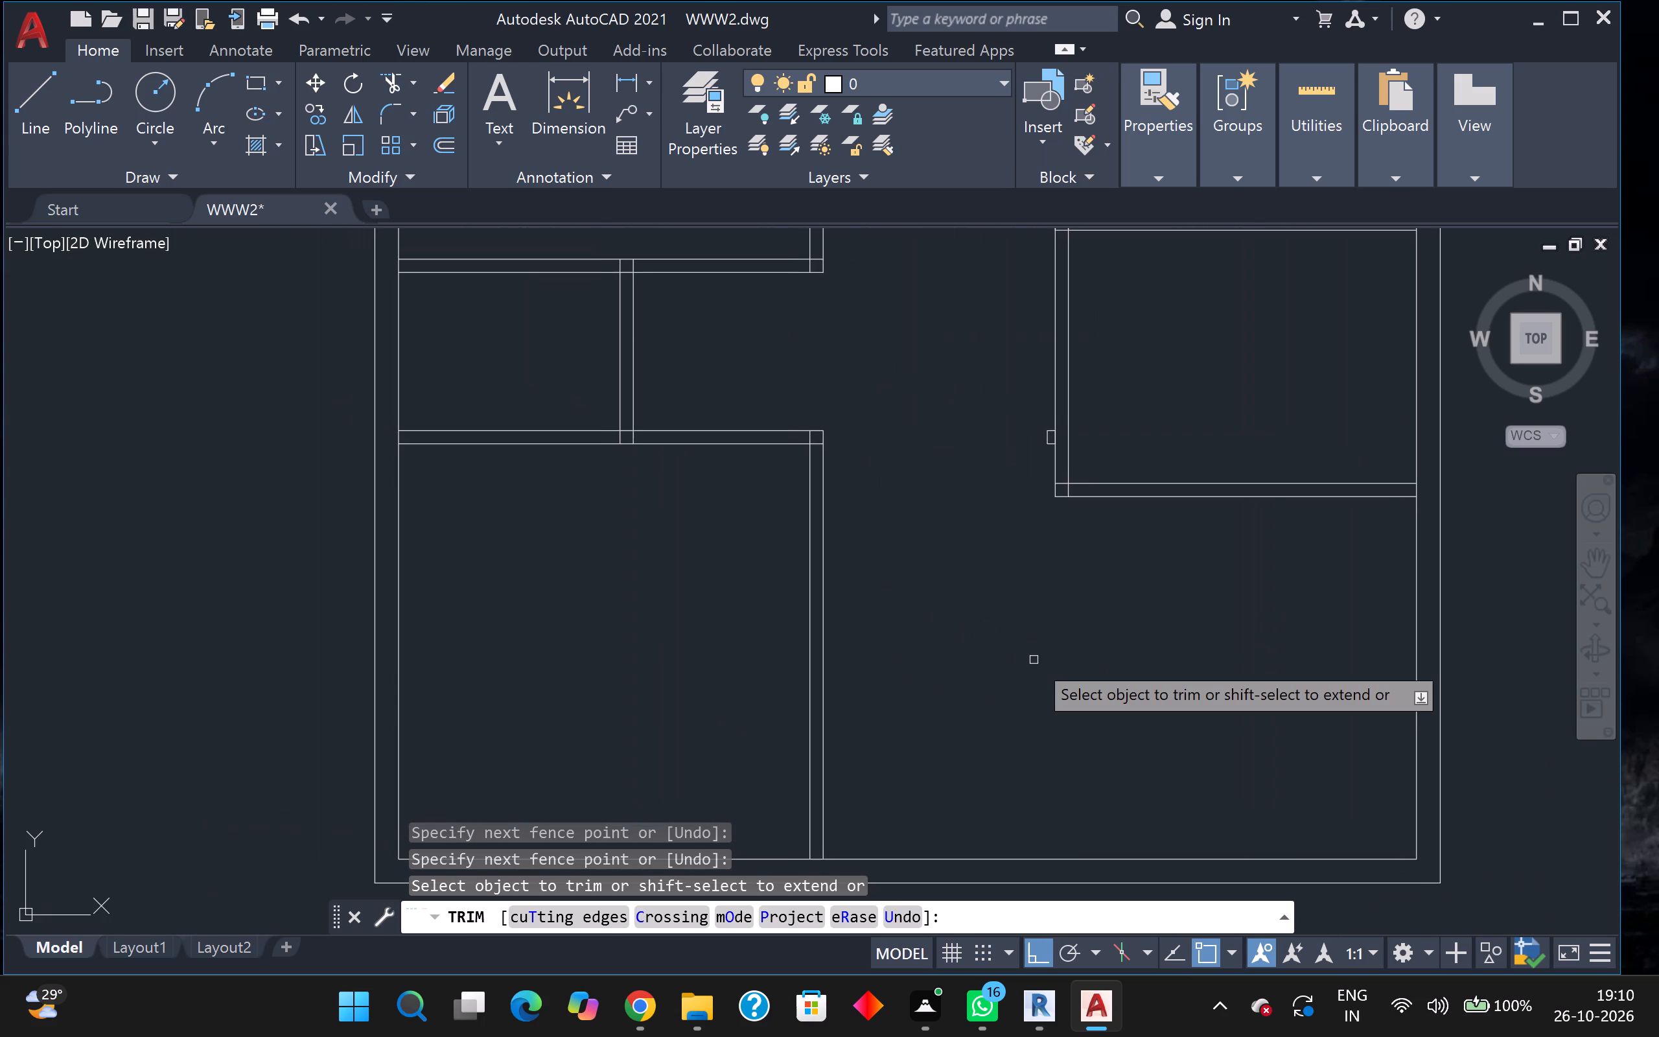
key("Escape")
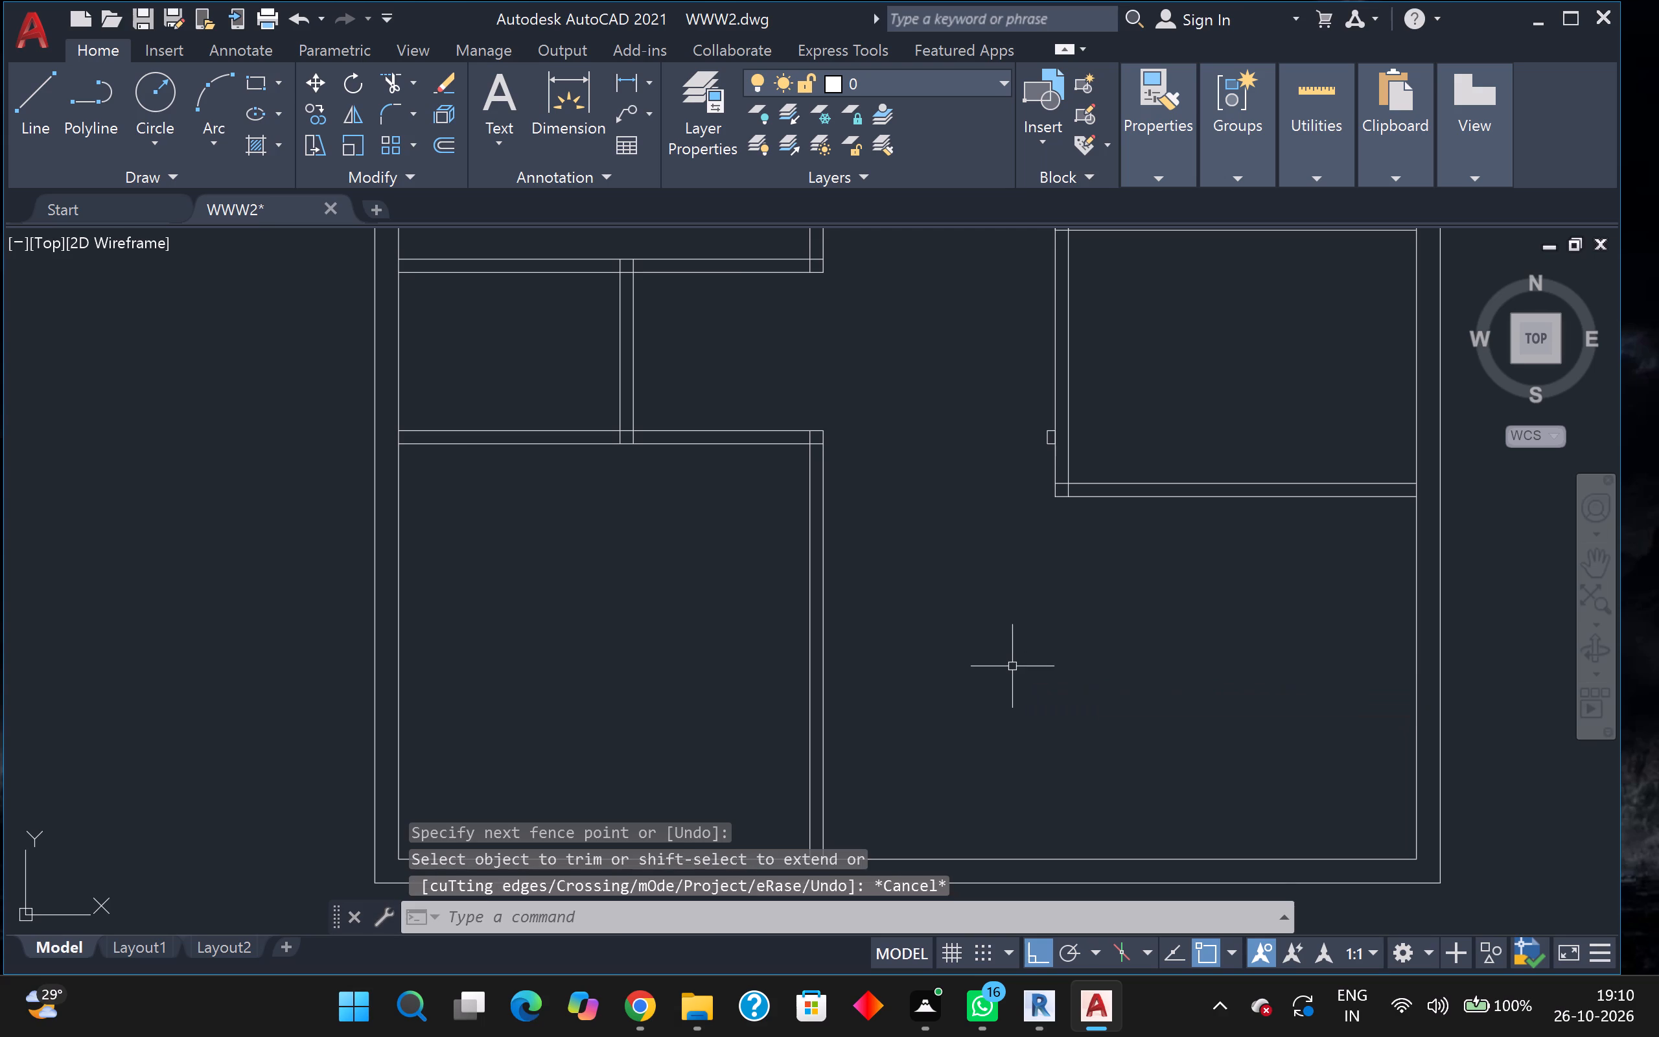
Draw a line from the small eastern room's southwest corner 2' south and then west to the southwest room's east wall.
key("l")
key("Return")
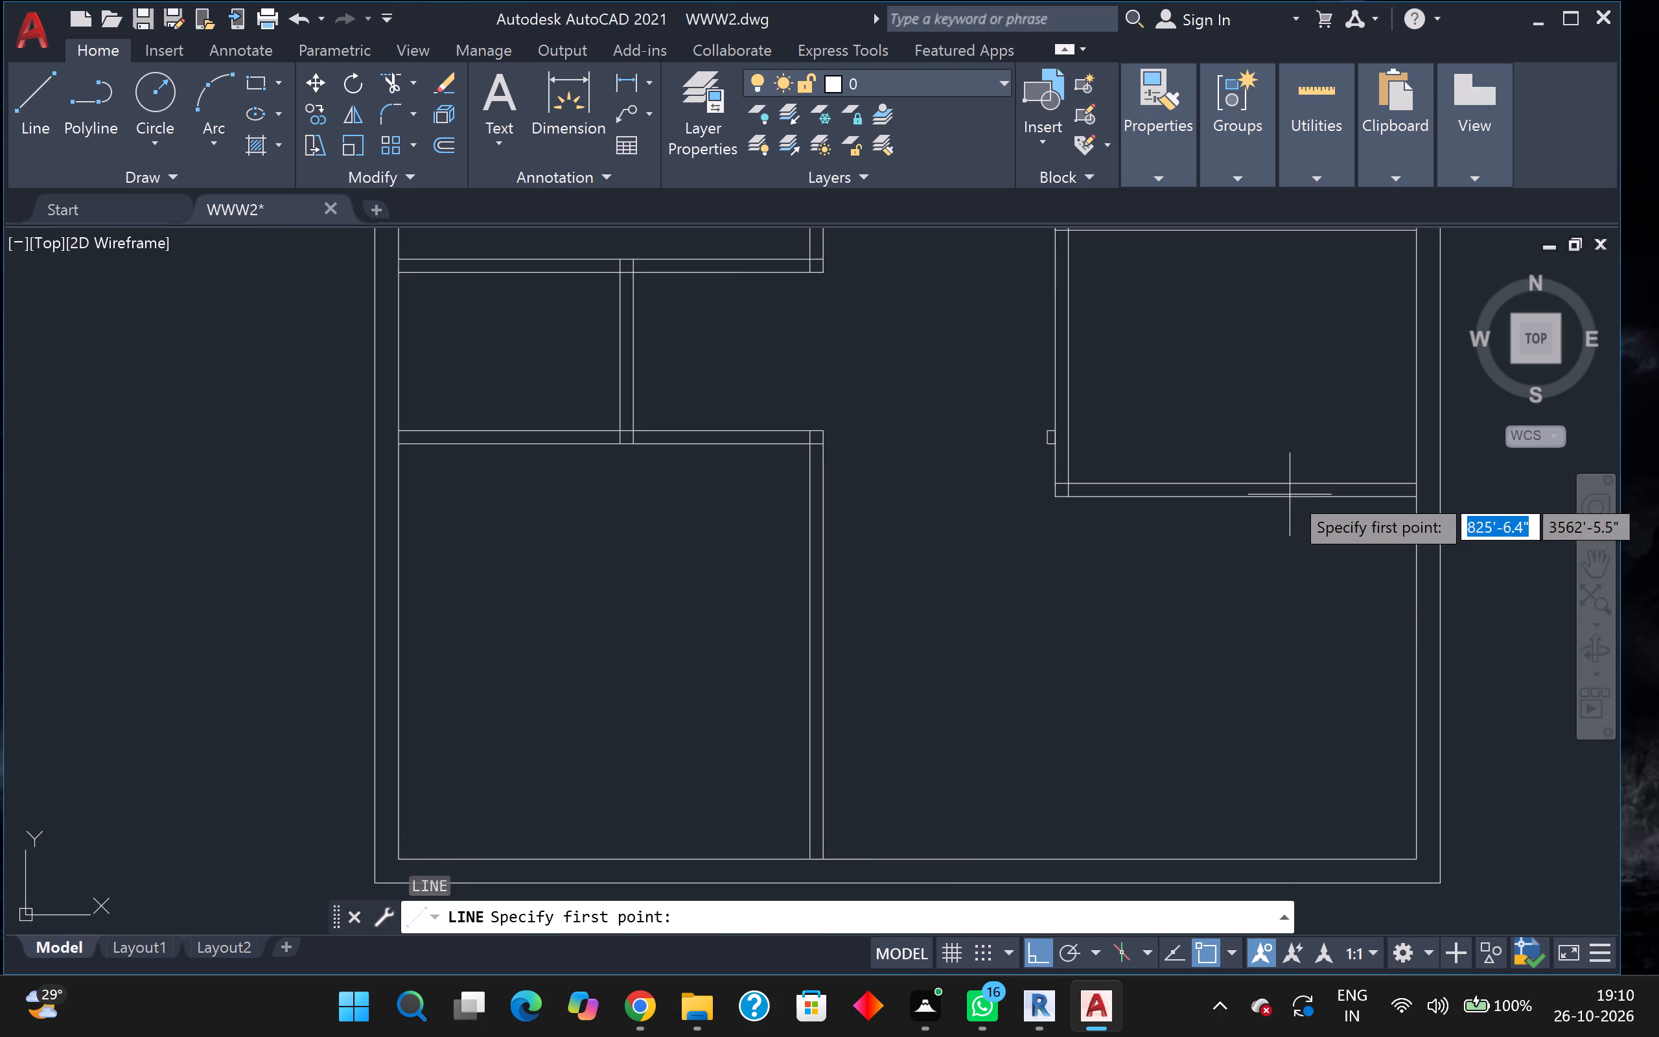
left_click(1056, 493)
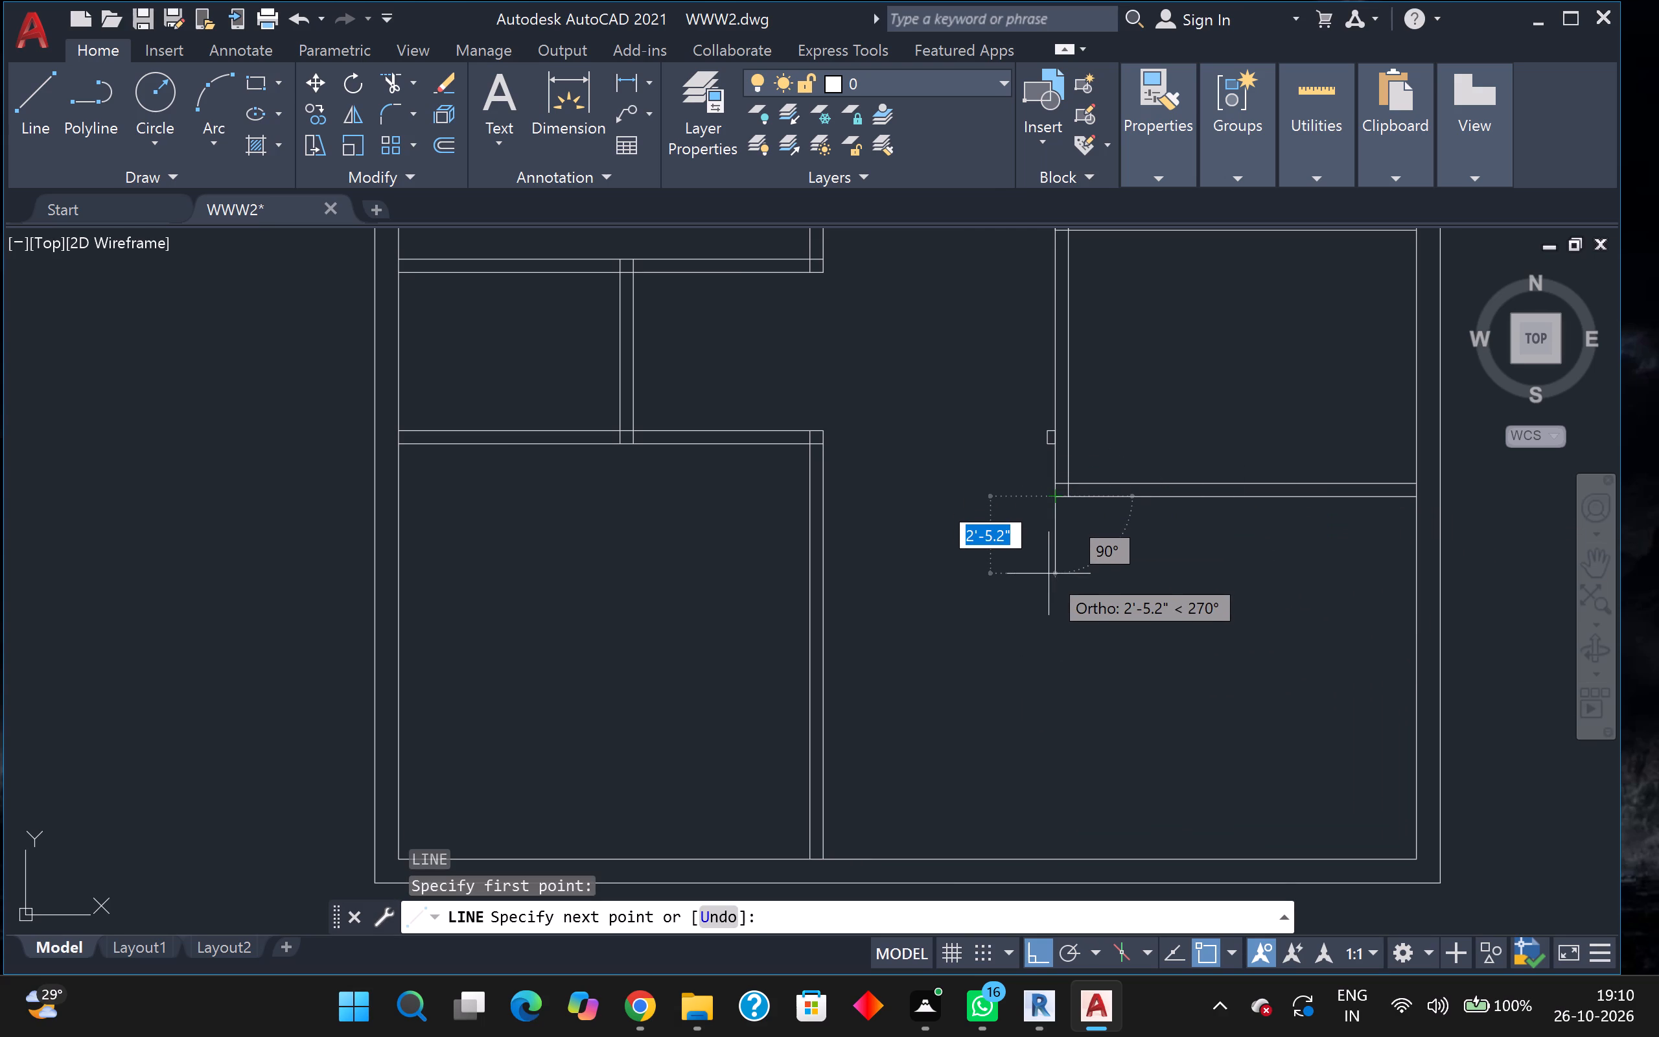
key("2")
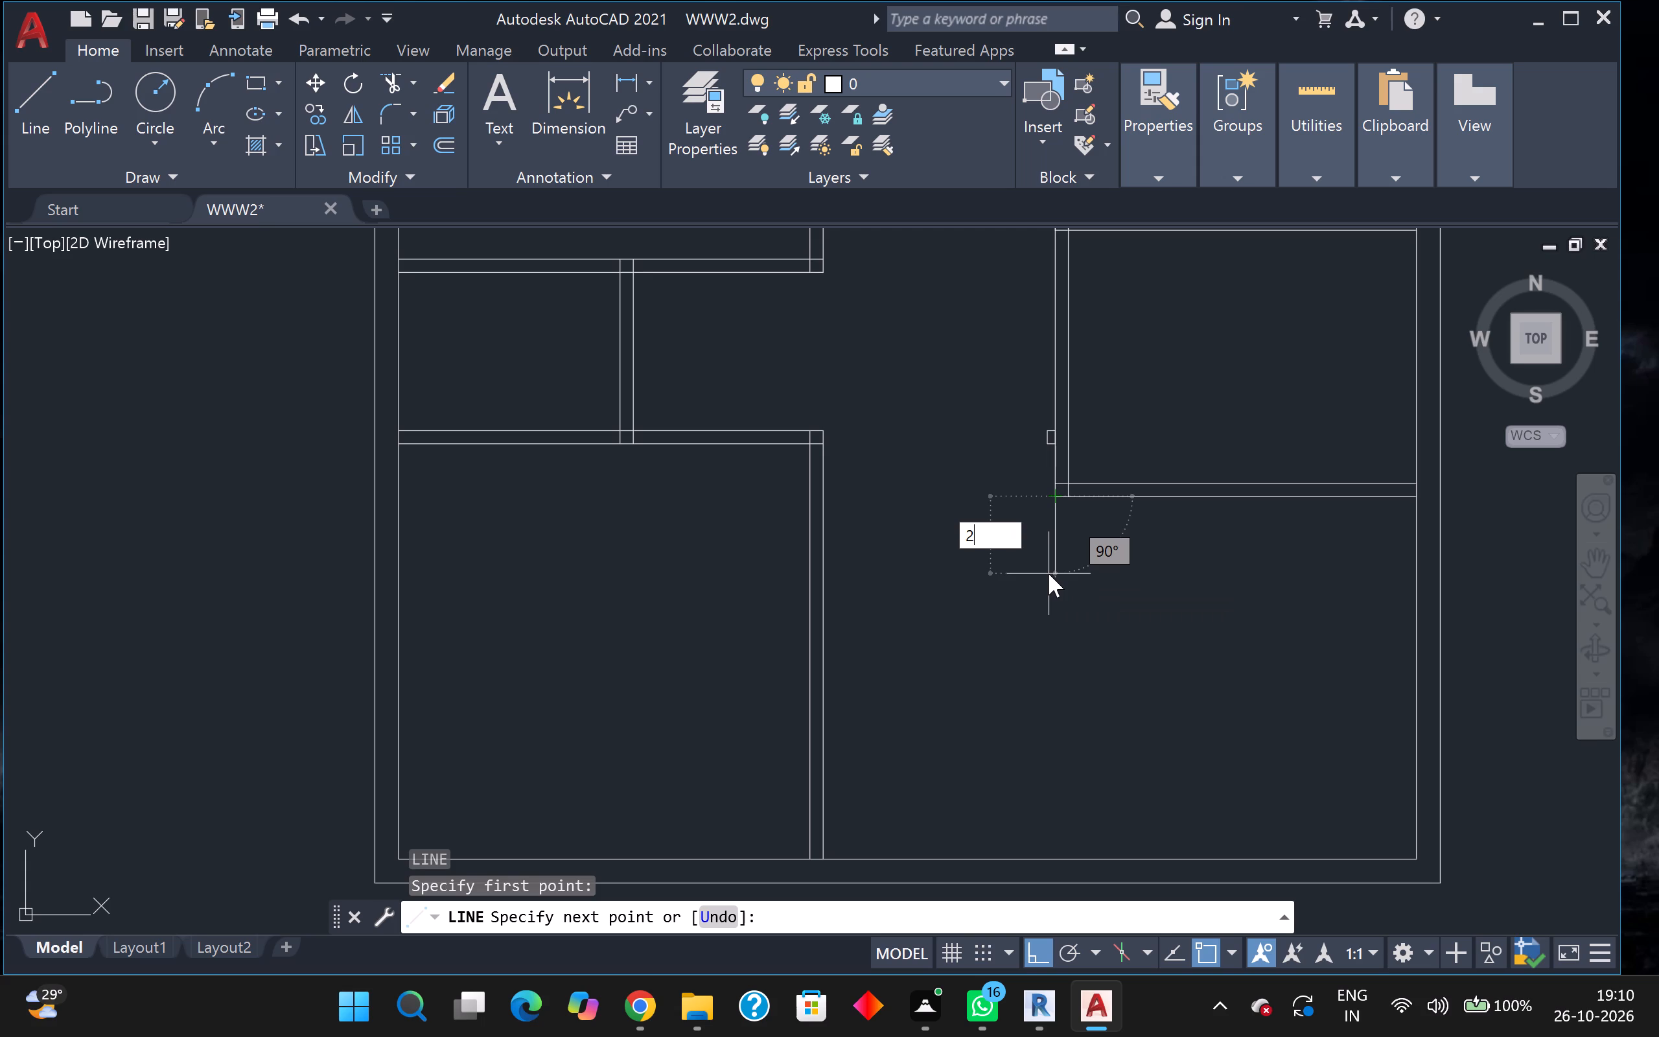
key("apostrophe")
key("Return")
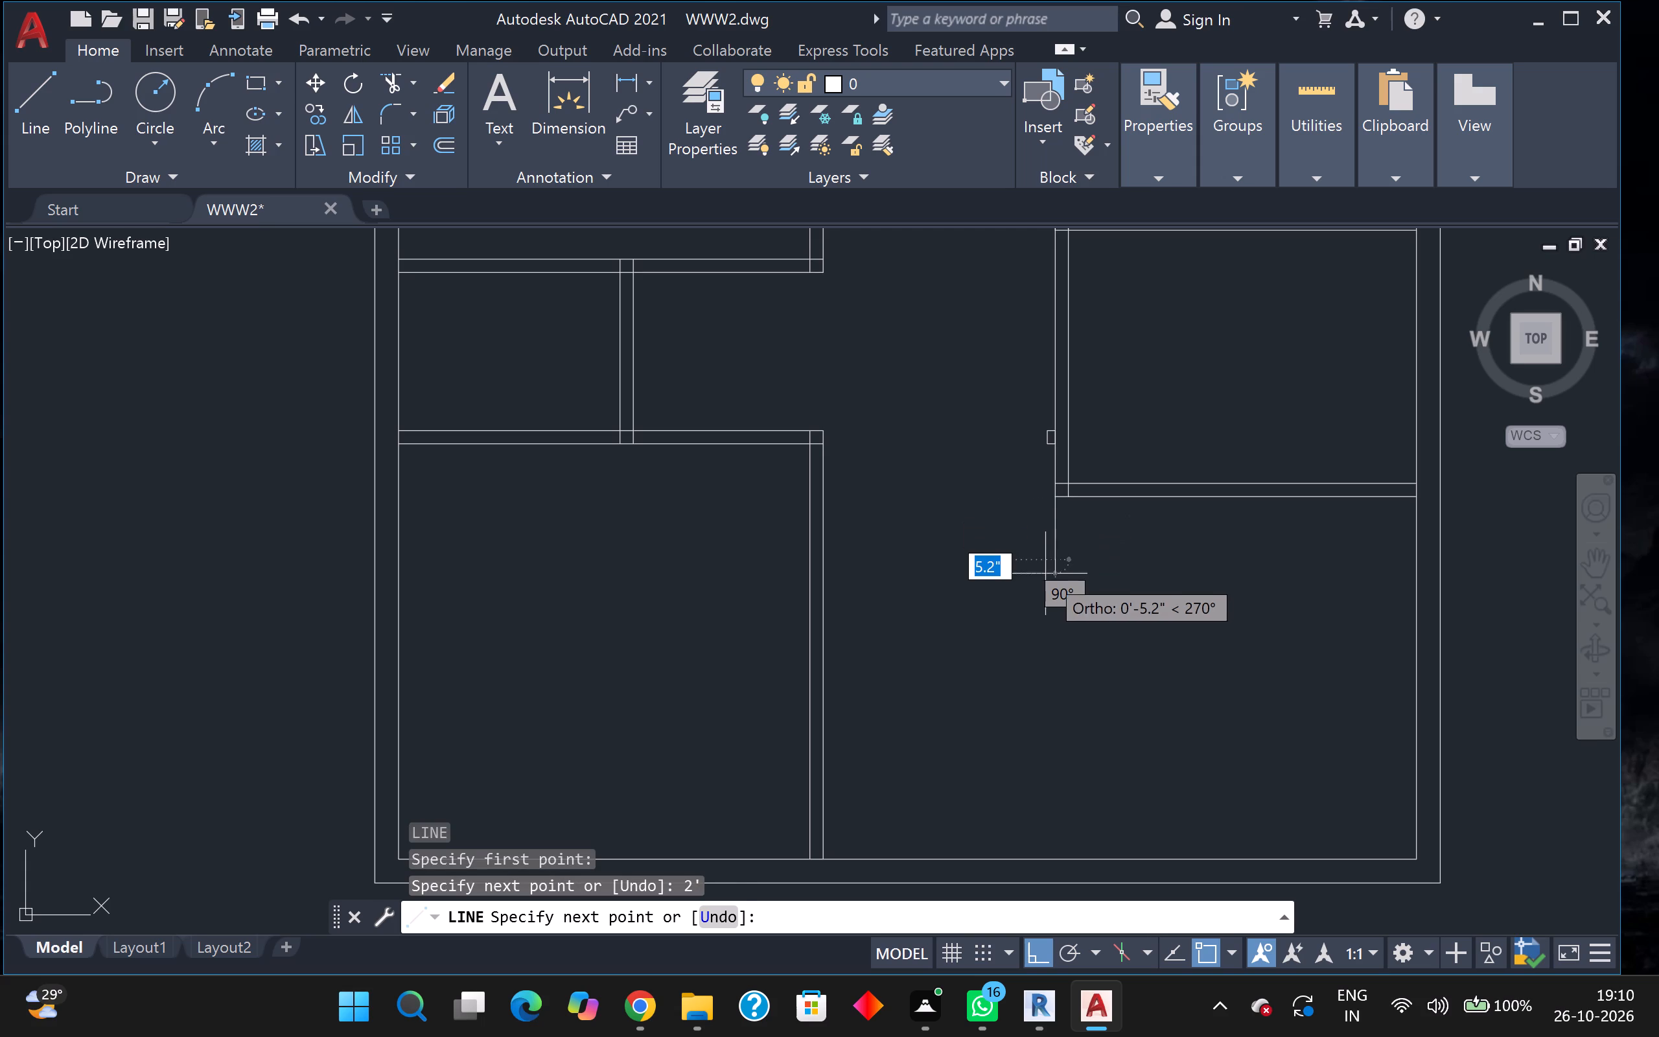
scroll(927, 588, "up", 1)
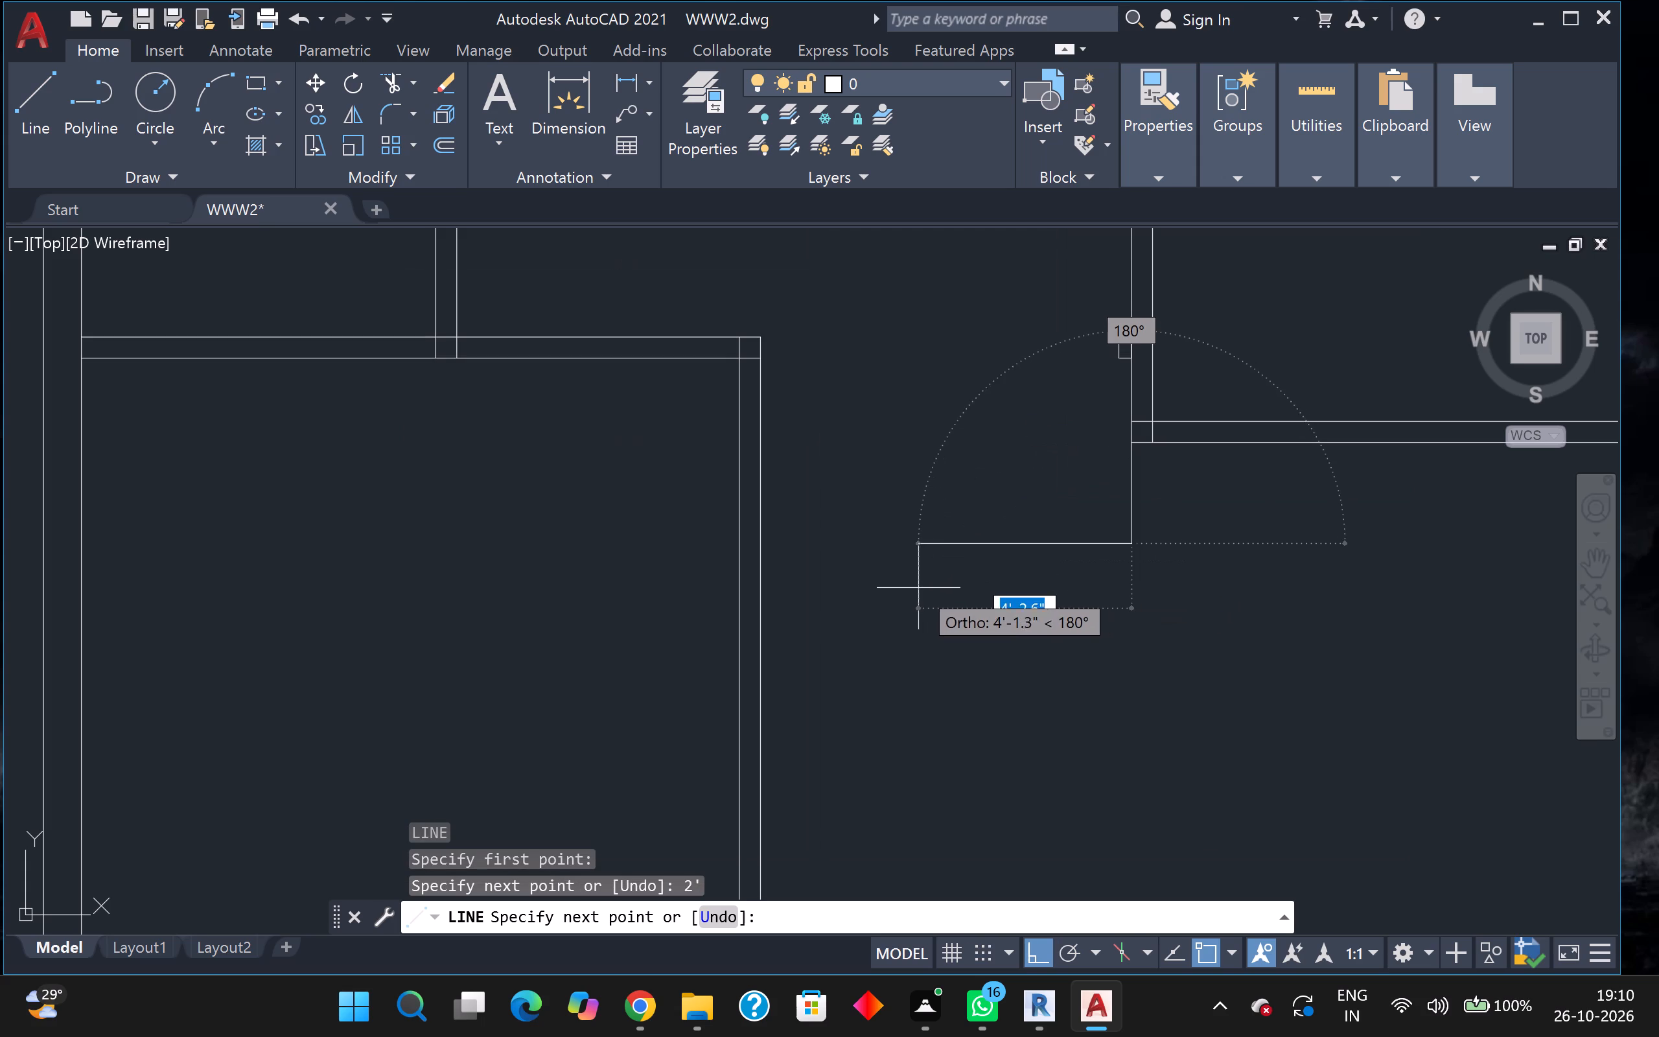
left_click(753, 552)
Continue the line 10" south, east across the passage, north to the first line's end, and 10" back south to outline the first step.
type("10")
key("Return")
scroll(1095, 642, "up", 2)
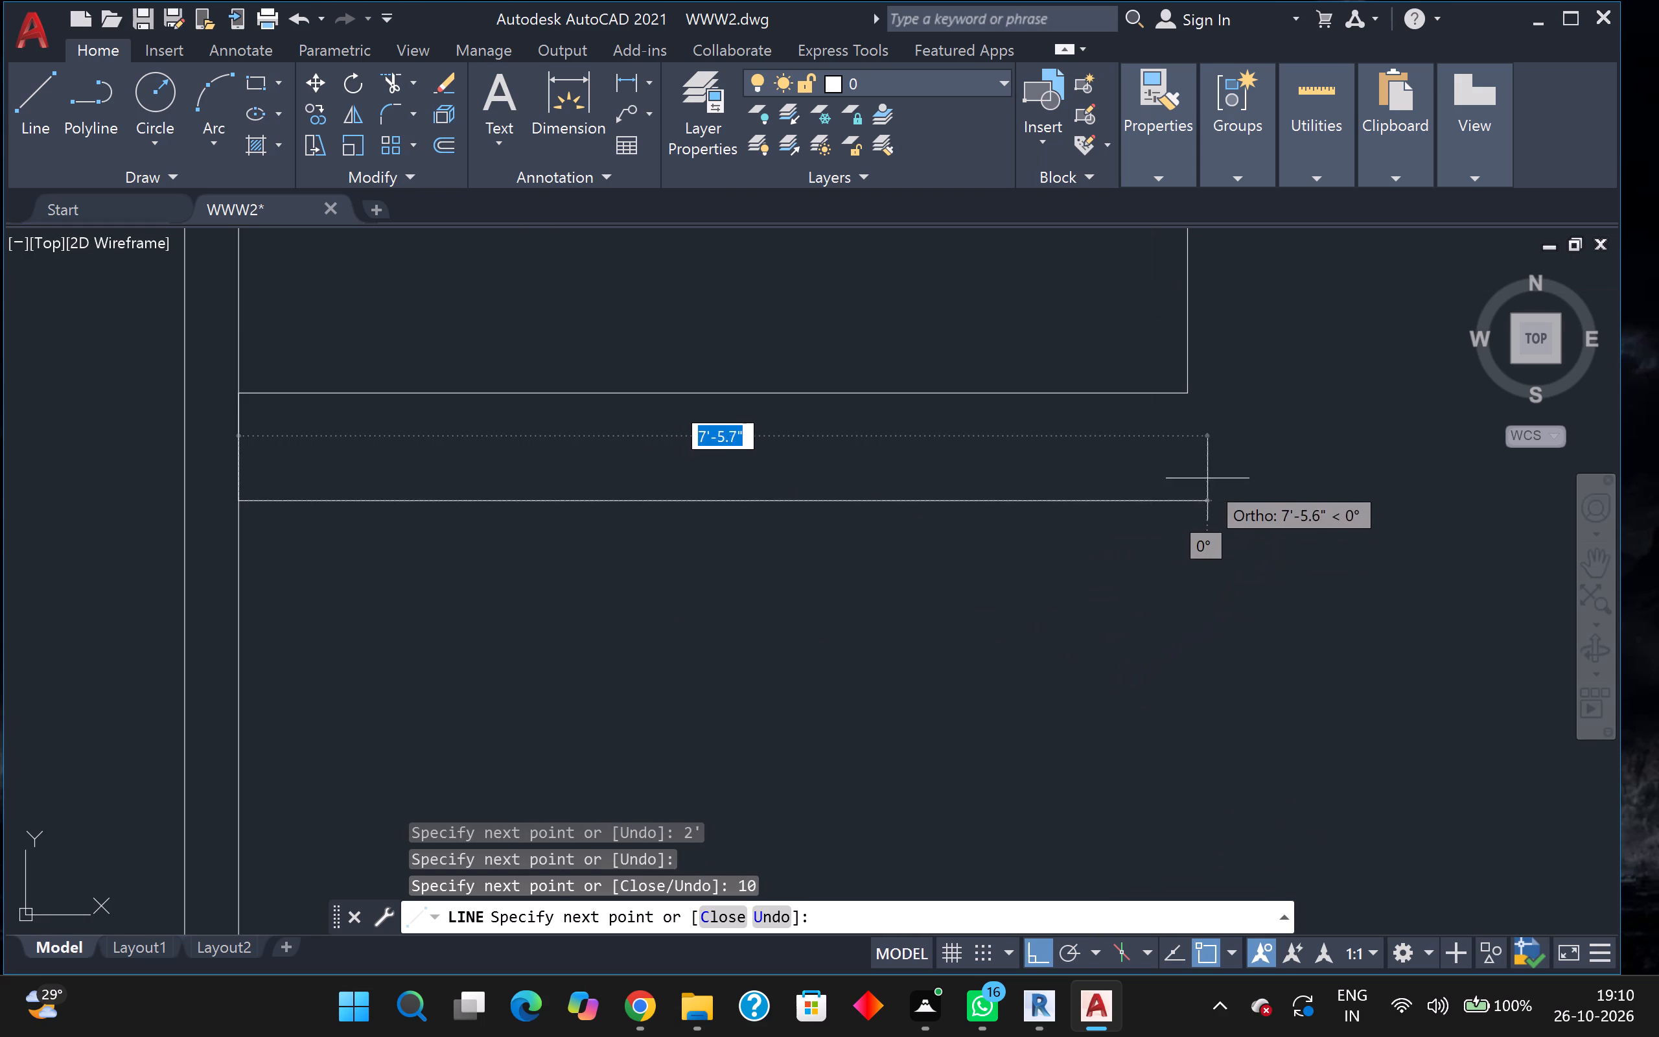
left_click(1189, 504)
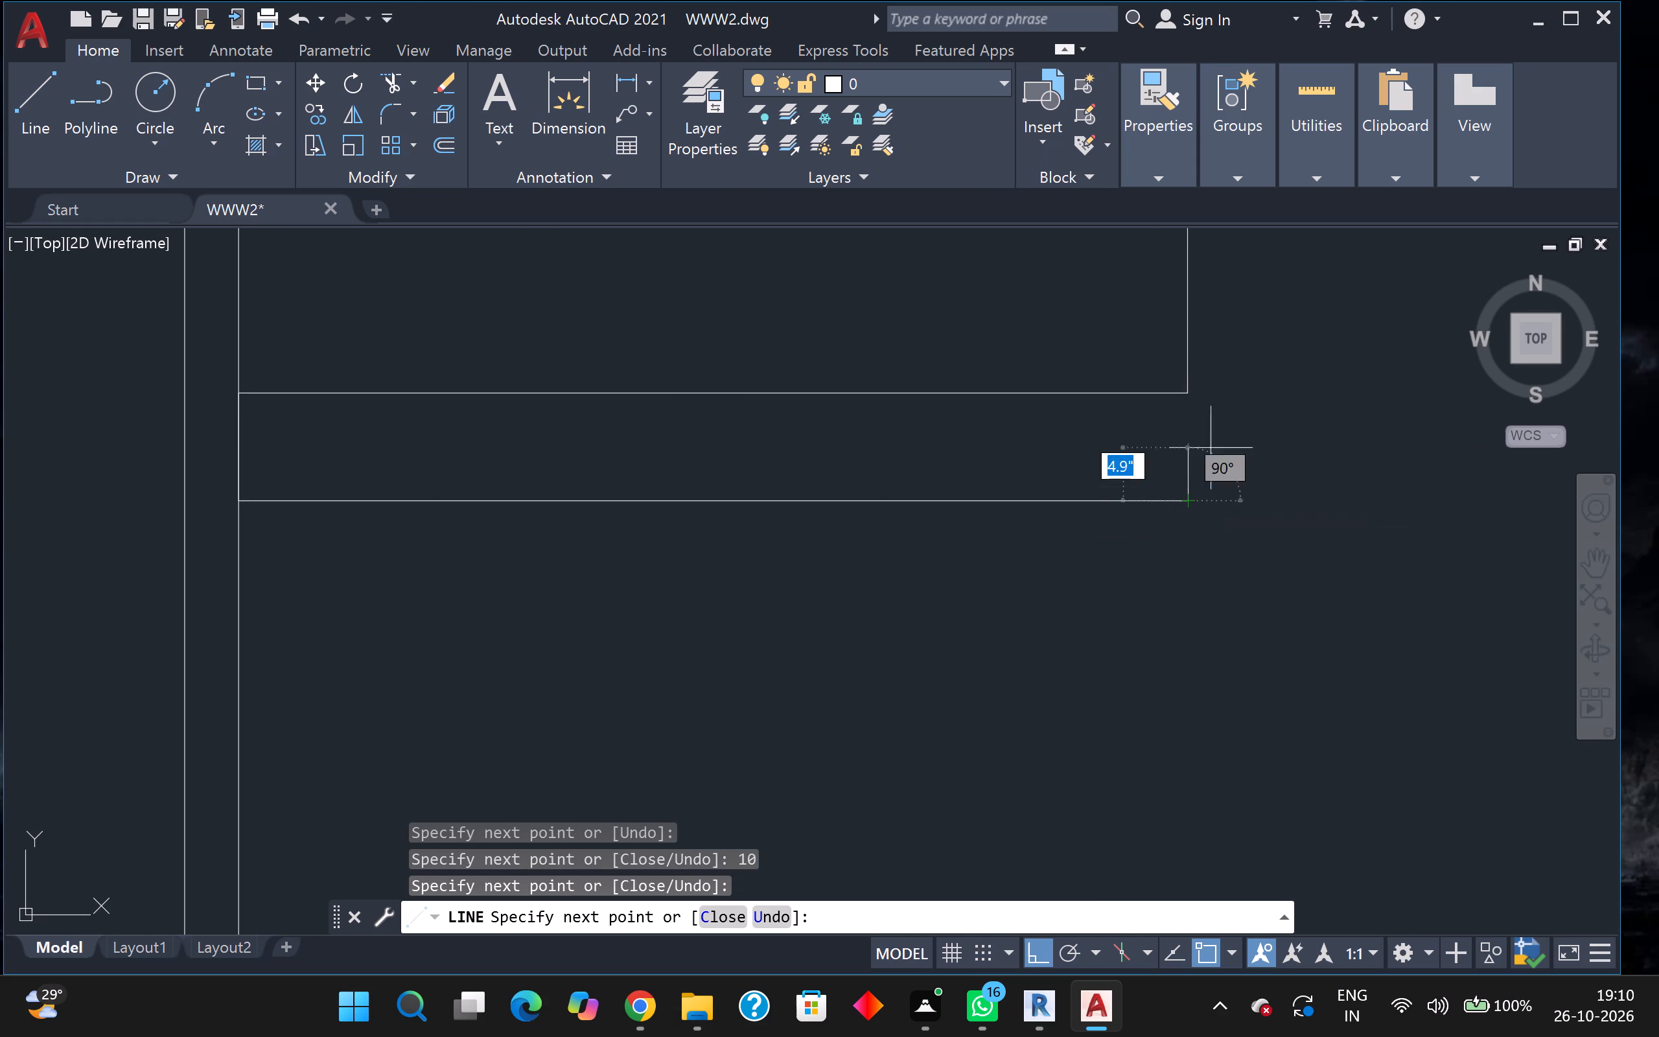
left_click(1187, 398)
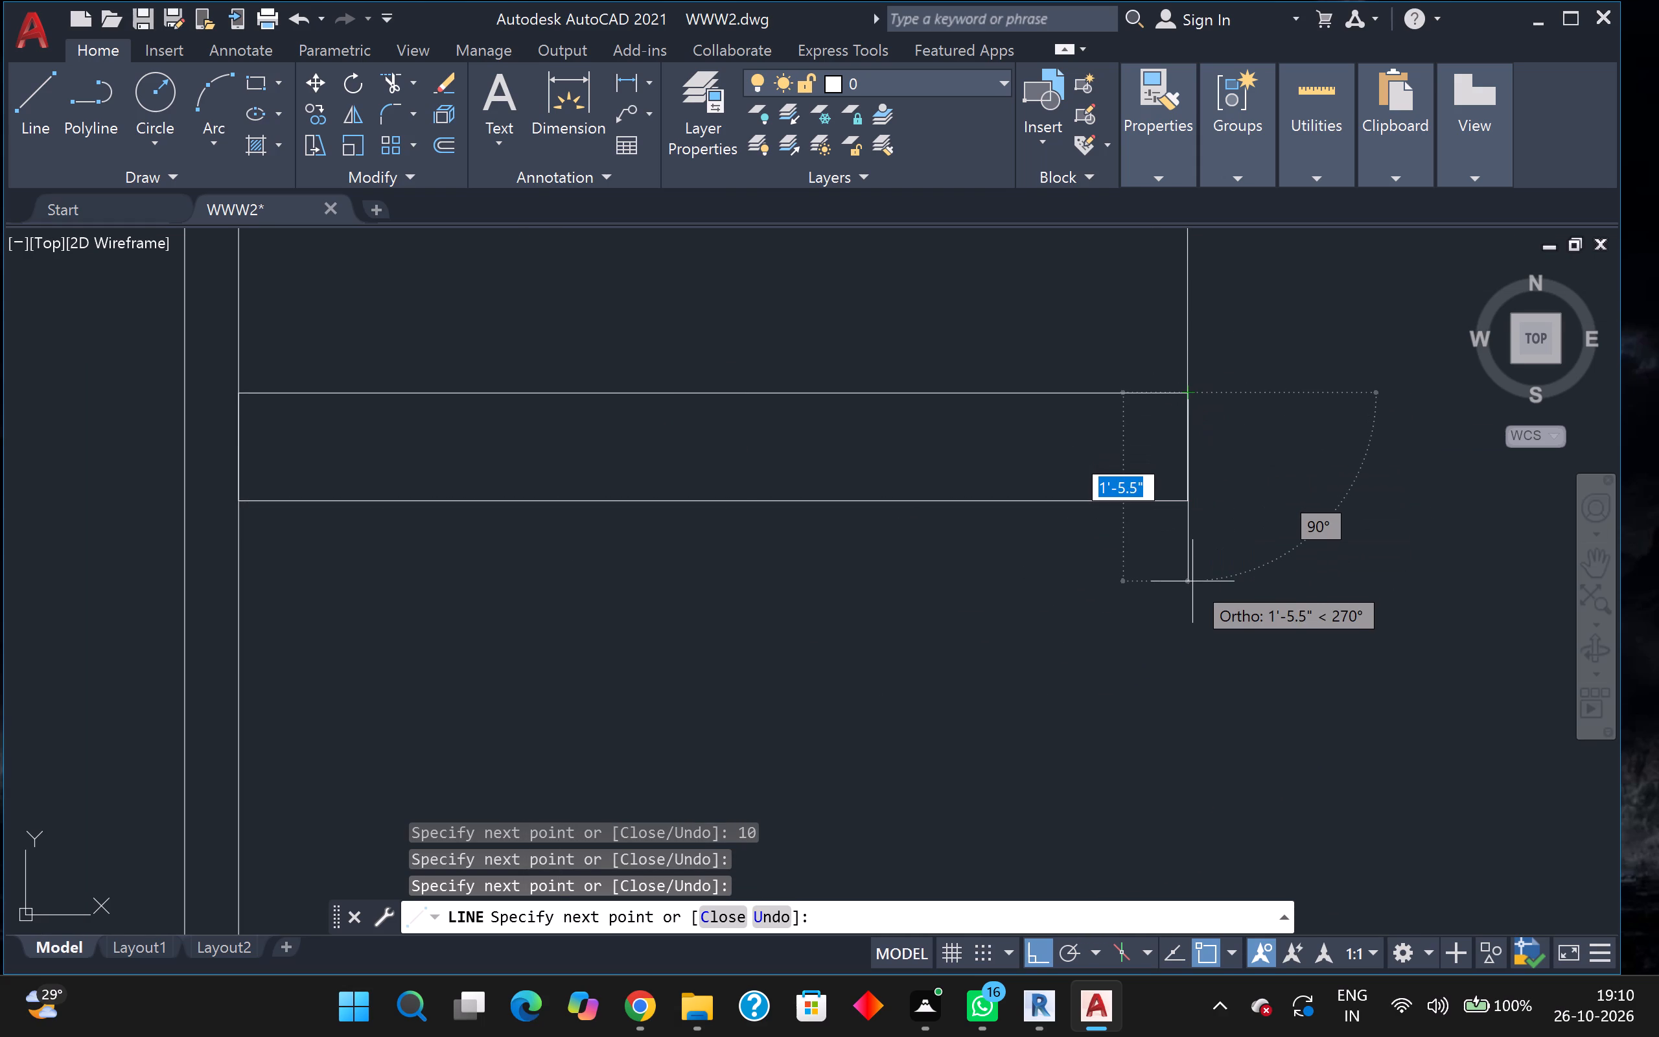
type("10")
key("Return")
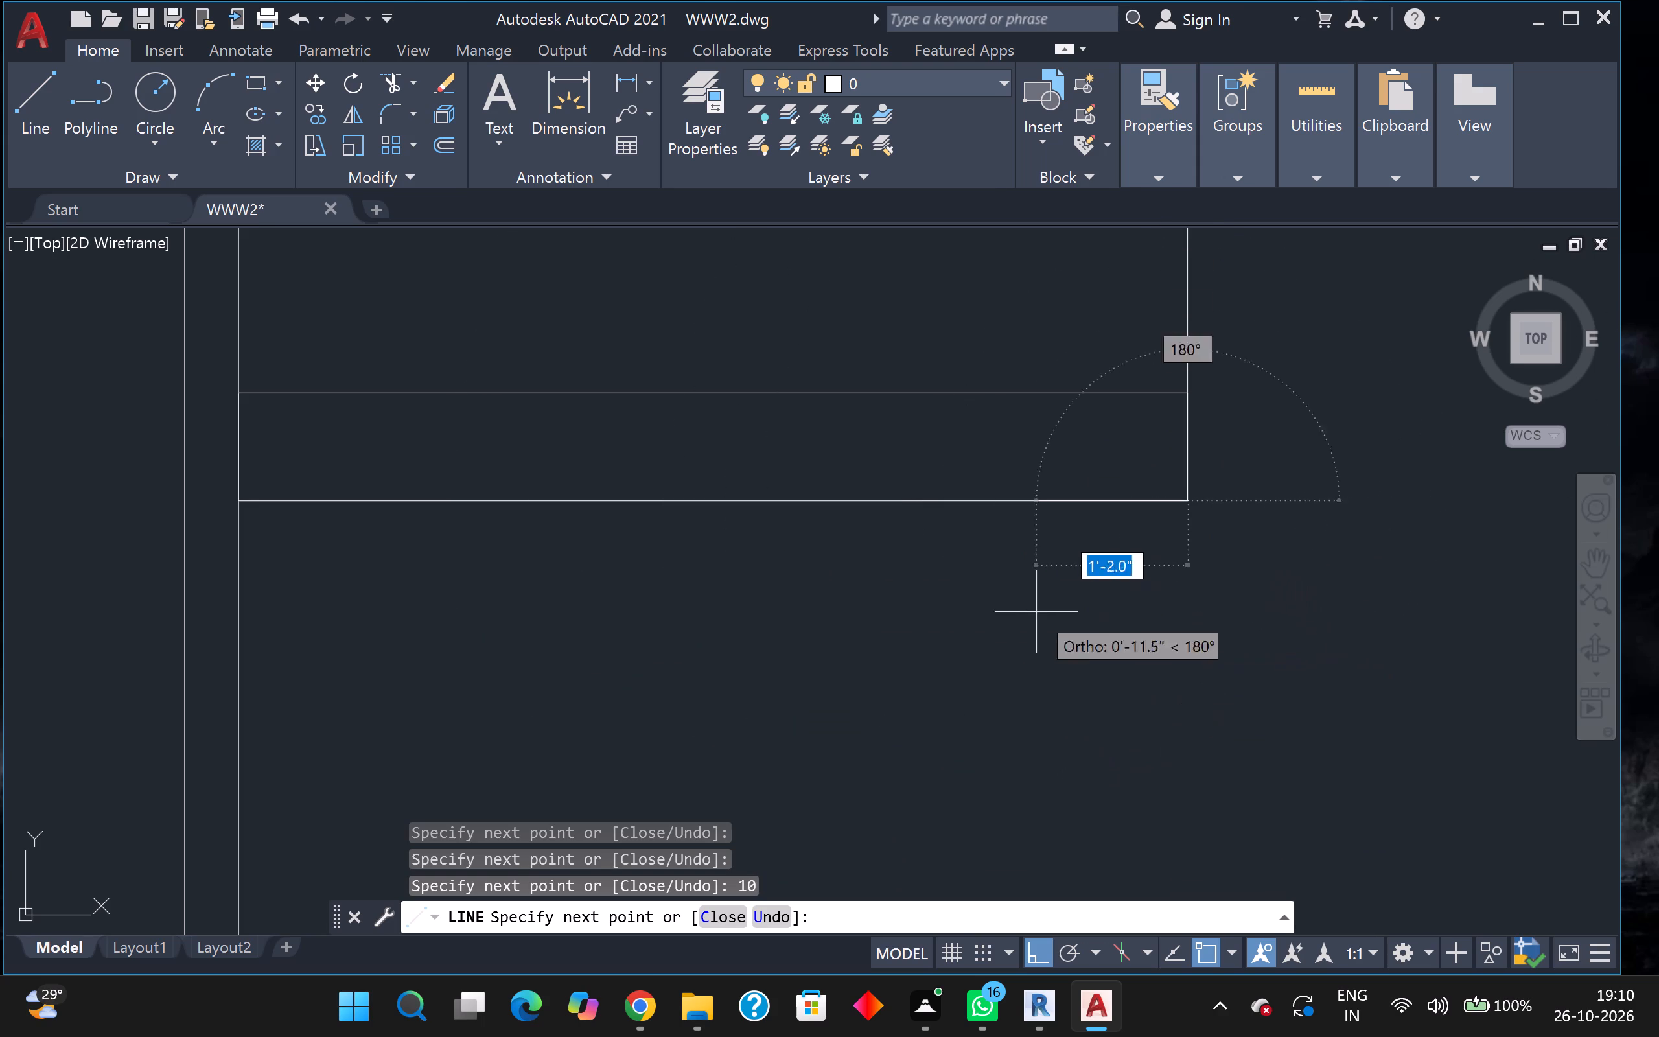
key("Escape")
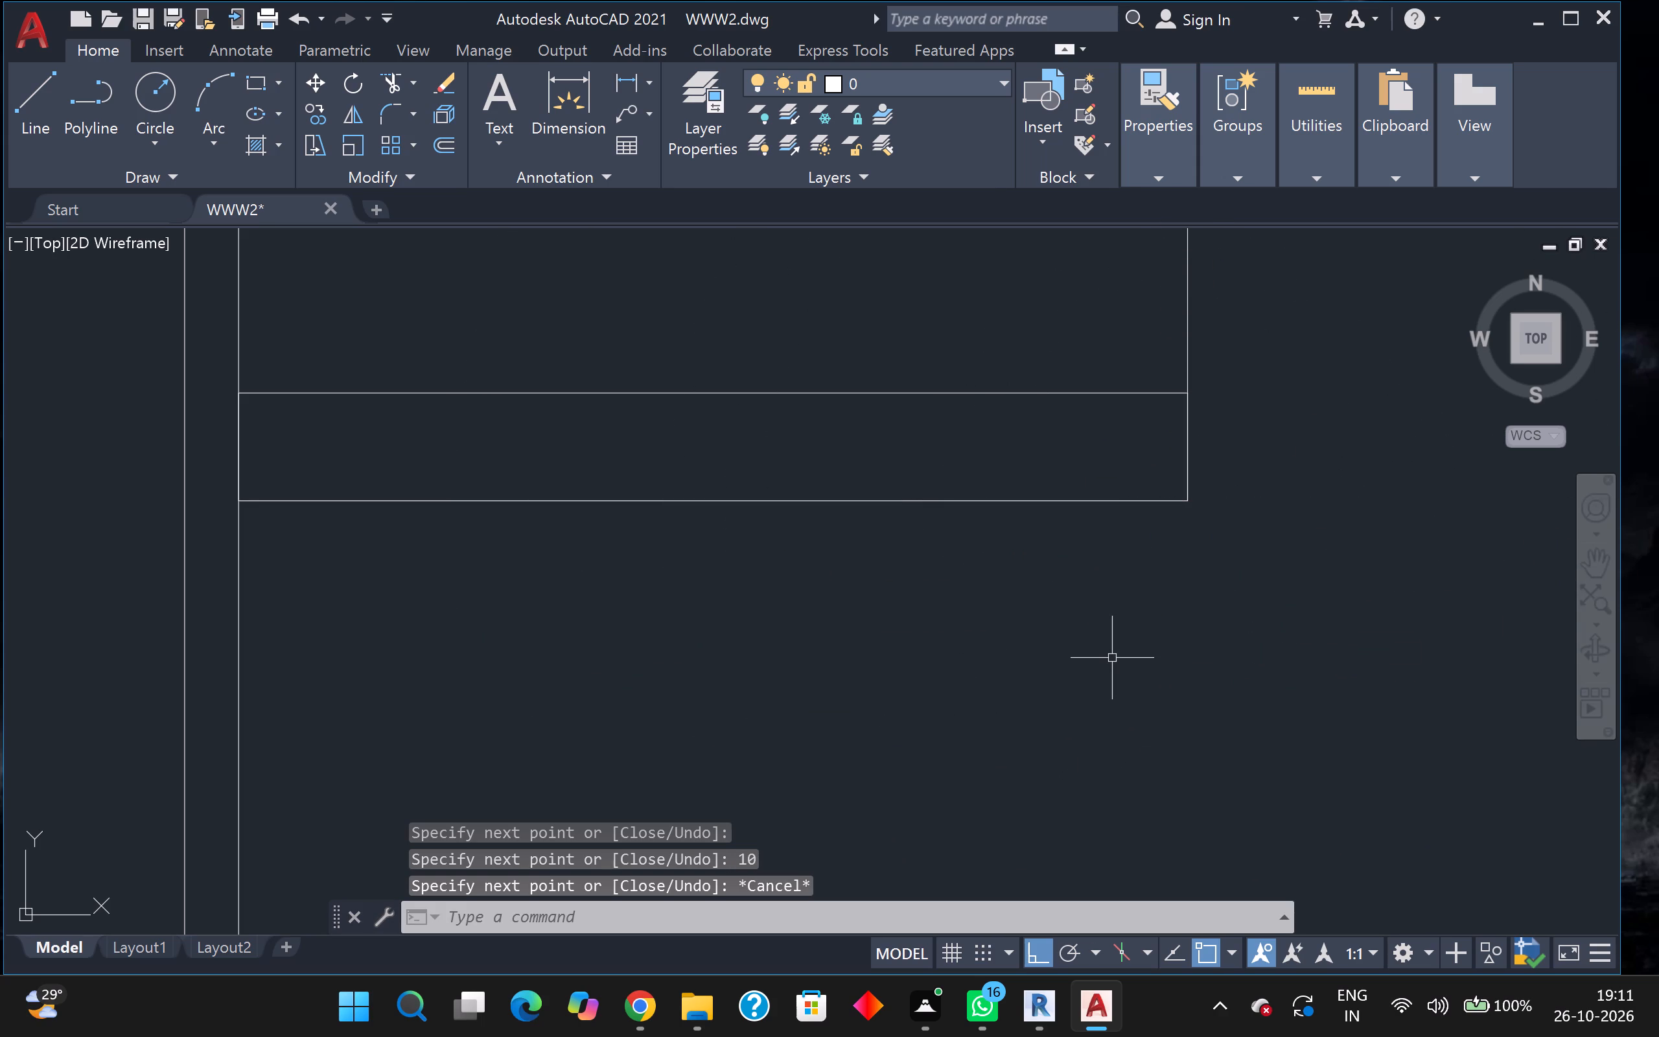
Draw a line from the first step's southeast corner 10" south and west to the southwest room's east wall as a second step.
key("l")
key("Return")
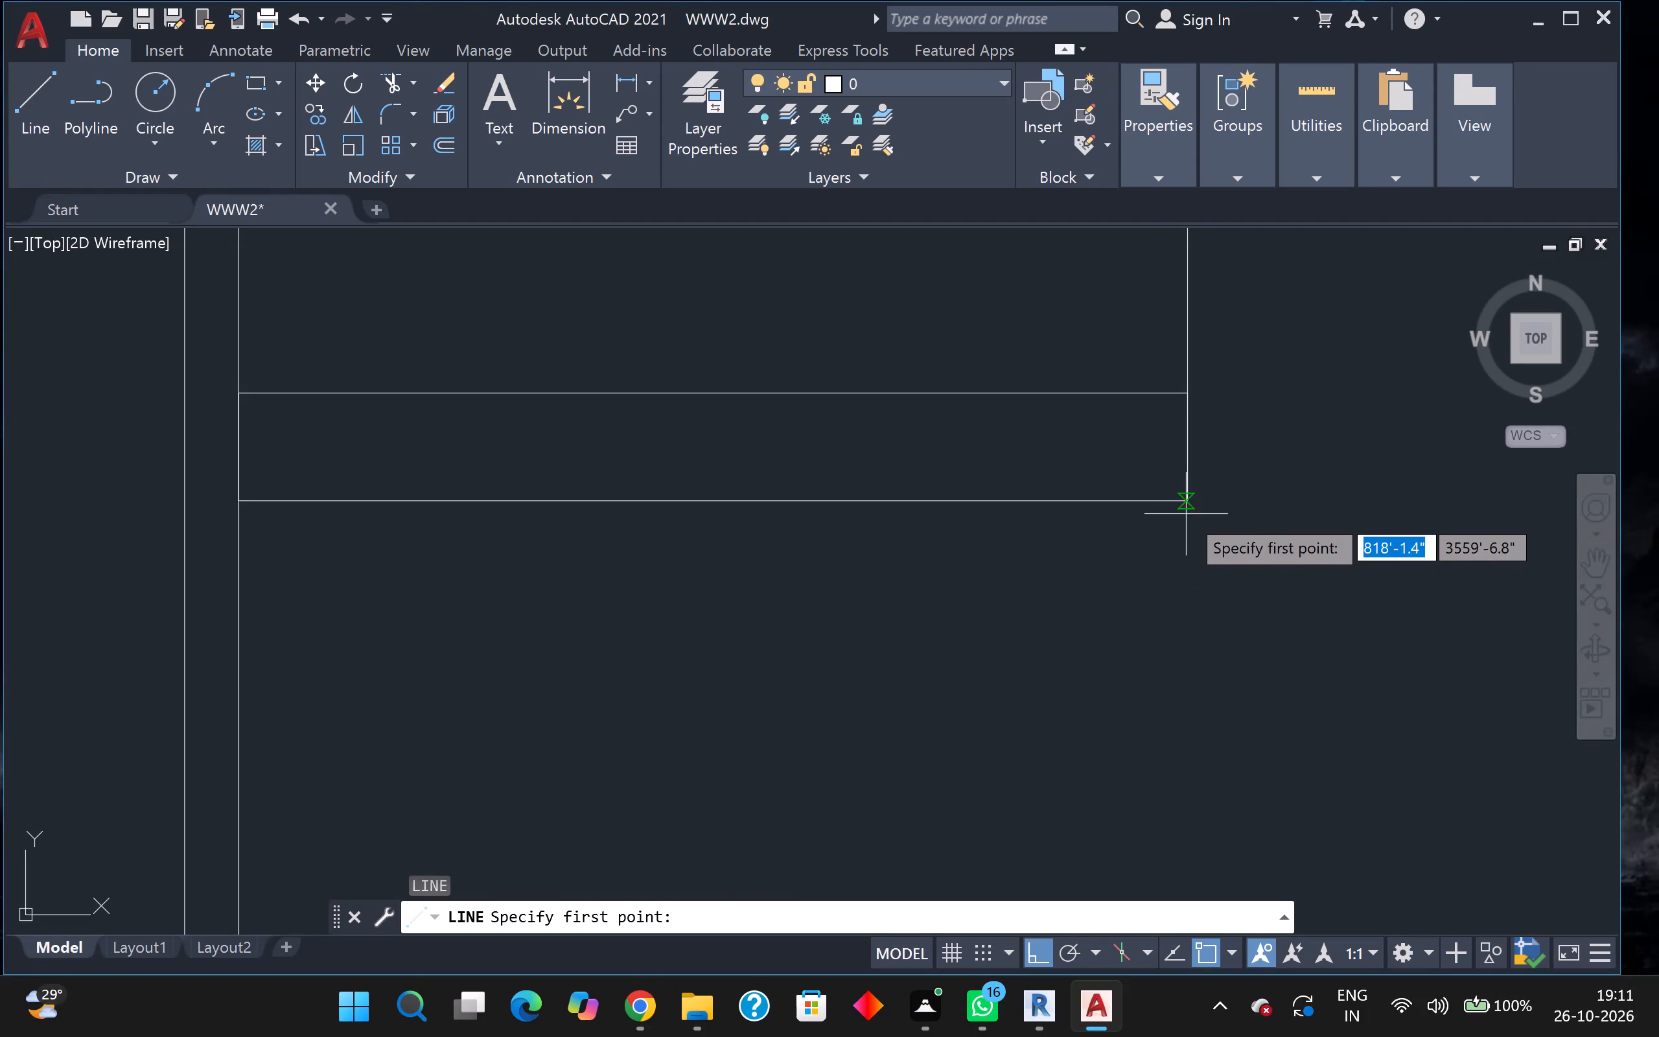
left_click(1185, 507)
type("10")
key("Return")
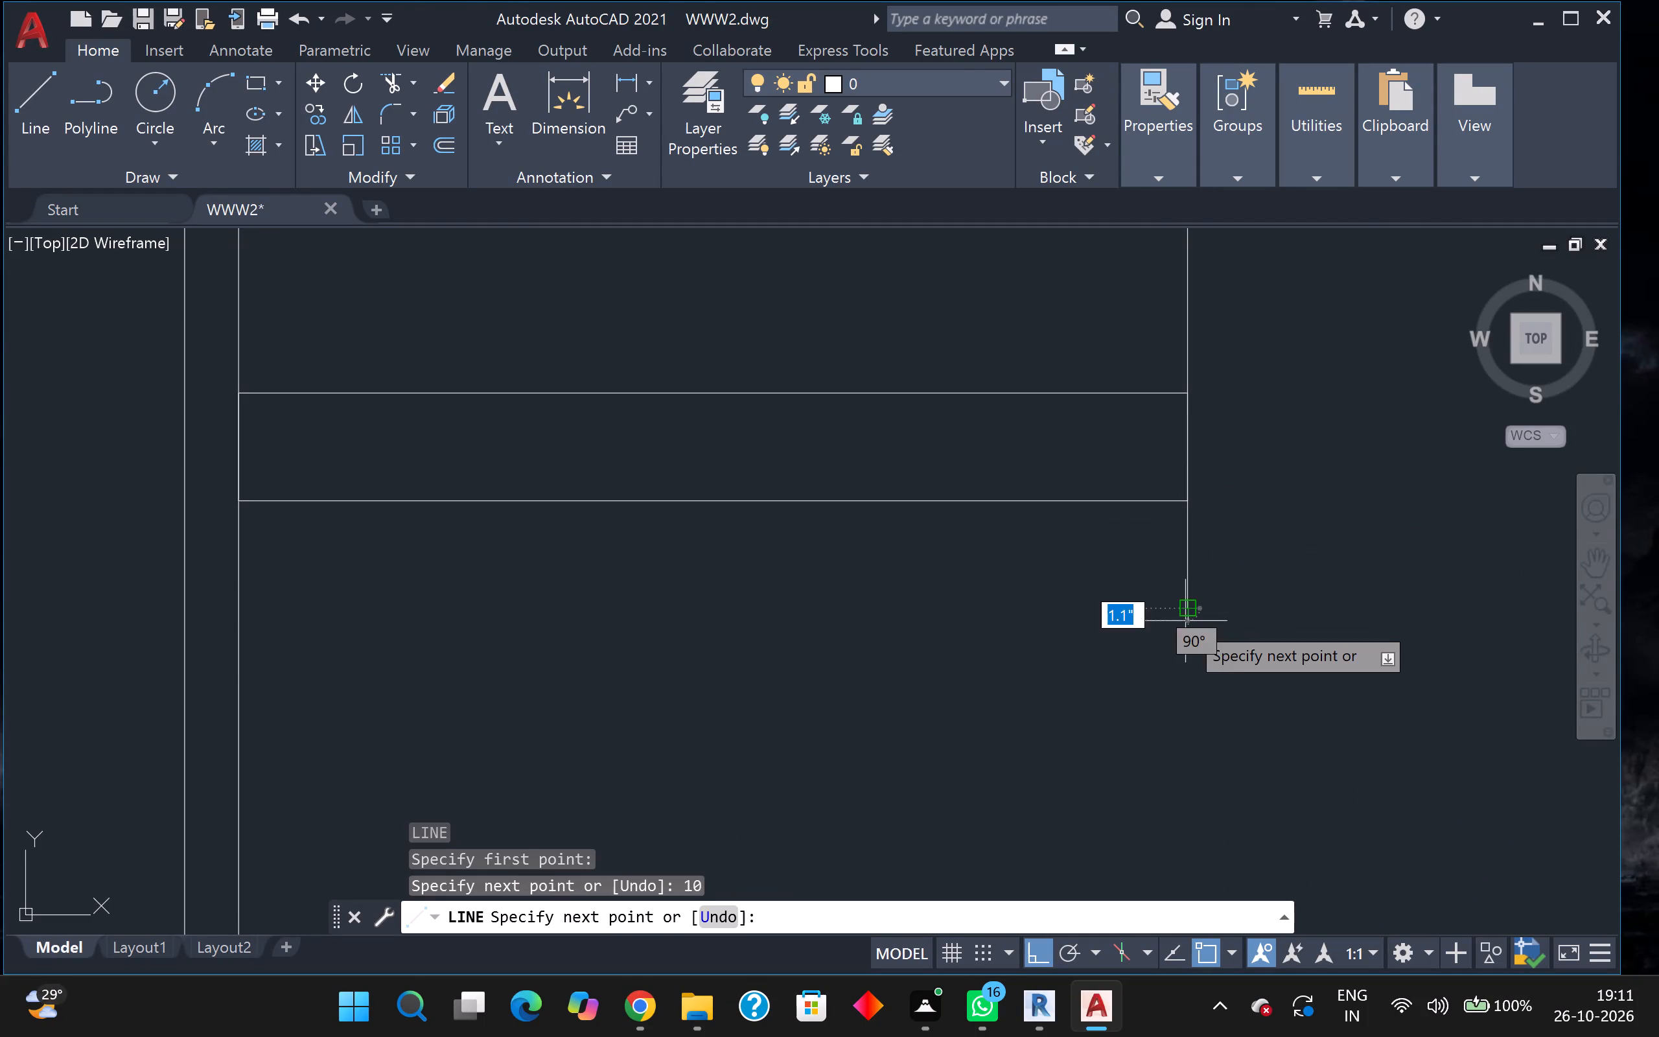
middle_click_drag(704, 690, 1125, 687)
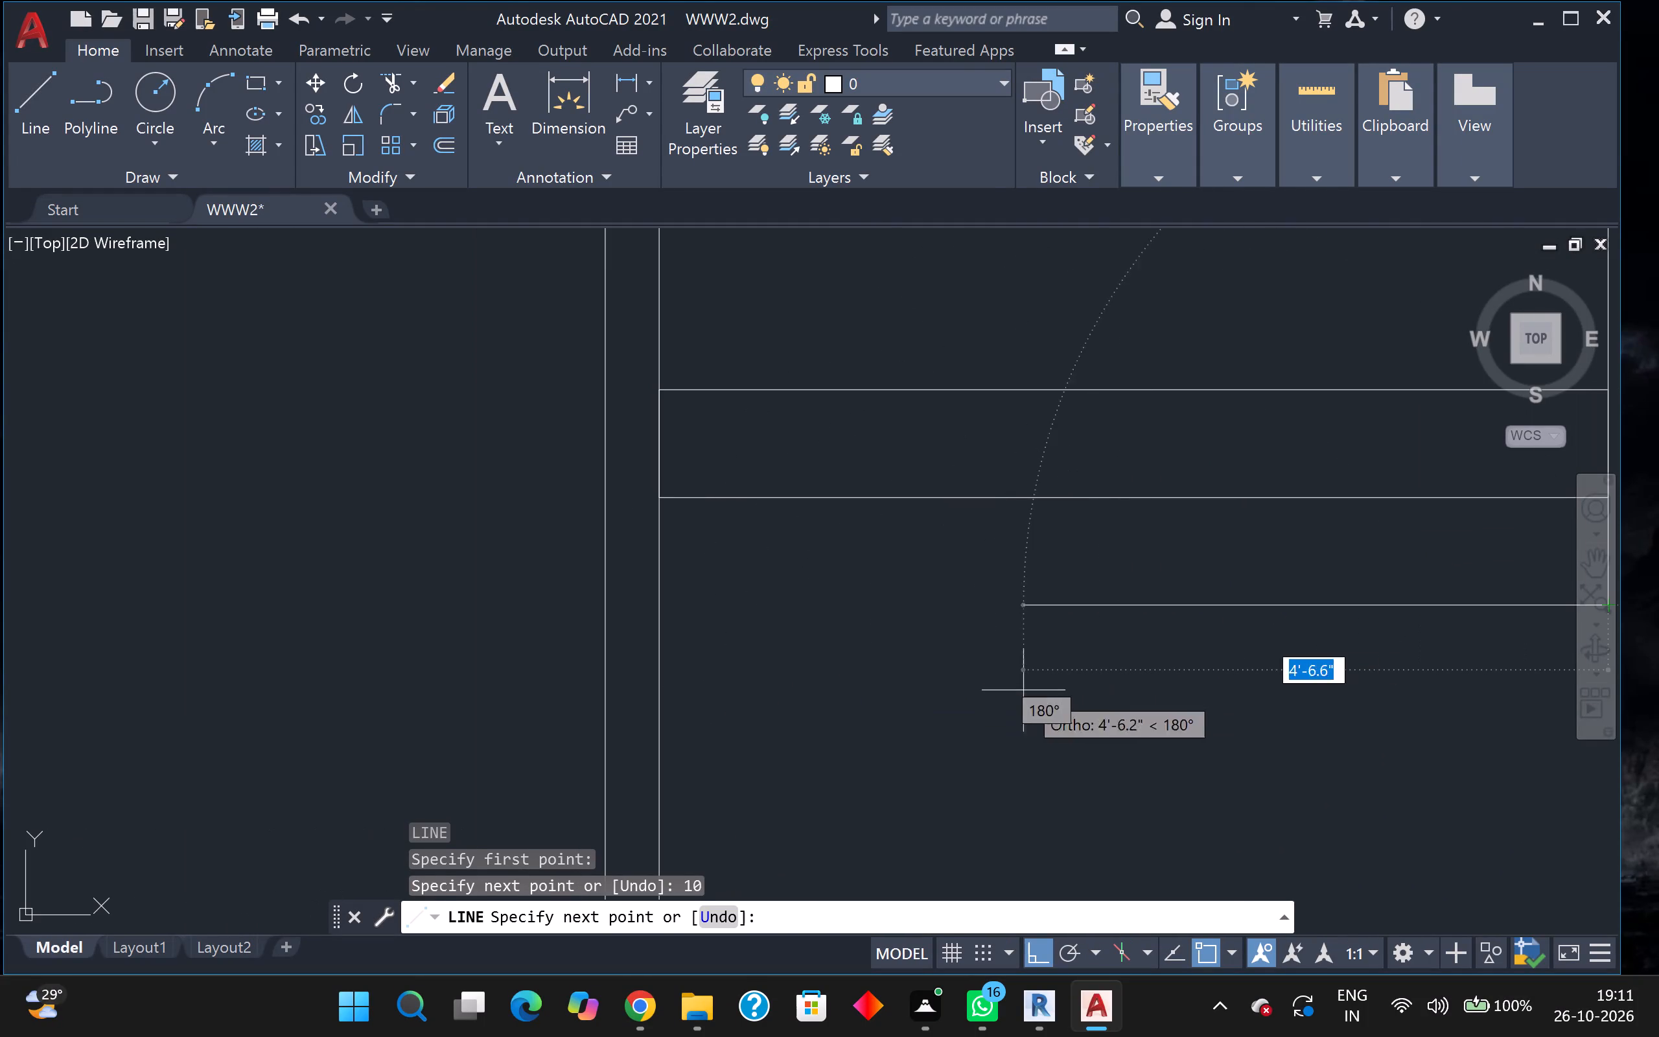
scroll(700, 675, "up", 1)
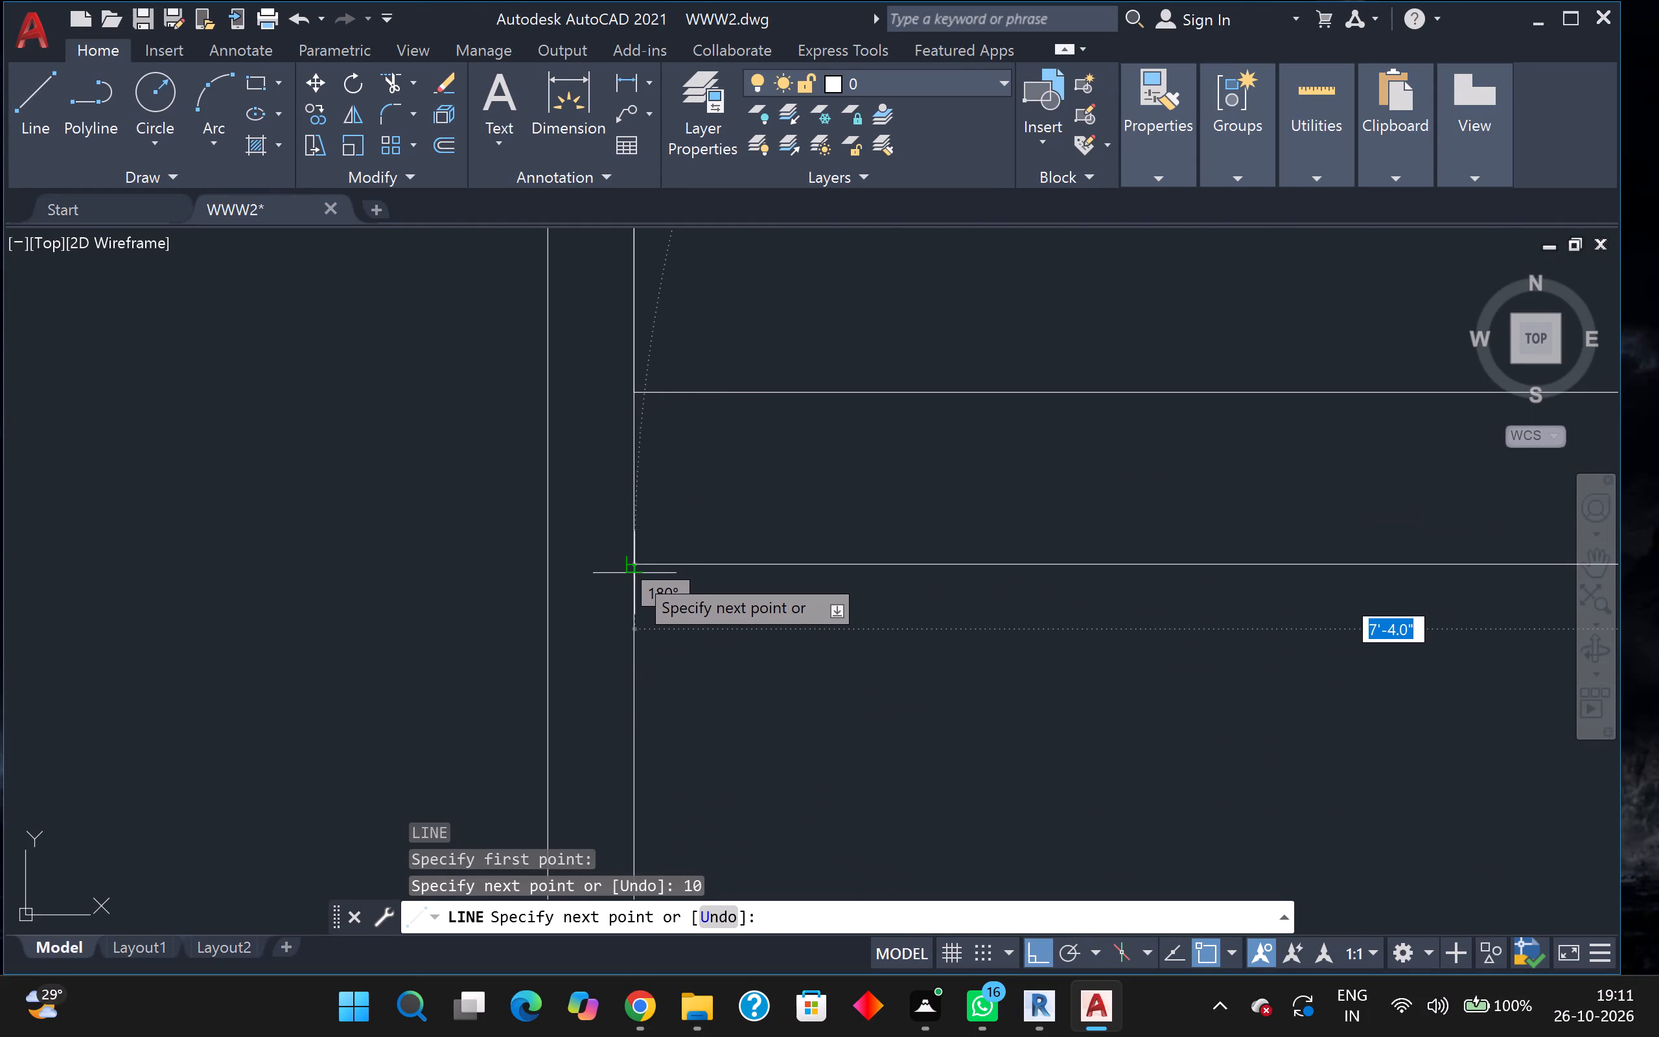
left_click(632, 565)
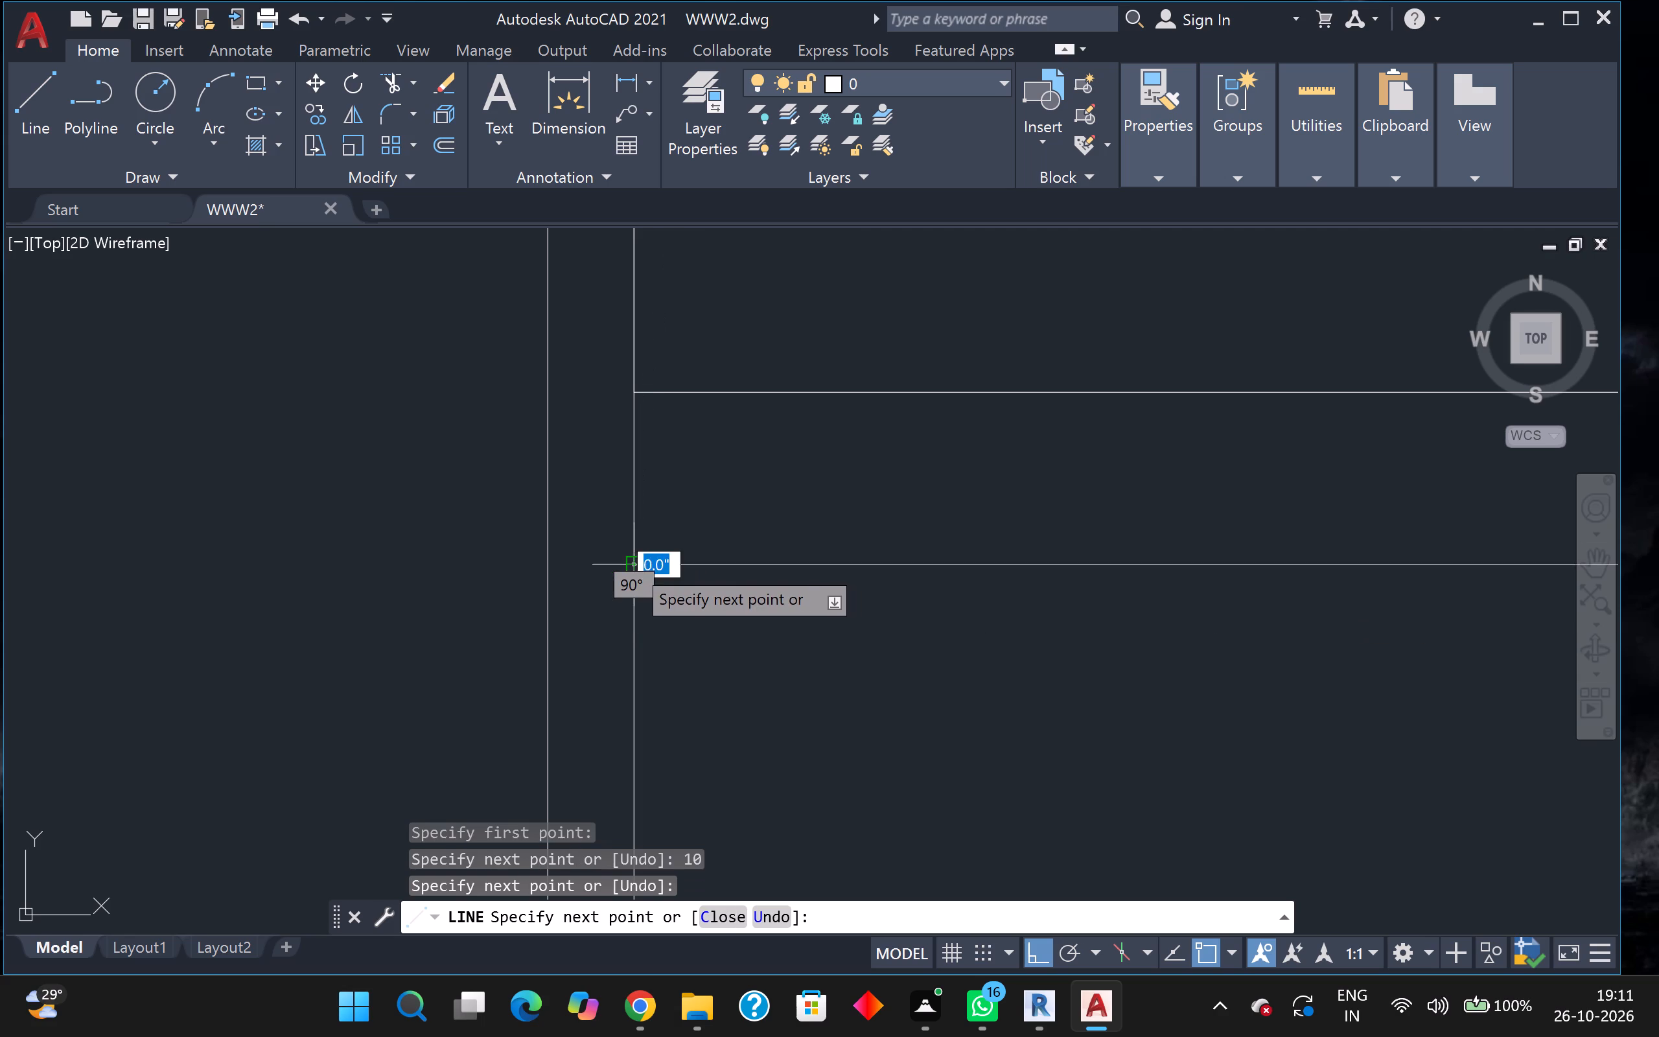
scroll(632, 565, "down", 3)
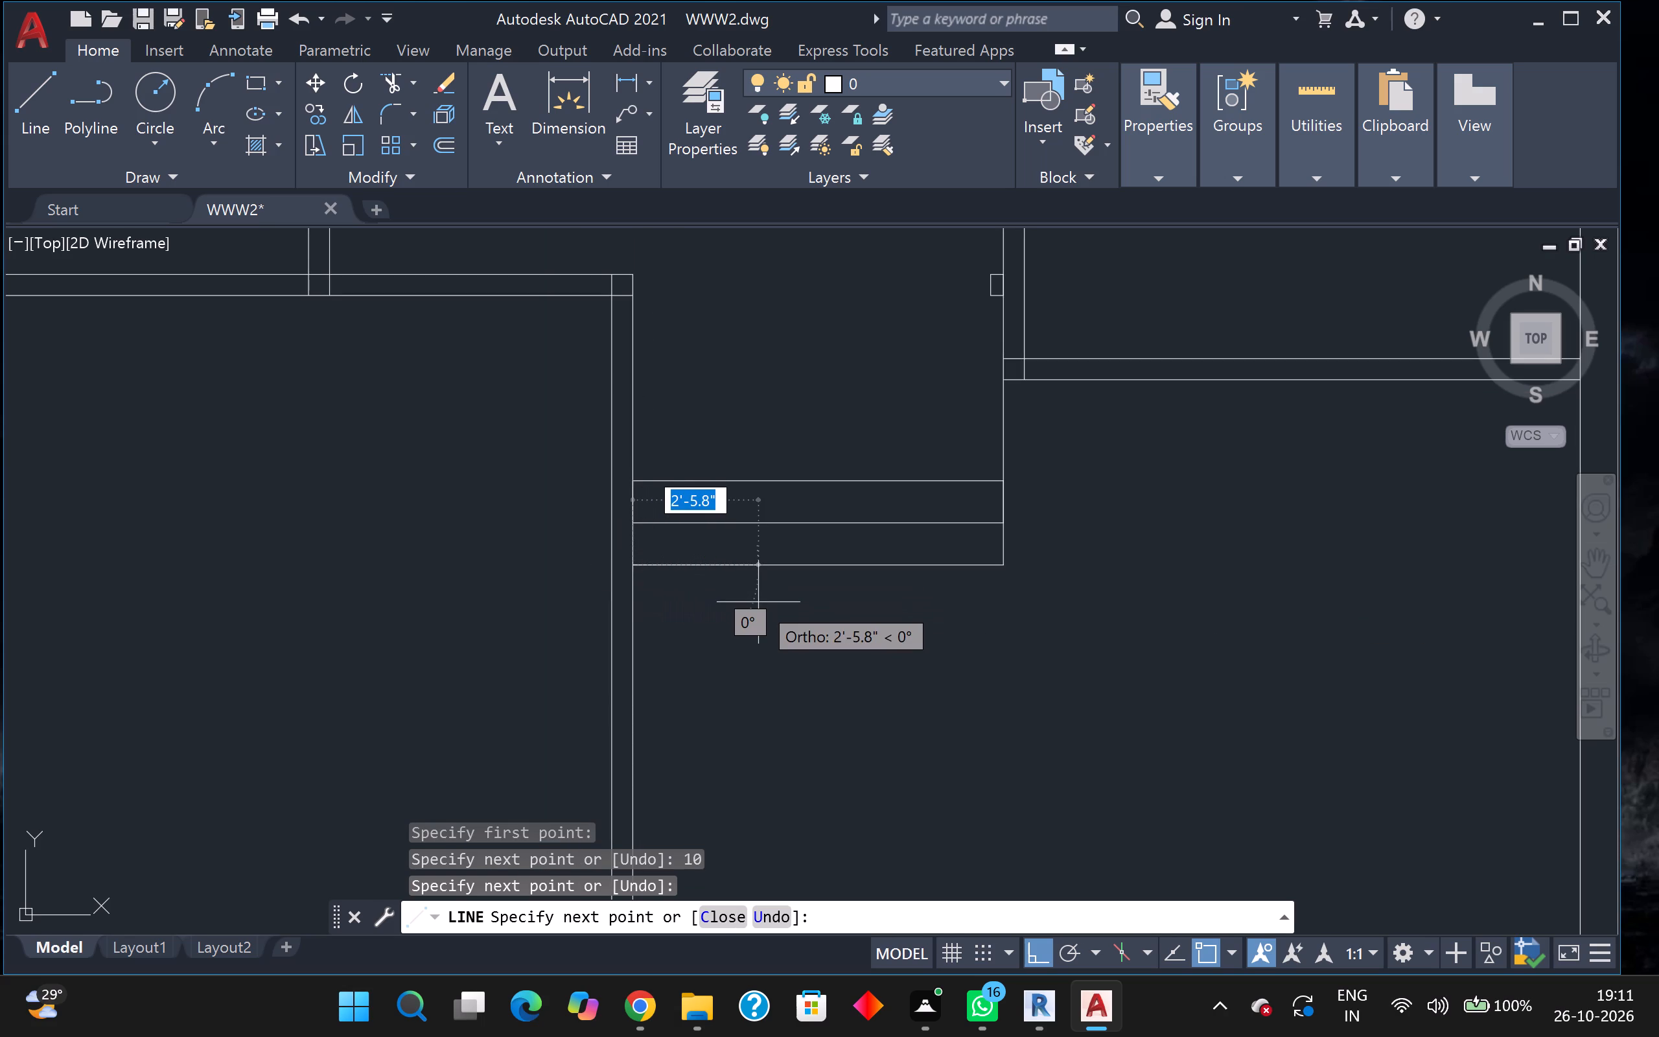
key("Escape")
Draw a wall stub from the southwest room's northeast partition corner 1' east, 5" south, and back west to the partition.
scroll(759, 600, "down", 2)
middle_click_drag(759, 597, 817, 716)
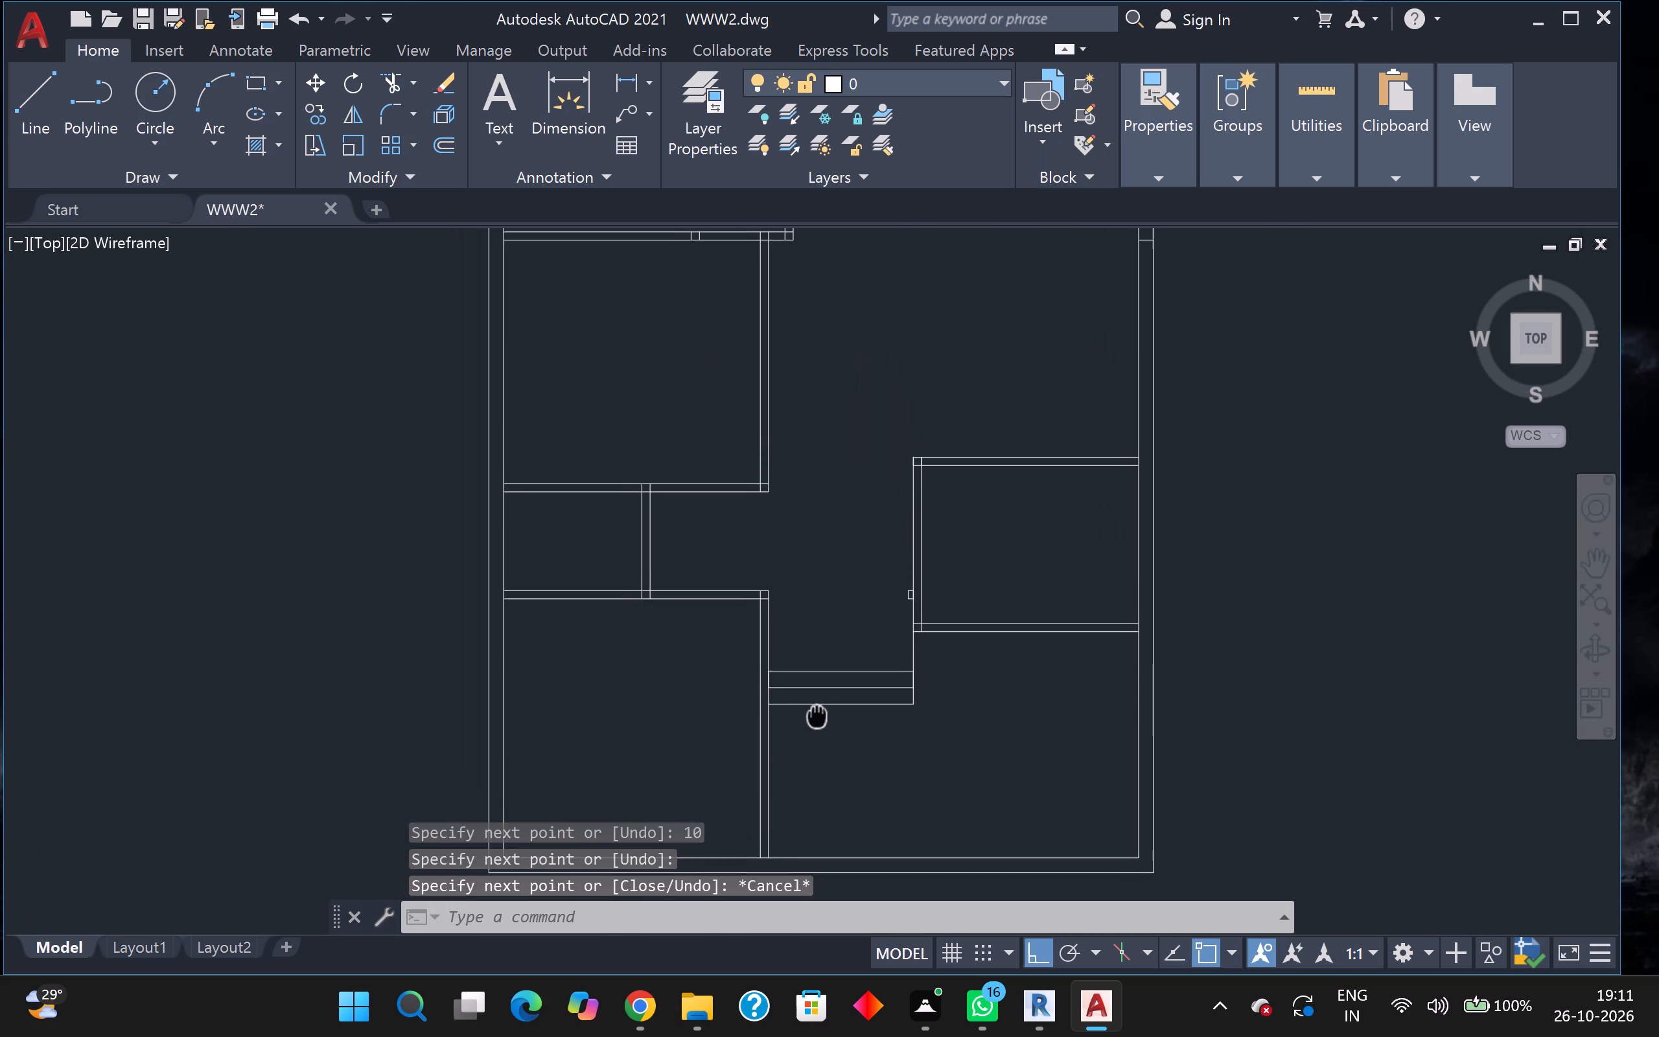
middle_click_drag(817, 716, 818, 728)
middle_click_drag(818, 725, 873, 706)
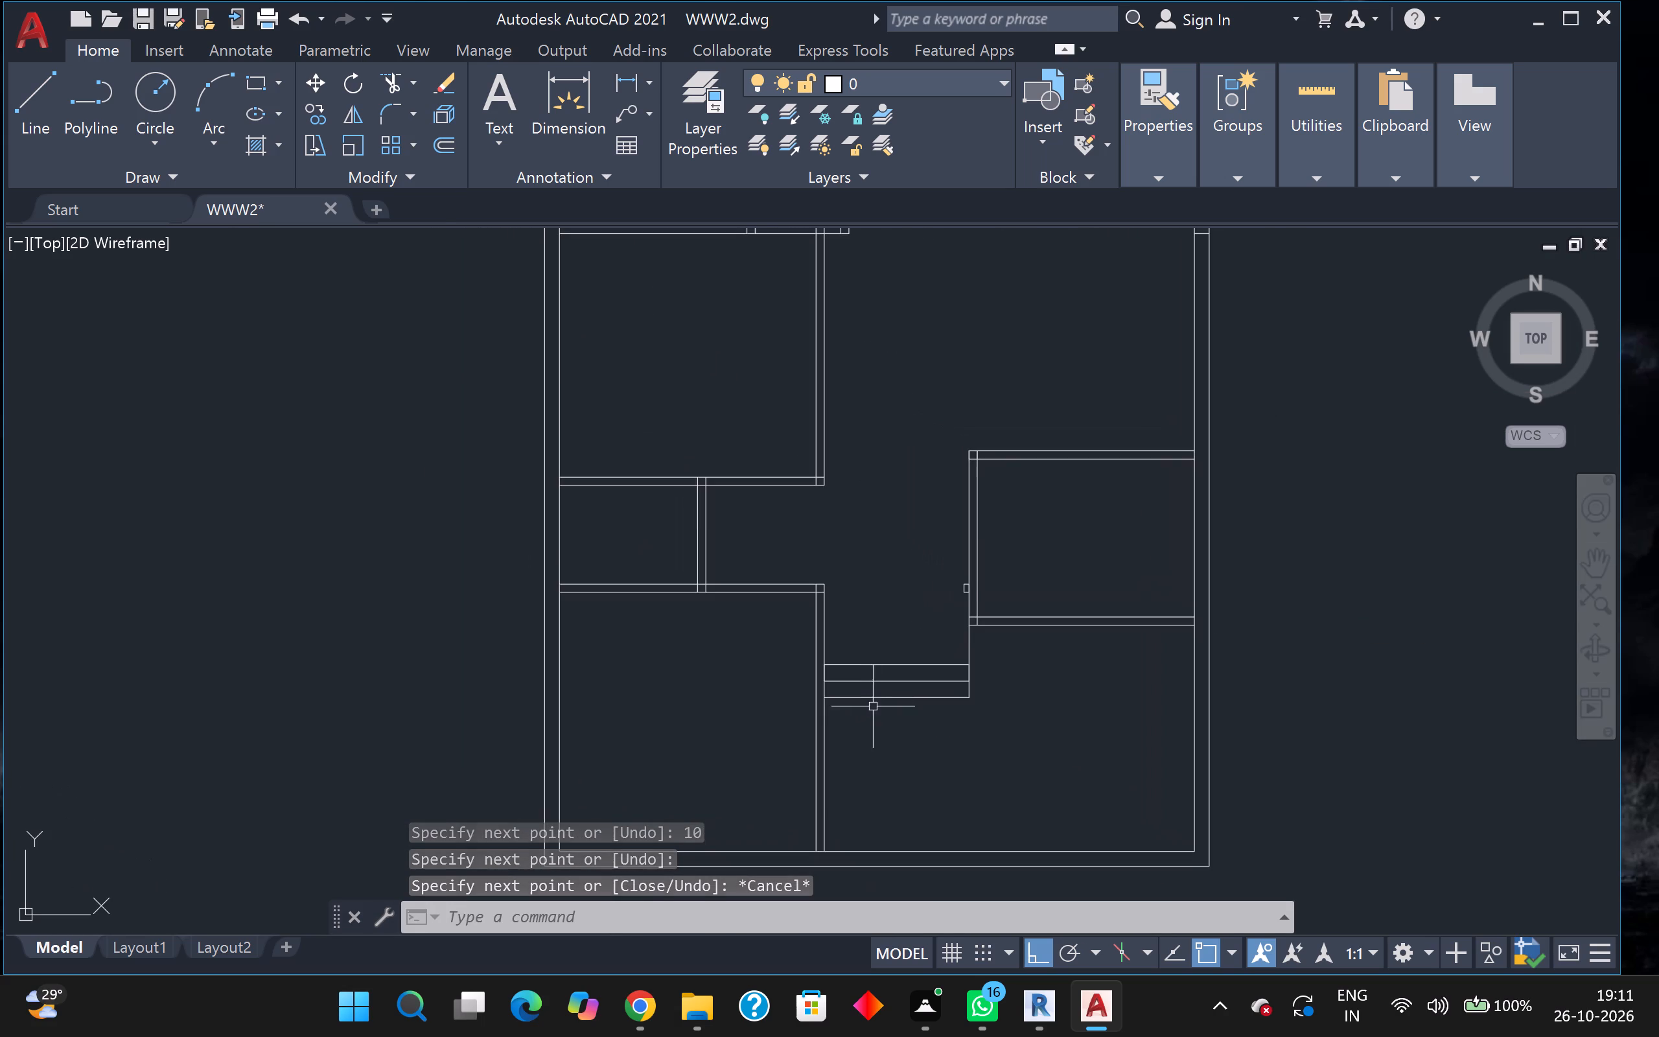
scroll(859, 616, "up", 2)
scroll(855, 620, "down", 1)
scroll(844, 622, "up", 1)
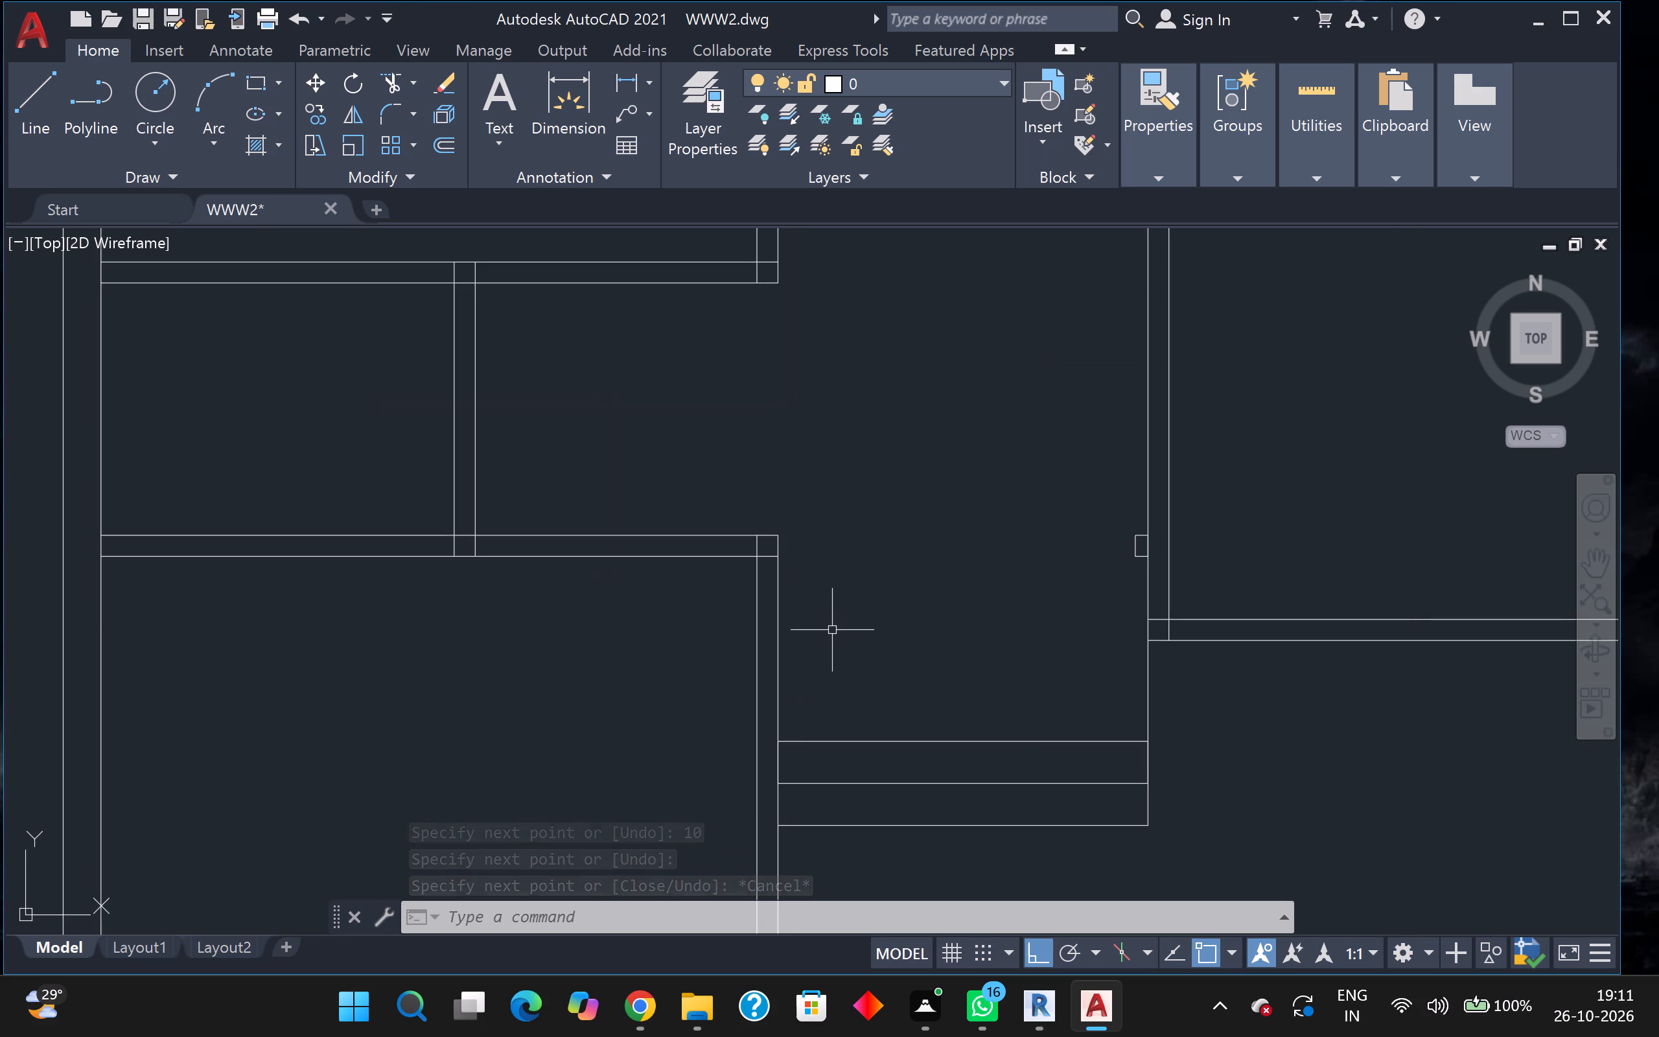
key("l")
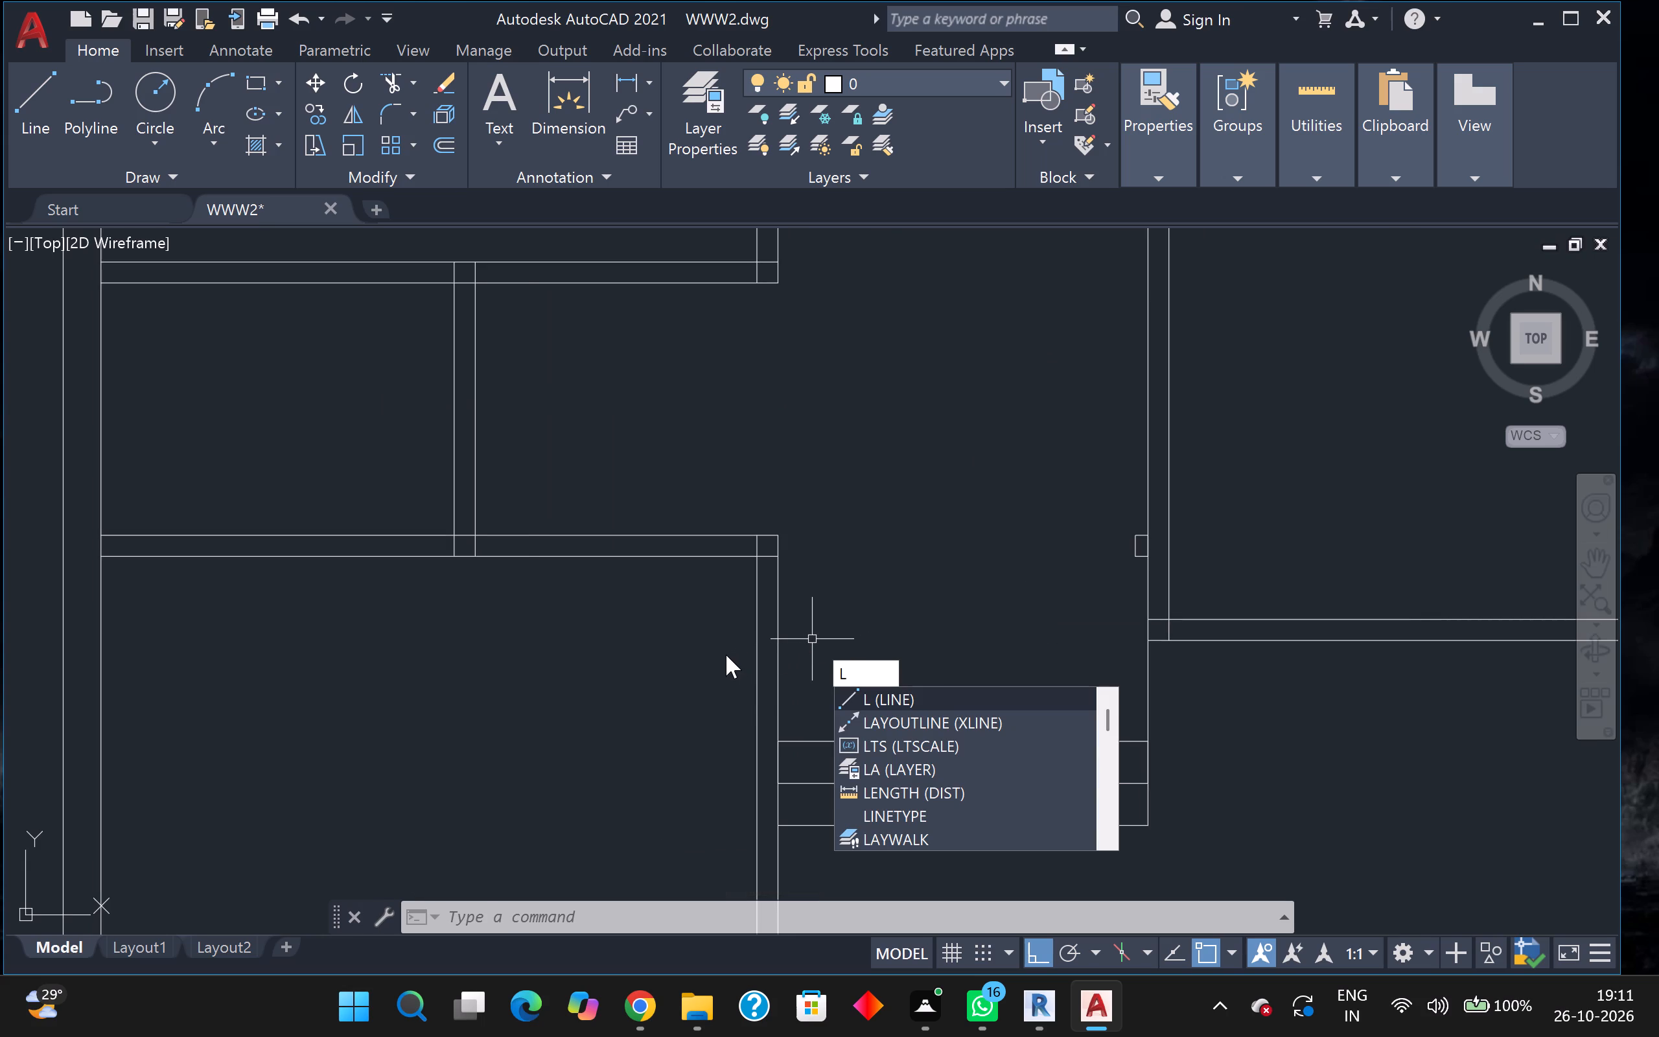
key("Return")
scroll(746, 527, "up", 2)
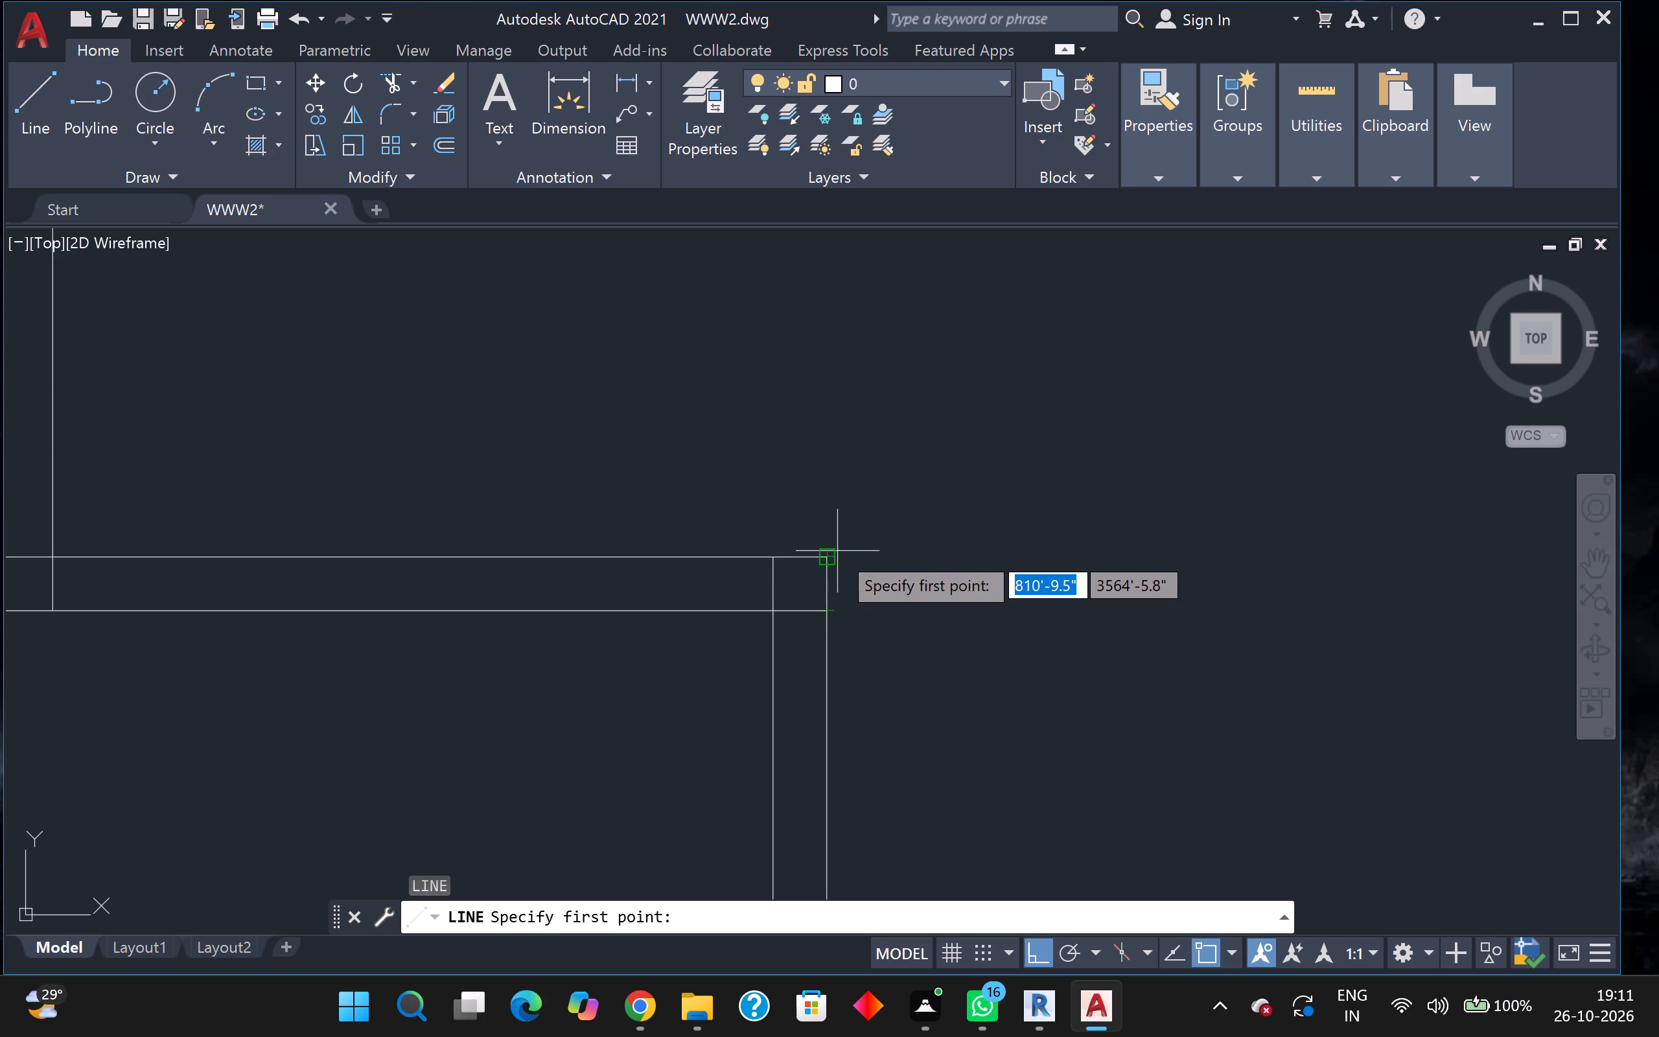
left_click(831, 552)
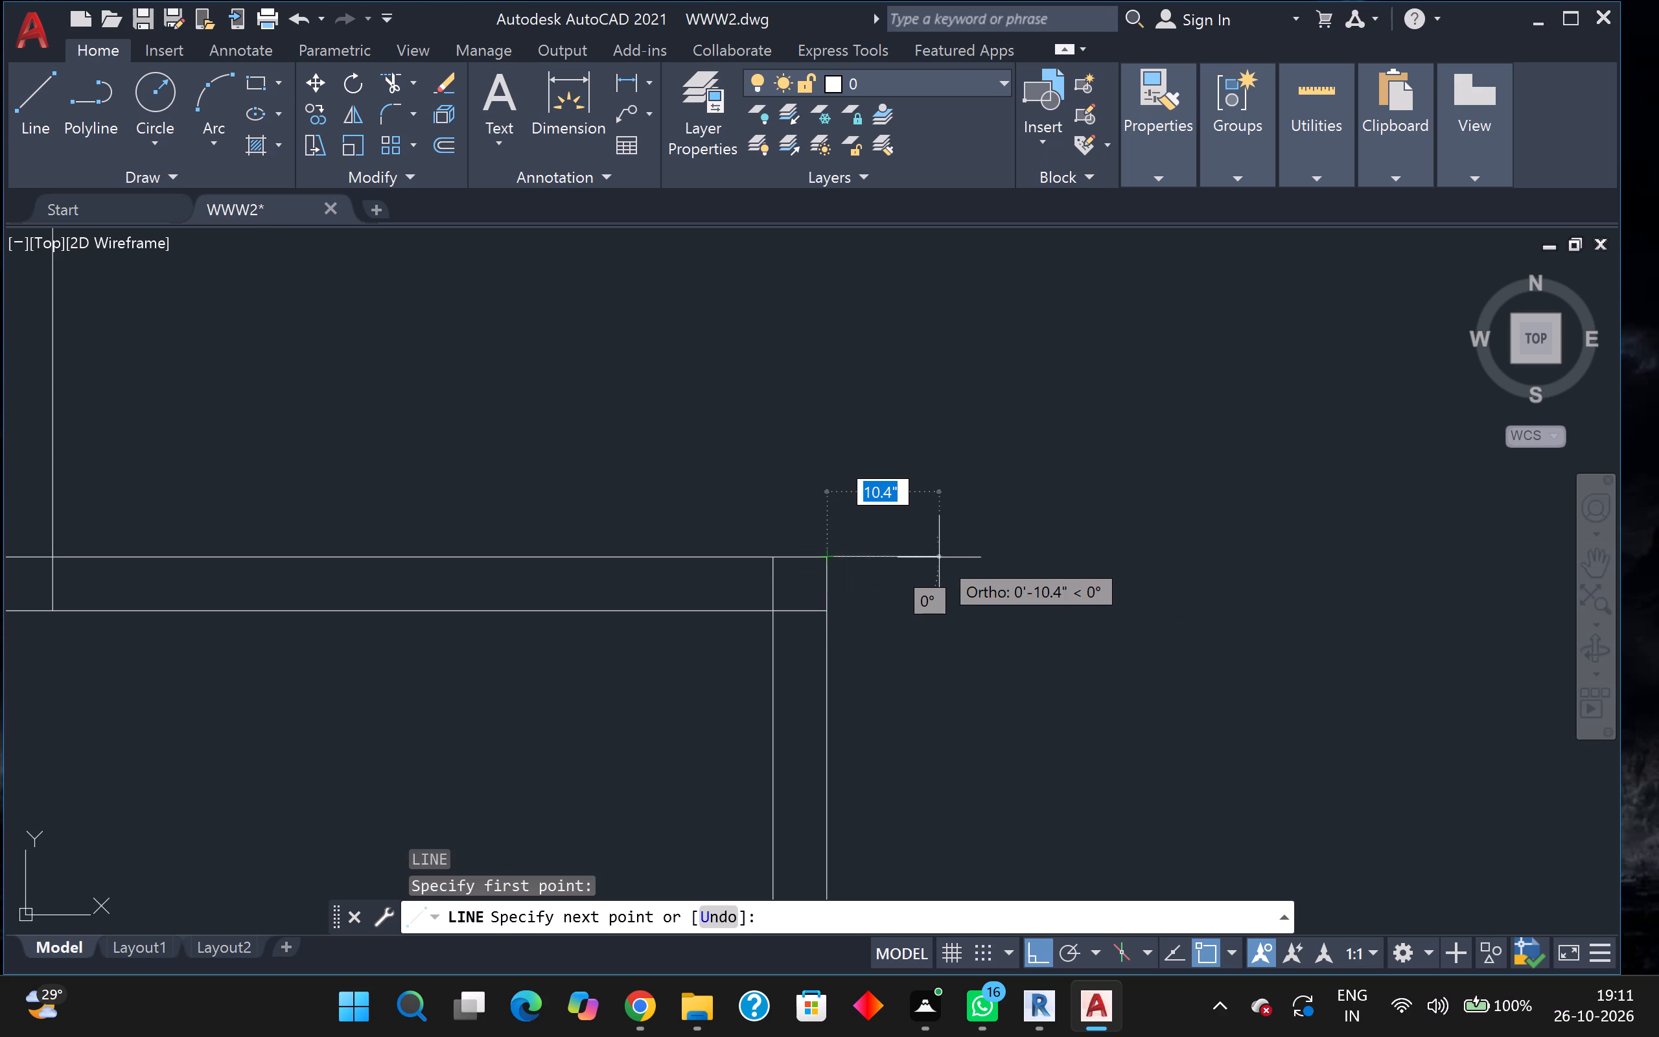
type("1'")
key("Return")
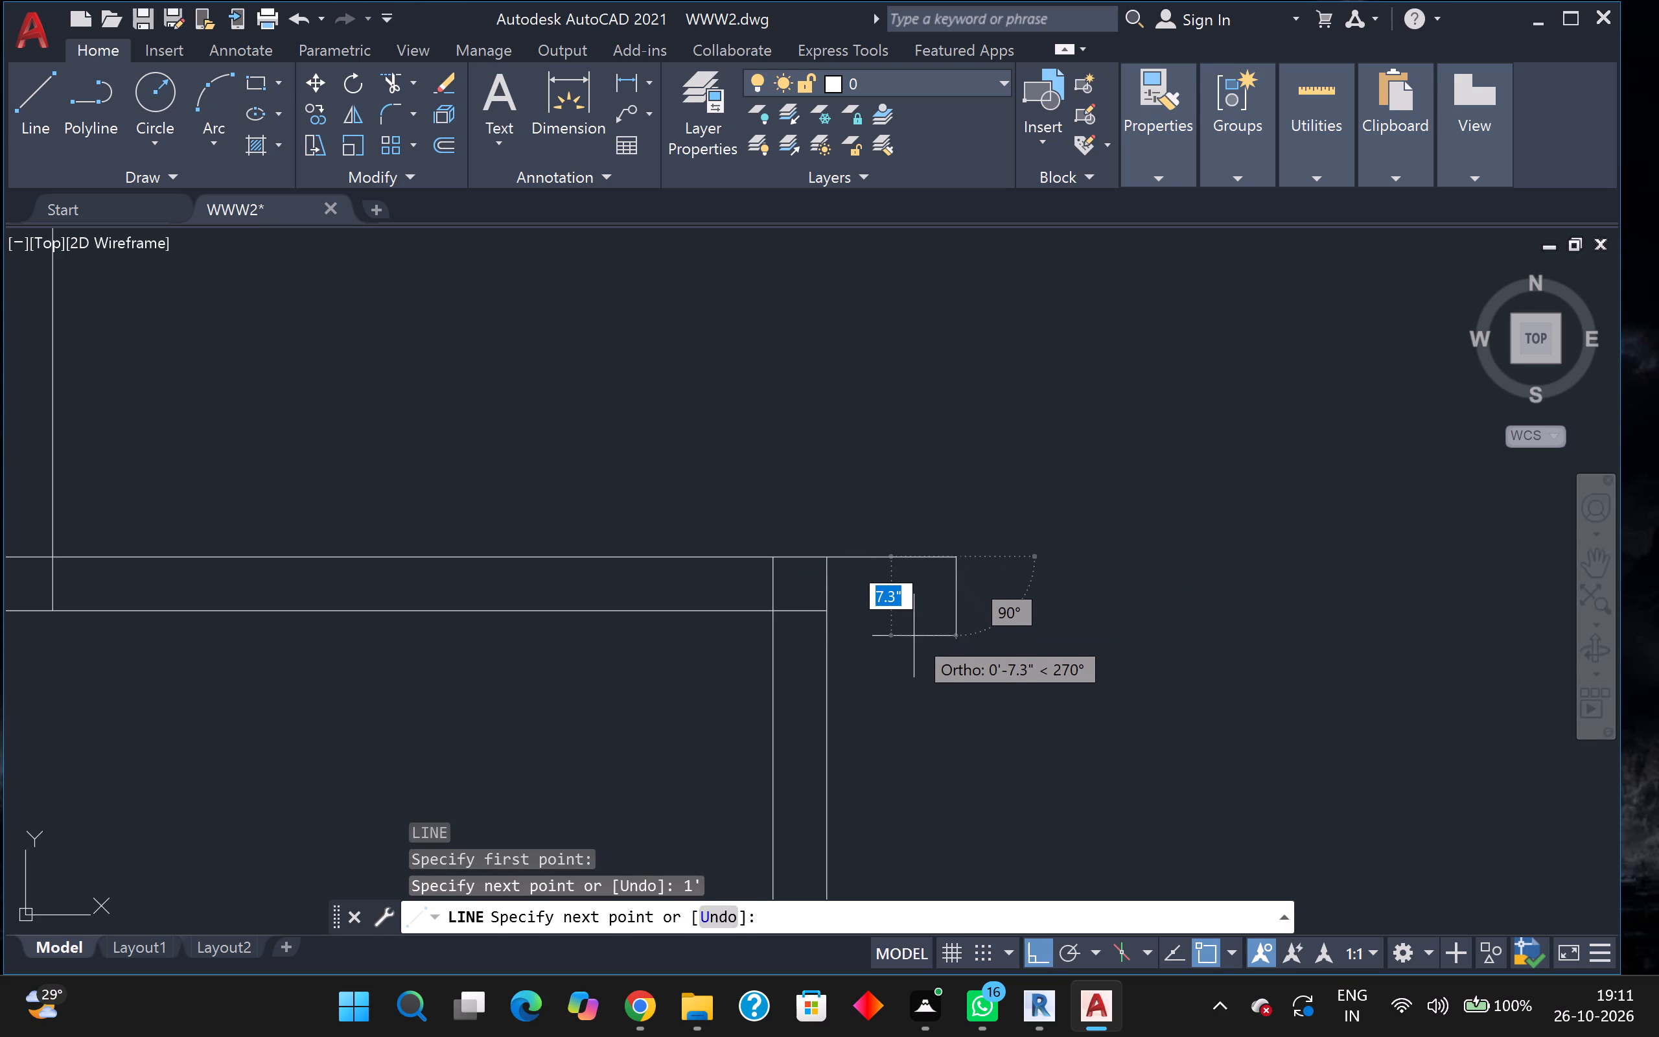
key("5")
key("Return")
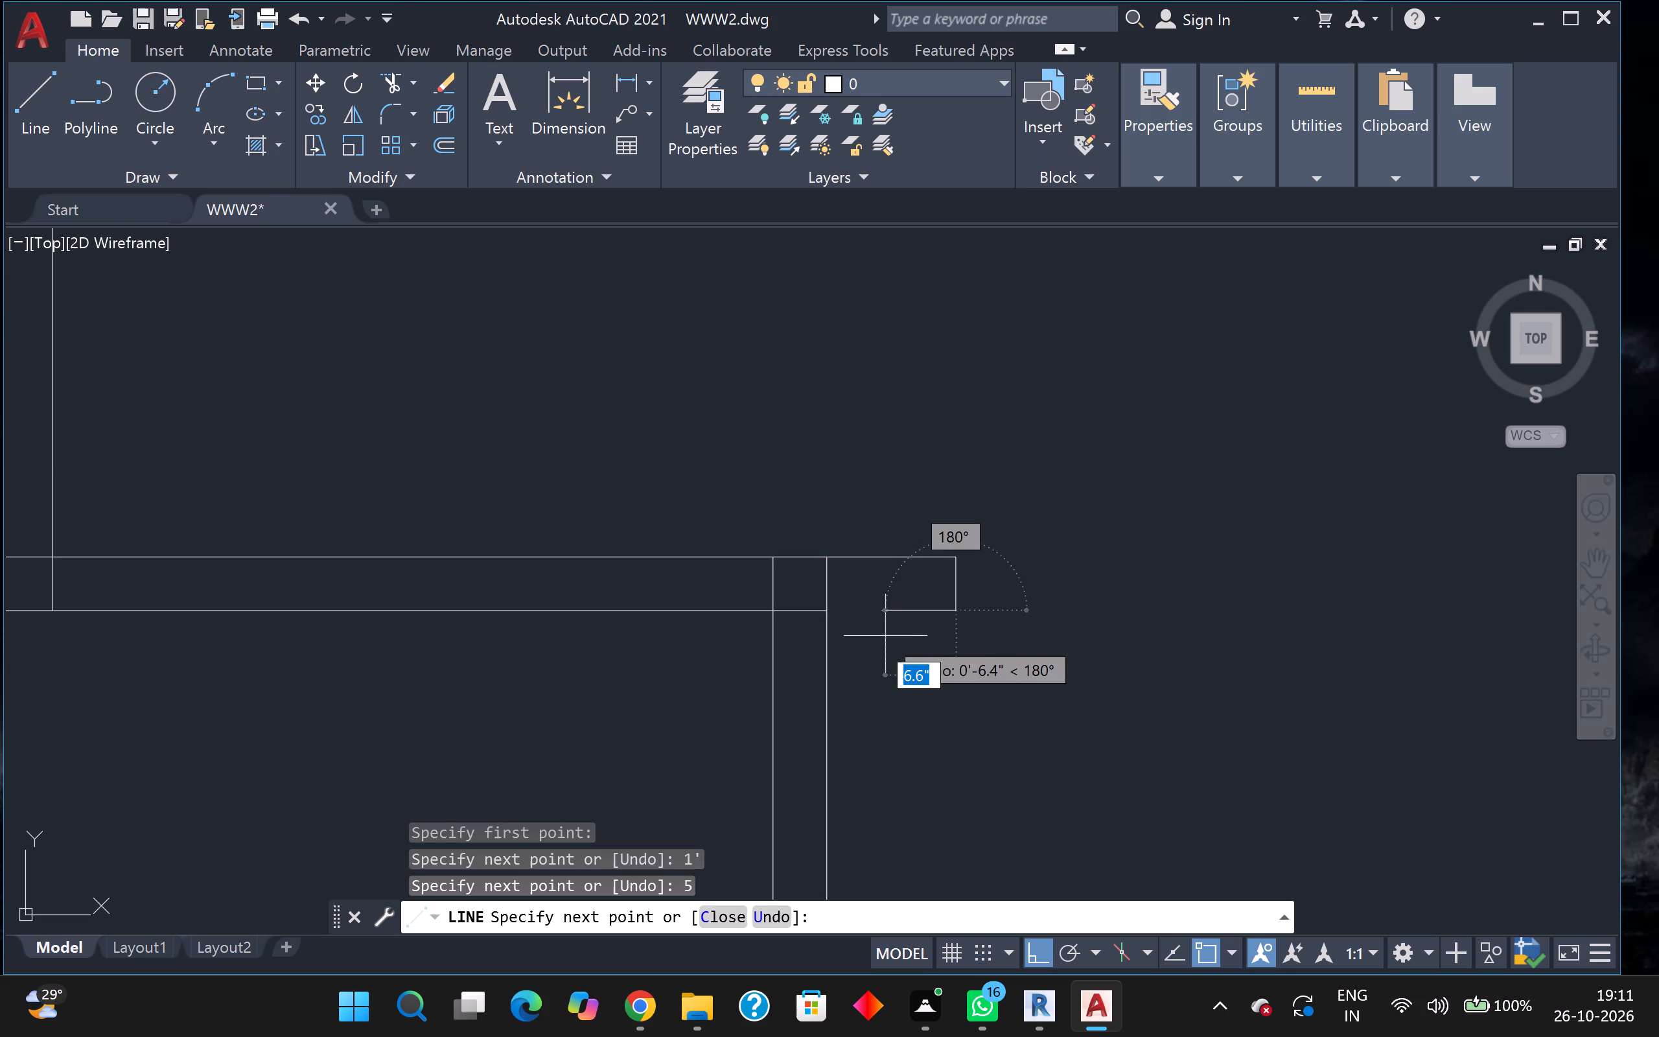
scroll(843, 610, "up", 1)
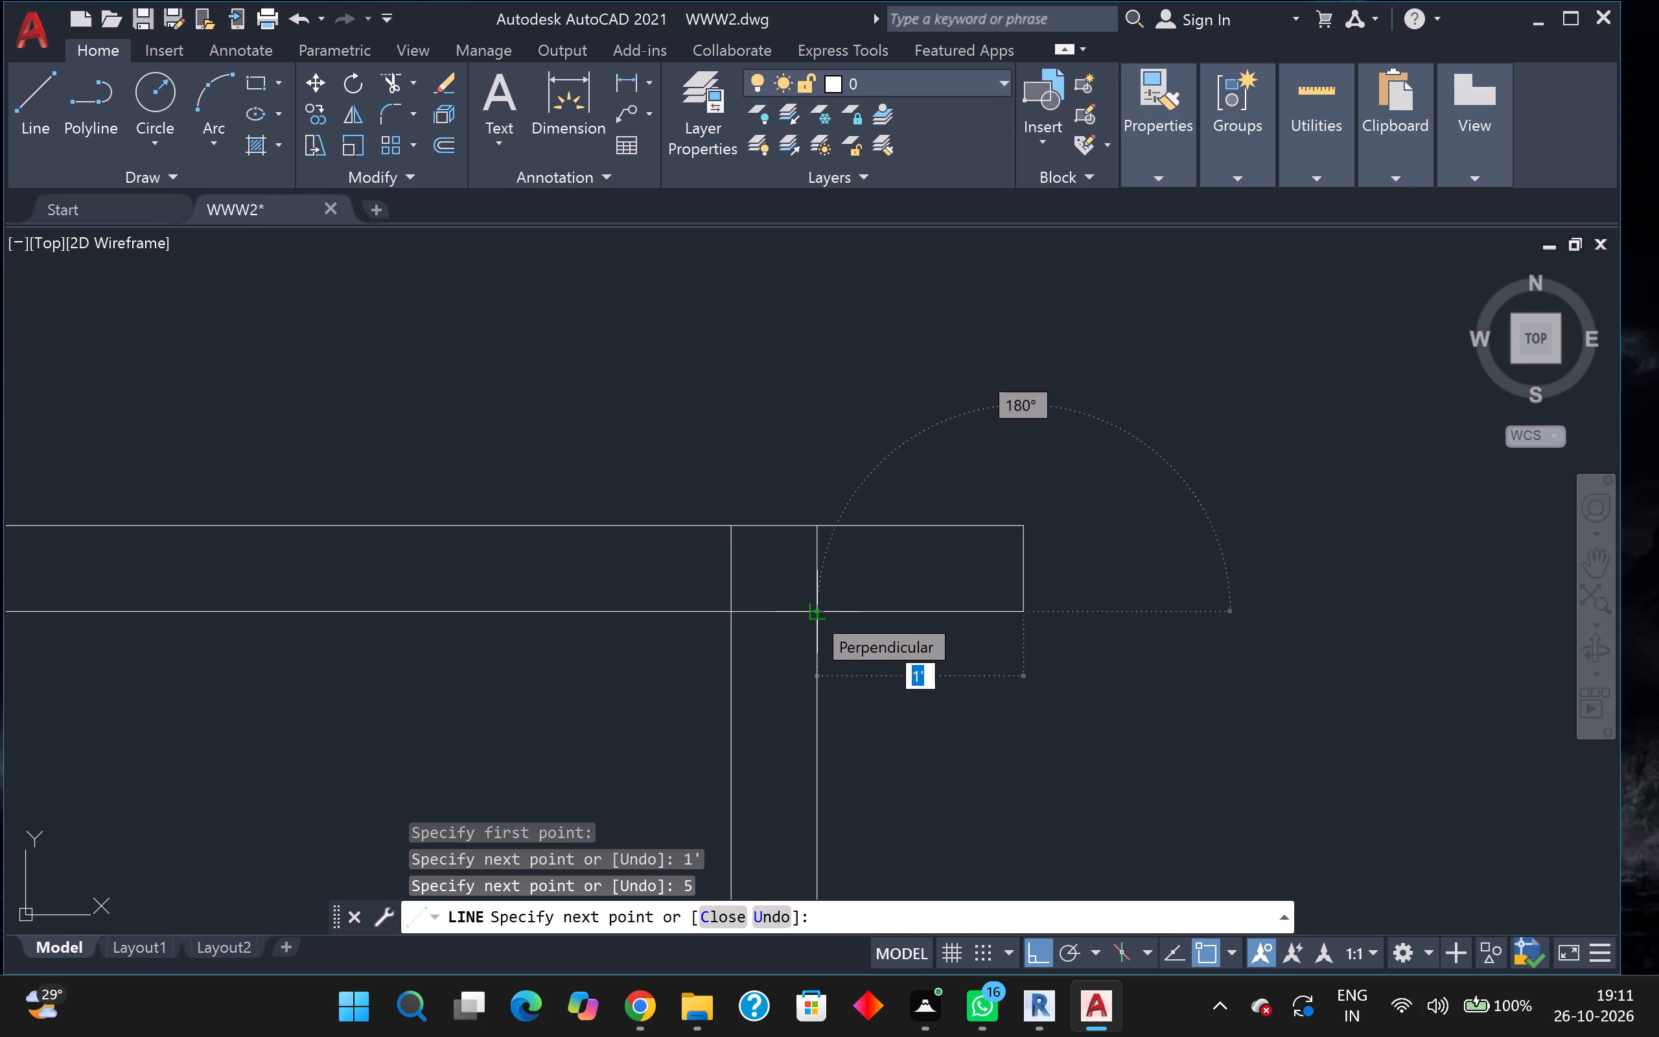
left_click(812, 612)
scroll(901, 670, "down", 3)
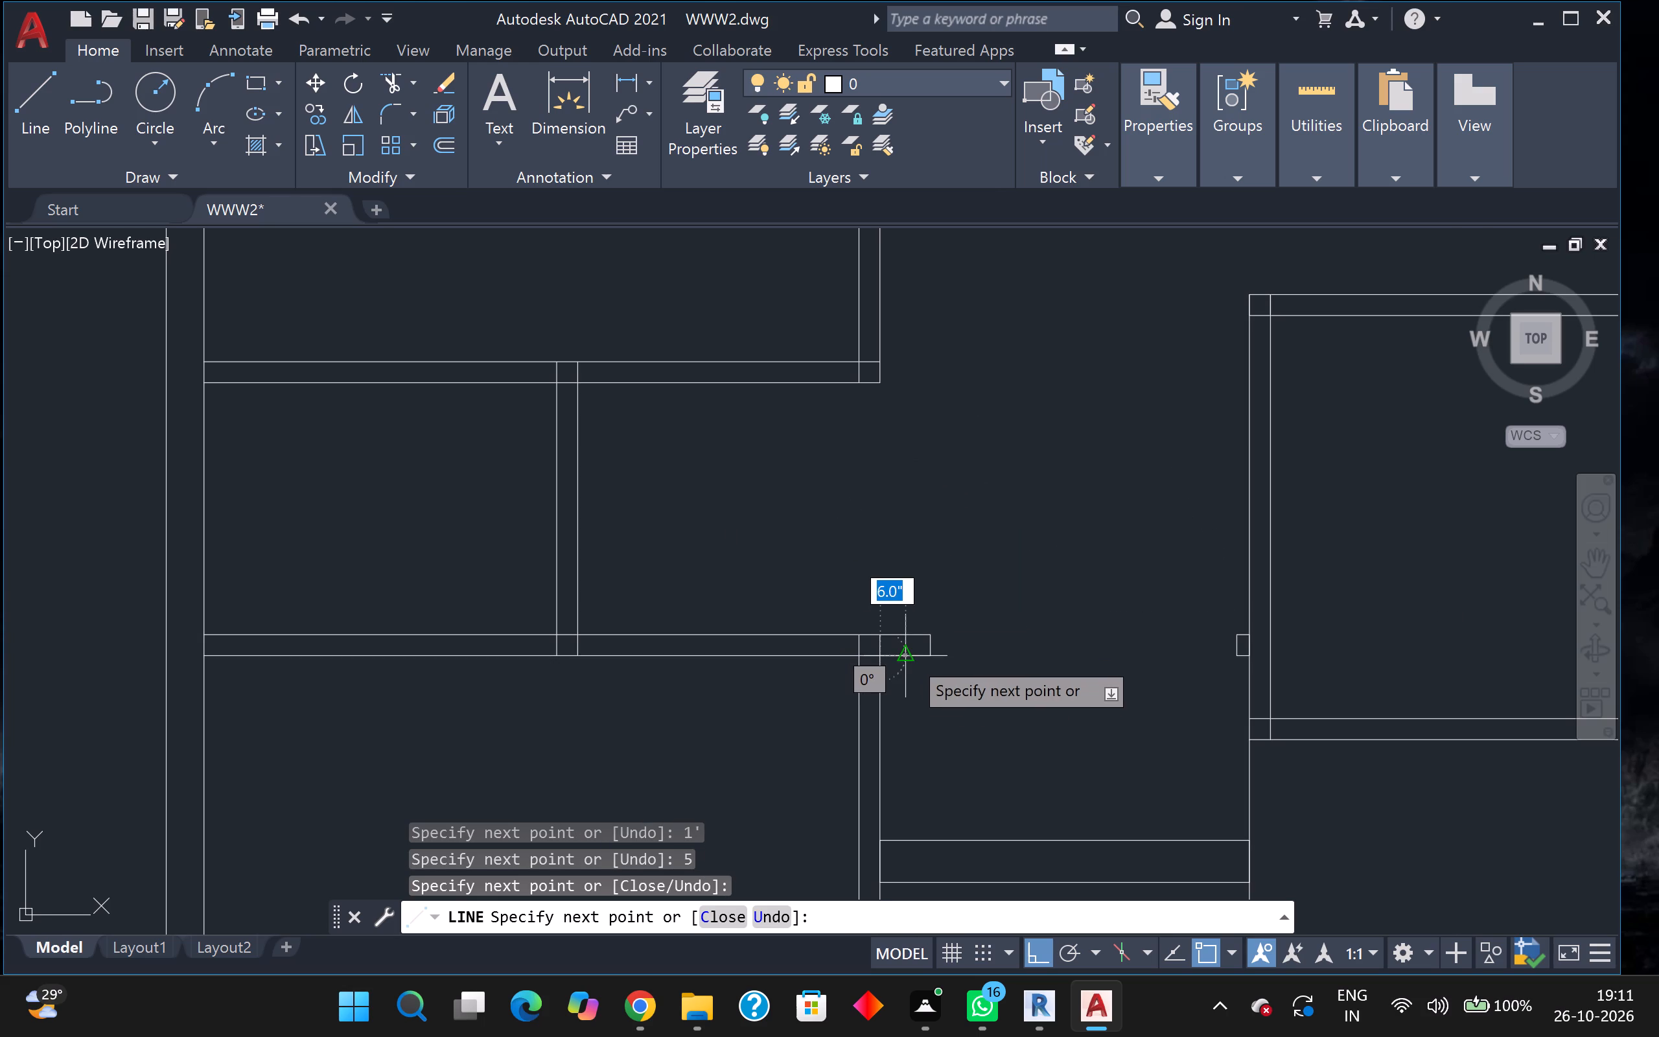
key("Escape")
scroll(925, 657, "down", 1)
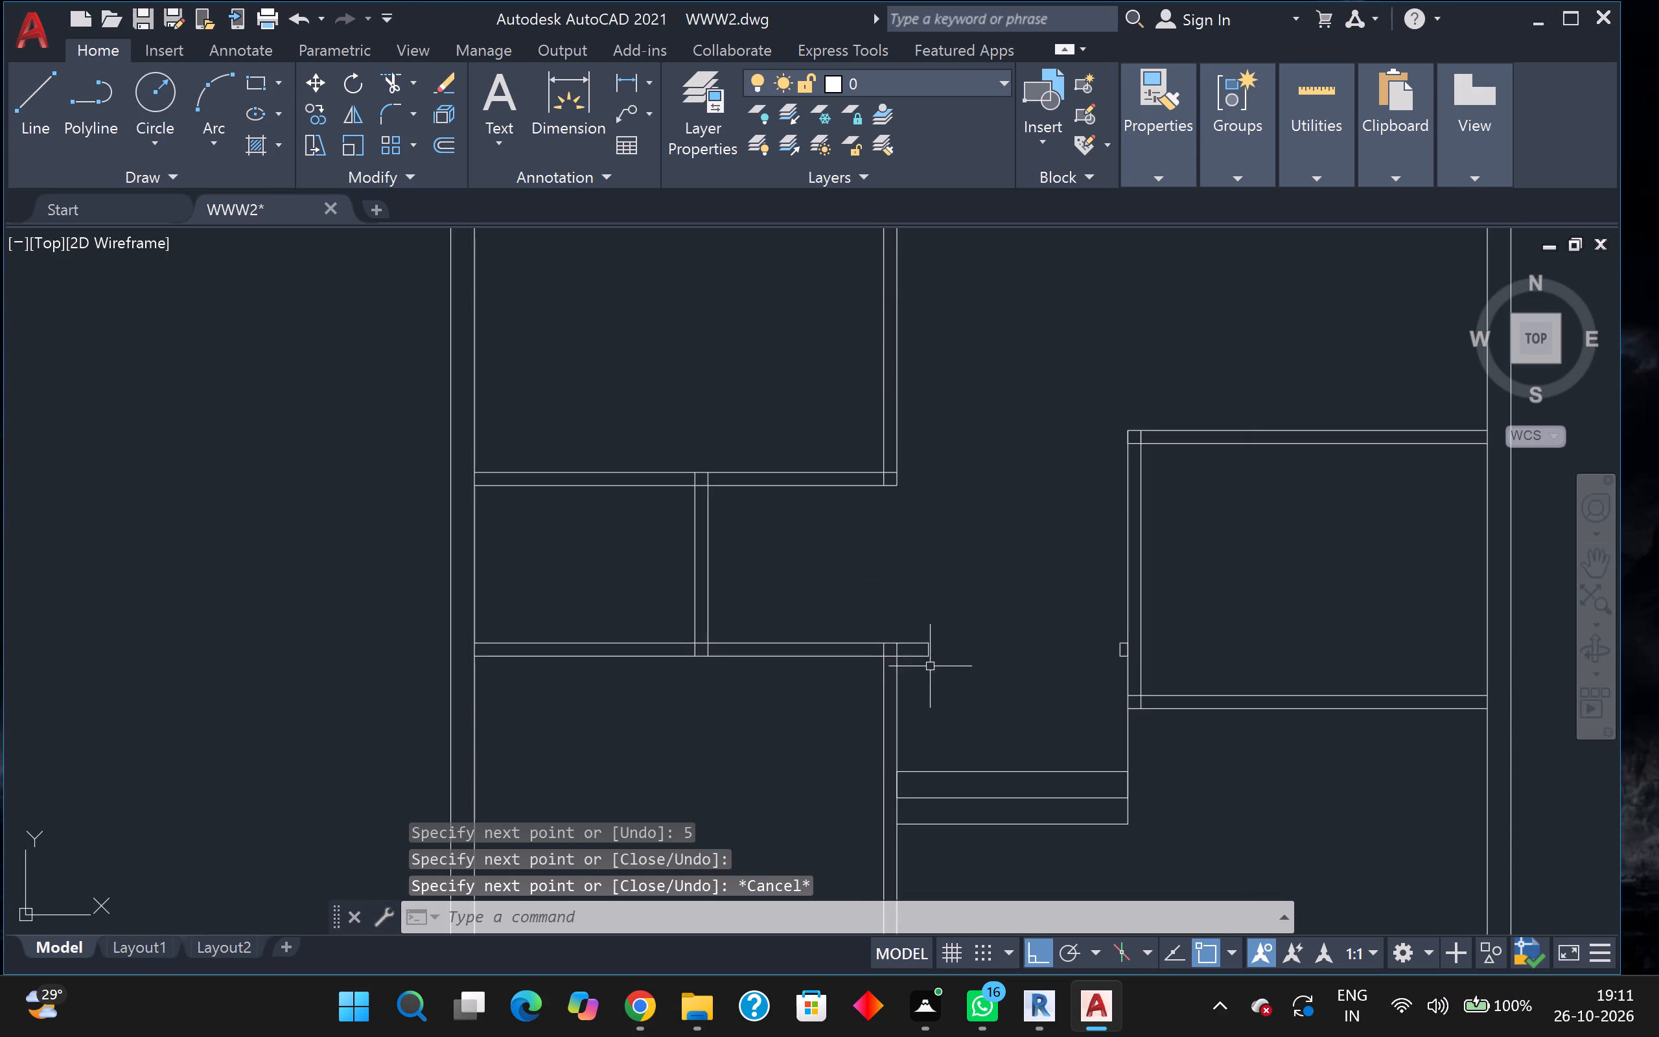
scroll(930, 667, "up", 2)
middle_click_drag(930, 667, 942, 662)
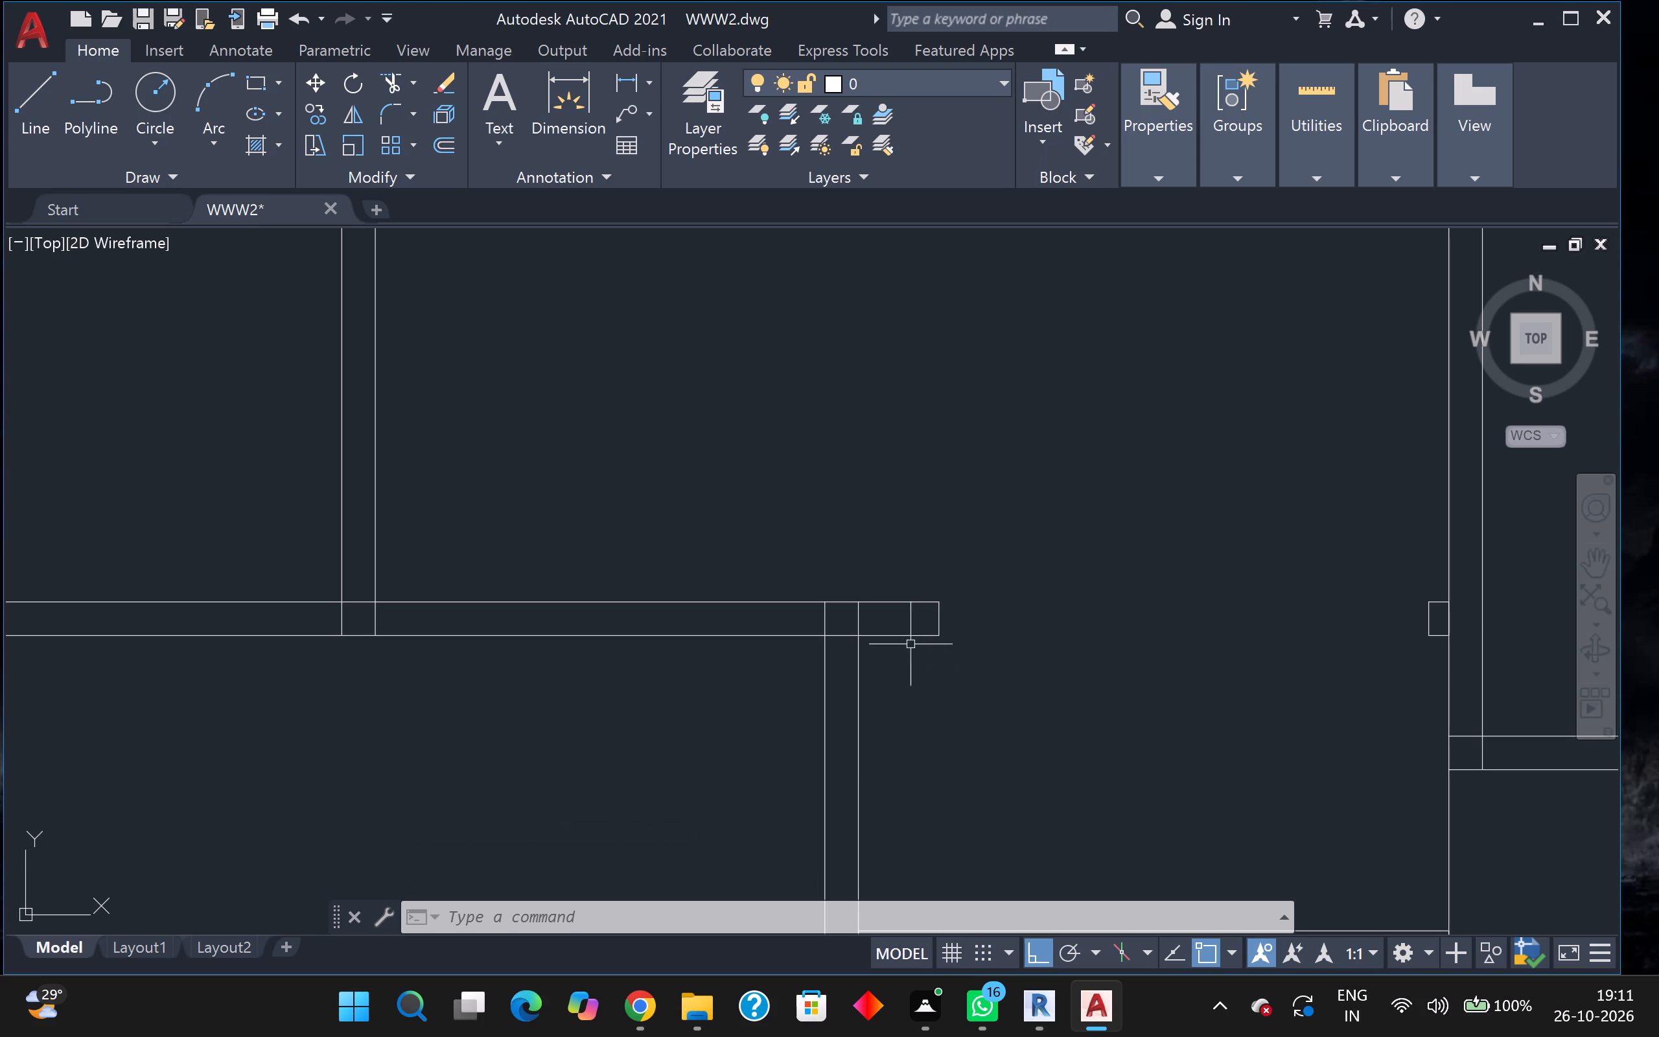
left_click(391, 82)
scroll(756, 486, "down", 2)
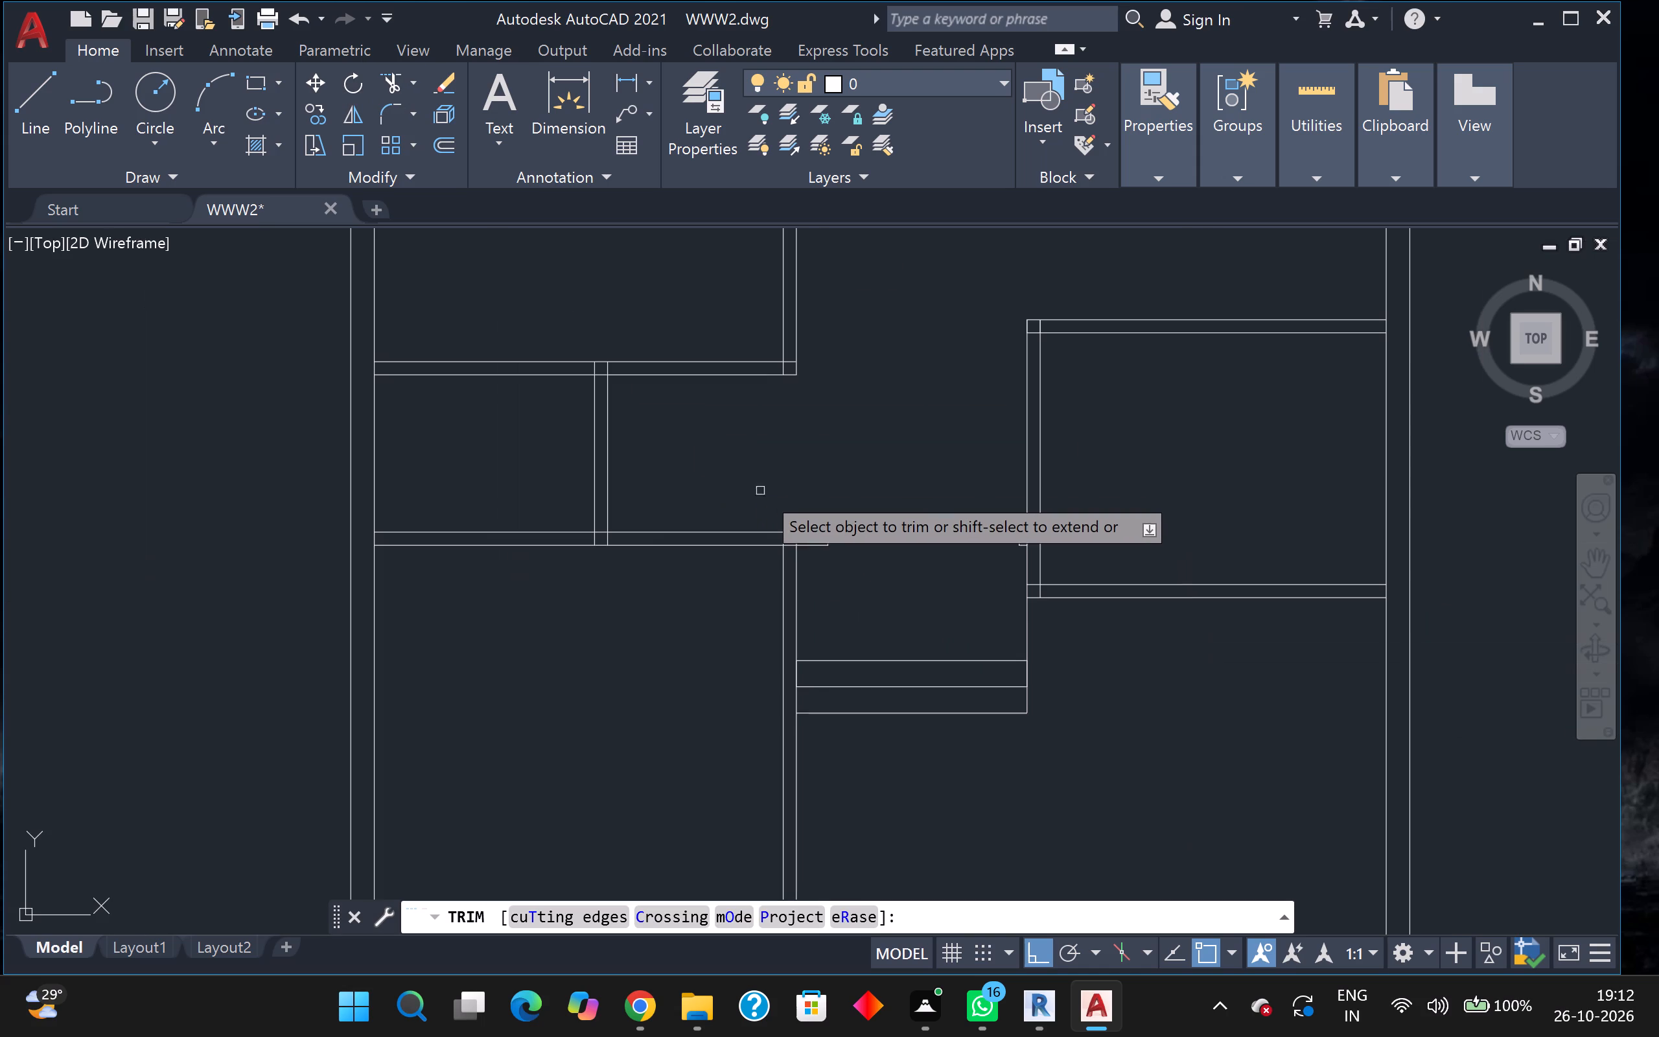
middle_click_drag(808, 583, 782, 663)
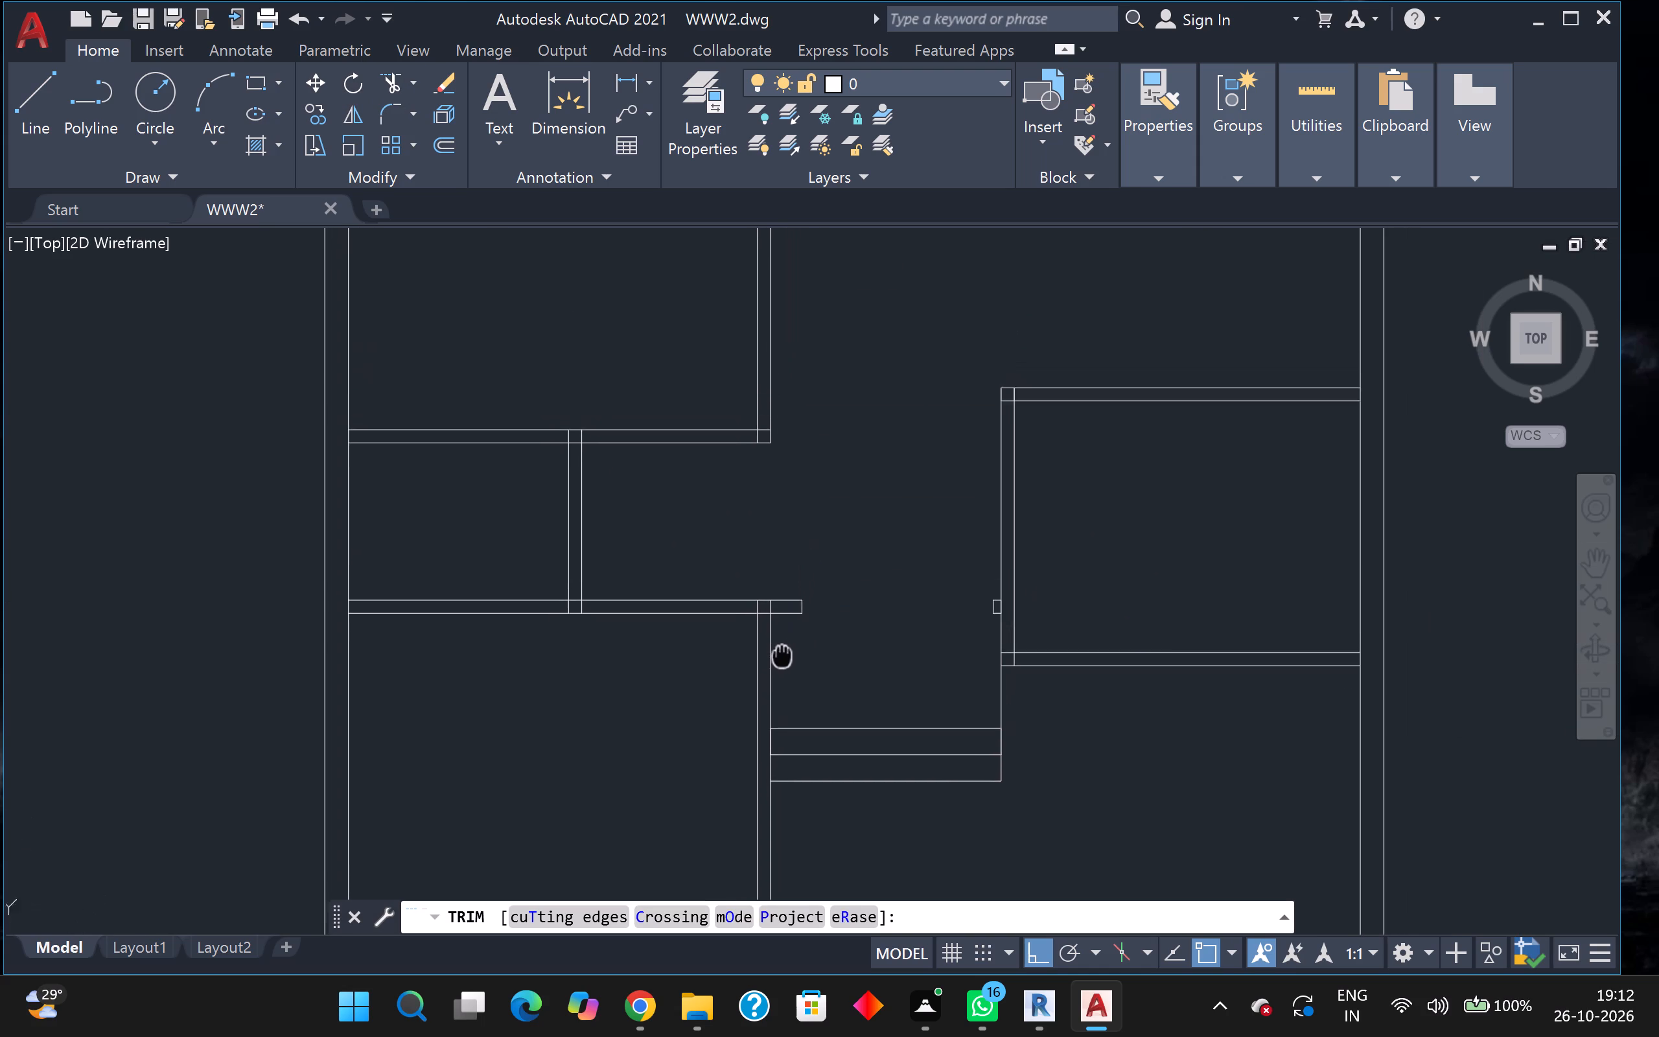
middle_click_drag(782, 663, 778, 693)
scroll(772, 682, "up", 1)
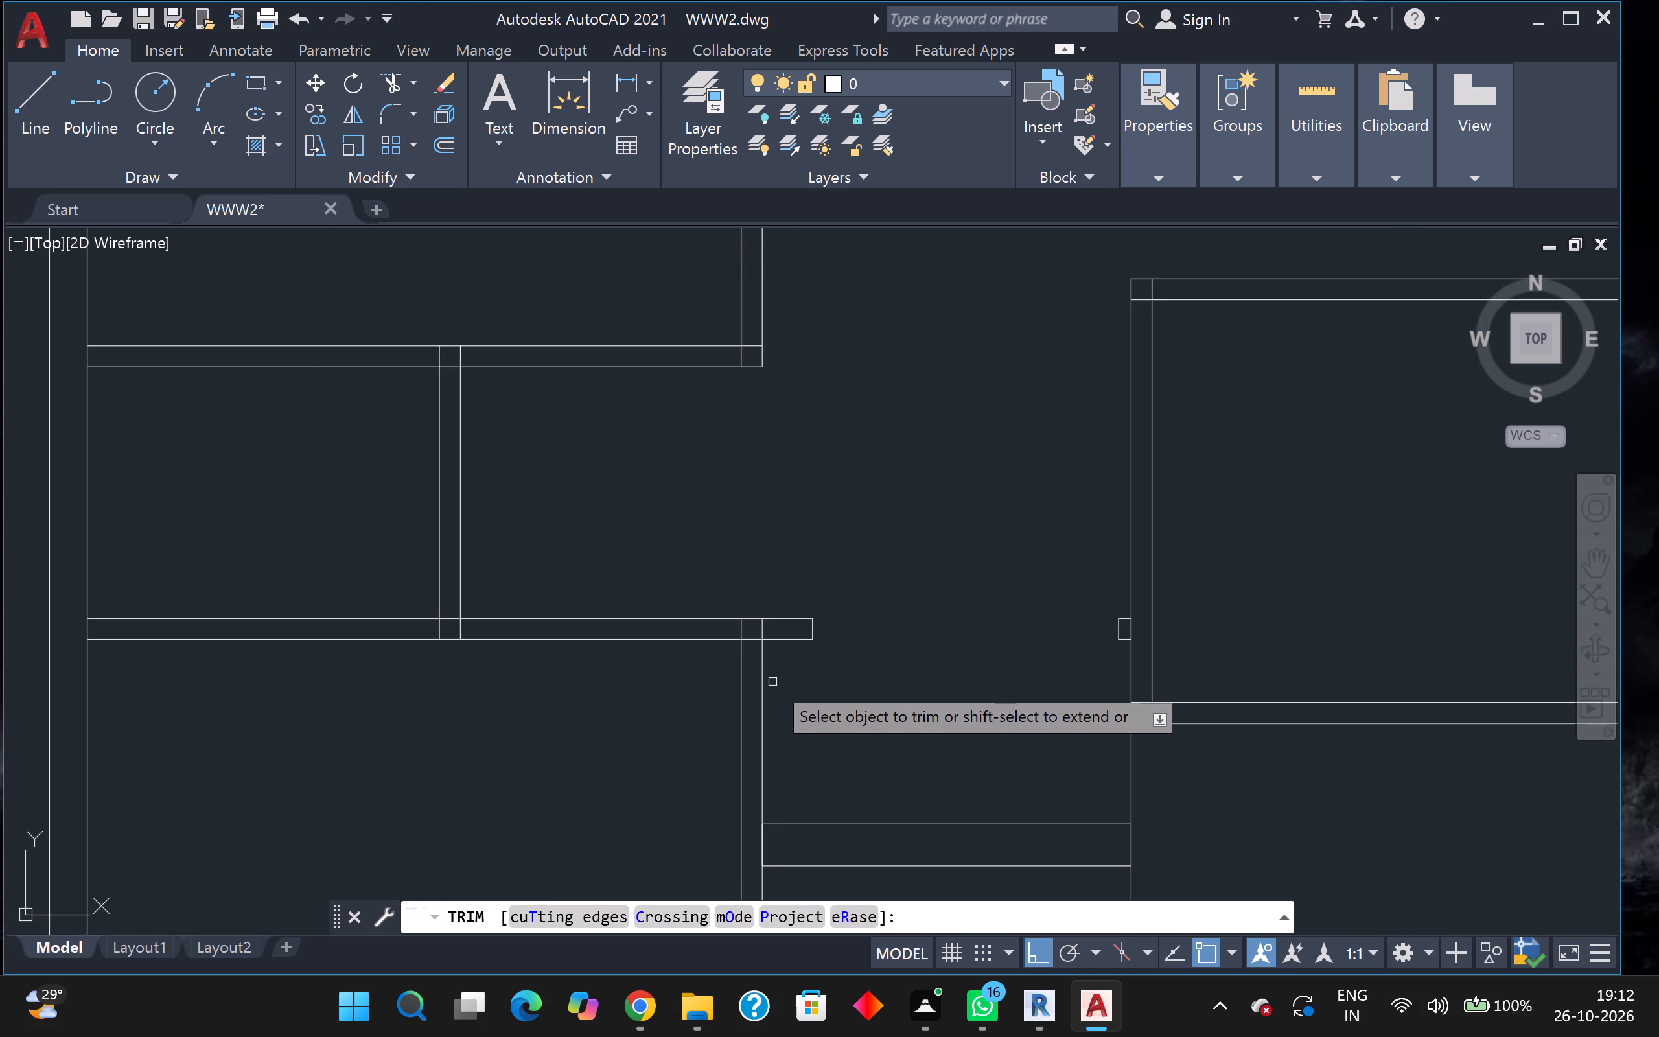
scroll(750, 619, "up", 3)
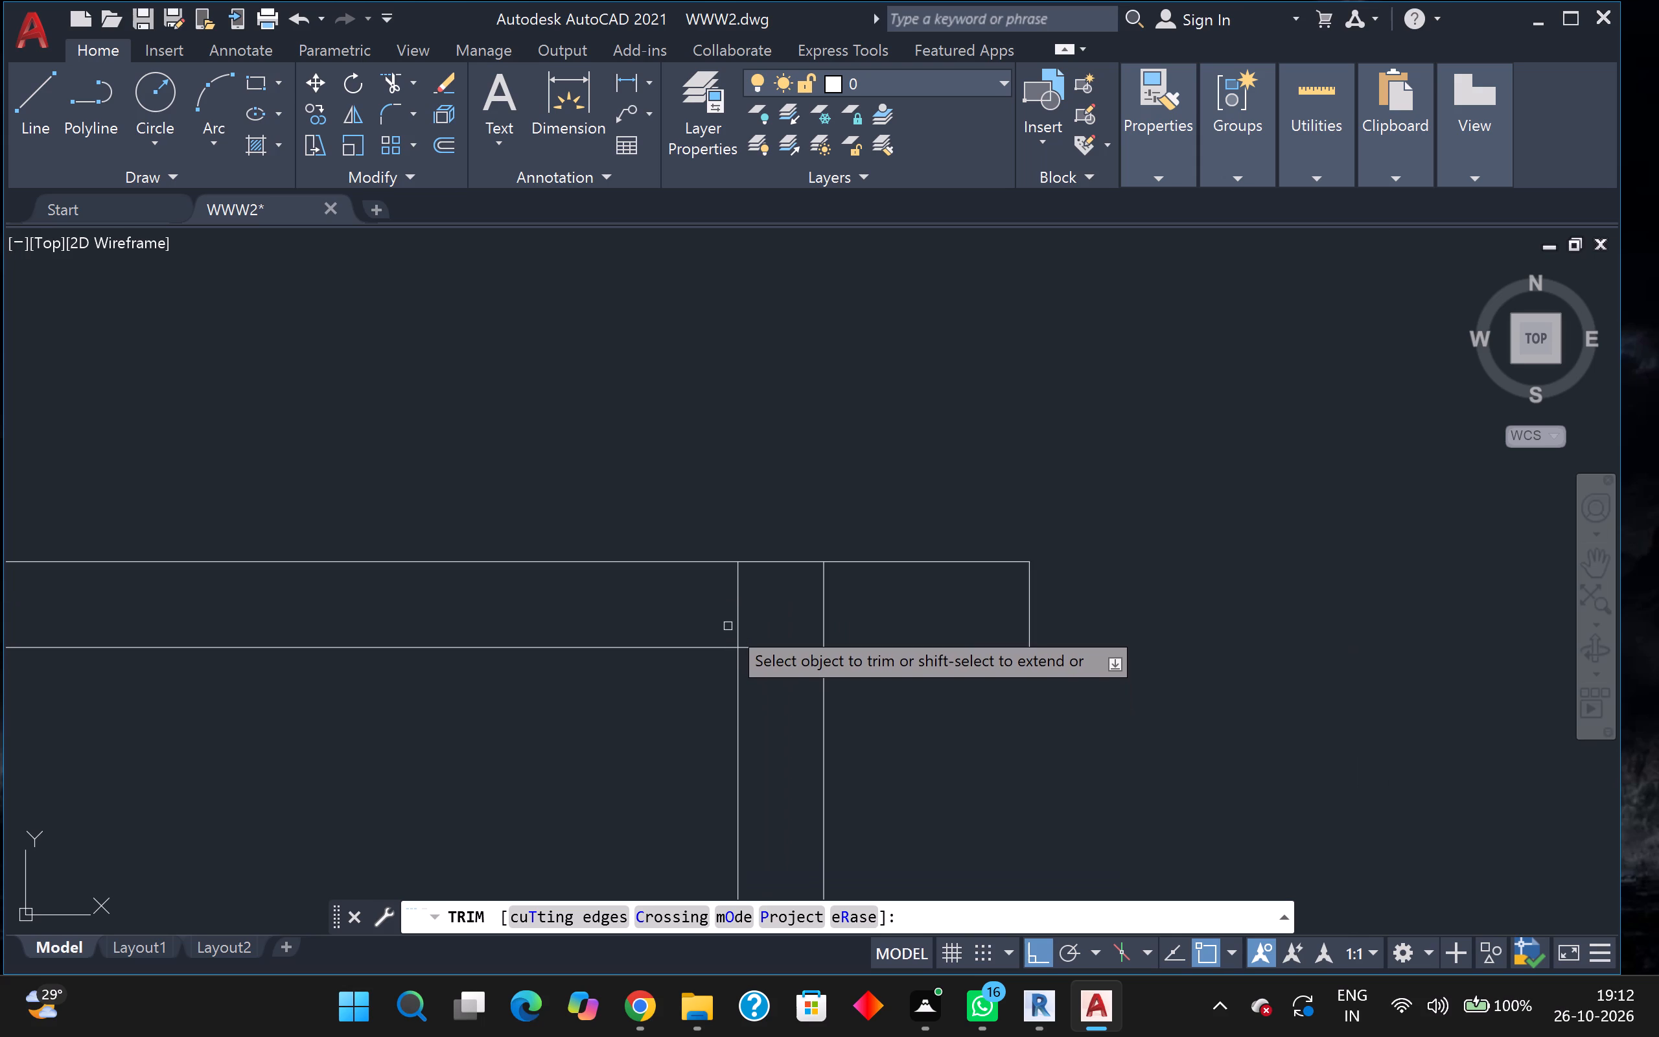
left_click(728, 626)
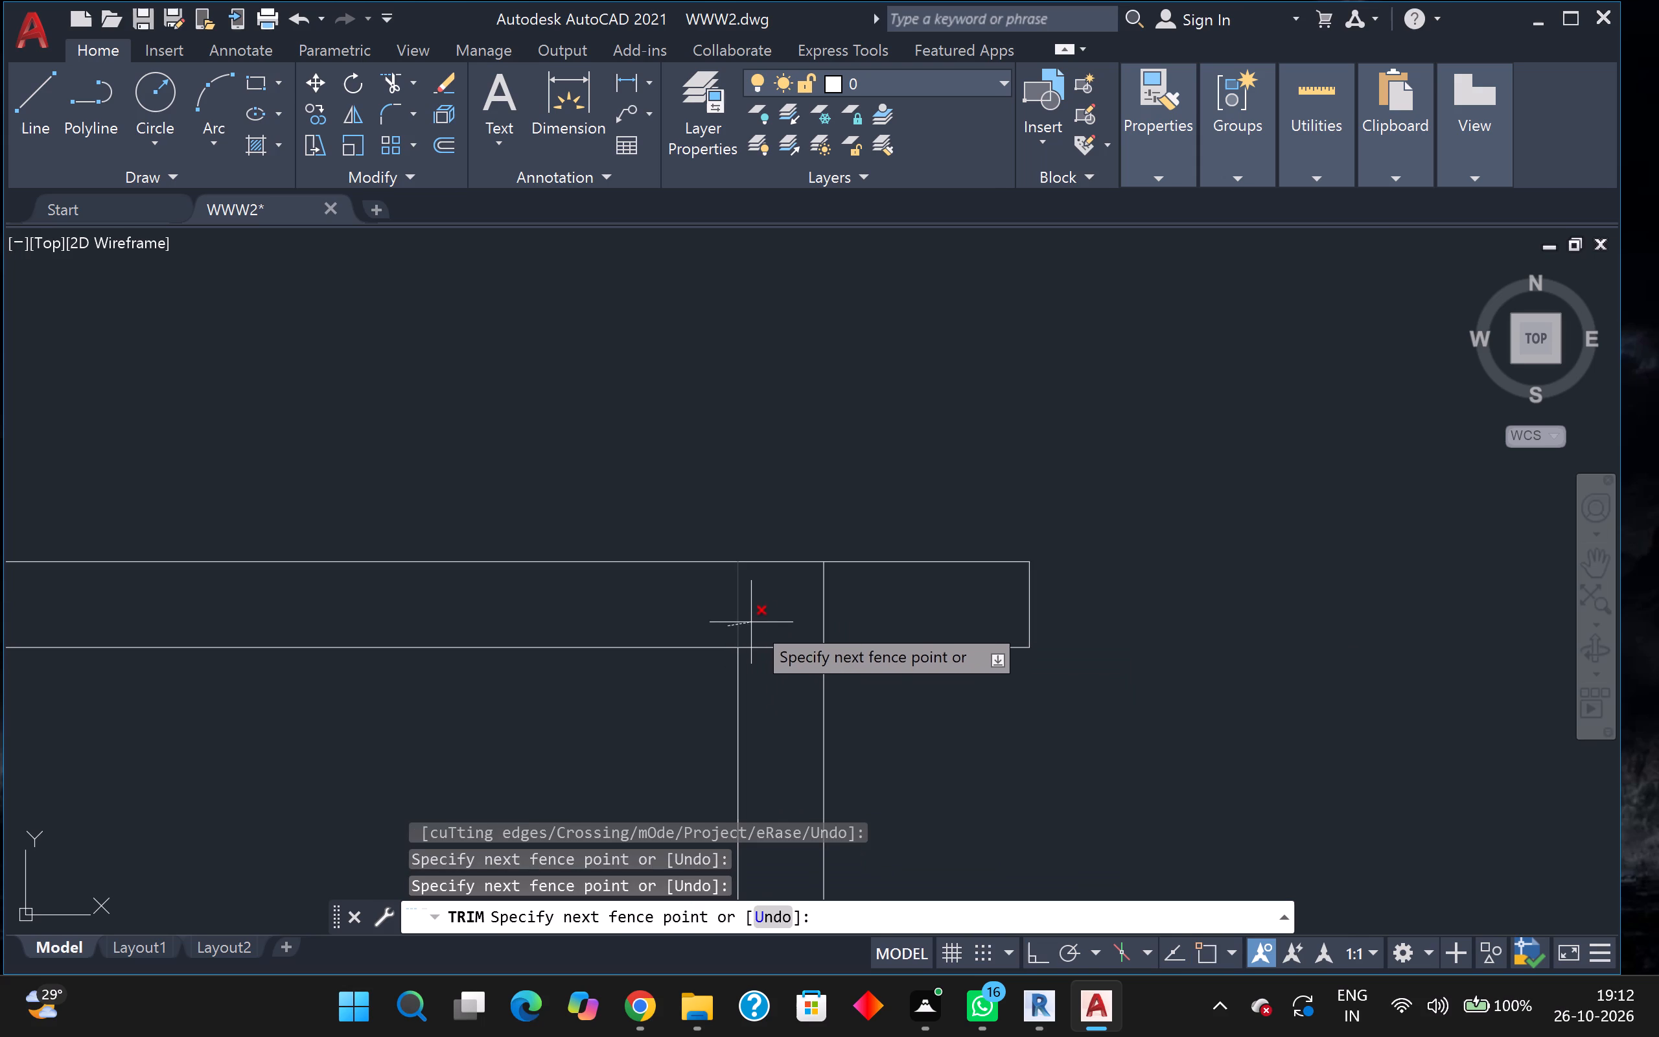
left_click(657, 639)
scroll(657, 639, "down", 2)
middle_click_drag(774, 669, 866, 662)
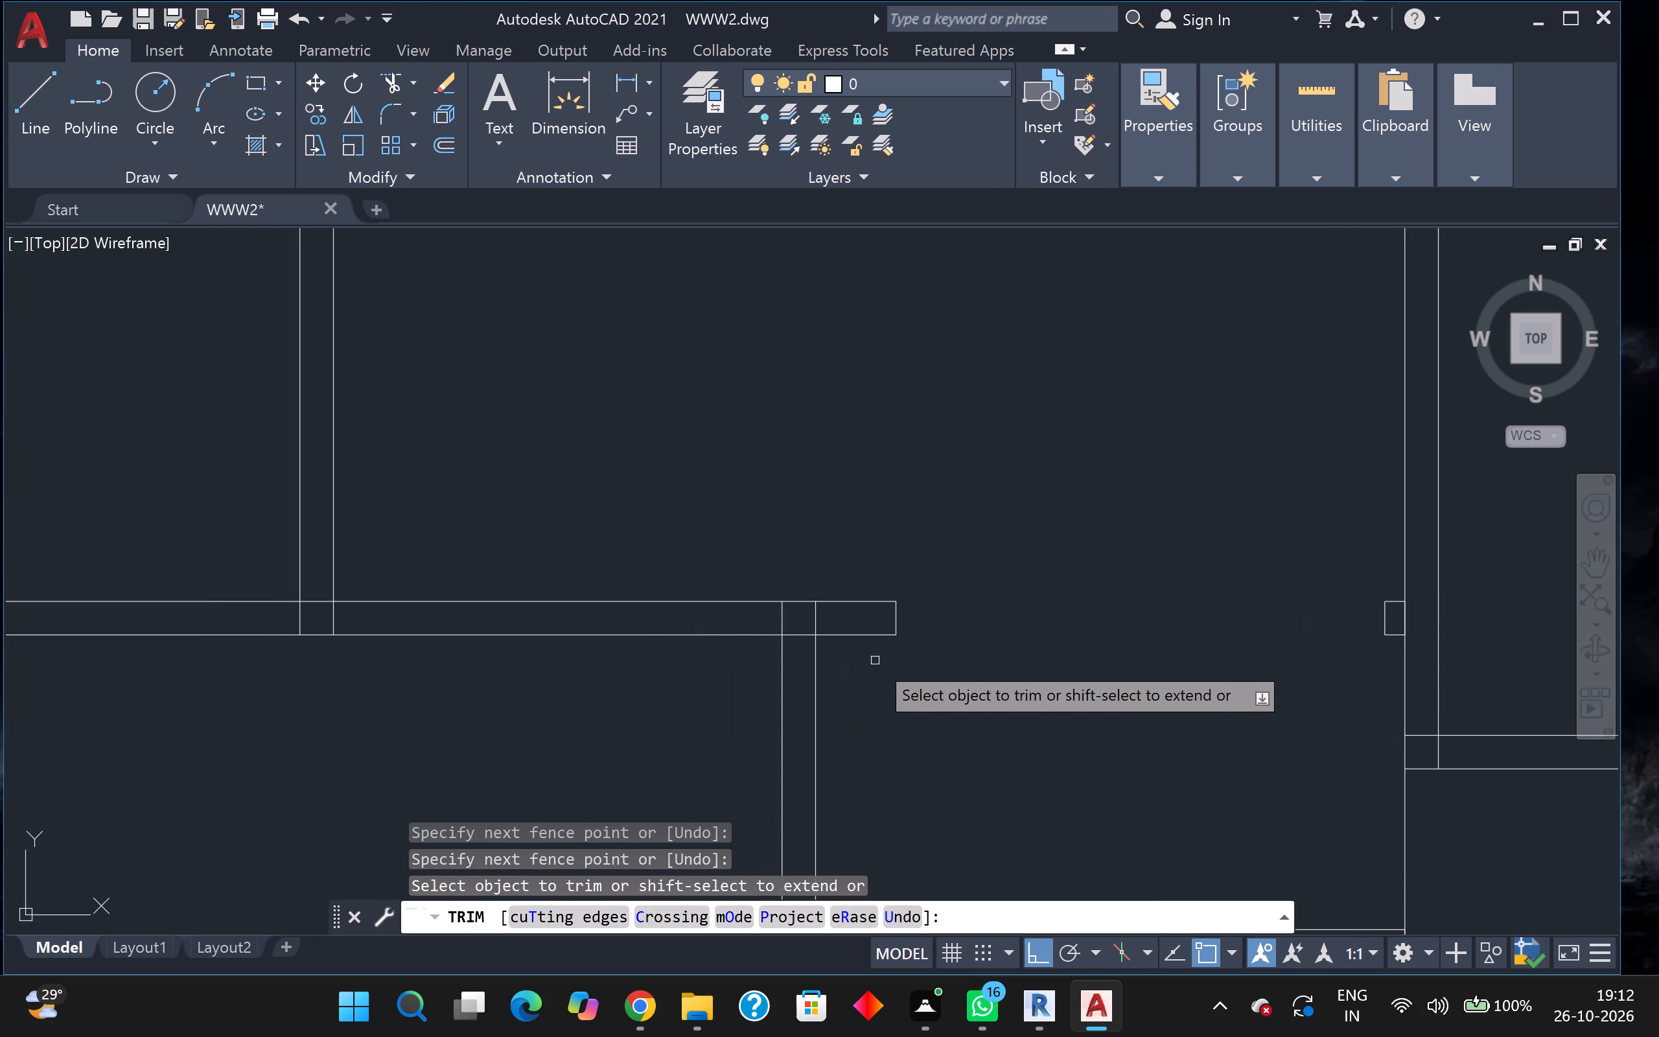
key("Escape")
Mark a 3' door opening in the southwest room's north partition, starting 3" west of its east partition, with lines across the wall at both ends.
key("l")
key("Return")
scroll(816, 658, "up", 1)
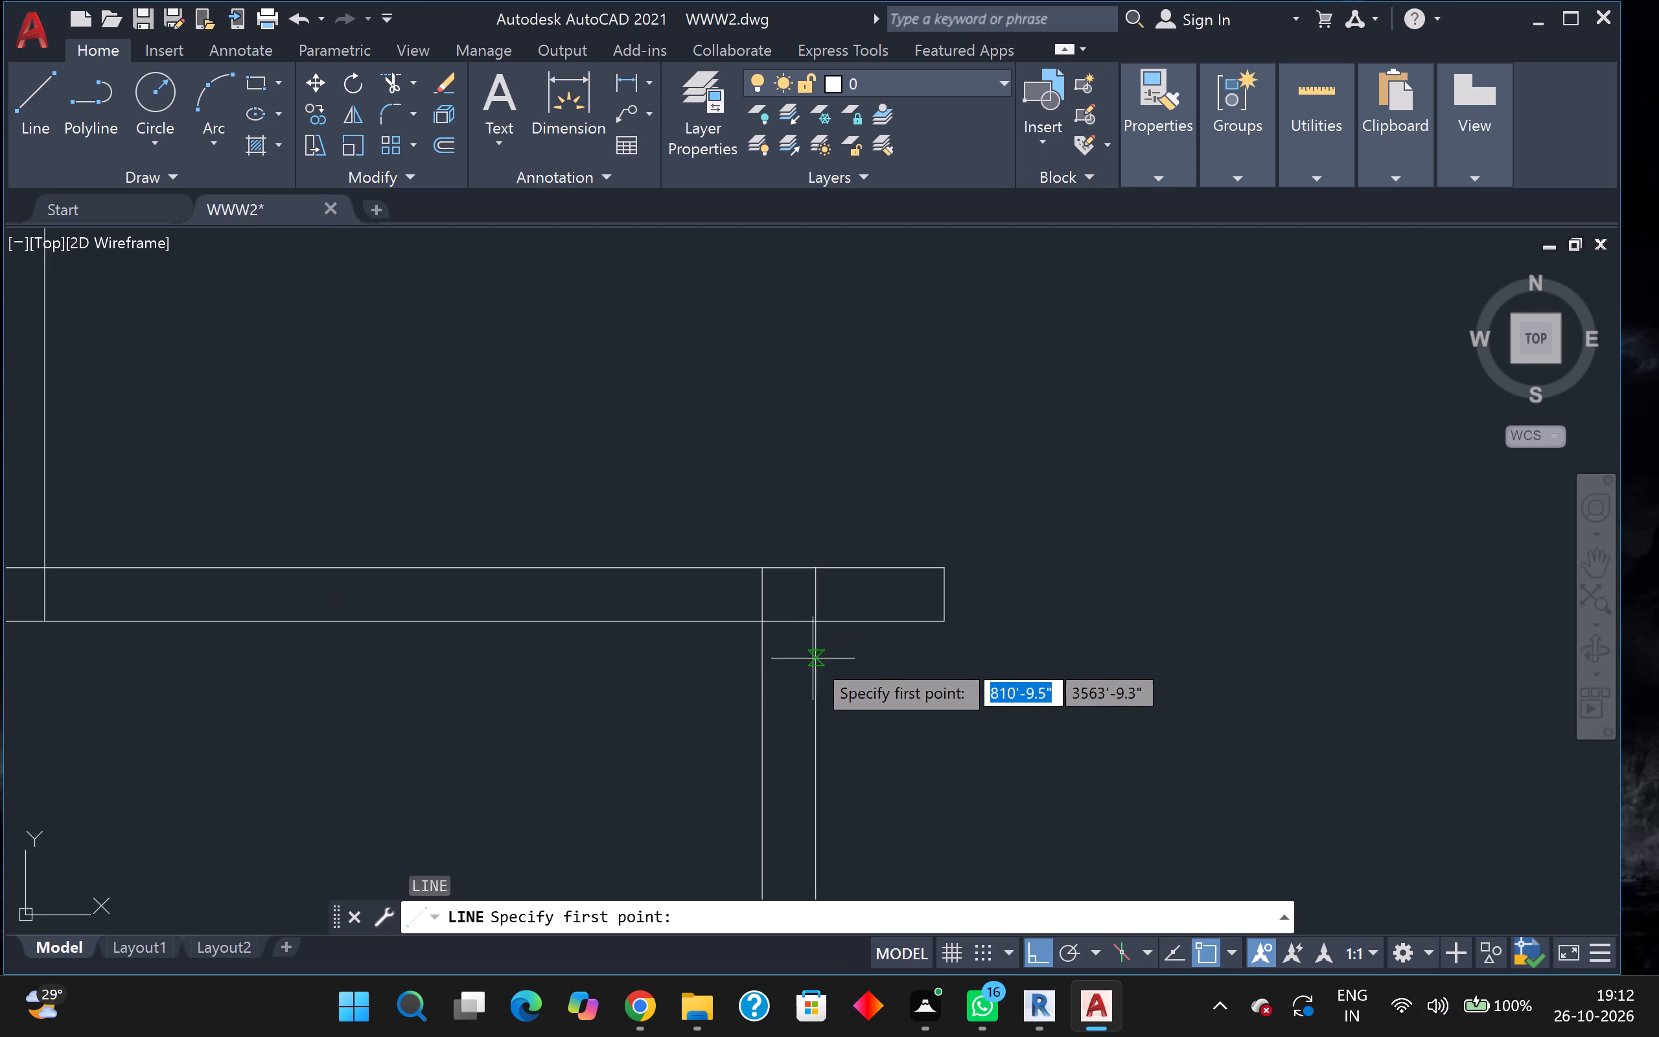
left_click(759, 573)
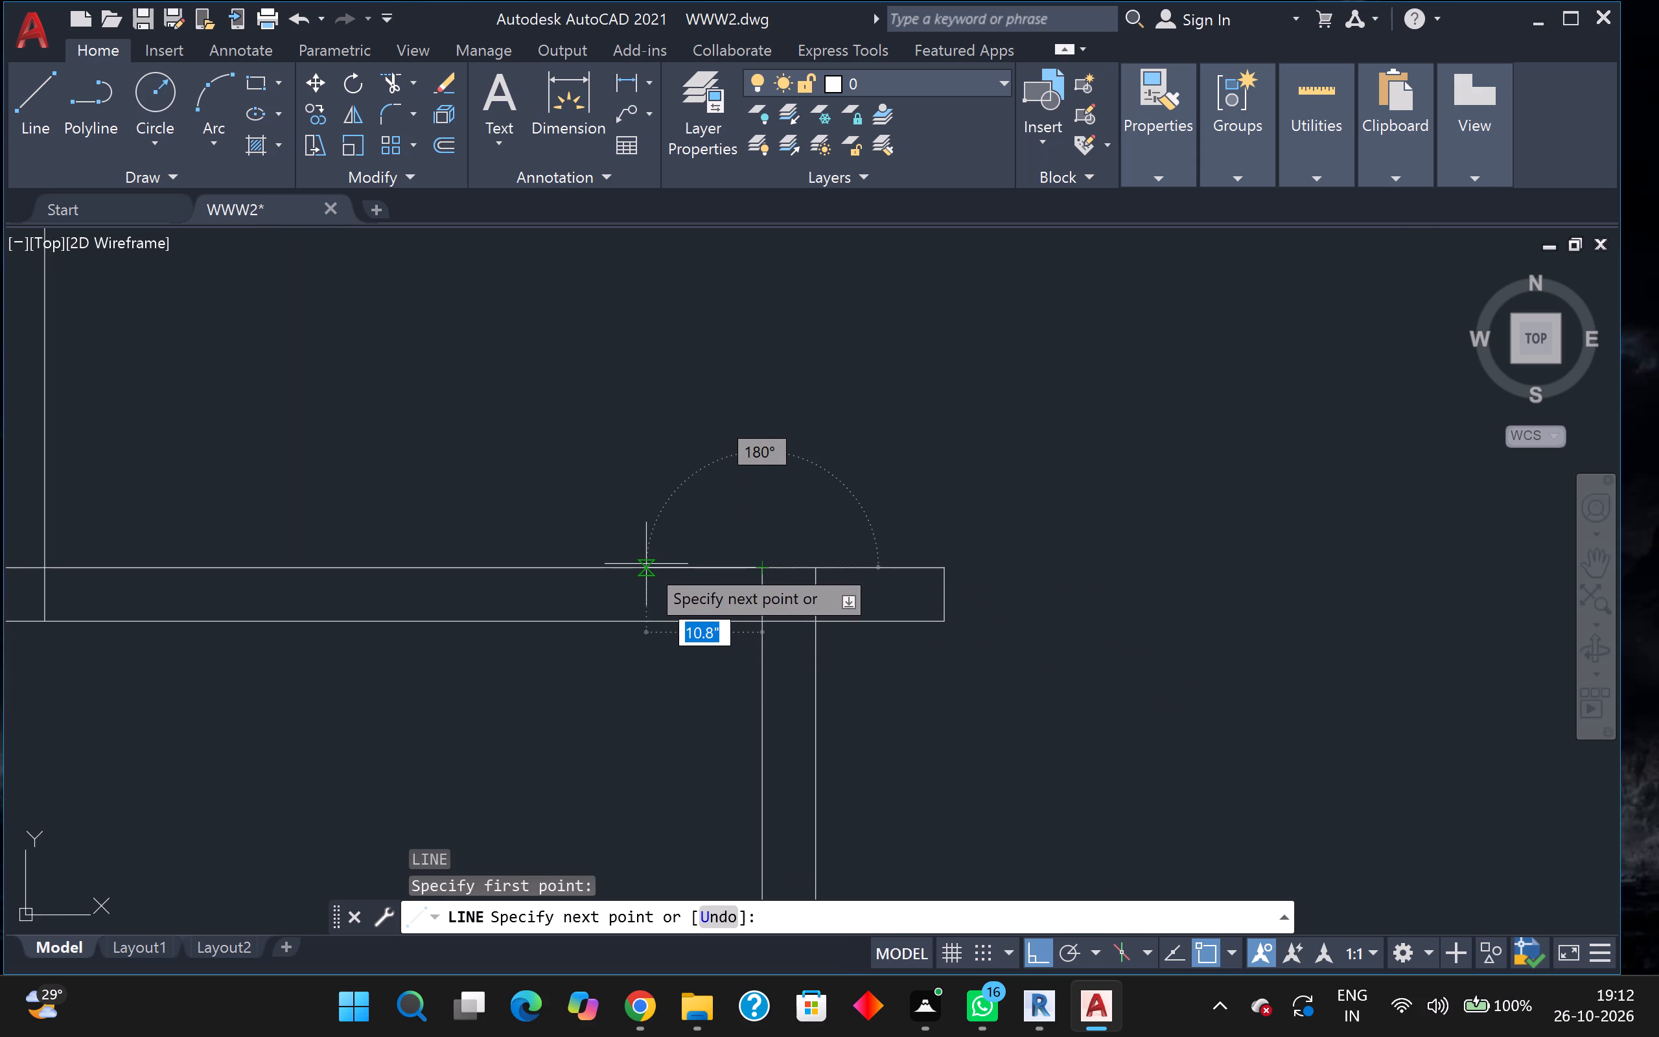
key("3")
key("Return")
scroll(693, 675, "up", 2)
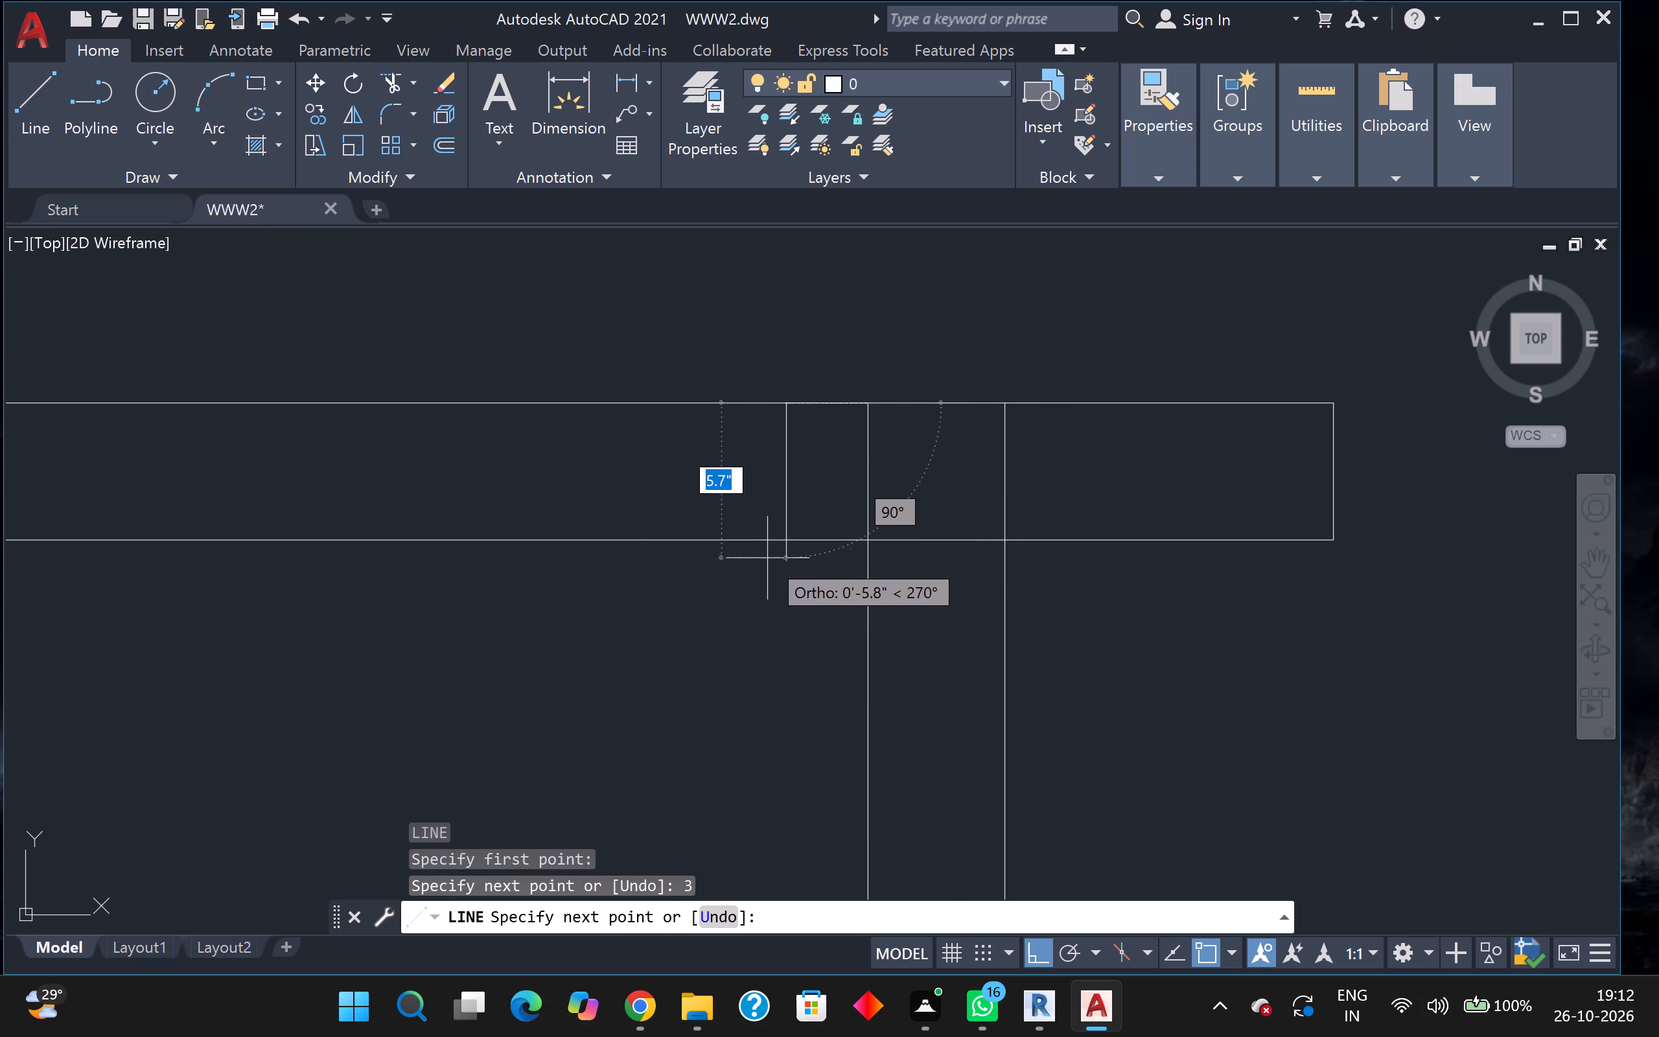
left_click(787, 543)
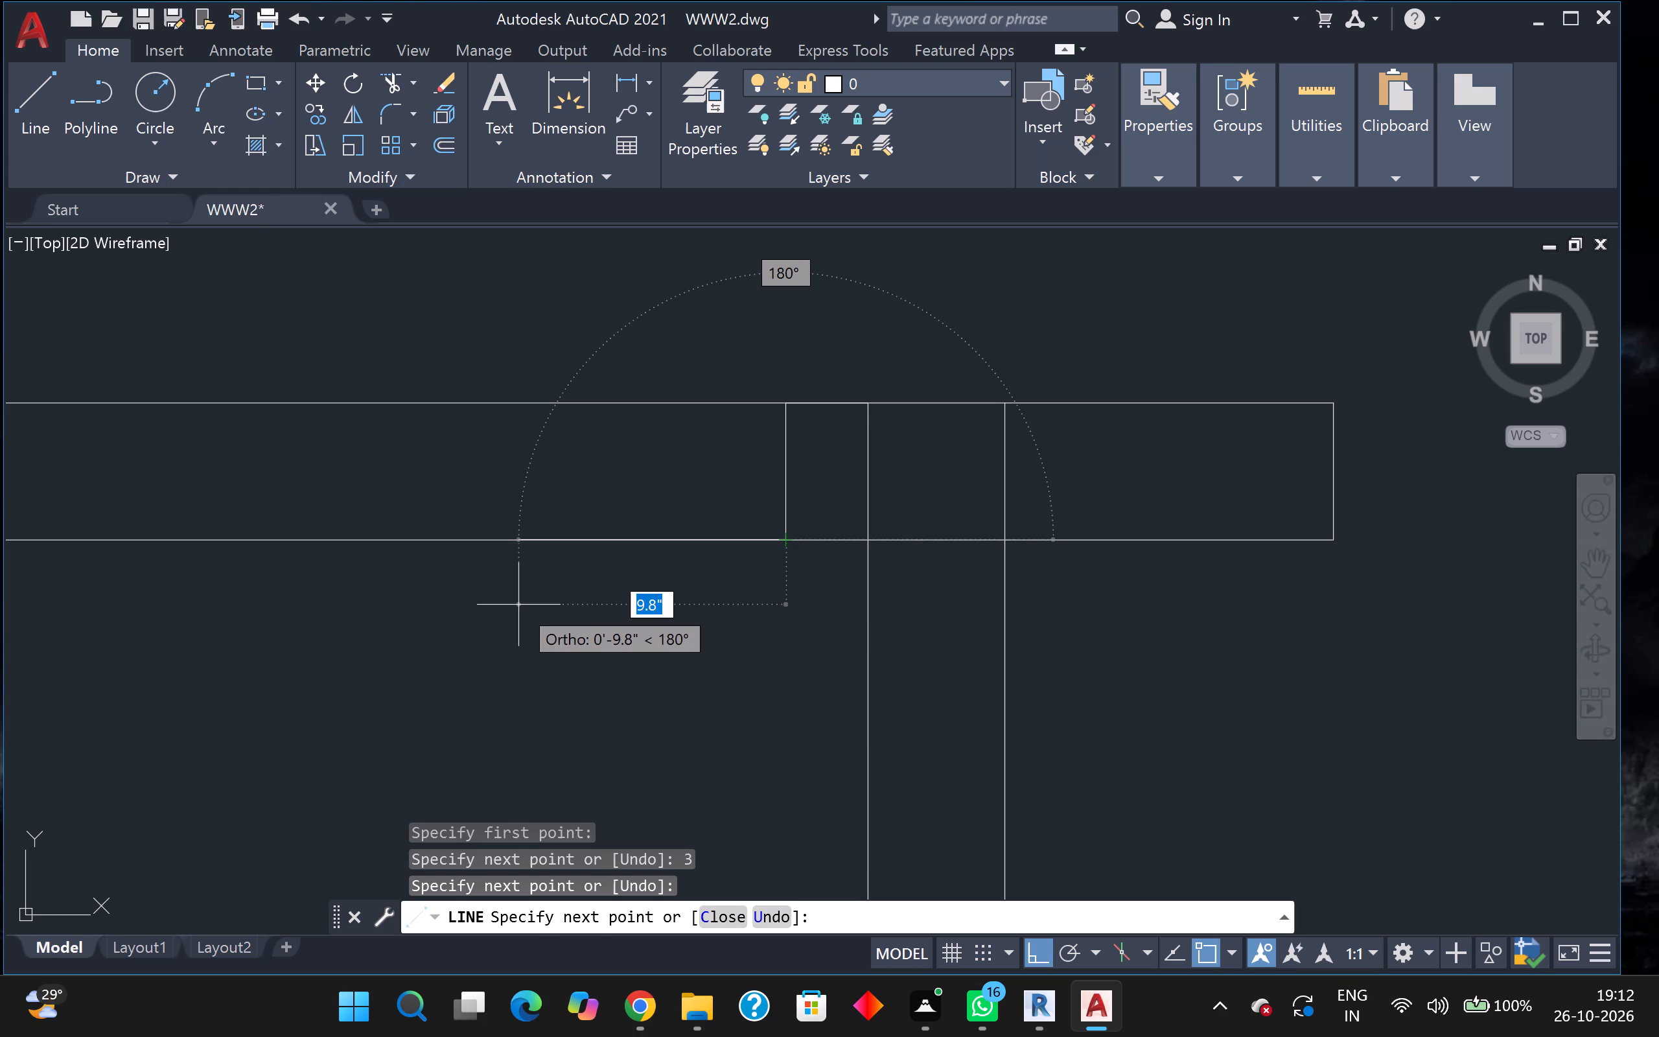
type("3'")
key("Return")
scroll(511, 600, "down", 2)
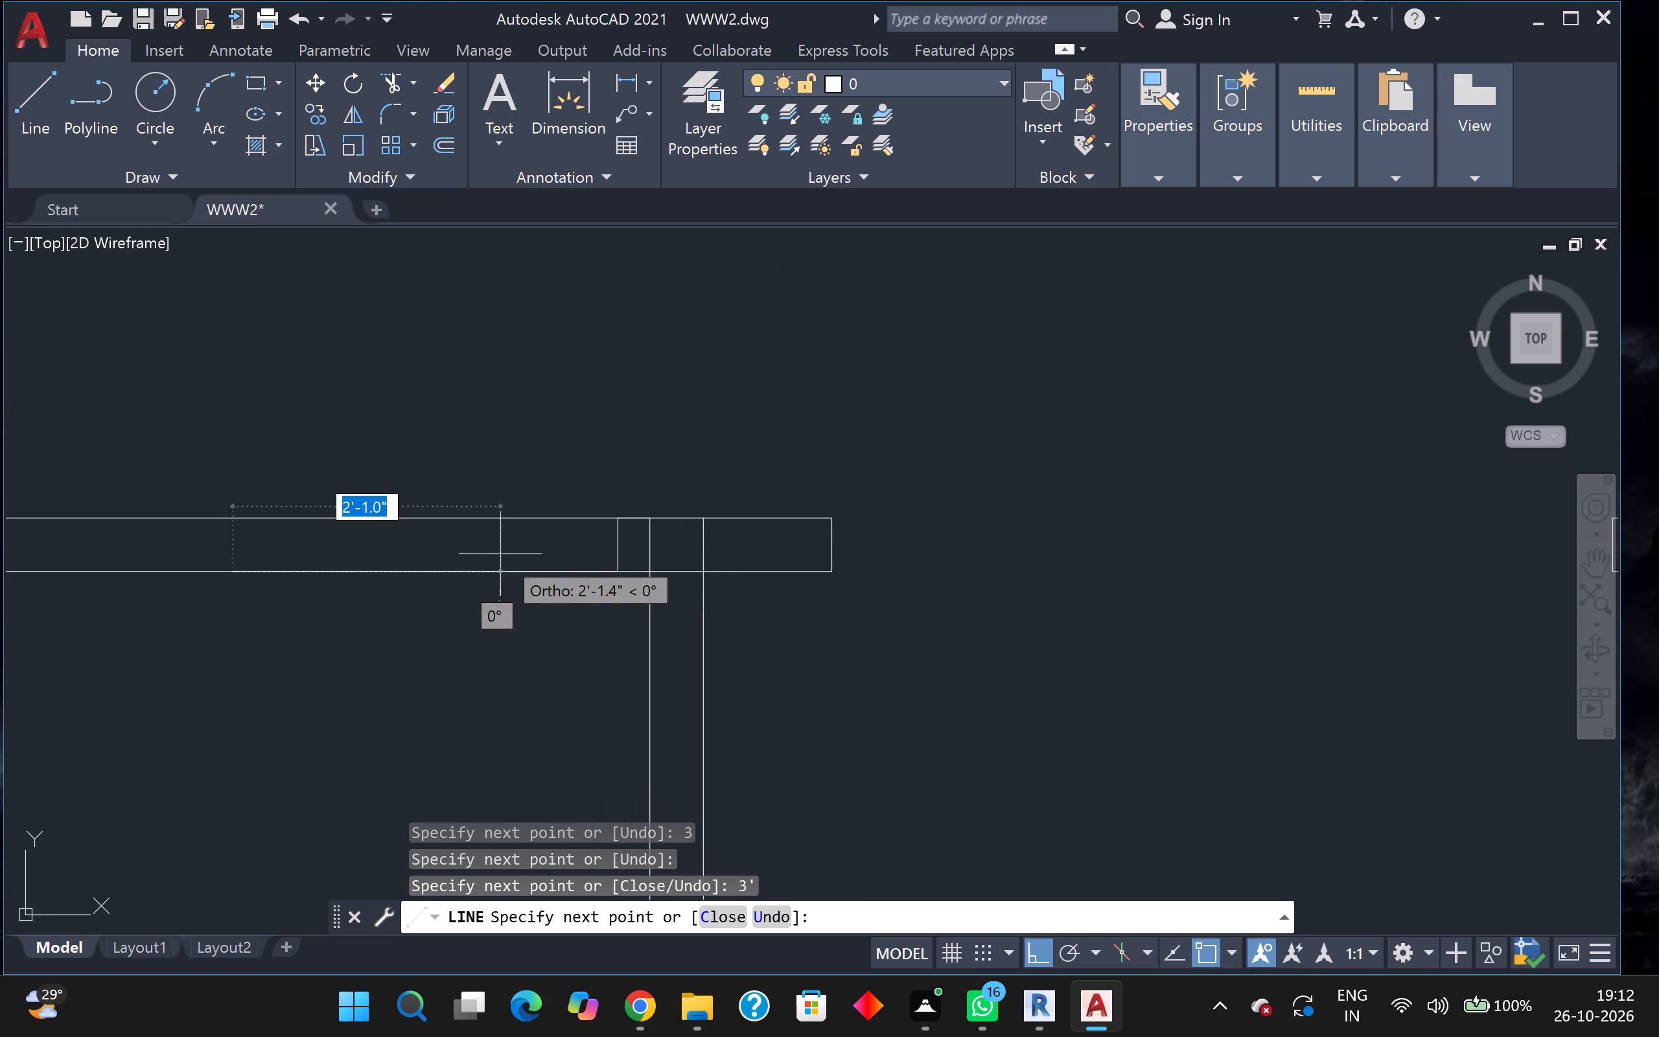
left_click(229, 515)
scroll(244, 509, "down", 2)
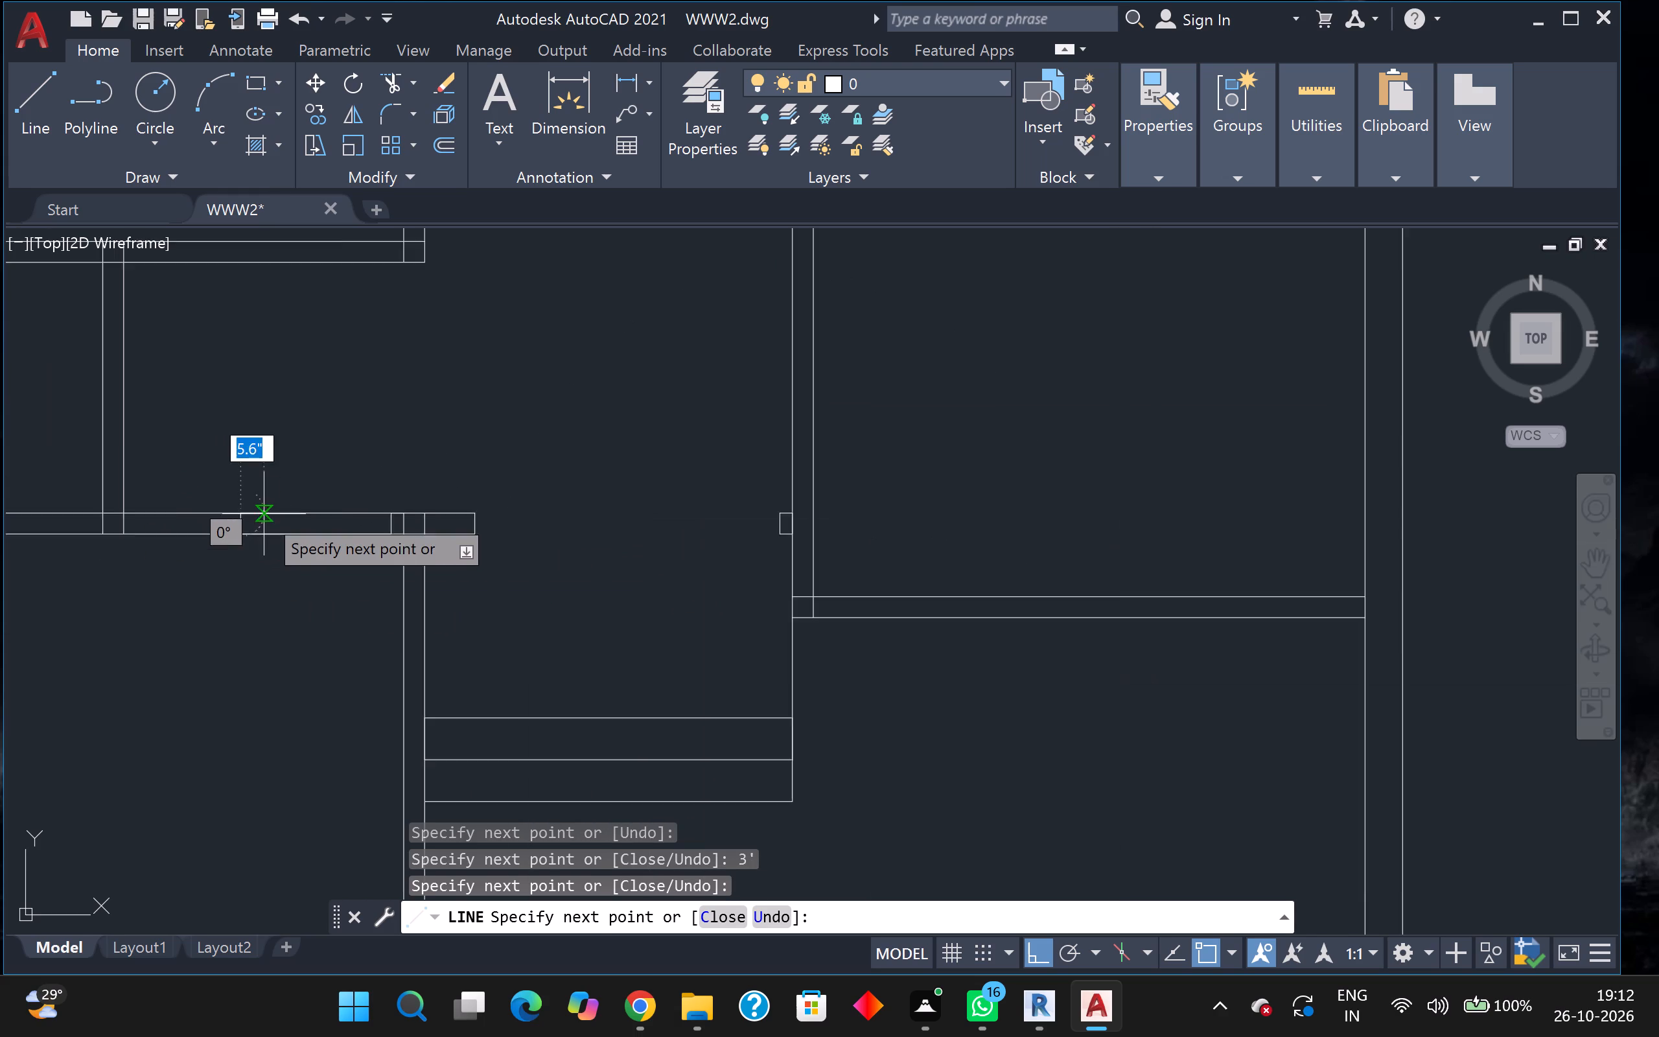
scroll(264, 514, "down", 2)
middle_click_drag(274, 509, 460, 520)
scroll(463, 520, "up", 1)
key("Escape")
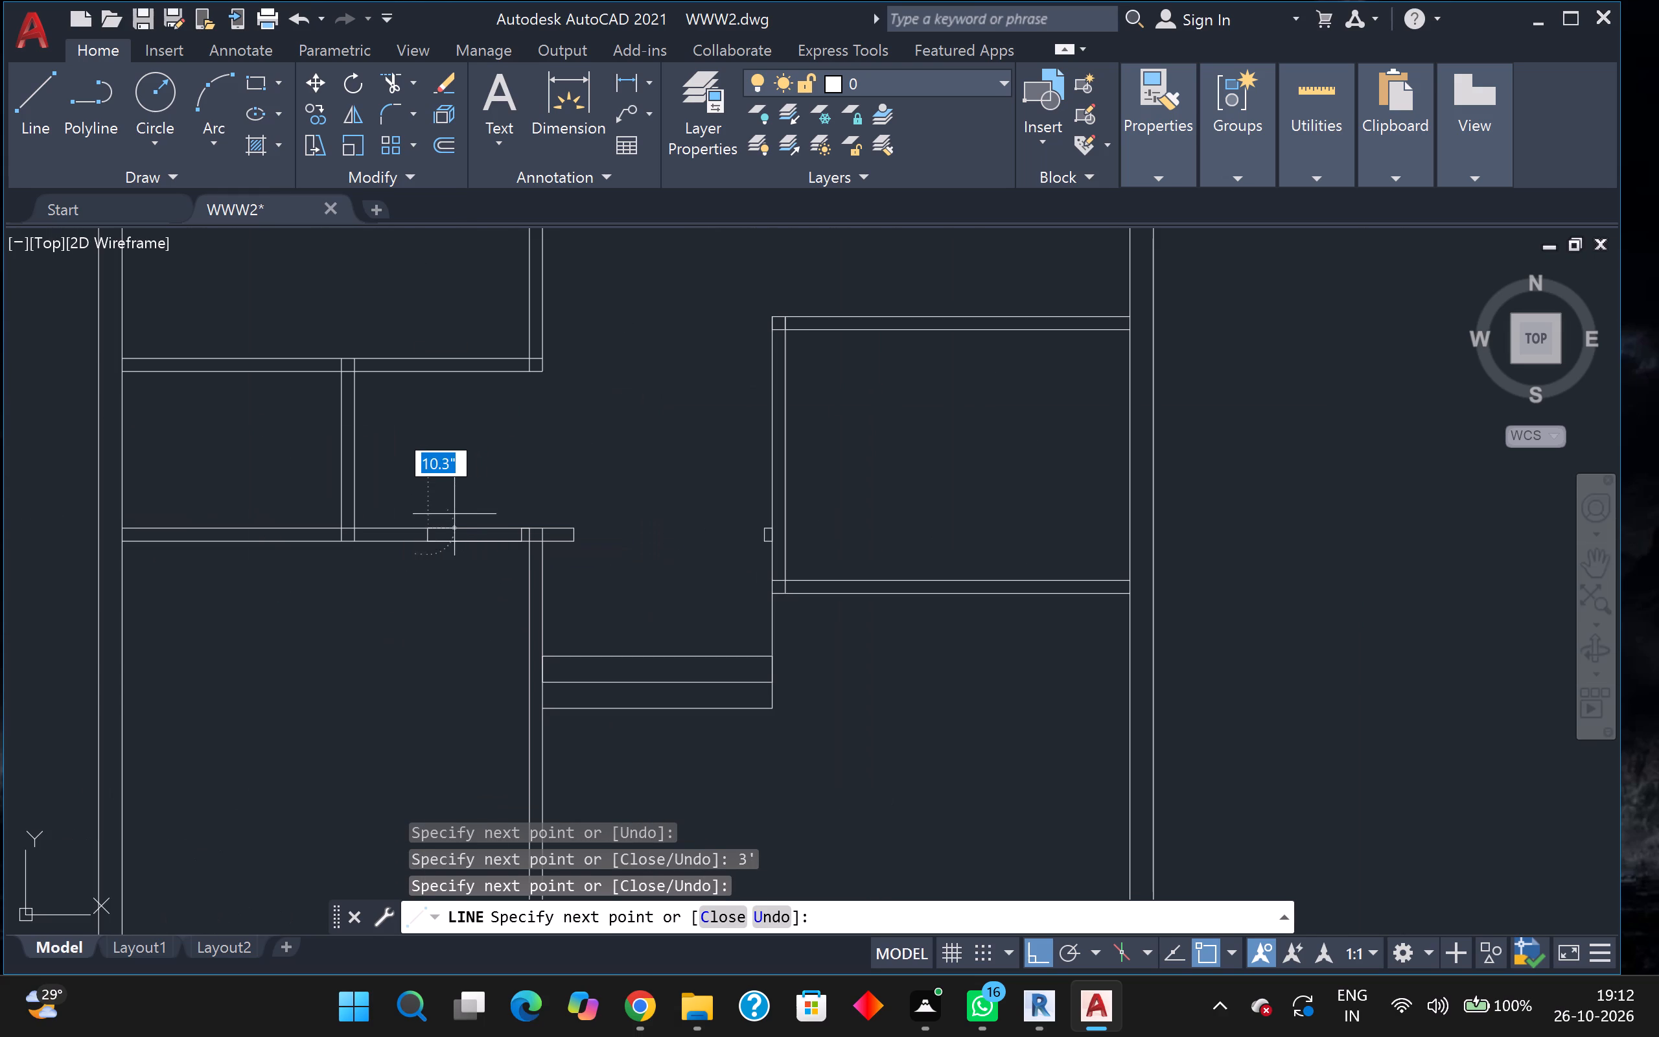
Trim both faces of the southwest room's north partition between the jamb lines to open the 3' doorway.
left_click(389, 69)
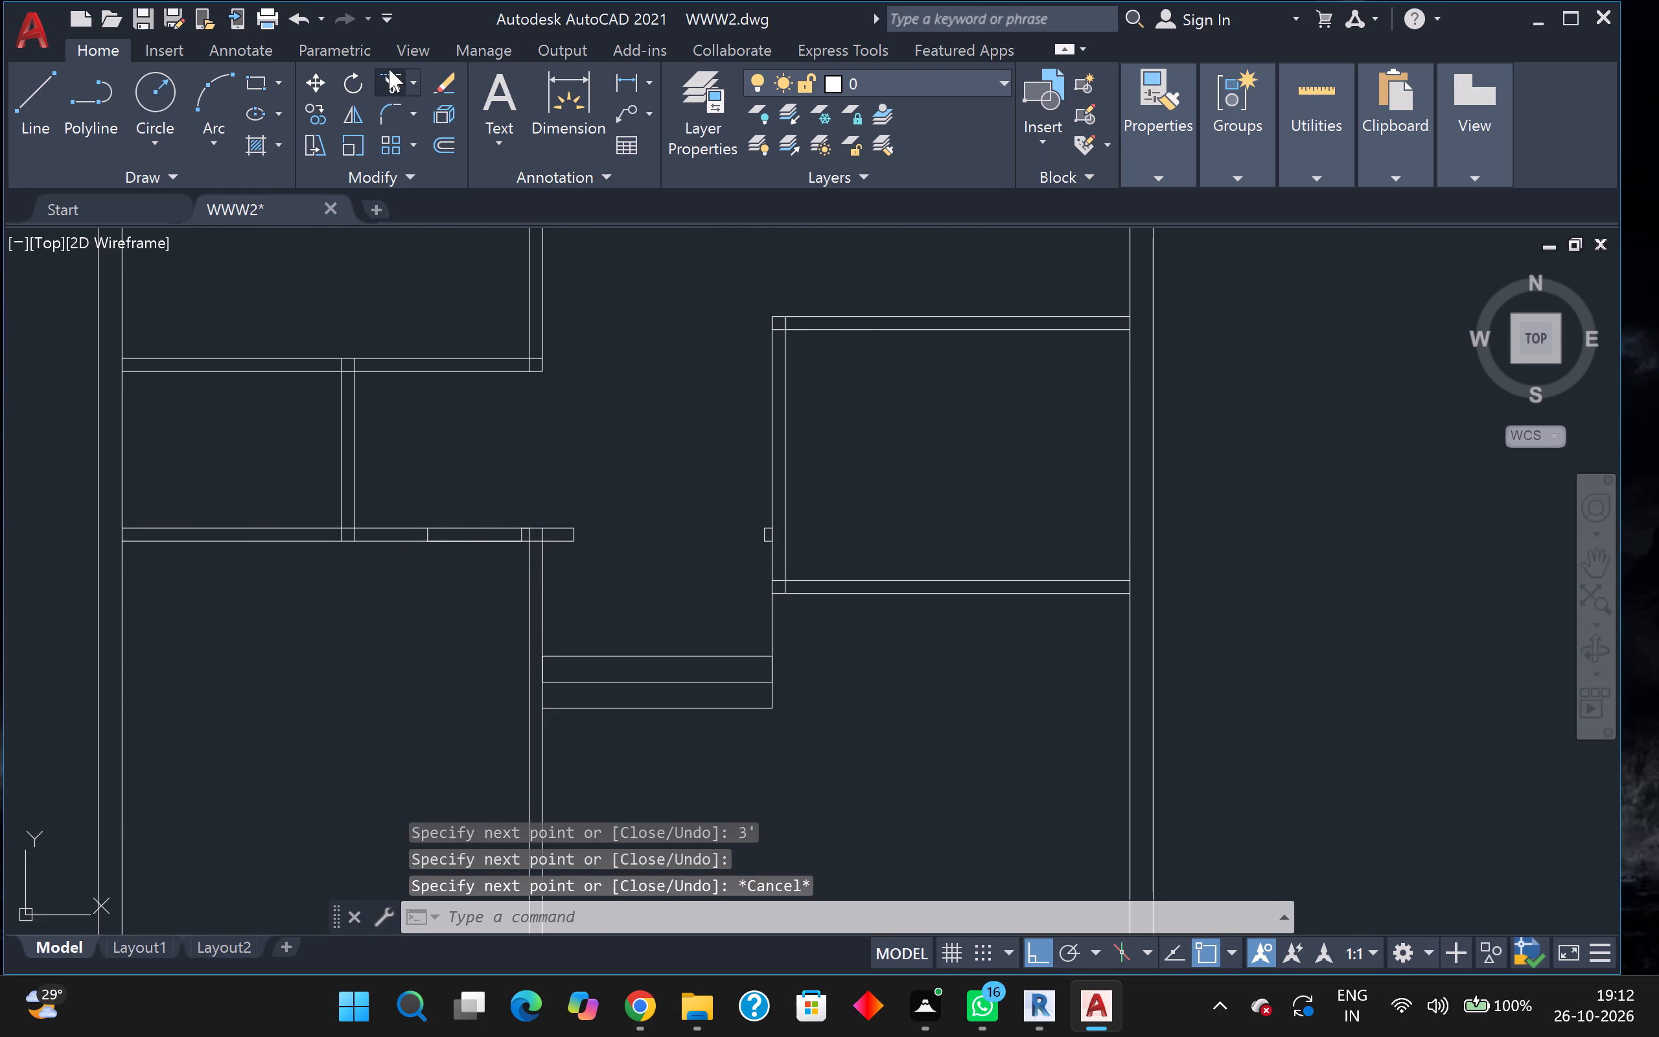
left_click(479, 514)
left_click_drag(481, 547, 482, 554)
Trim the overlapping lines where the southwest room's east partition meets the wall stub, leaving a clean T-junction.
scroll(483, 552, "up", 4)
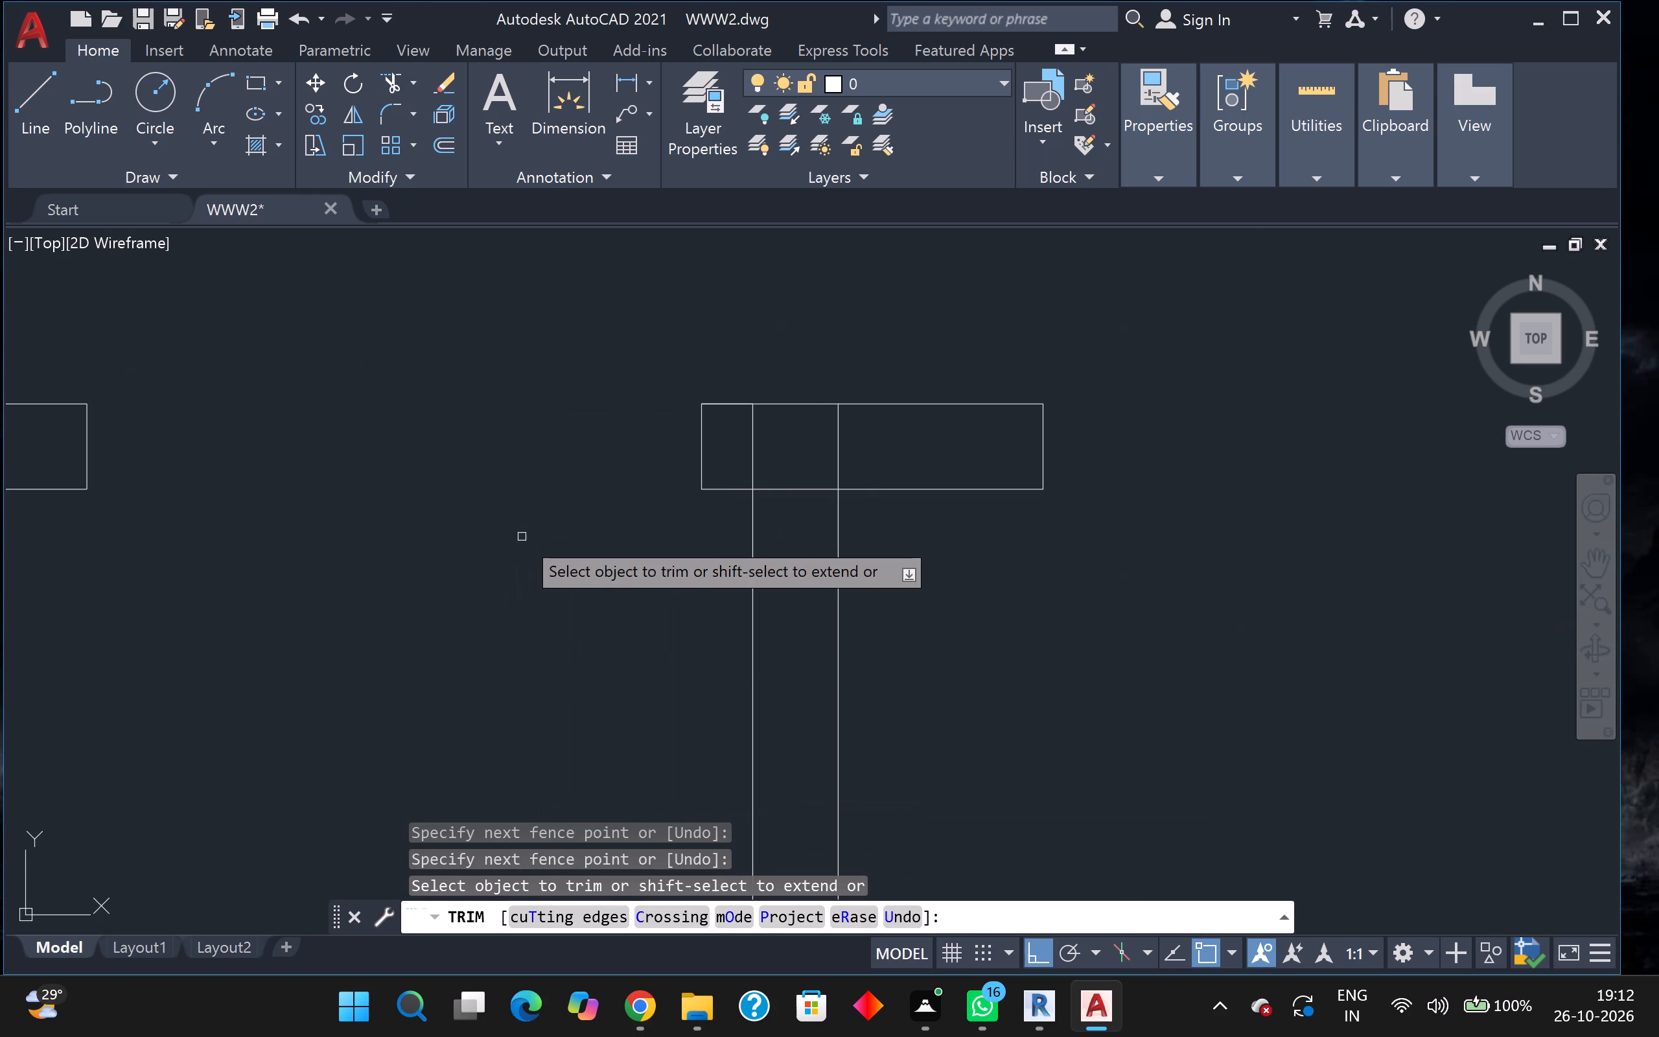
left_click(746, 461)
left_click(839, 453)
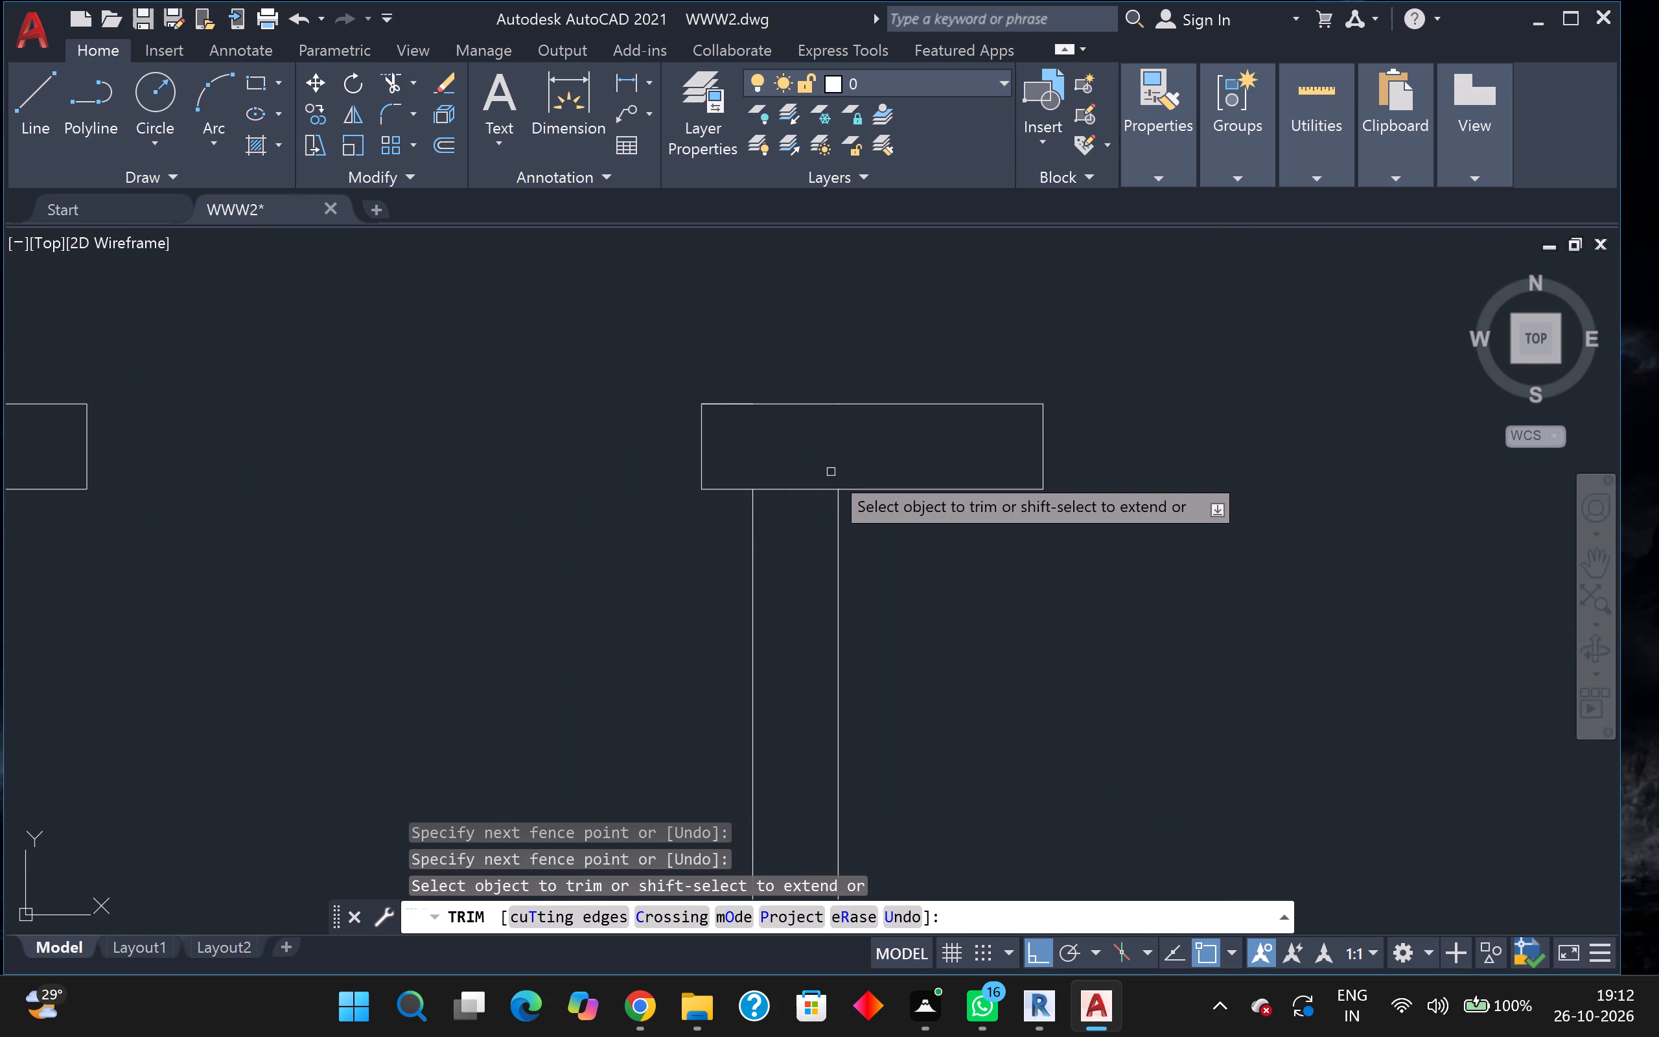
left_click(804, 470)
left_click(777, 532)
Trim the overlapping lines where the short cross partition meets the southwest room's north partition.
scroll(777, 532, "down", 2)
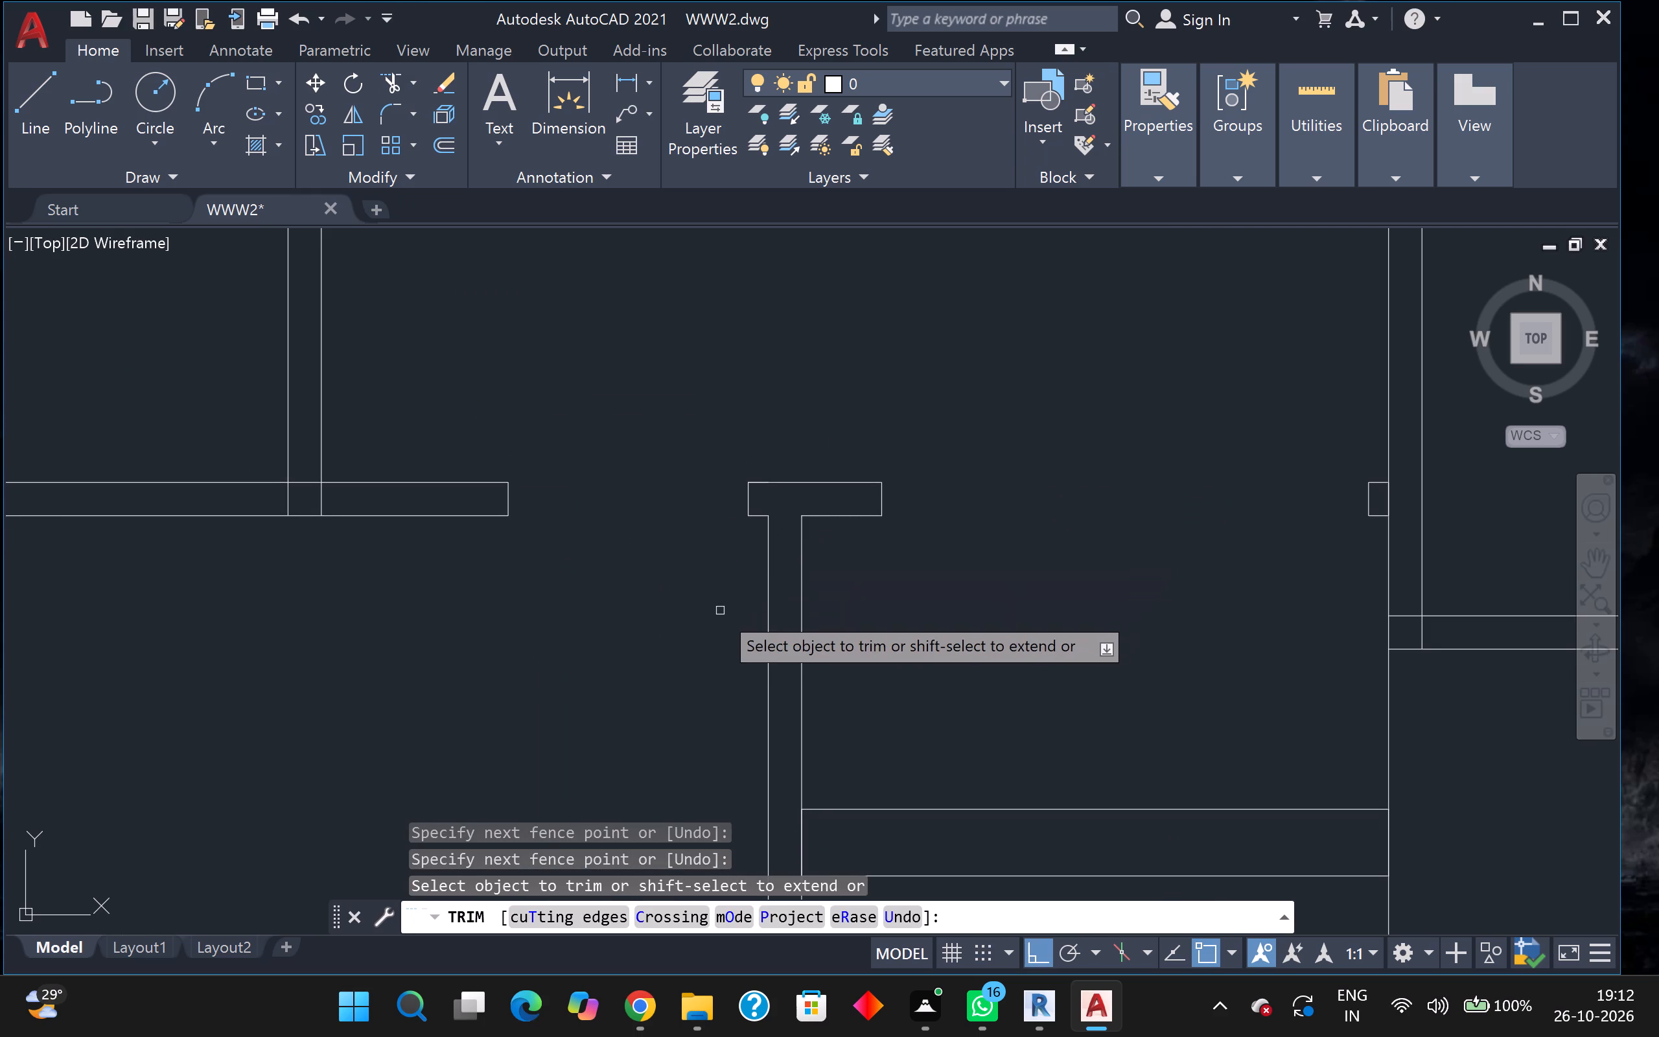
scroll(701, 629, "down", 3)
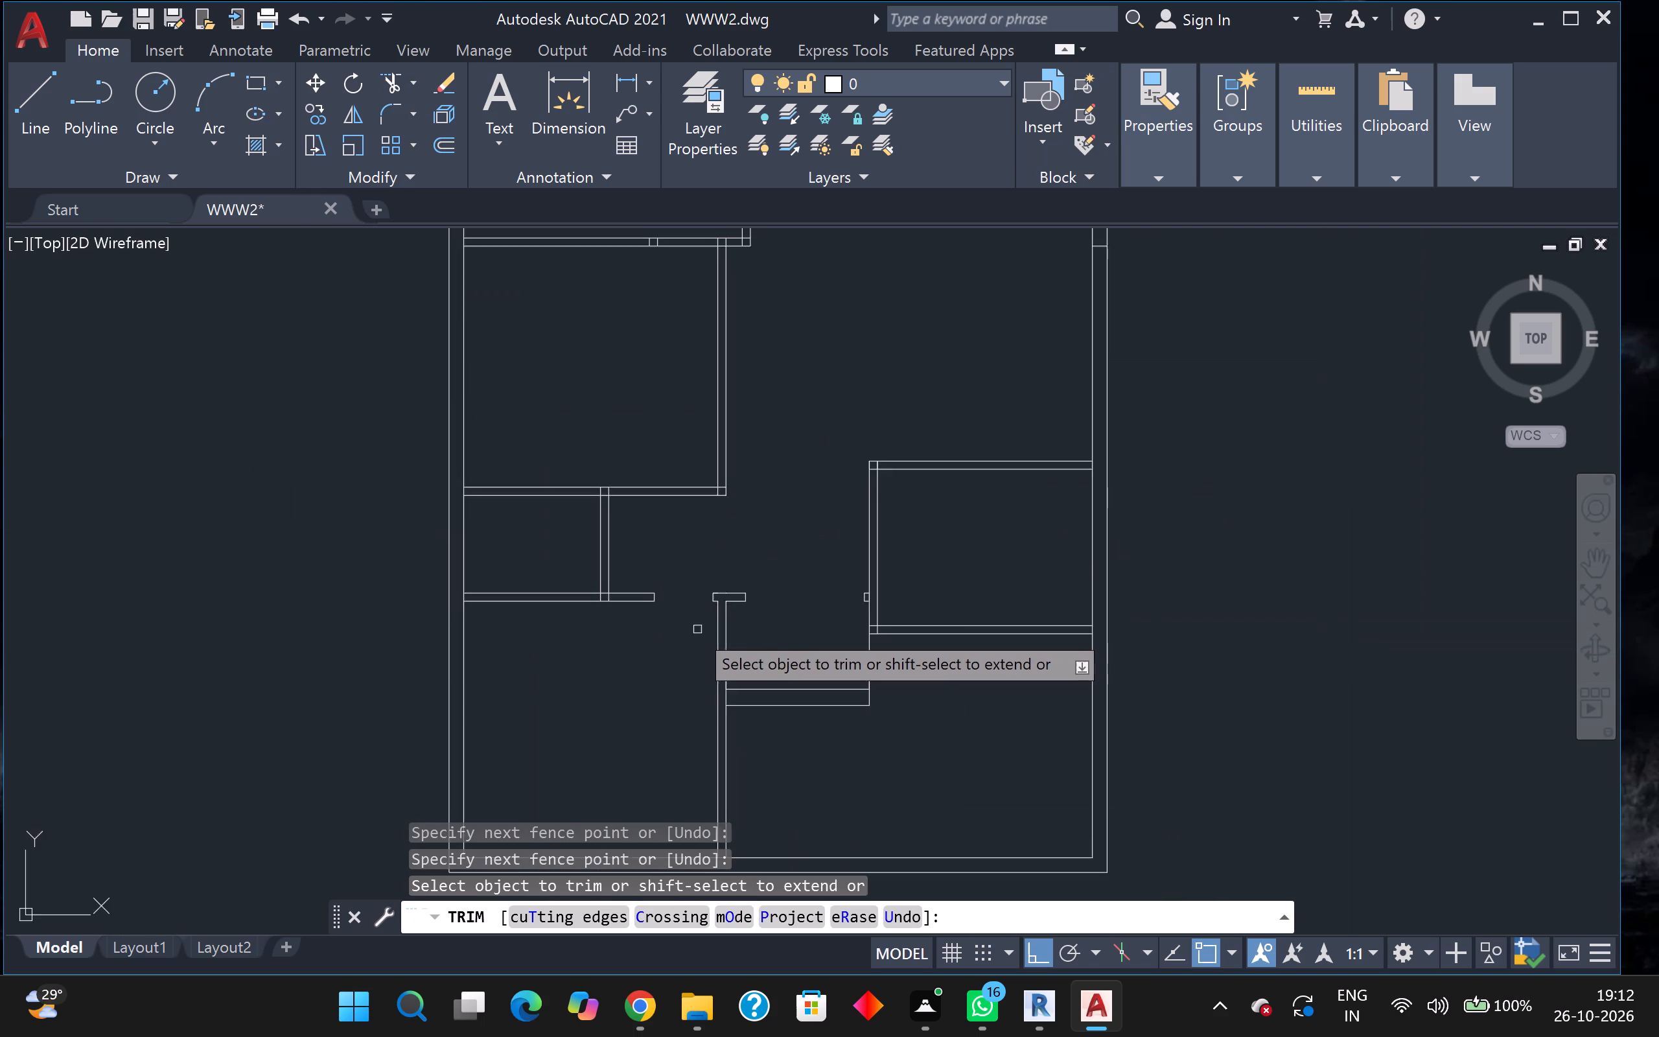
middle_click_drag(690, 629, 649, 493)
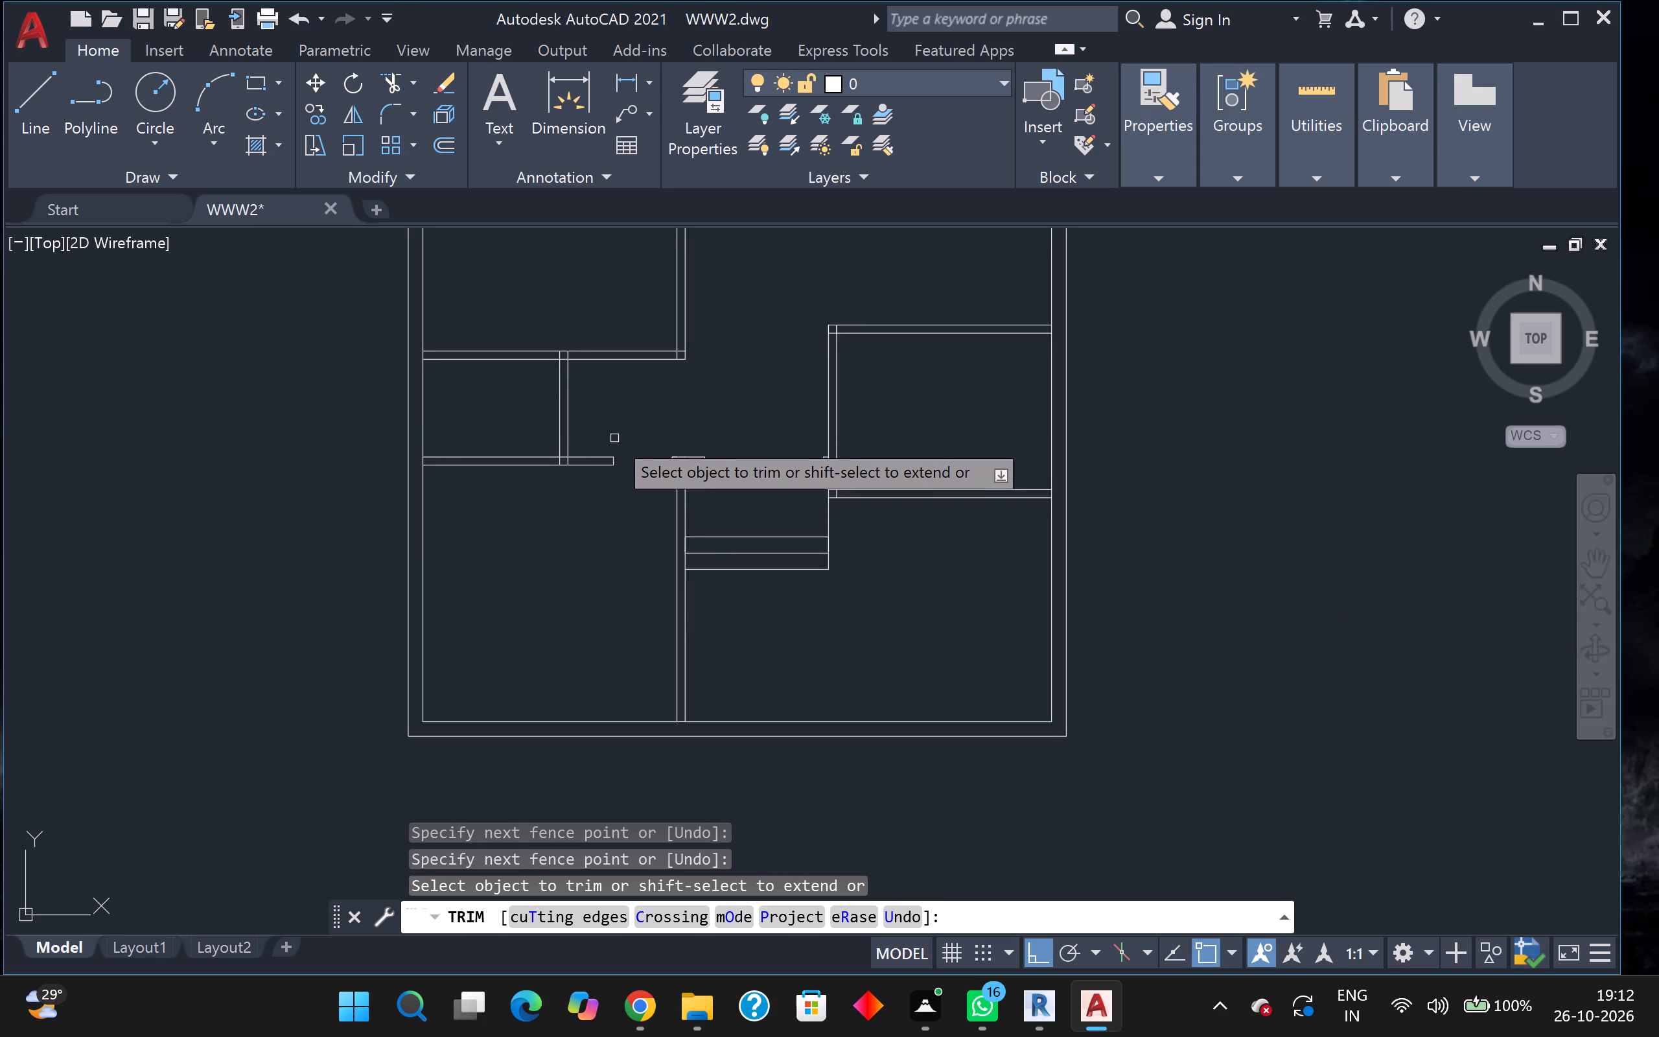
scroll(612, 437, "up", 1)
middle_click_drag(612, 435, 721, 495)
scroll(646, 559, "up", 1)
scroll(610, 504, "up", 1)
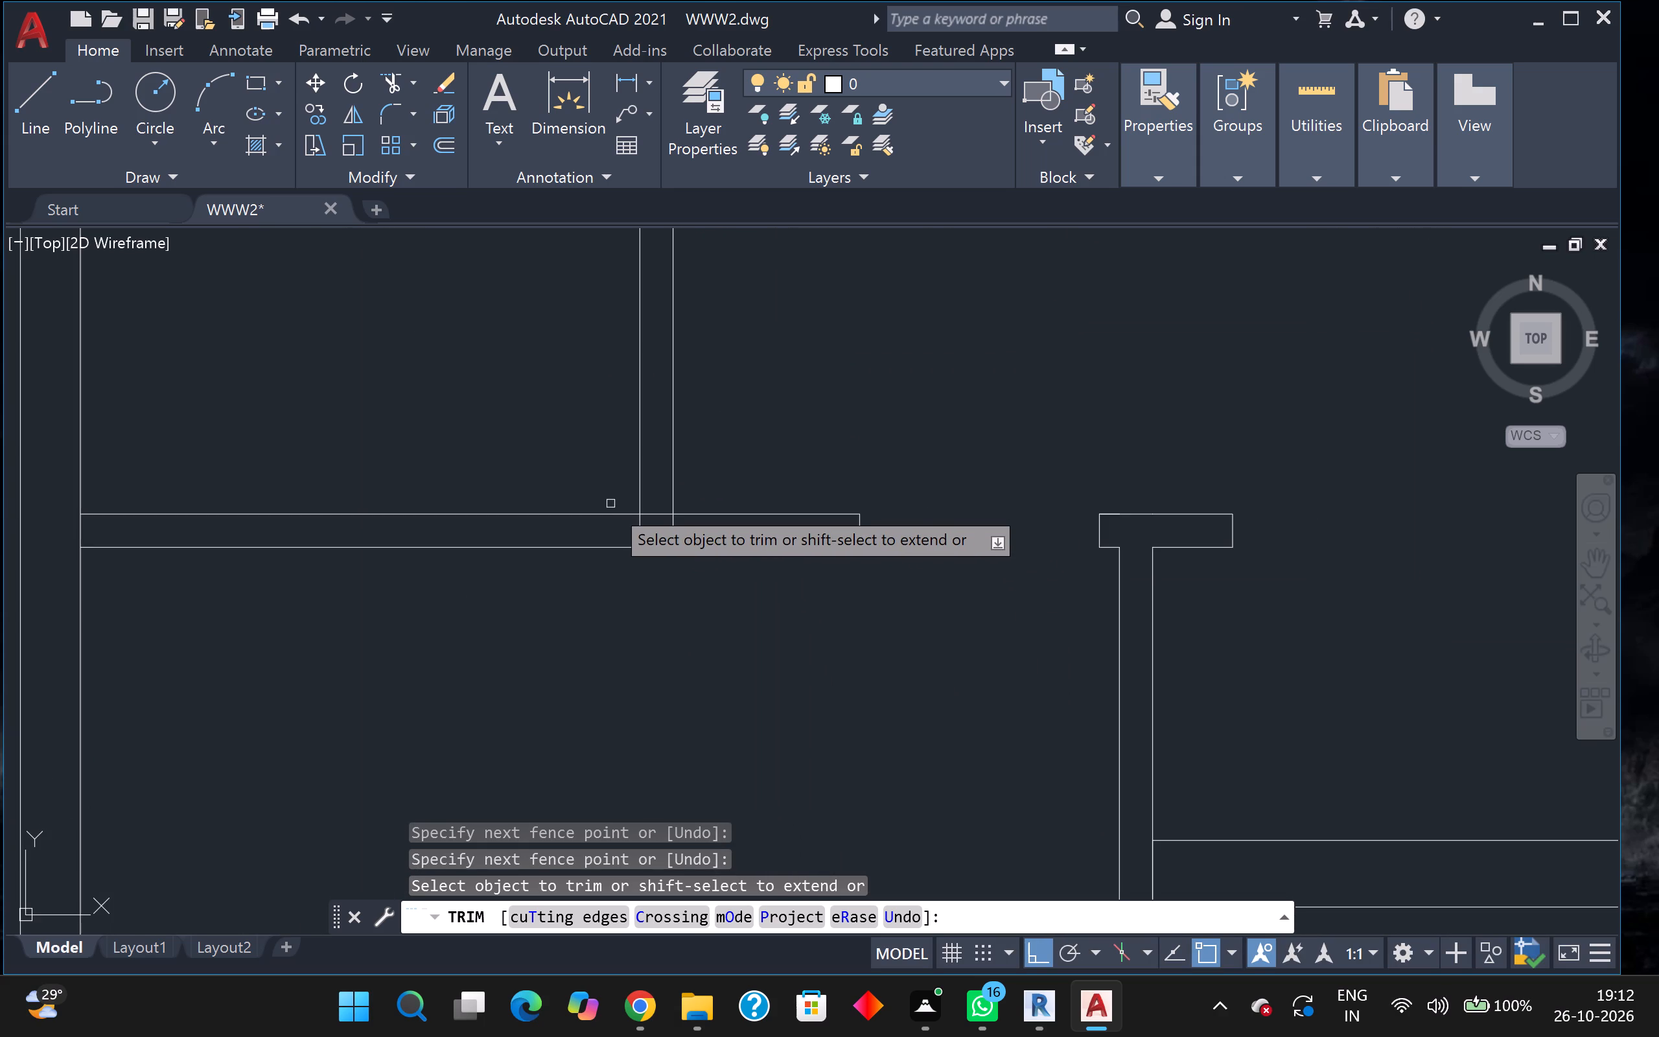
scroll(619, 528, "up", 2)
left_click_drag(633, 541, 641, 541)
left_click(725, 552)
left_click(759, 548)
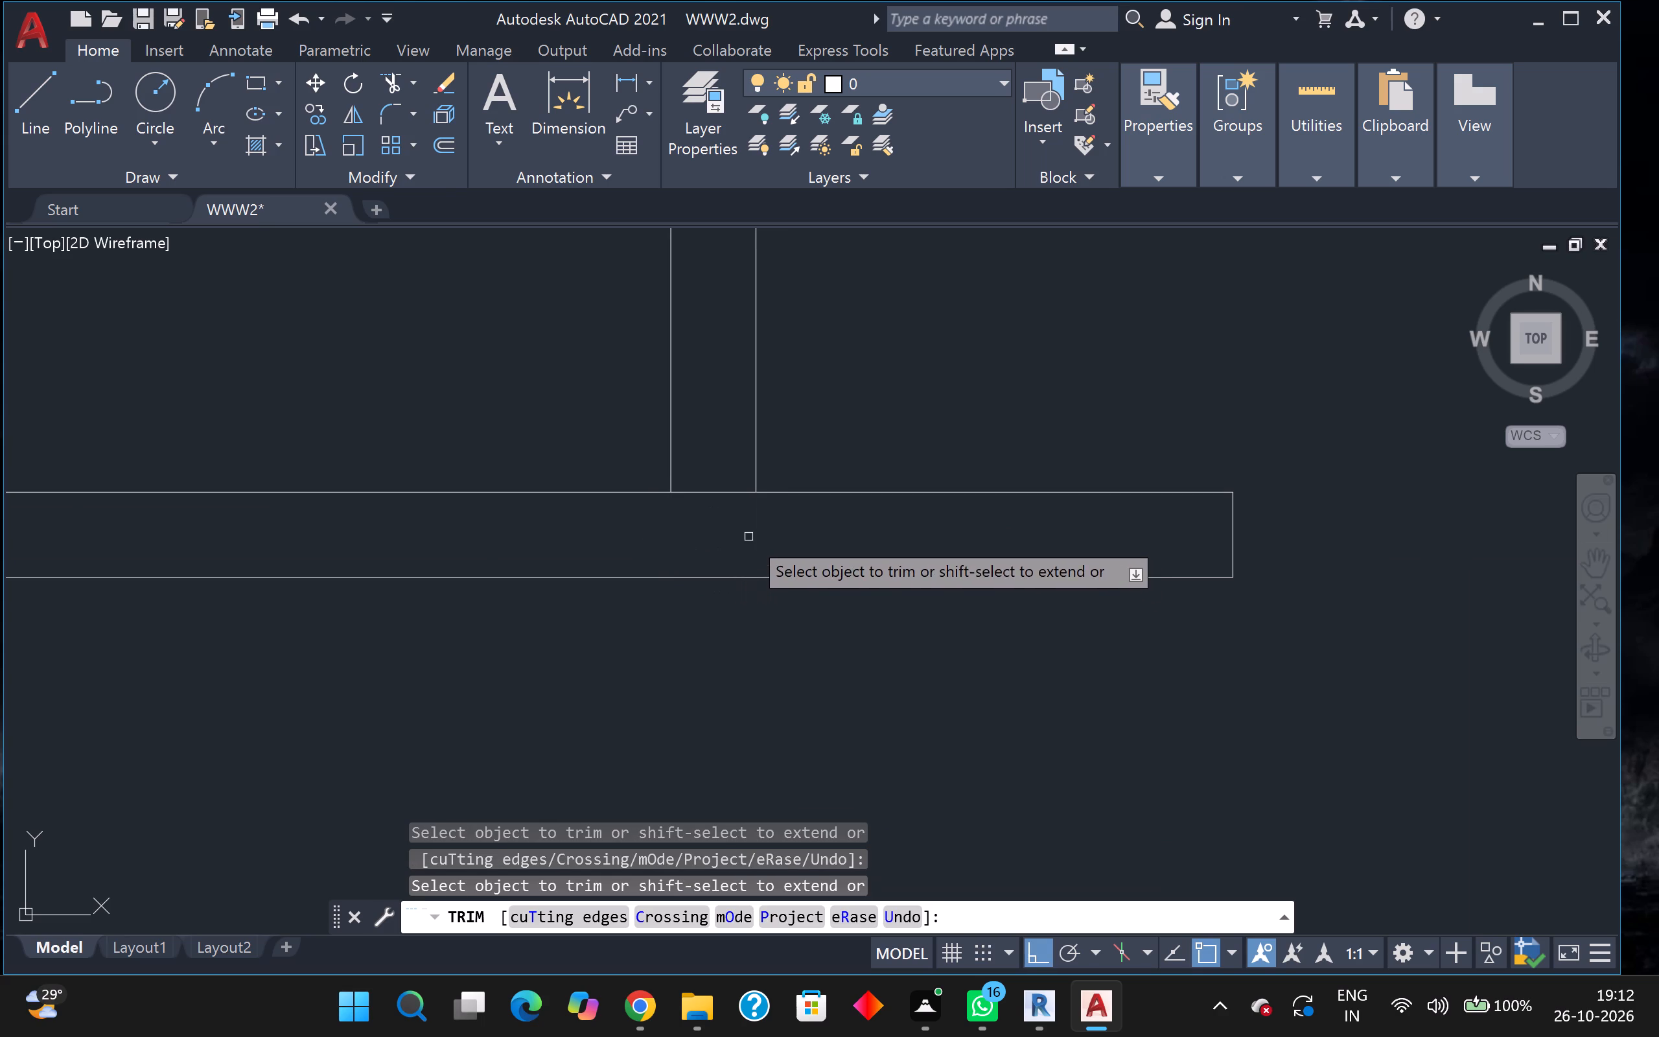
left_click(727, 490)
Trim the overlapping lines where the short cross partition's north end meets the horizontal partition above it.
middle_click_drag(727, 490, 741, 737)
scroll(727, 490, "down", 1)
scroll(725, 718, "down", 2)
scroll(733, 486, "up", 3)
left_click(673, 420)
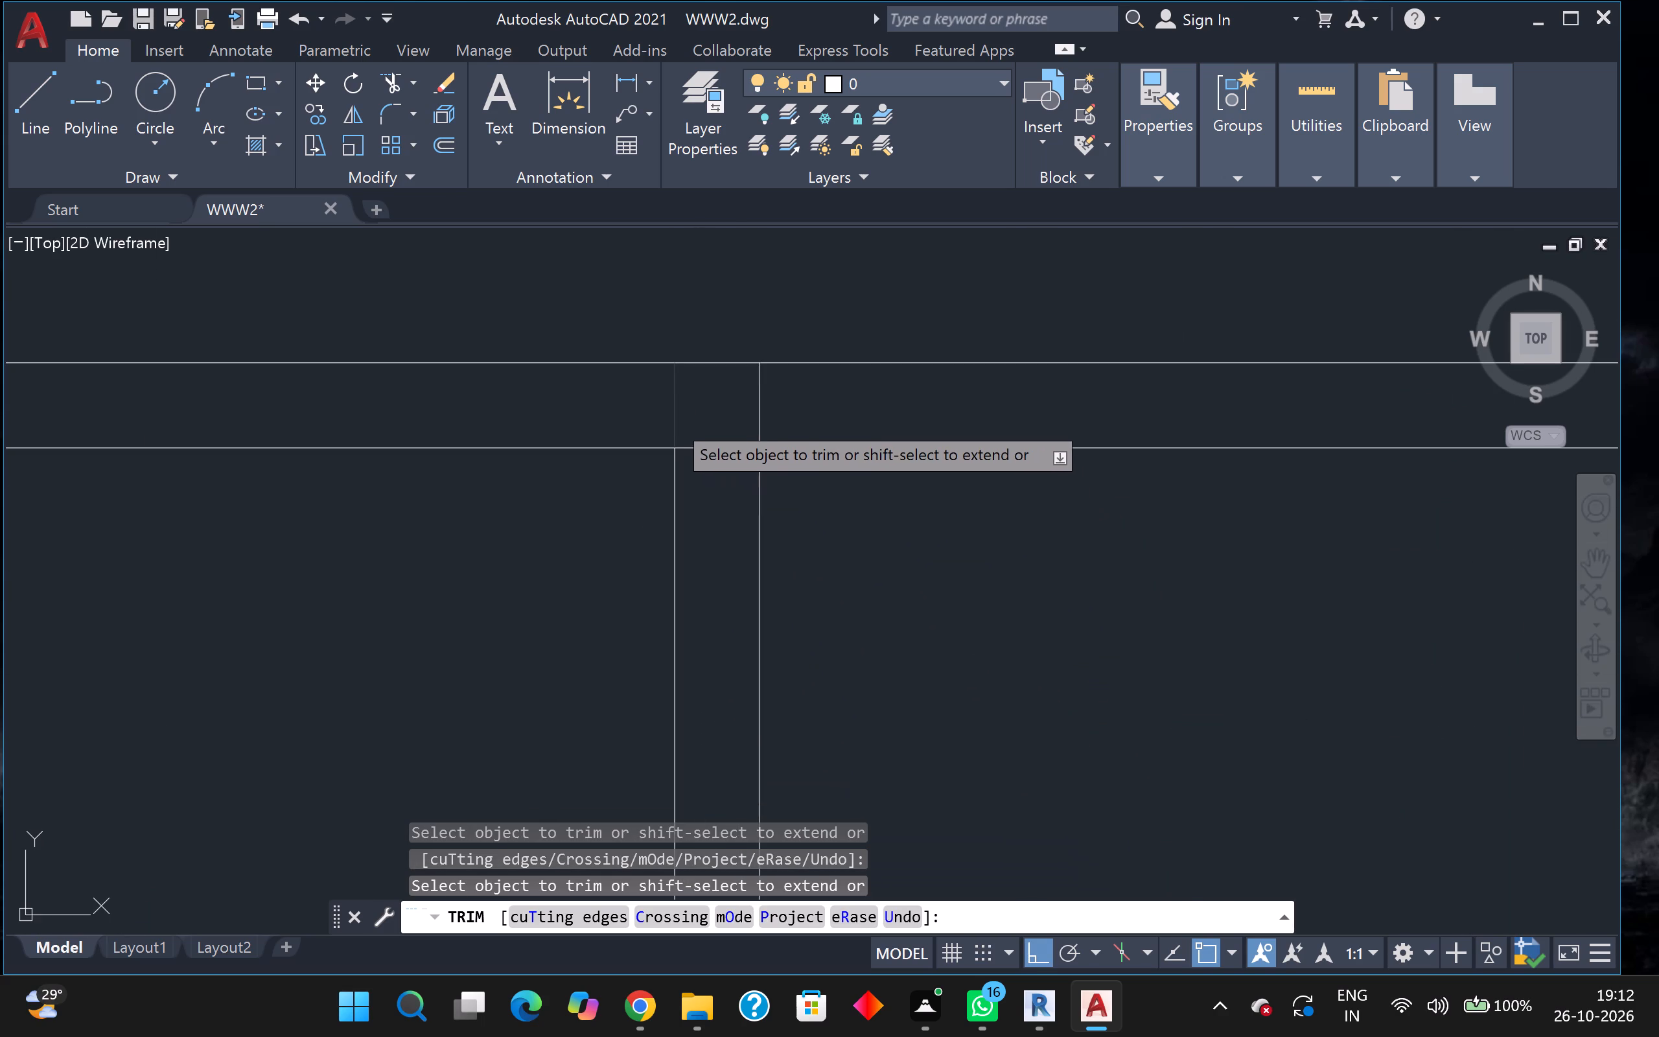
left_click(709, 459)
left_click(763, 415)
scroll(754, 426, "down", 2)
key("Escape")
Mark a 2'5" door opening in the small west room's north partition, starting 3" west of the cross partition, with lines across the wall.
key("l")
key("Return")
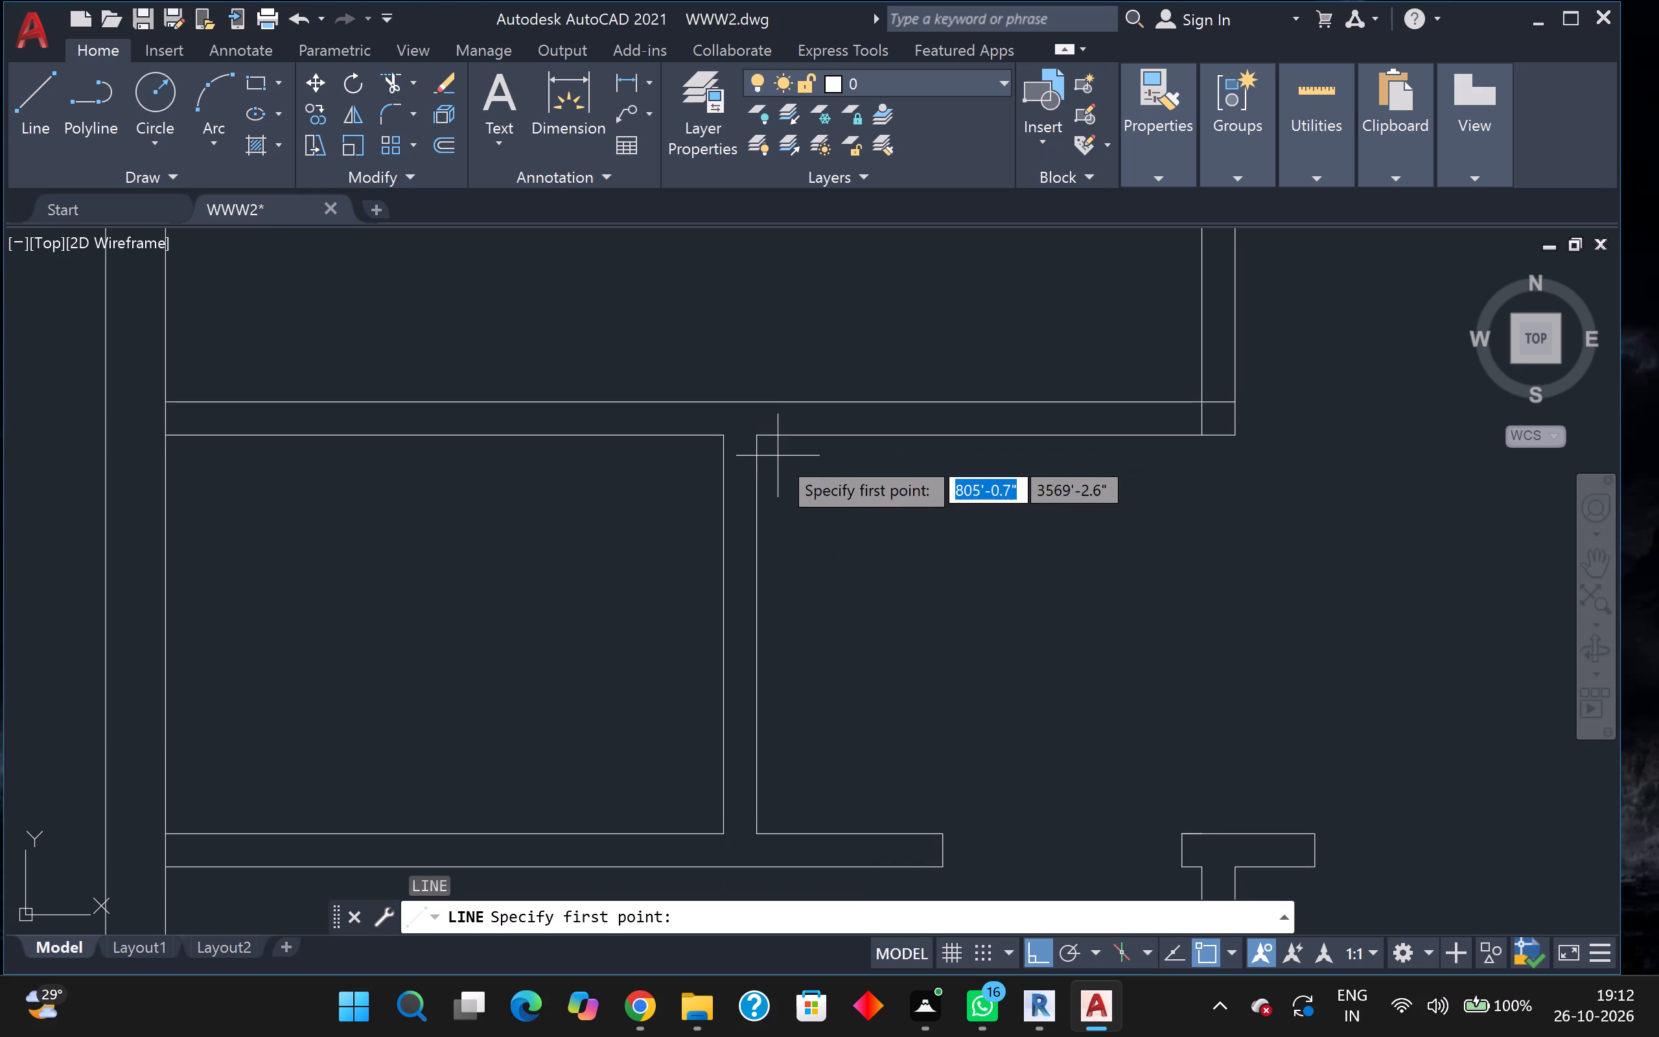
middle_click_drag(779, 456, 1028, 513)
scroll(995, 532, "up", 1)
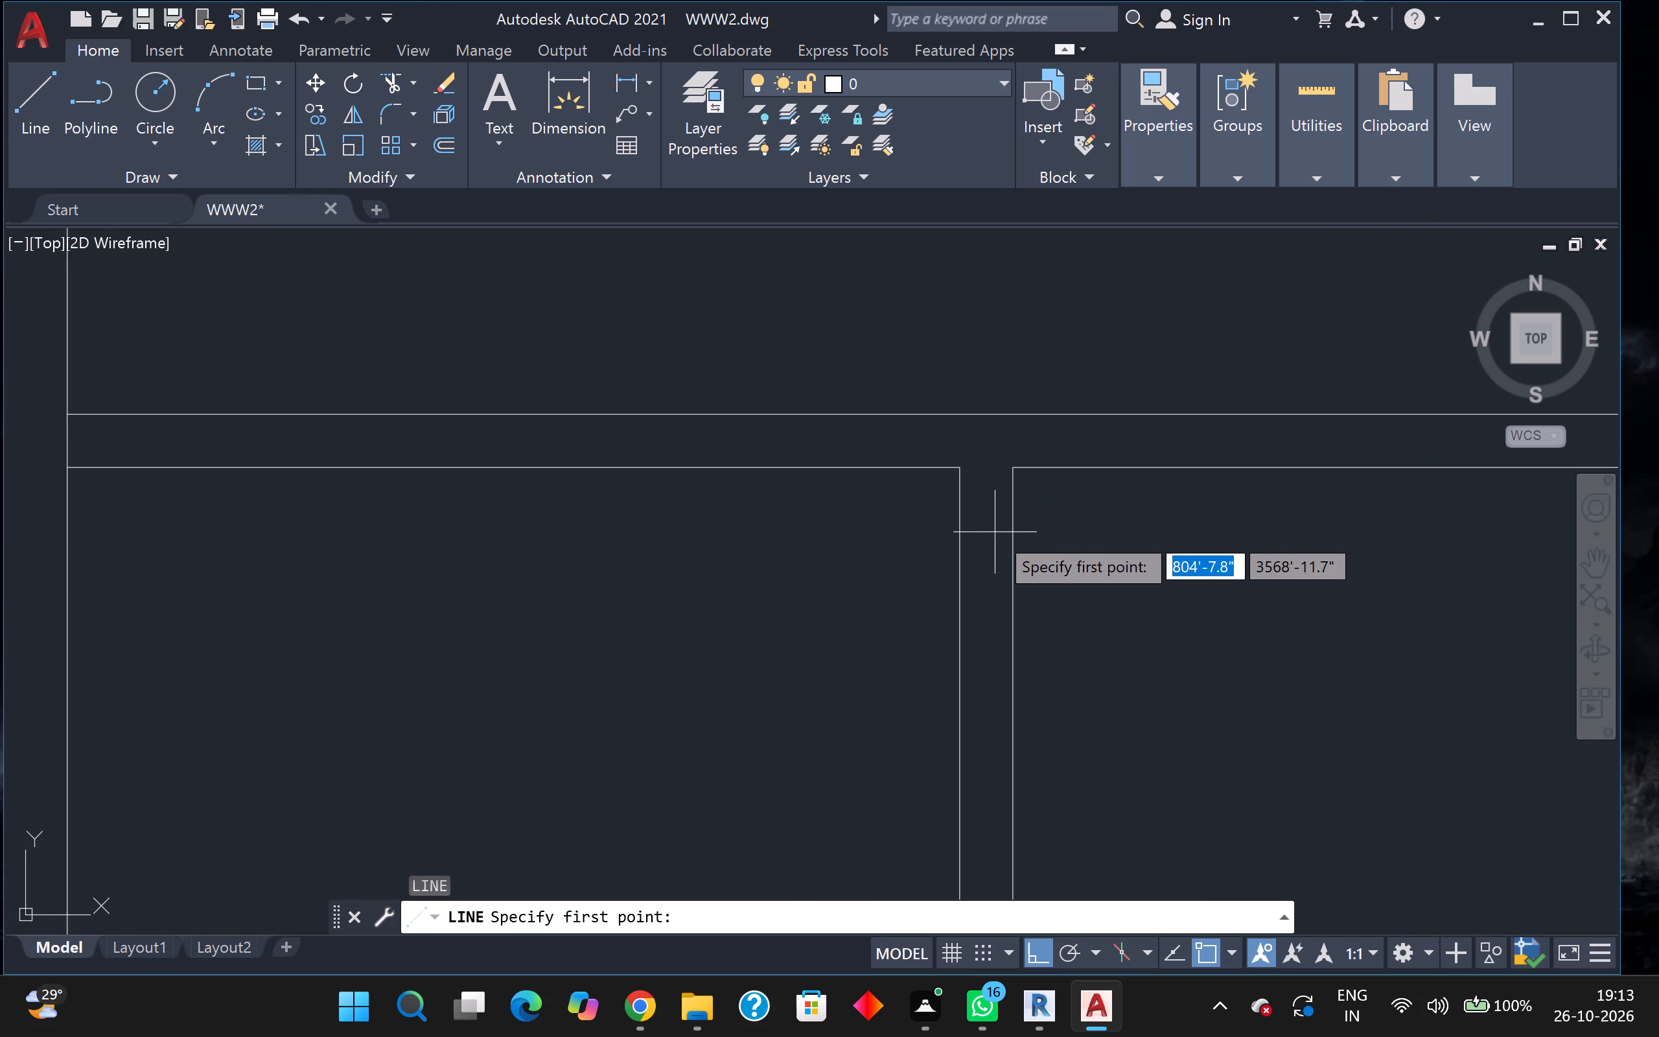
left_click(958, 465)
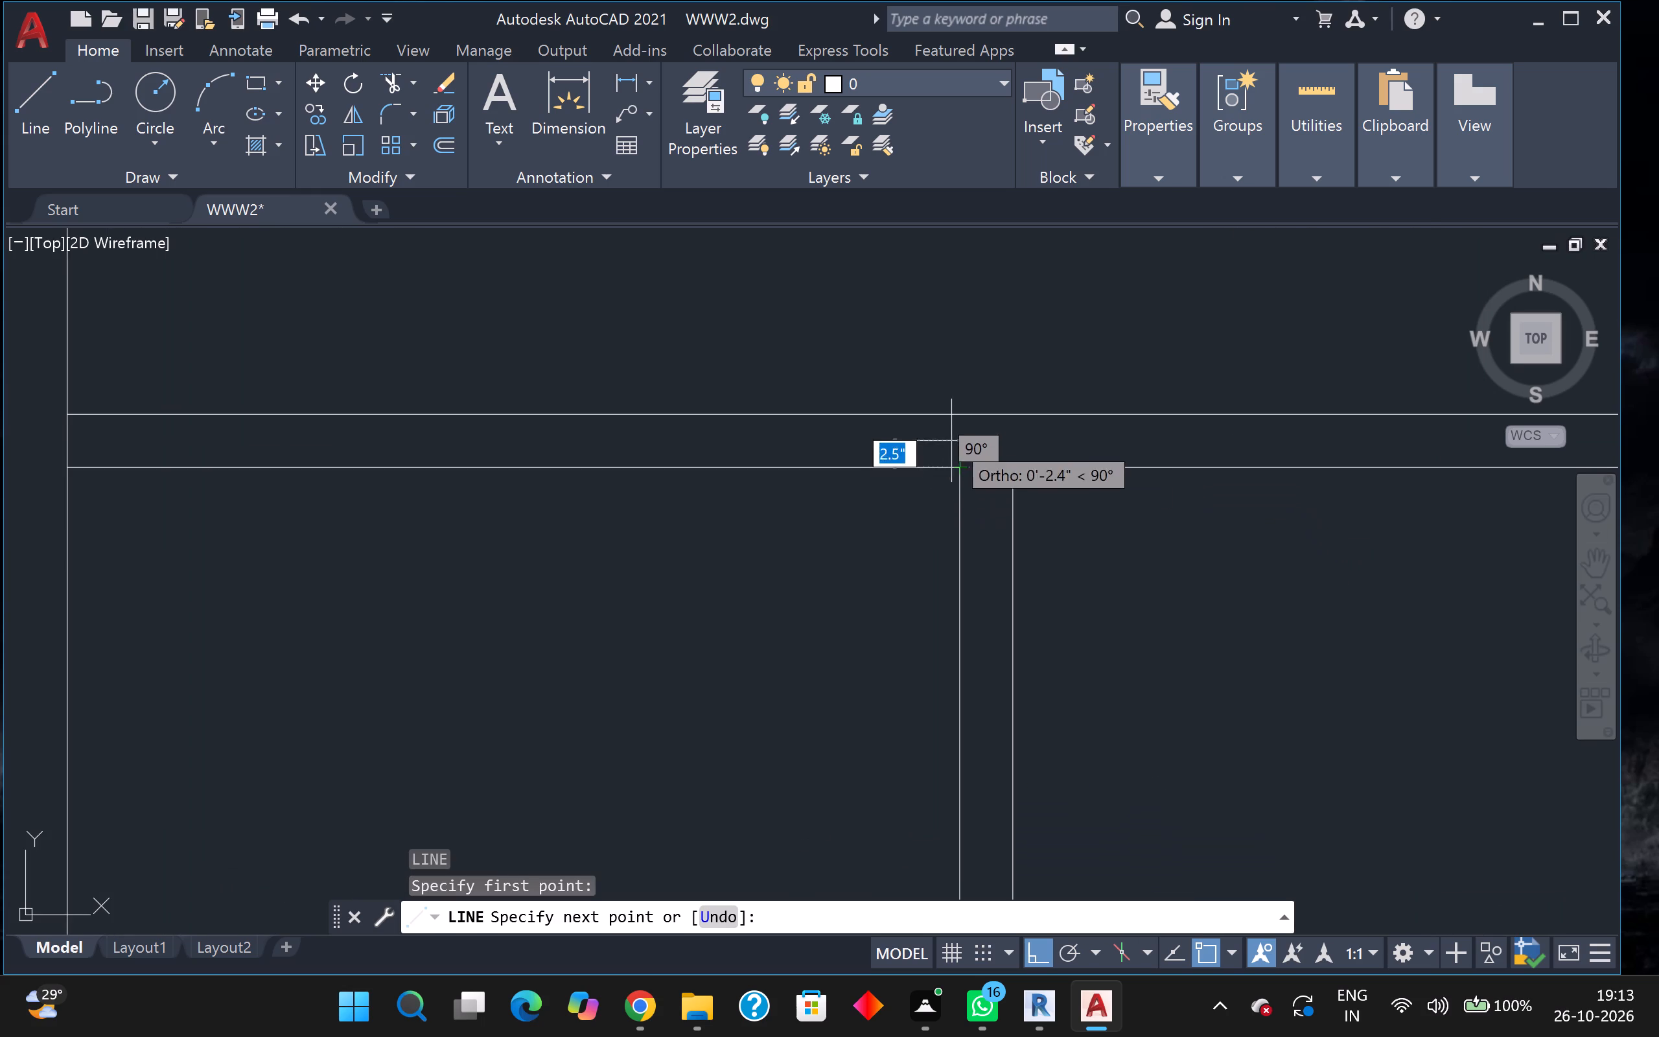
left_click(955, 413)
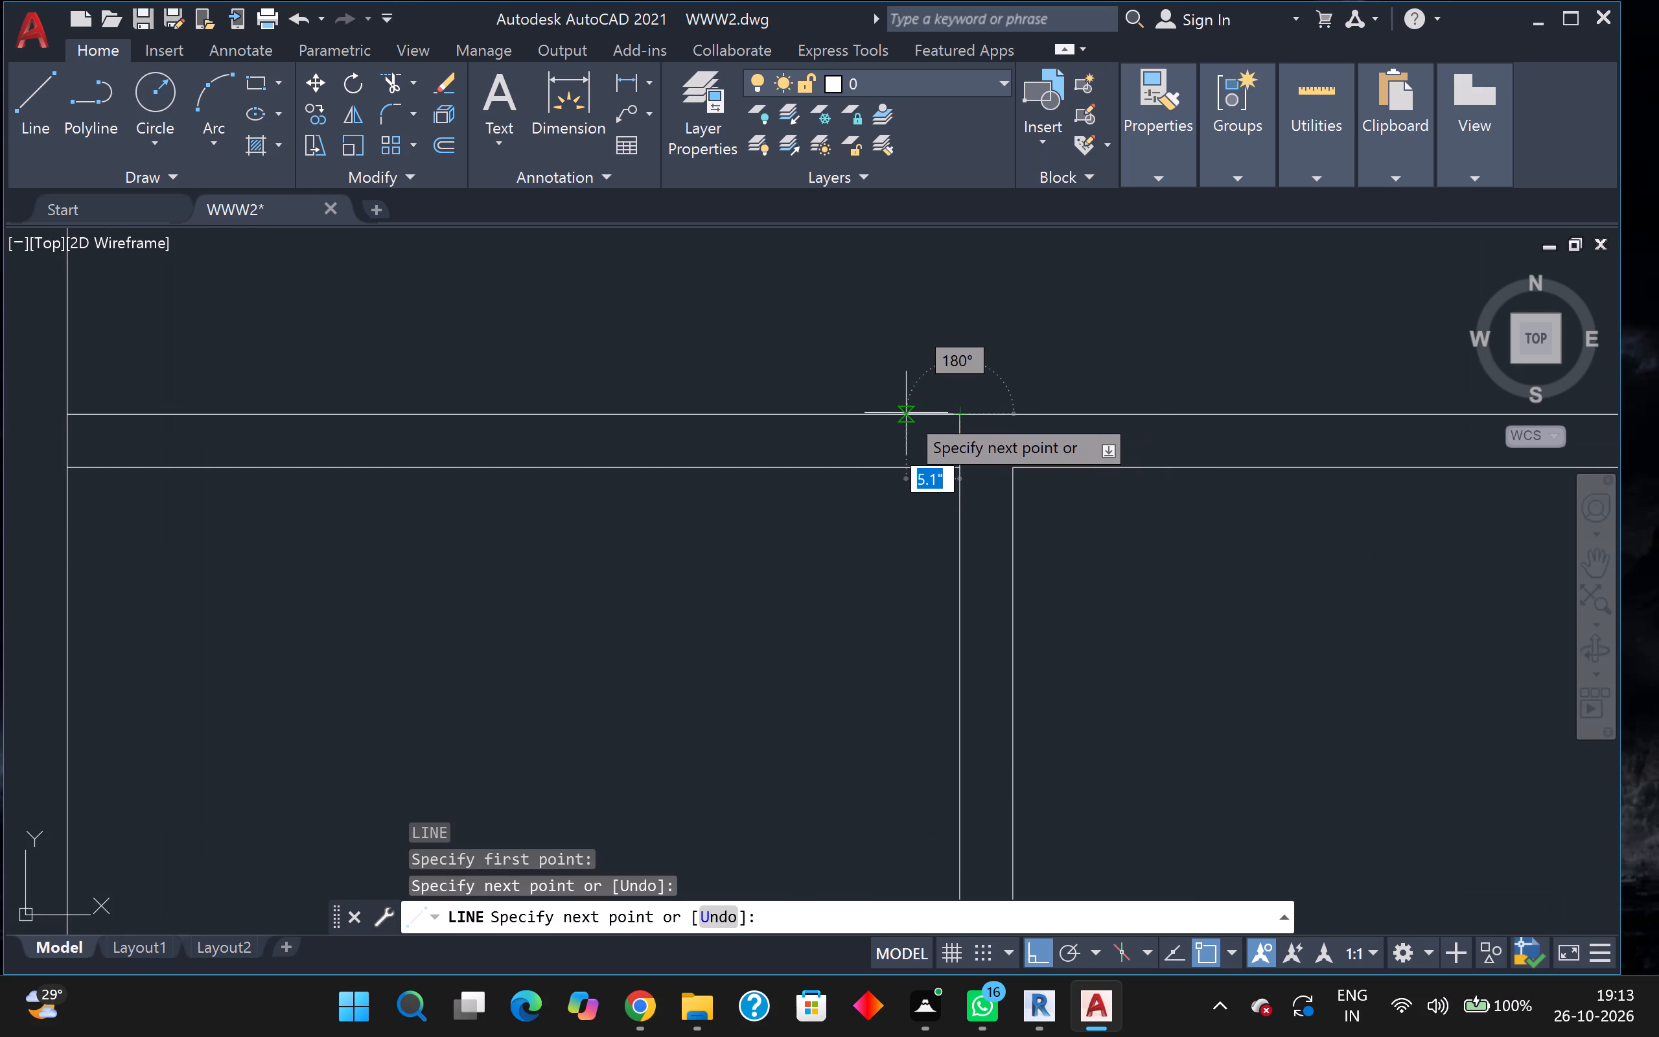
key("3")
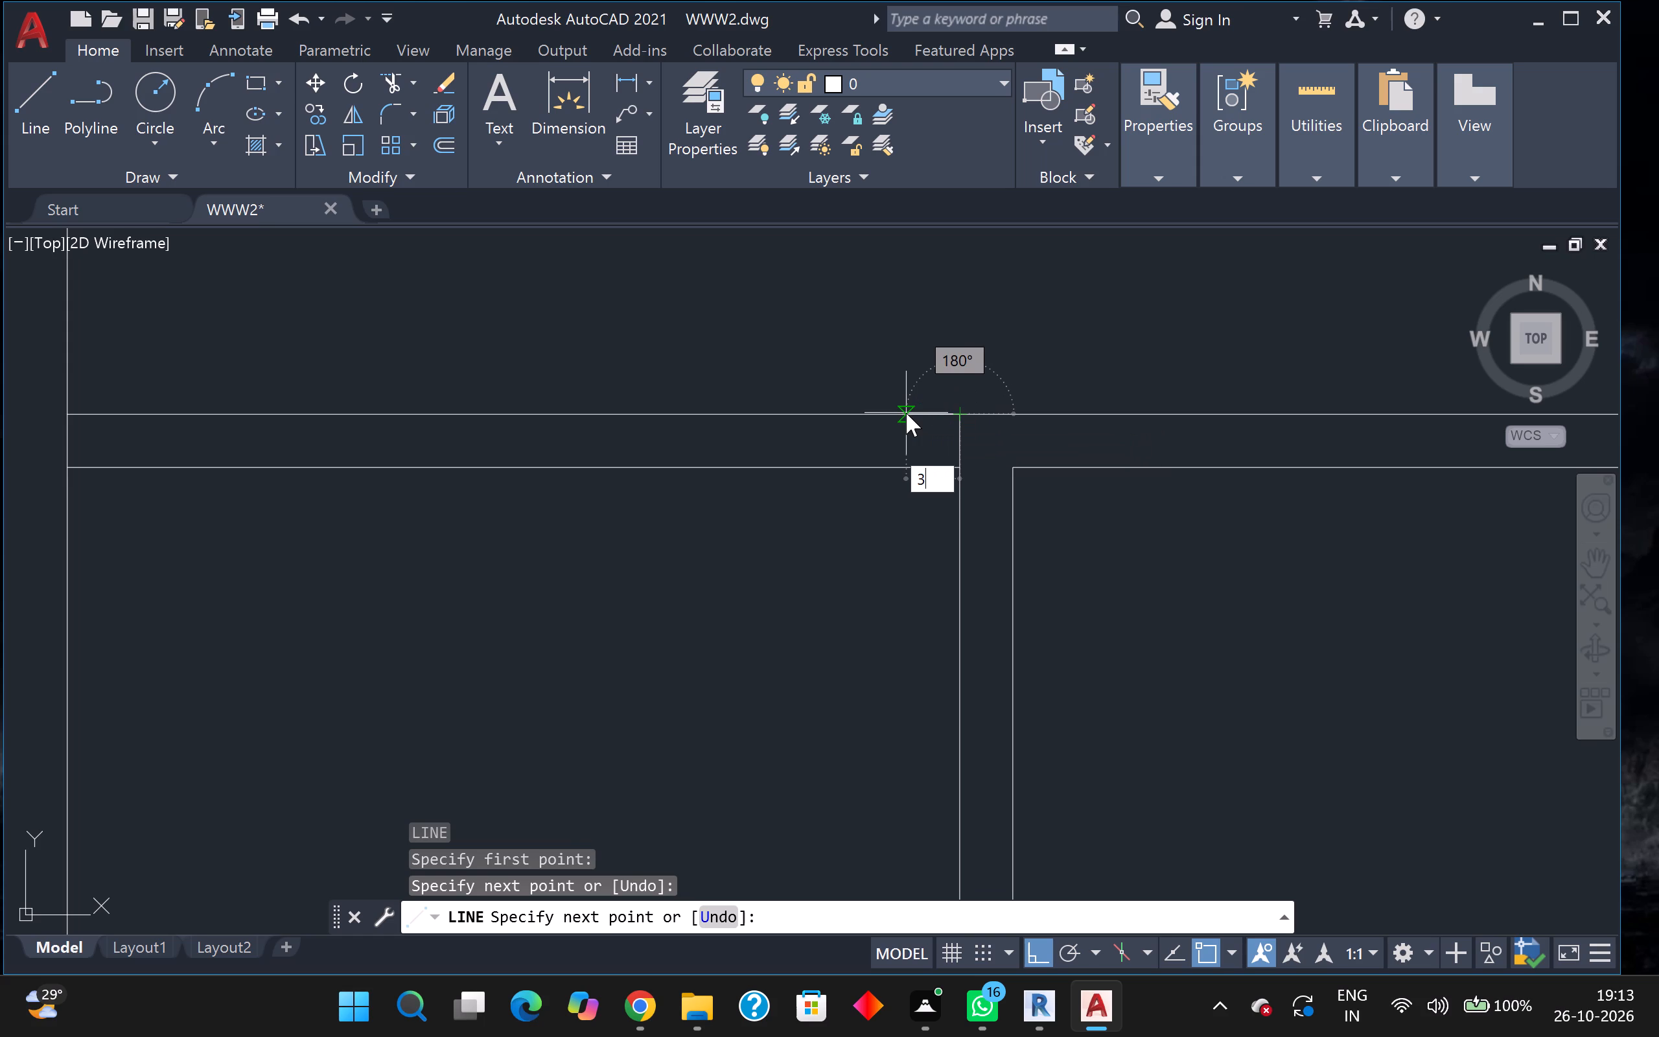
key("Return")
scroll(904, 466, "up", 3)
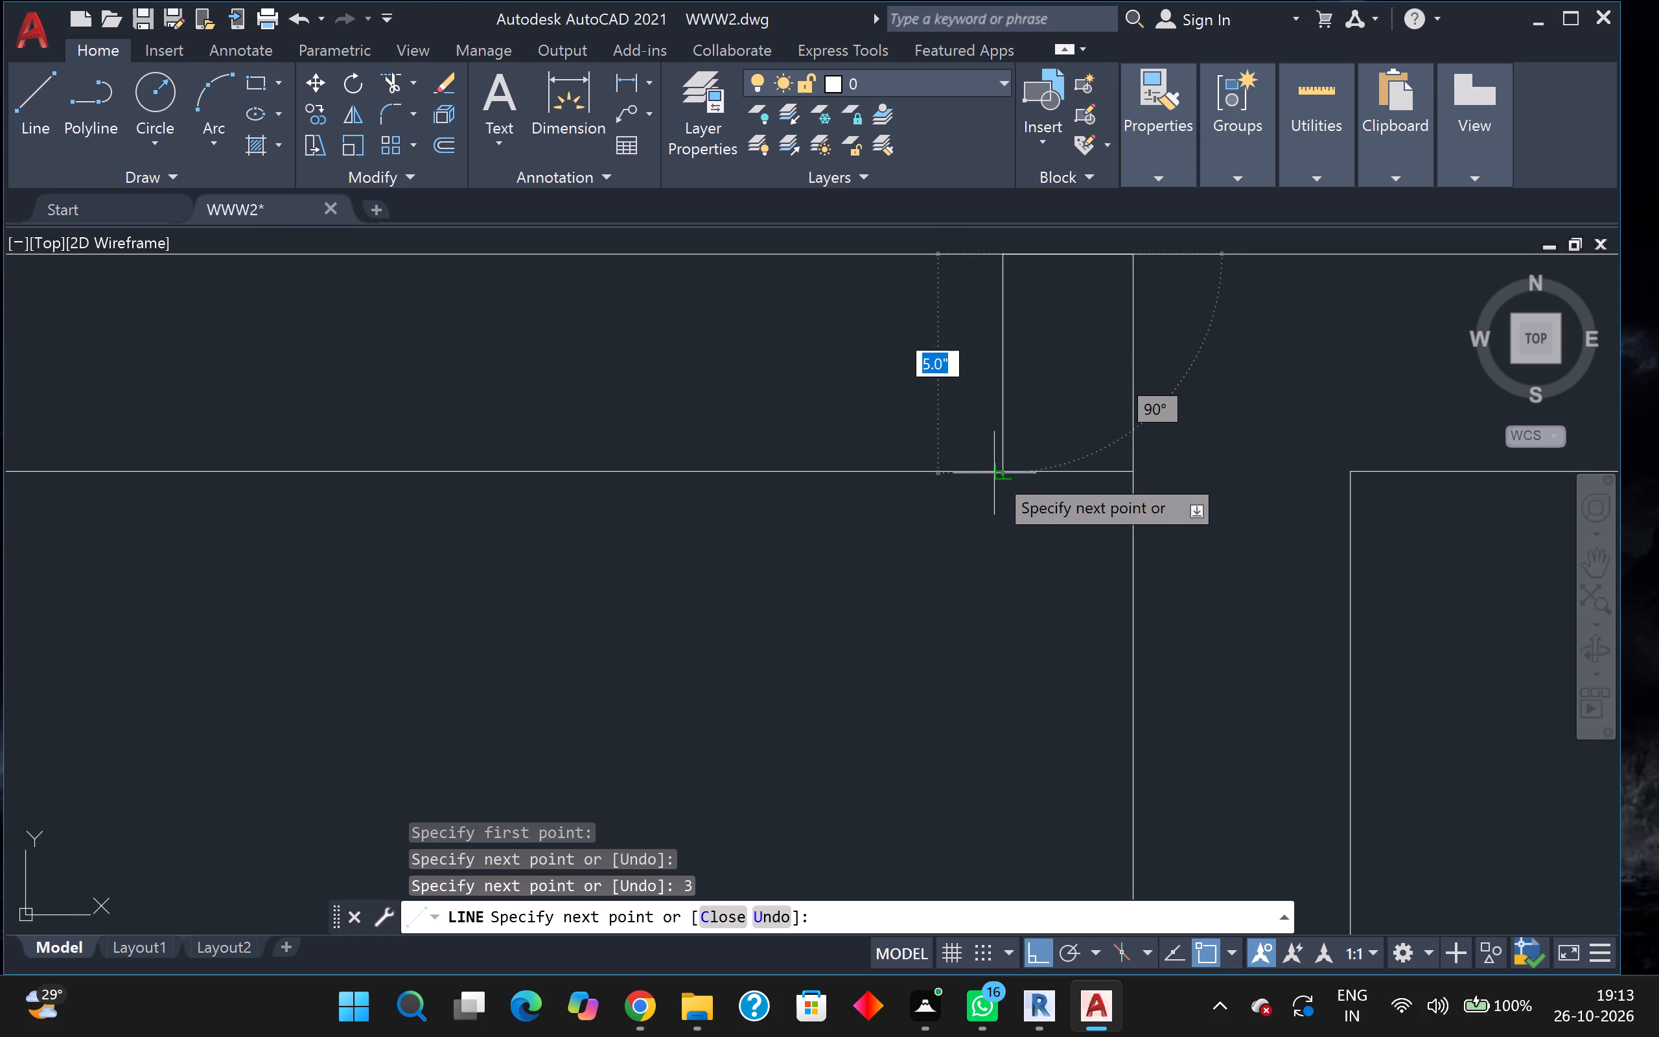
left_click(999, 468)
type("2'5")
key("Return")
scroll(618, 583, "down", 2)
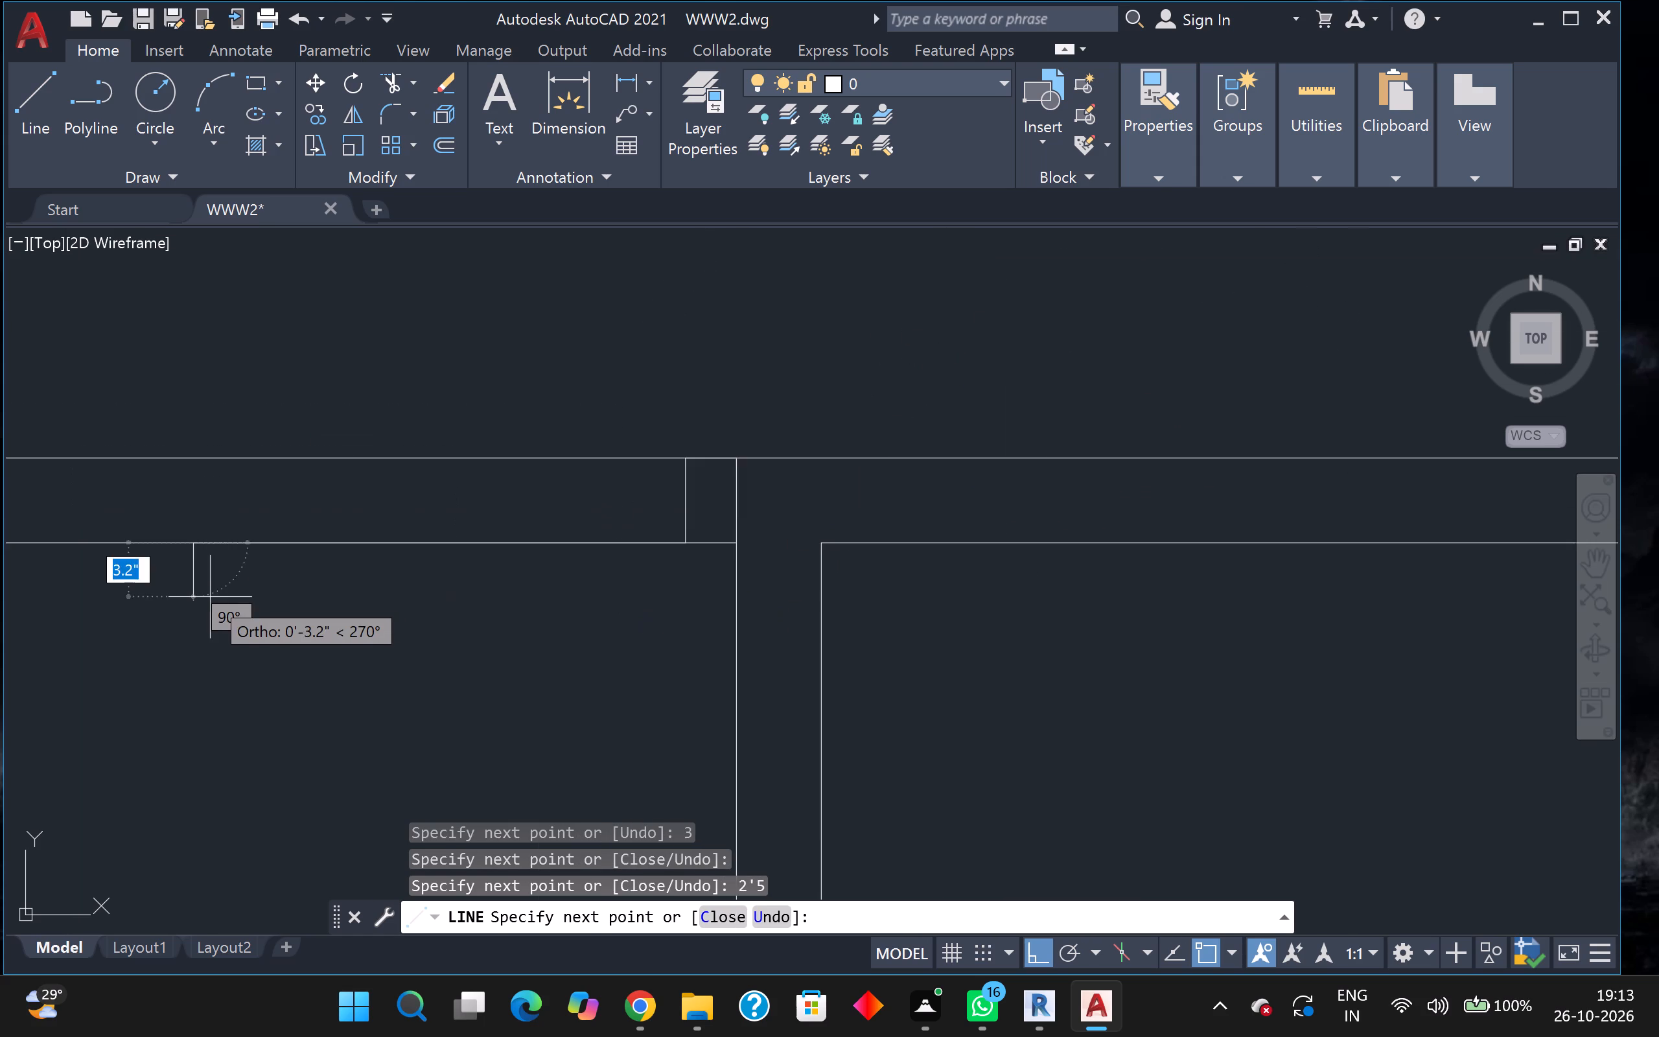
scroll(210, 597, "down", 1)
middle_click_drag(212, 594, 699, 542)
scroll(674, 463, "up", 2)
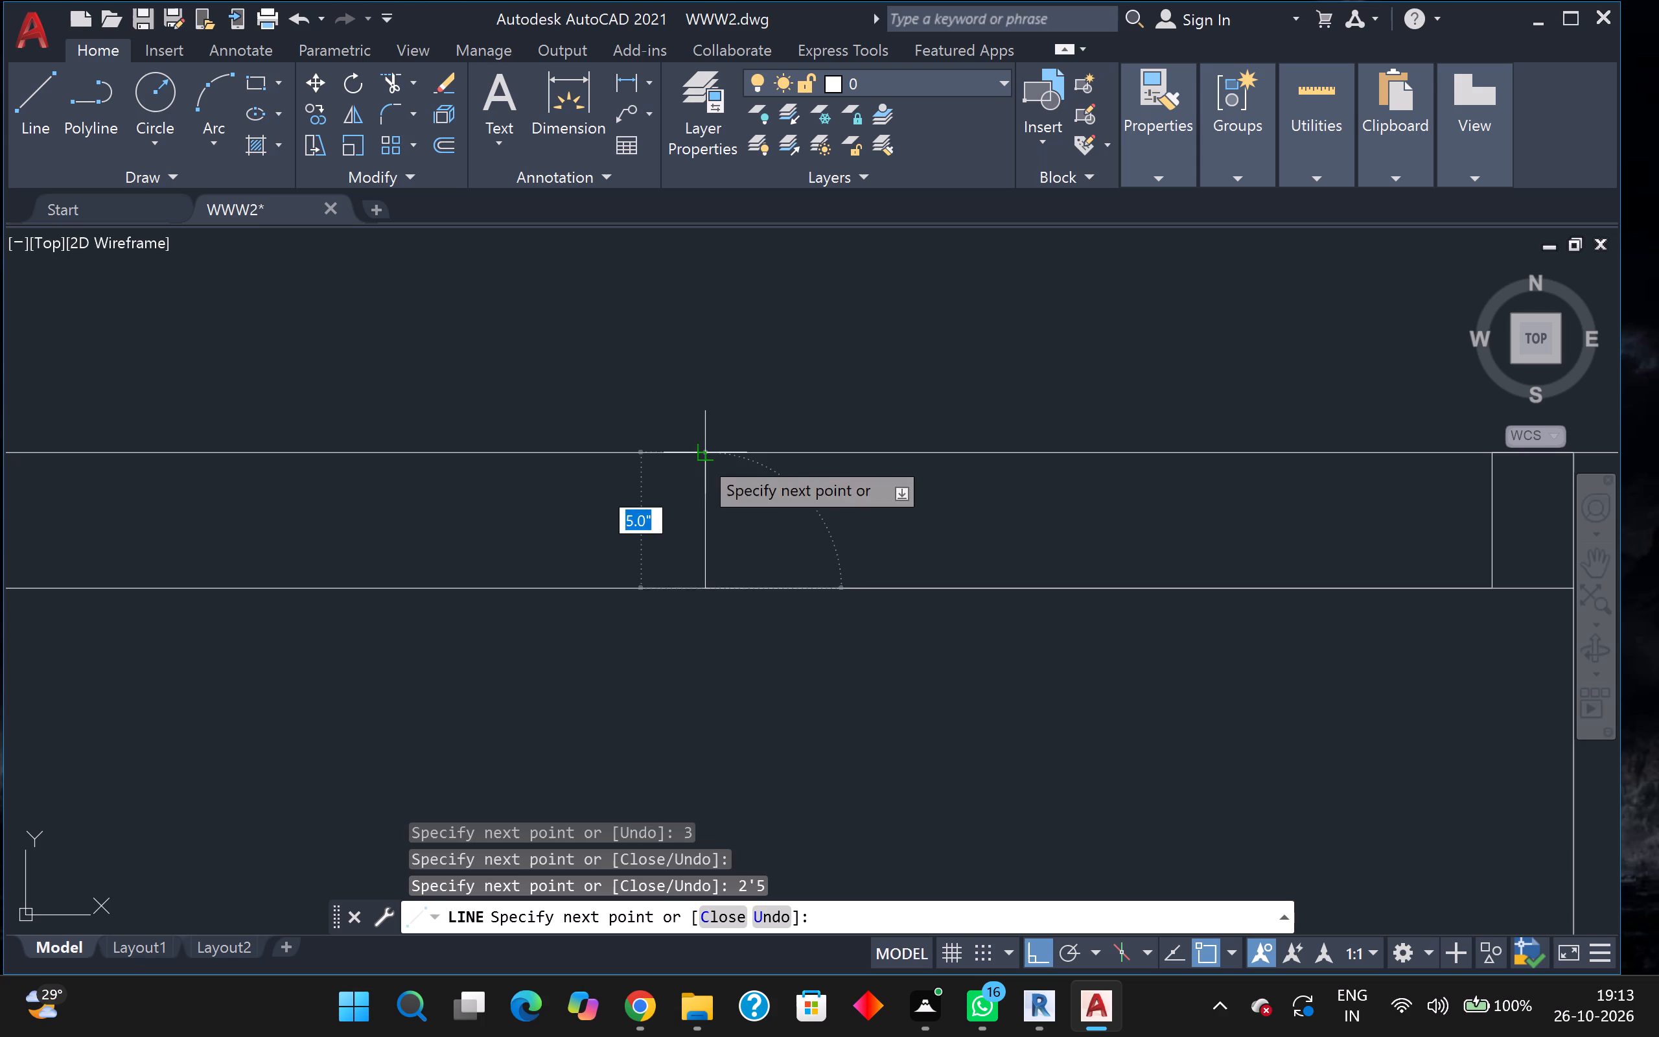
left_click(699, 456)
key("Escape")
scroll(655, 476, "down", 2)
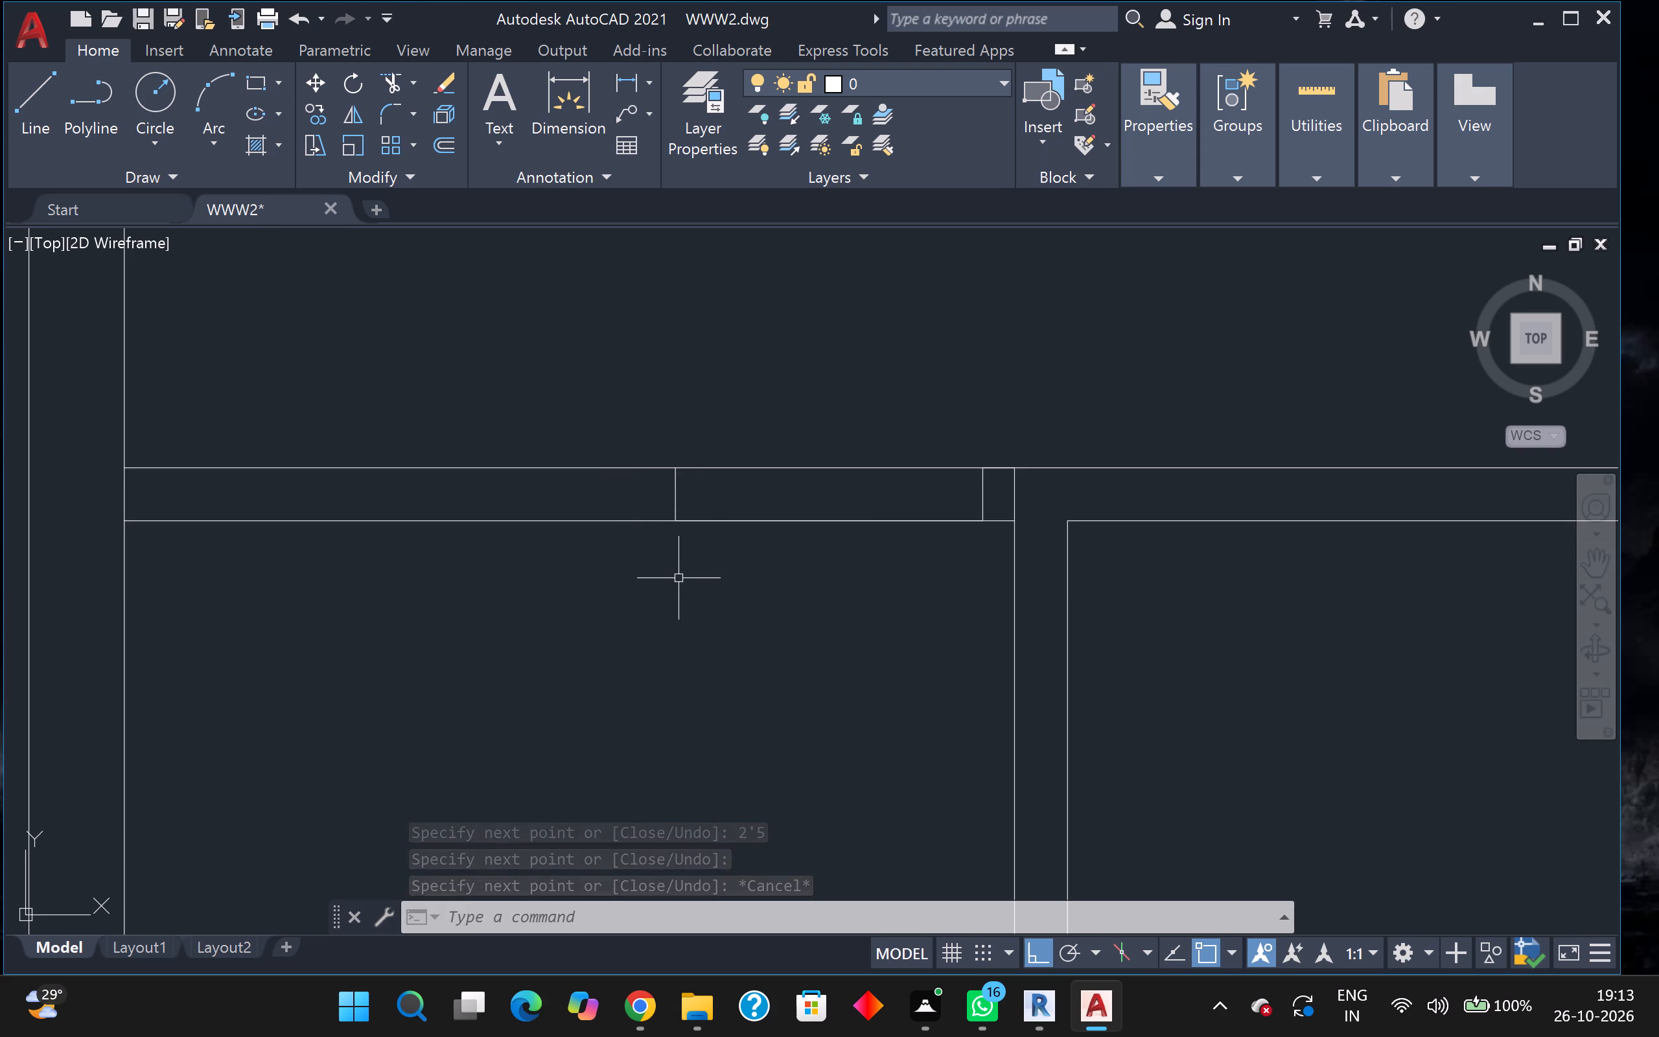
scroll(679, 578, "down", 1)
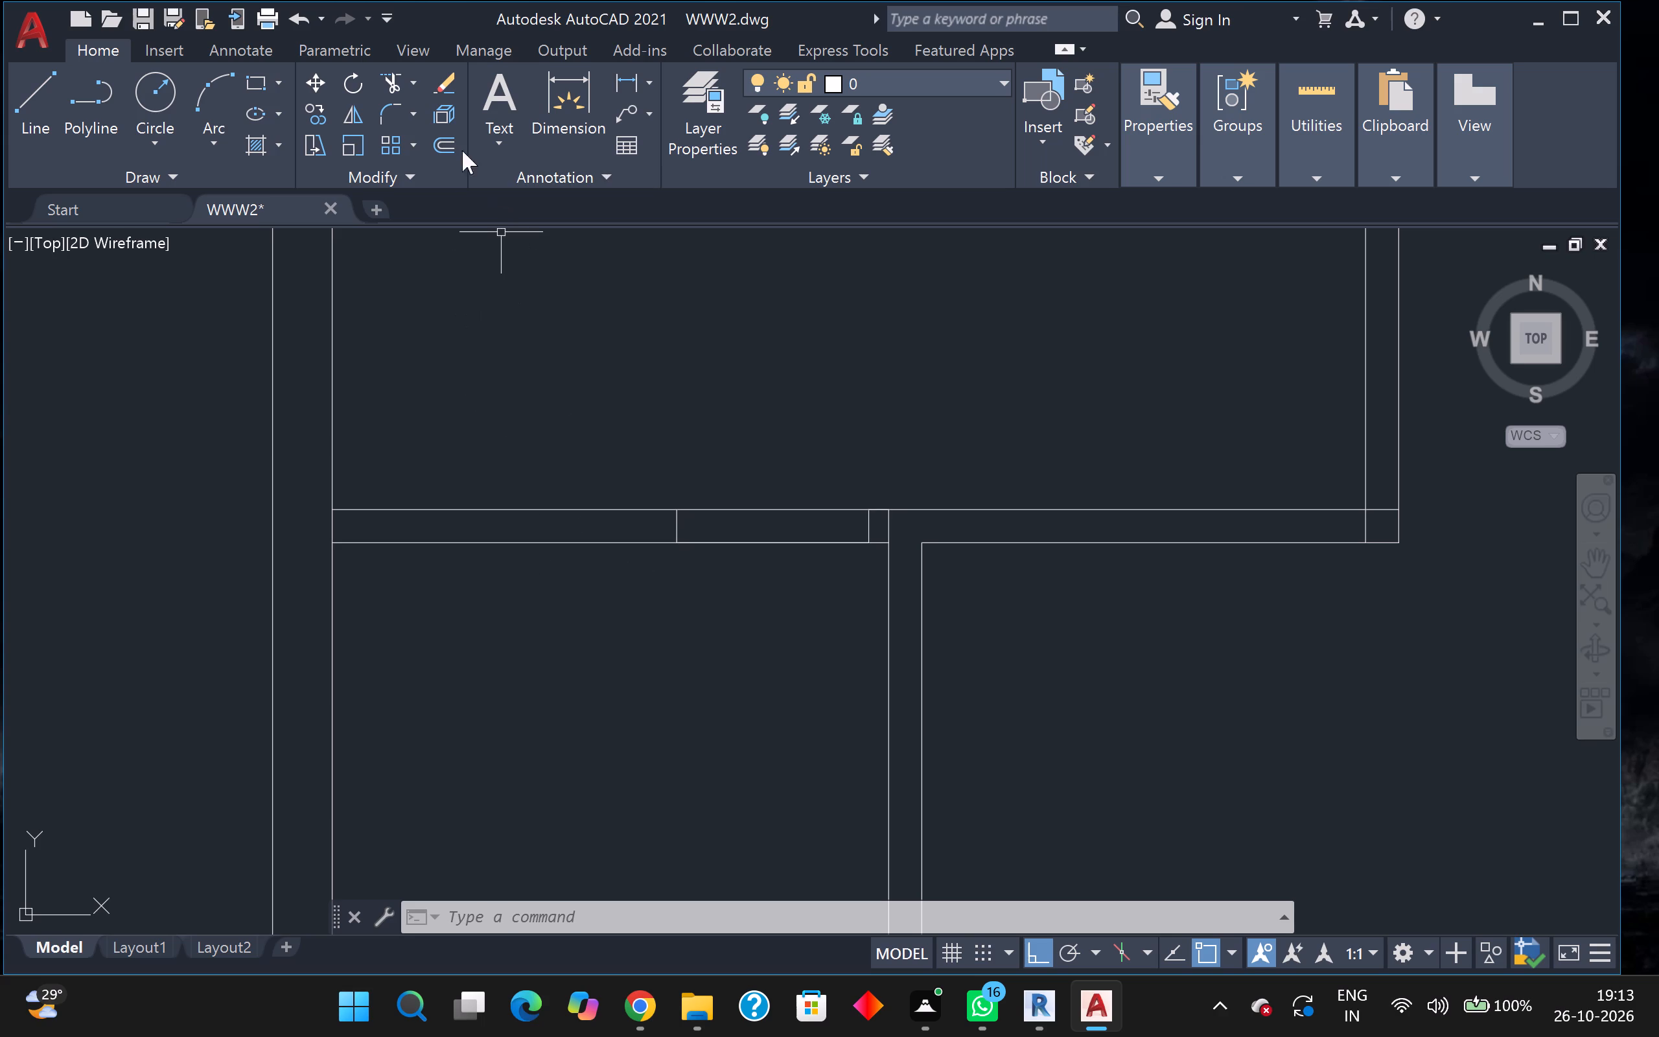
Trim the wall lines between the door marks in the small west room's north partition, plus the cross partition line overlapping beside the opening.
left_click(389, 78)
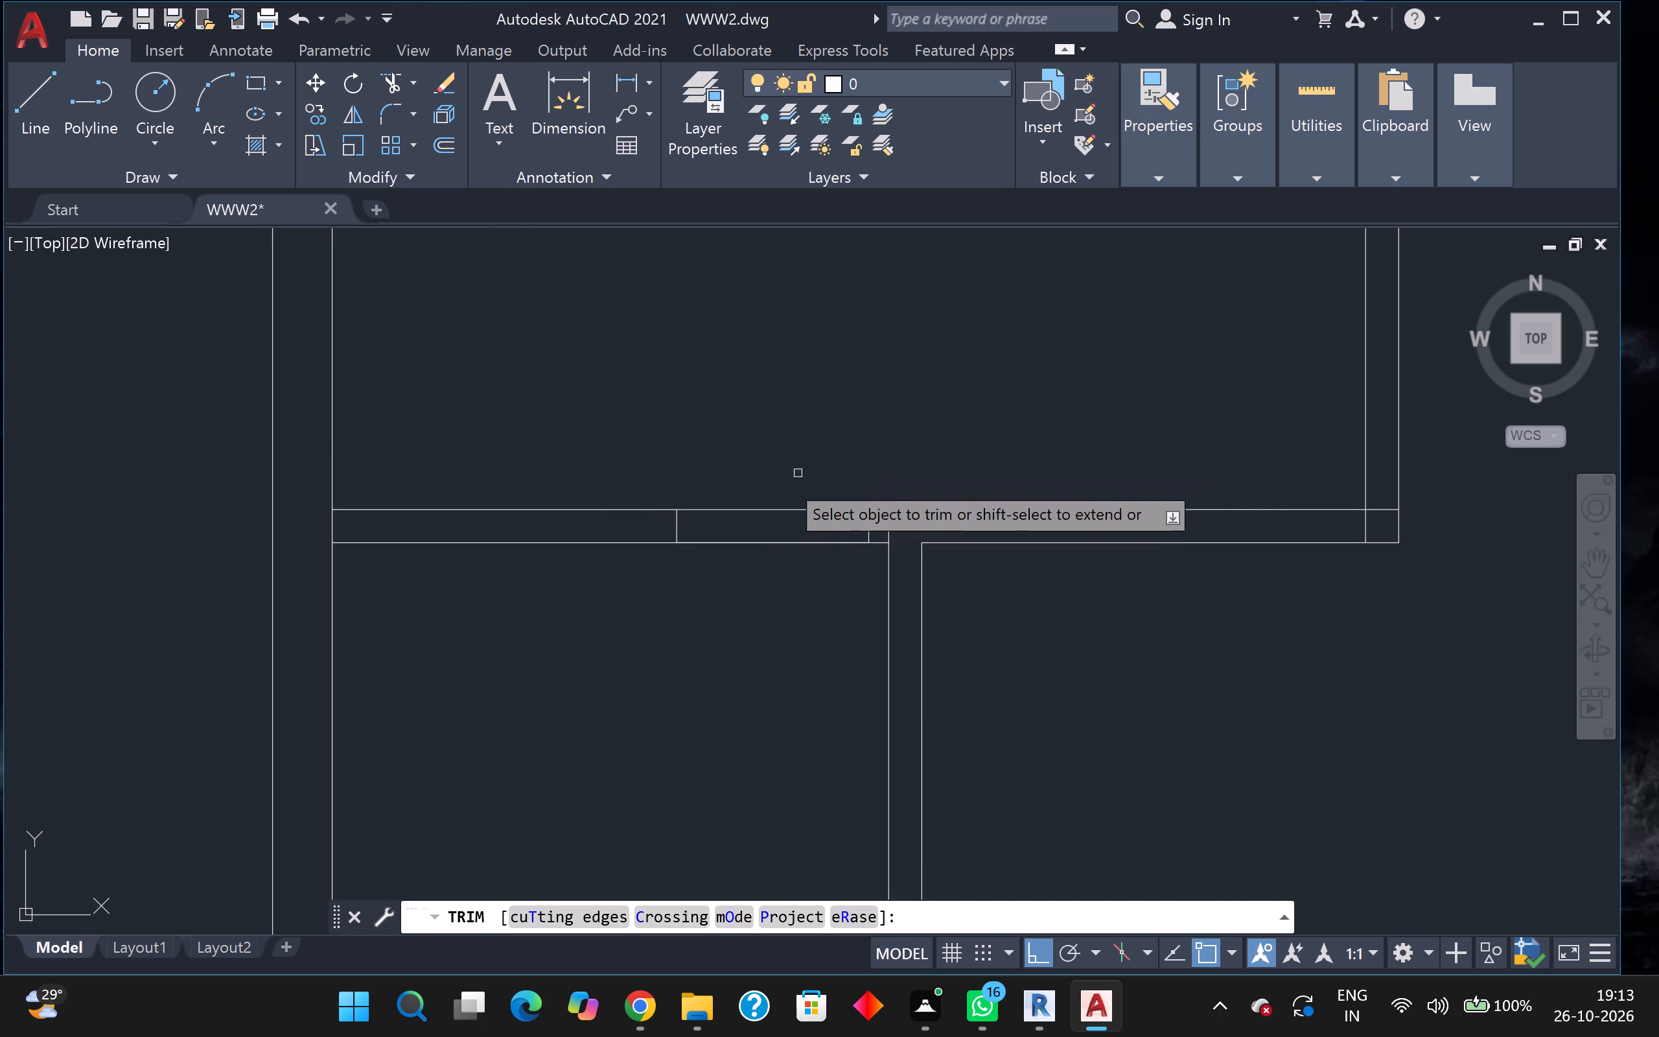
left_click(762, 486)
left_click(789, 604)
scroll(866, 506, "up", 1)
left_click(894, 546)
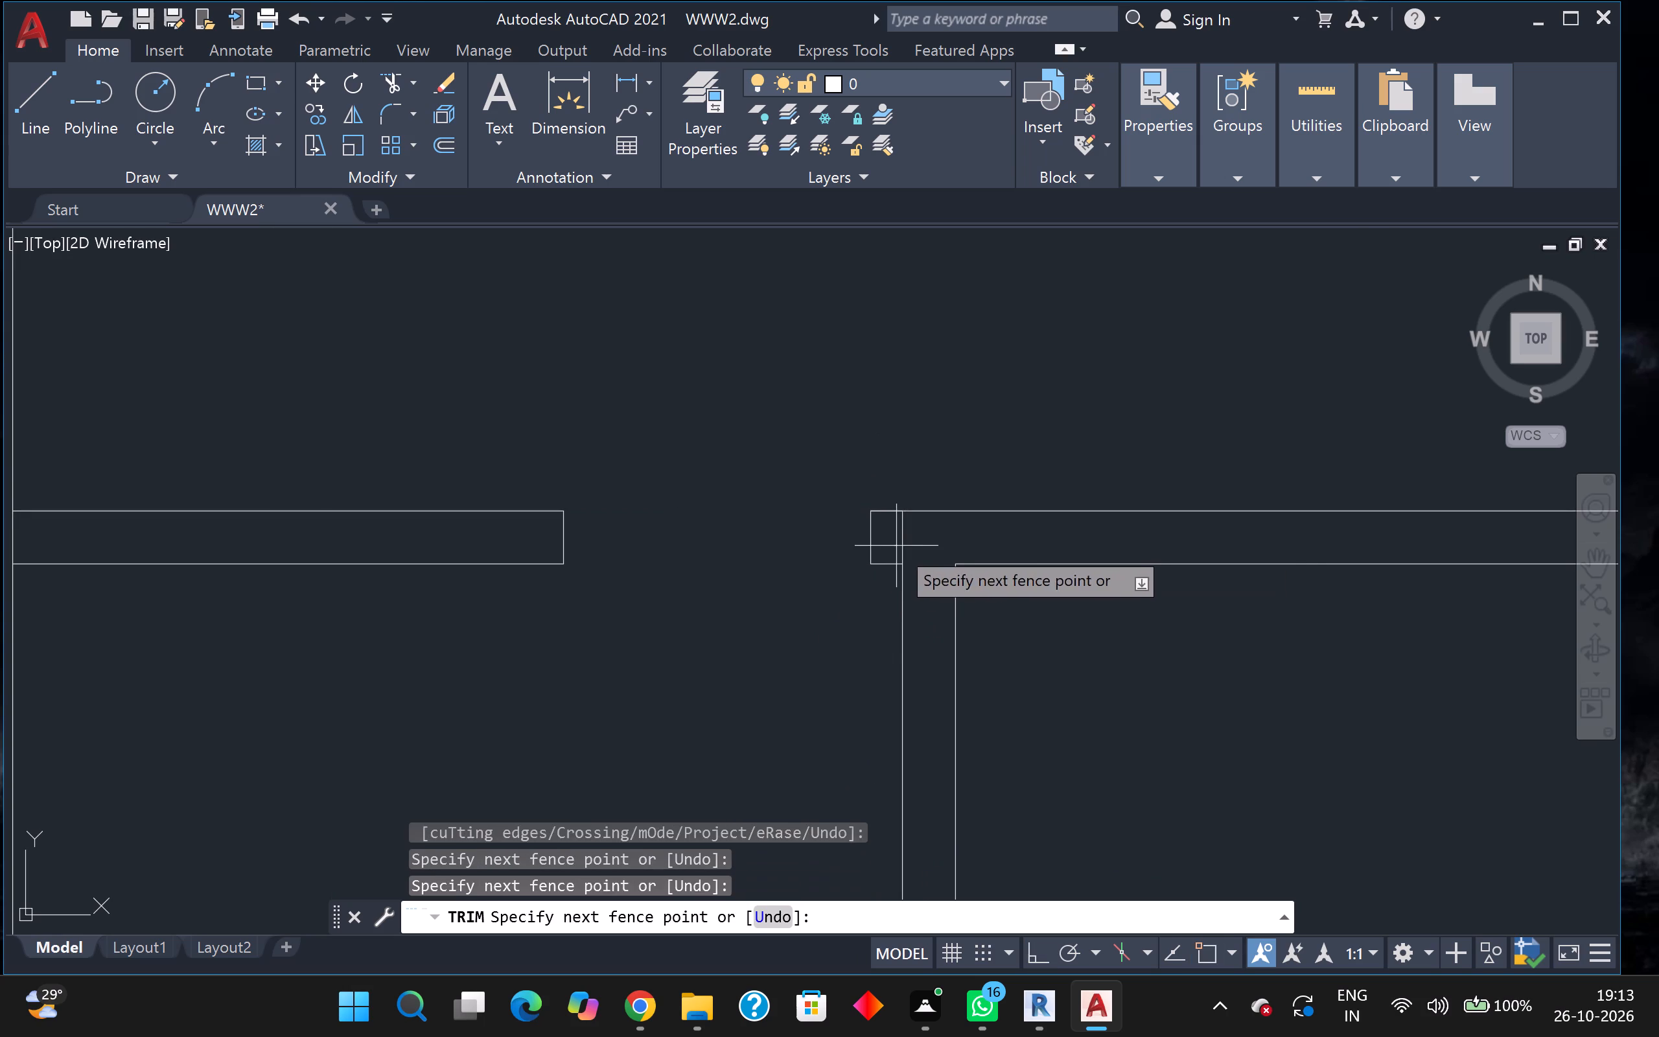
left_click(914, 544)
scroll(916, 543, "down", 2)
scroll(988, 627, "down", 2)
middle_click_drag(1006, 635, 791, 677)
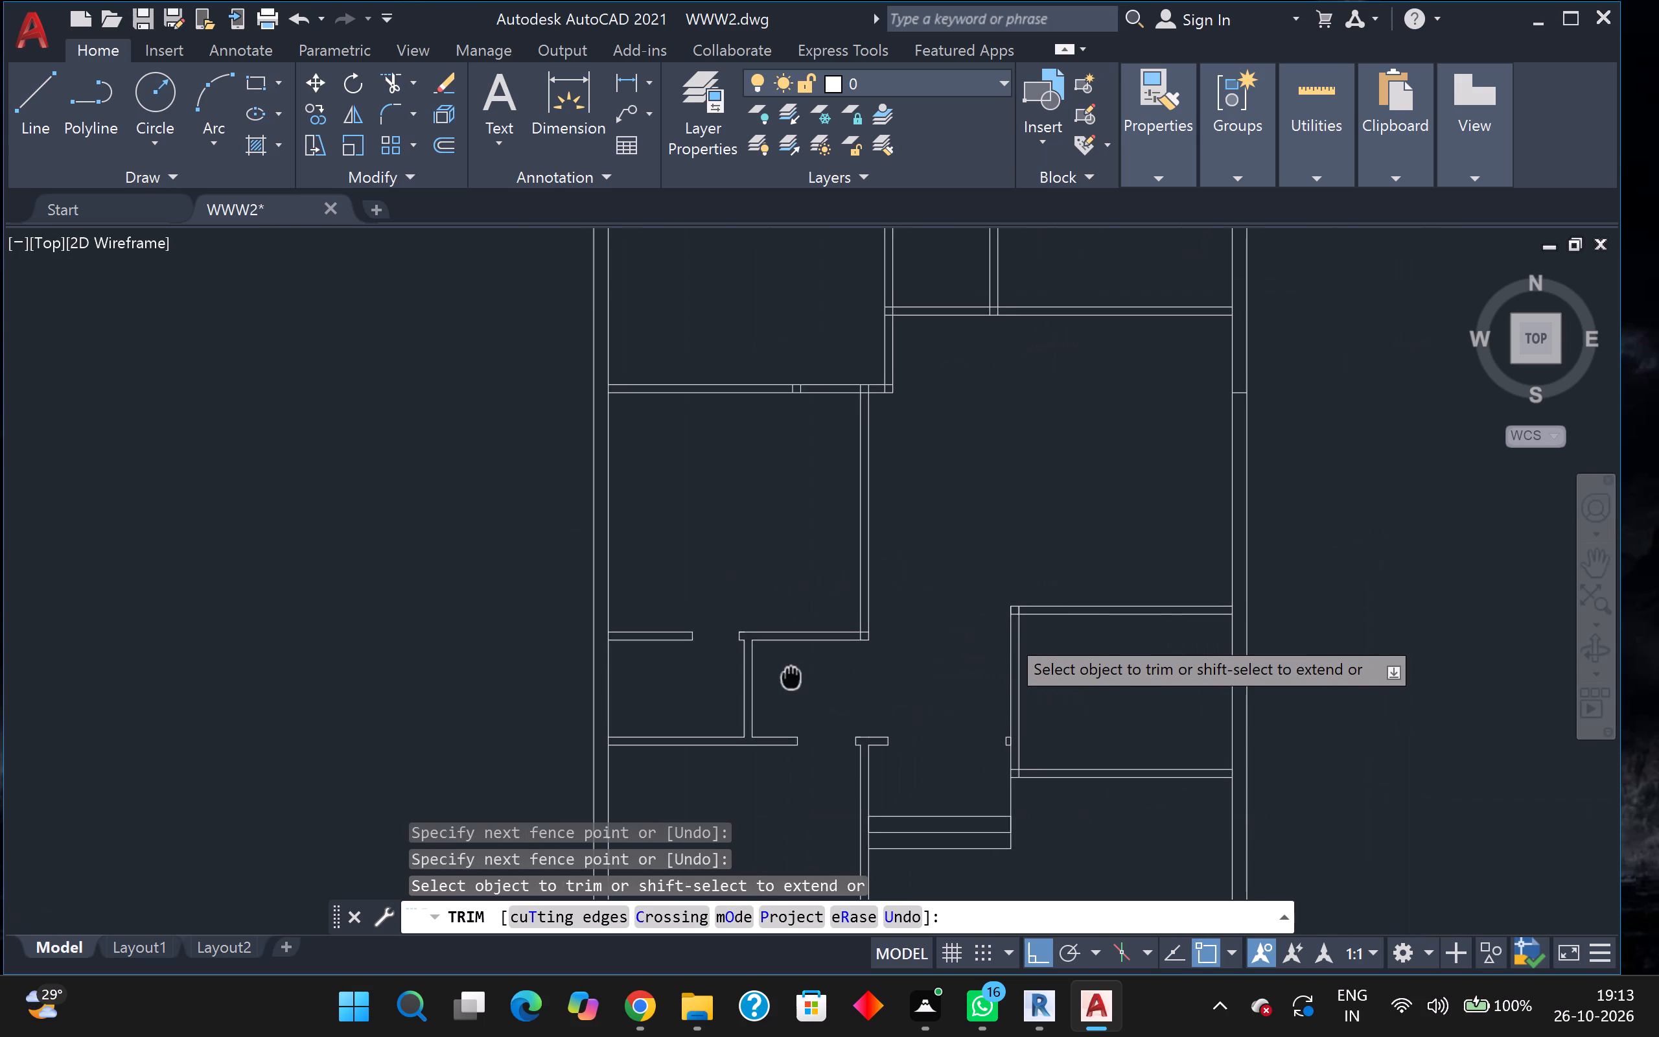
middle_click_drag(791, 677, 790, 678)
middle_click_drag(817, 675, 851, 719)
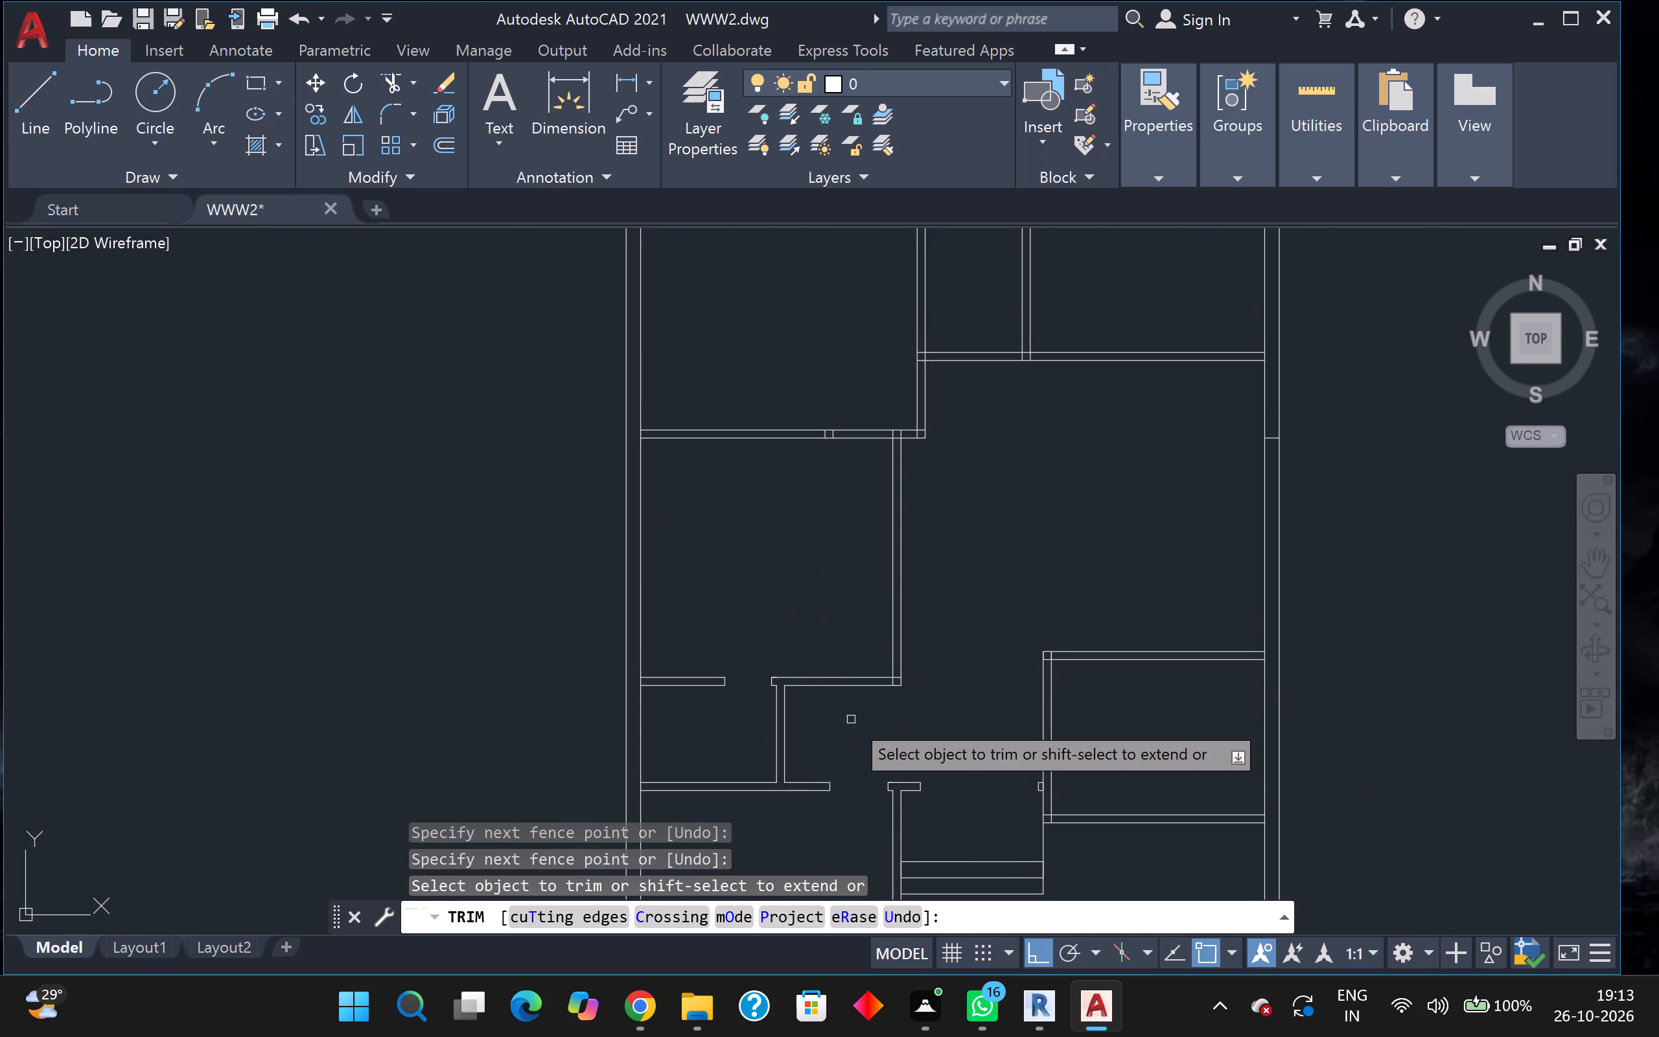
key("Escape")
Draw a 5" jamb line across the middle west room's east partition, 3" south of the room's north partition.
key("l")
key("Return")
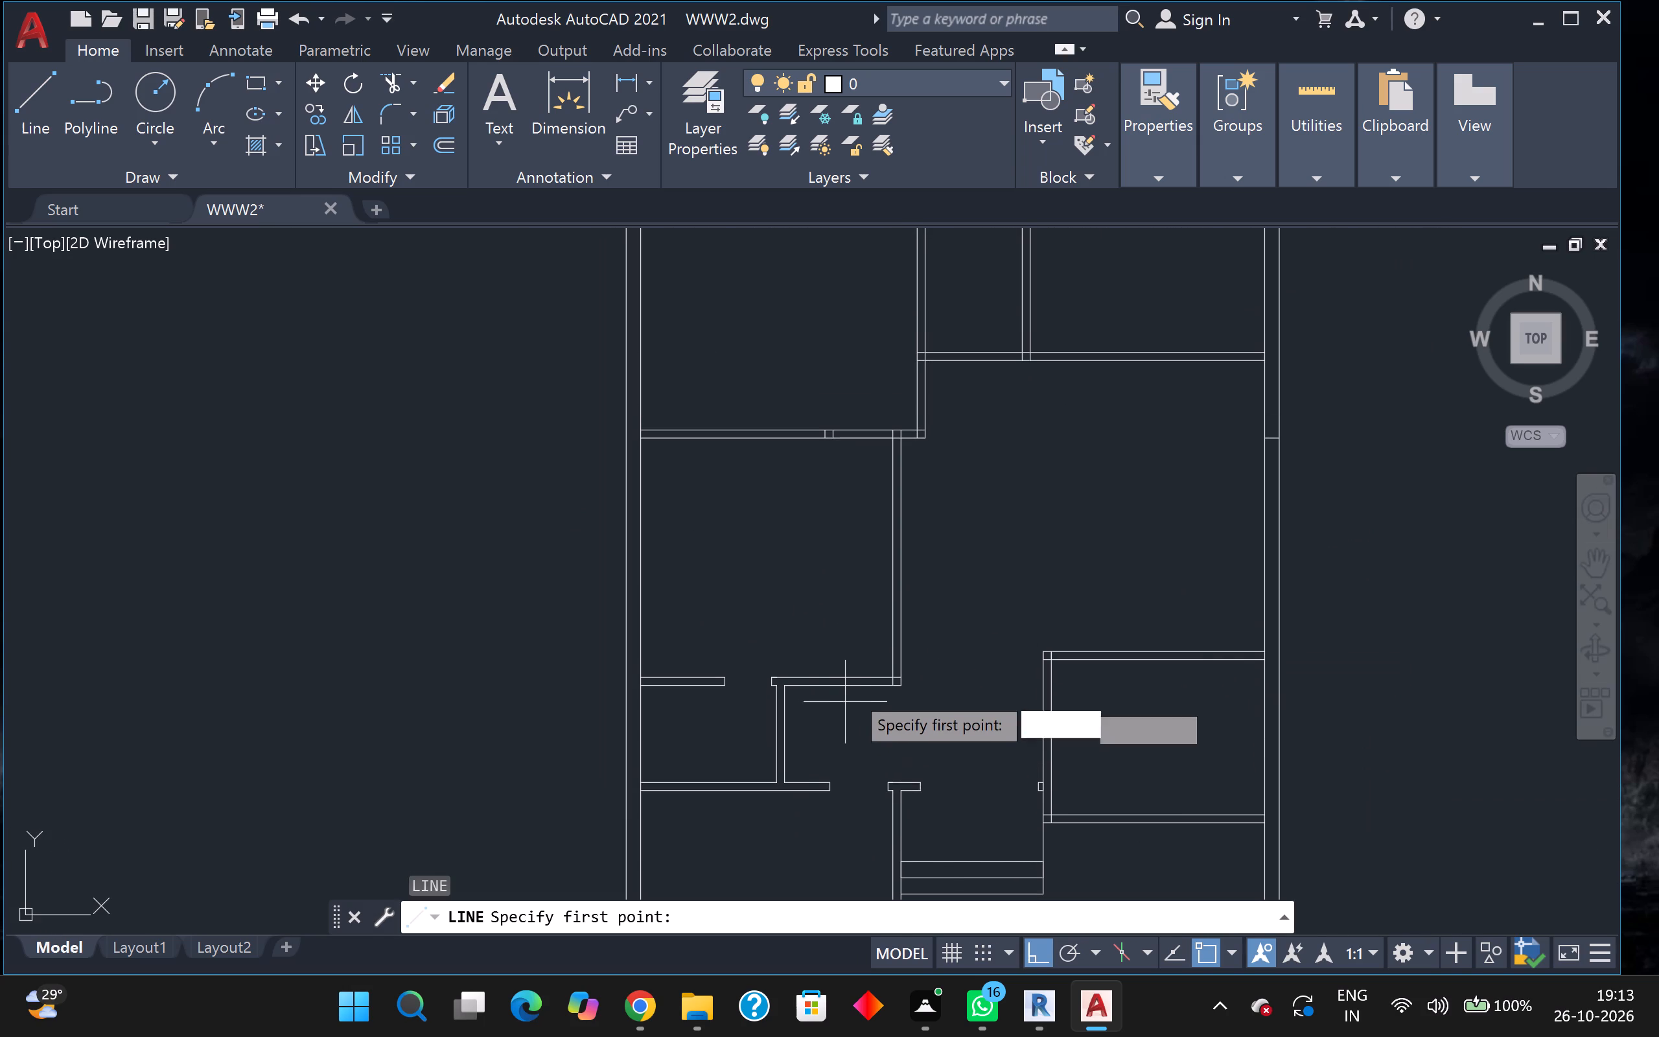
scroll(940, 566, "up", 1)
scroll(897, 421, "up", 1)
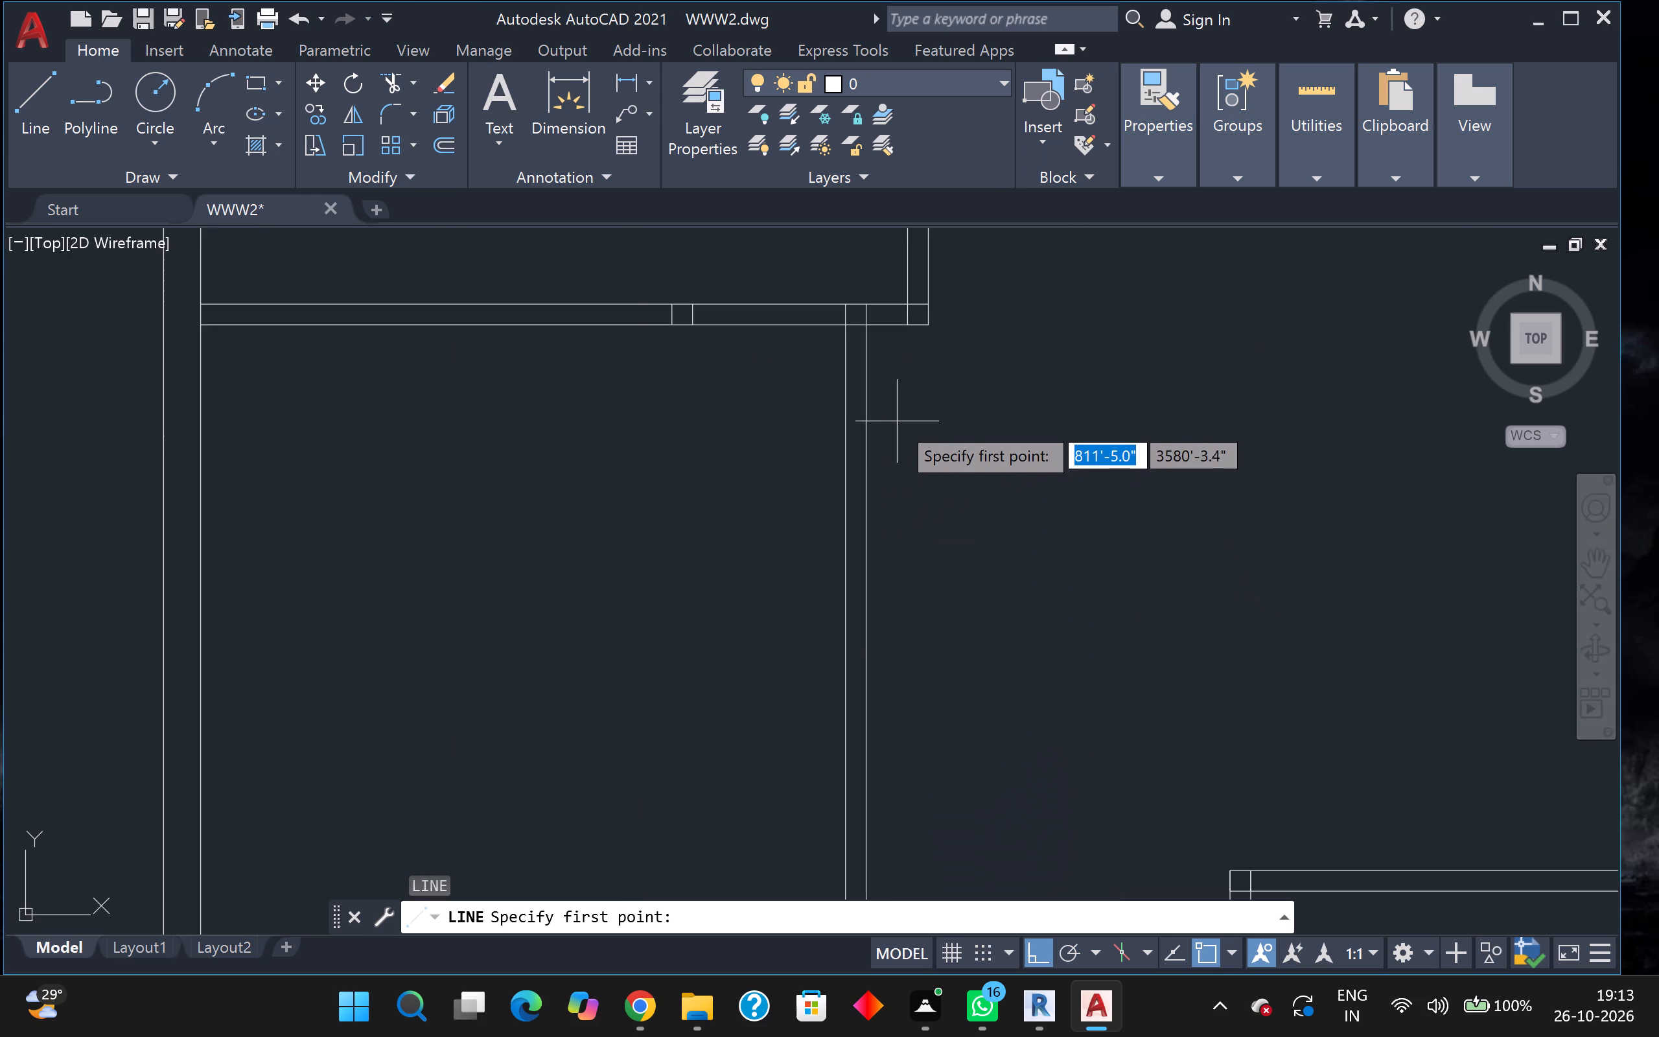
middle_click_drag(918, 430, 1018, 556)
scroll(983, 527, "up", 1)
left_click(921, 406)
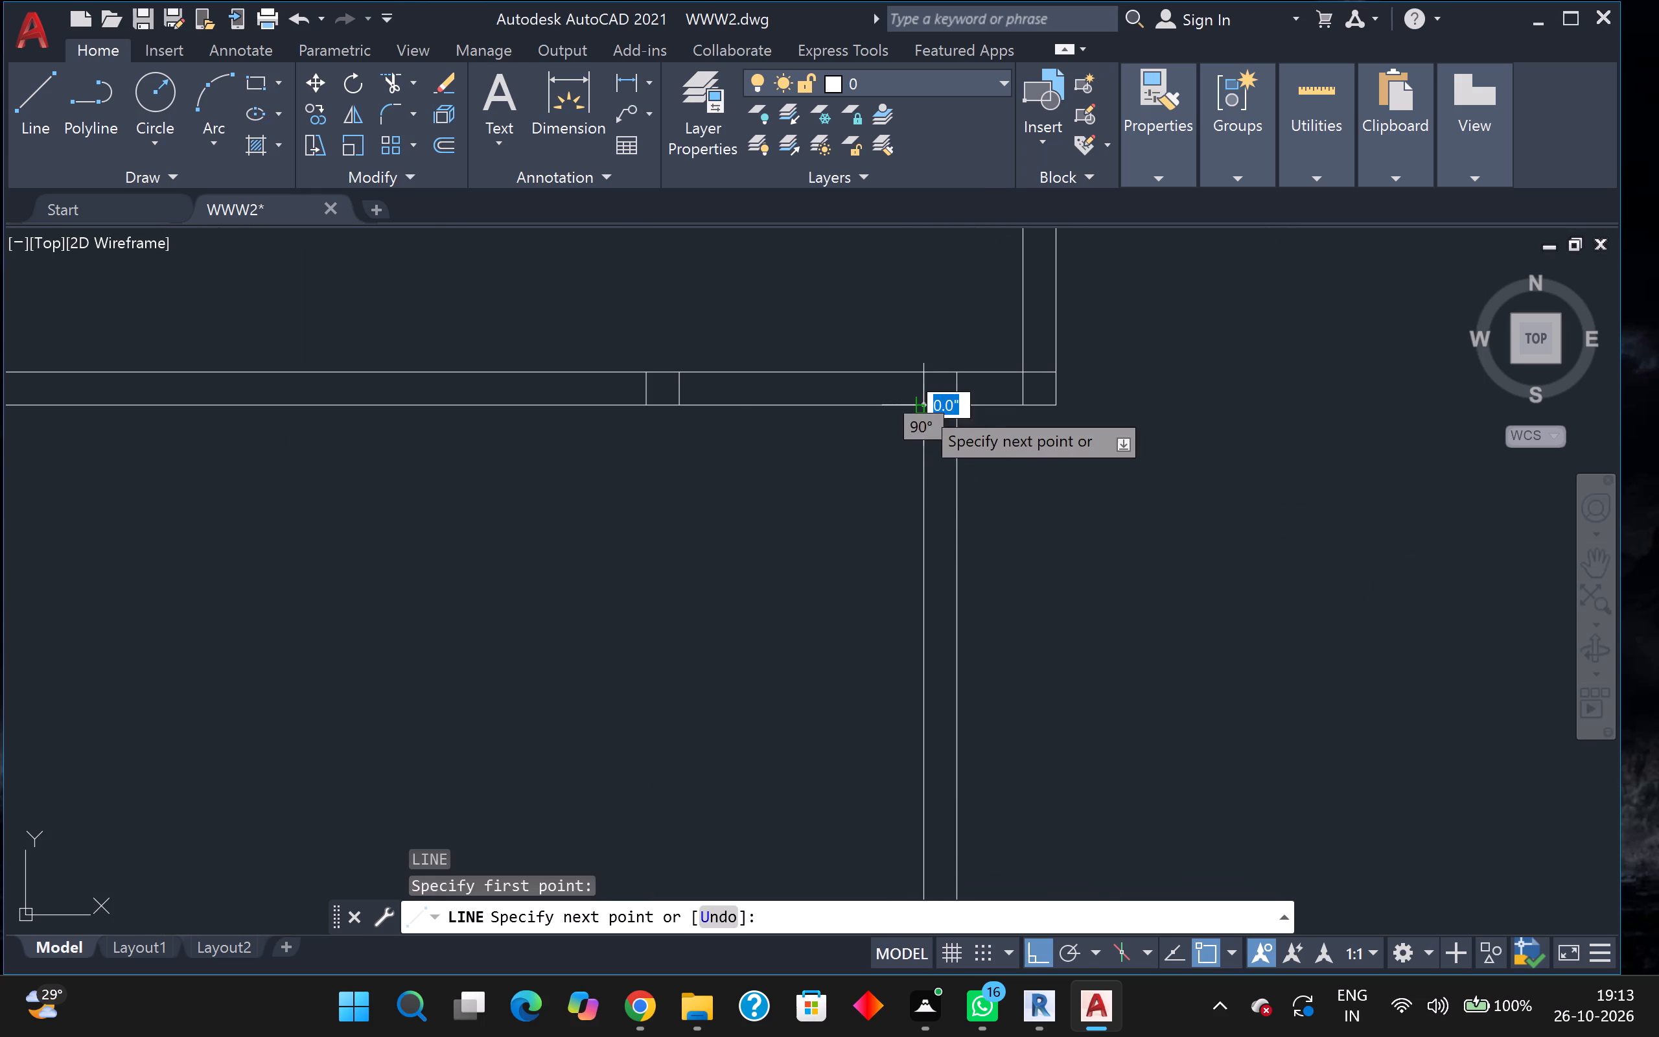
key("3")
key("Return")
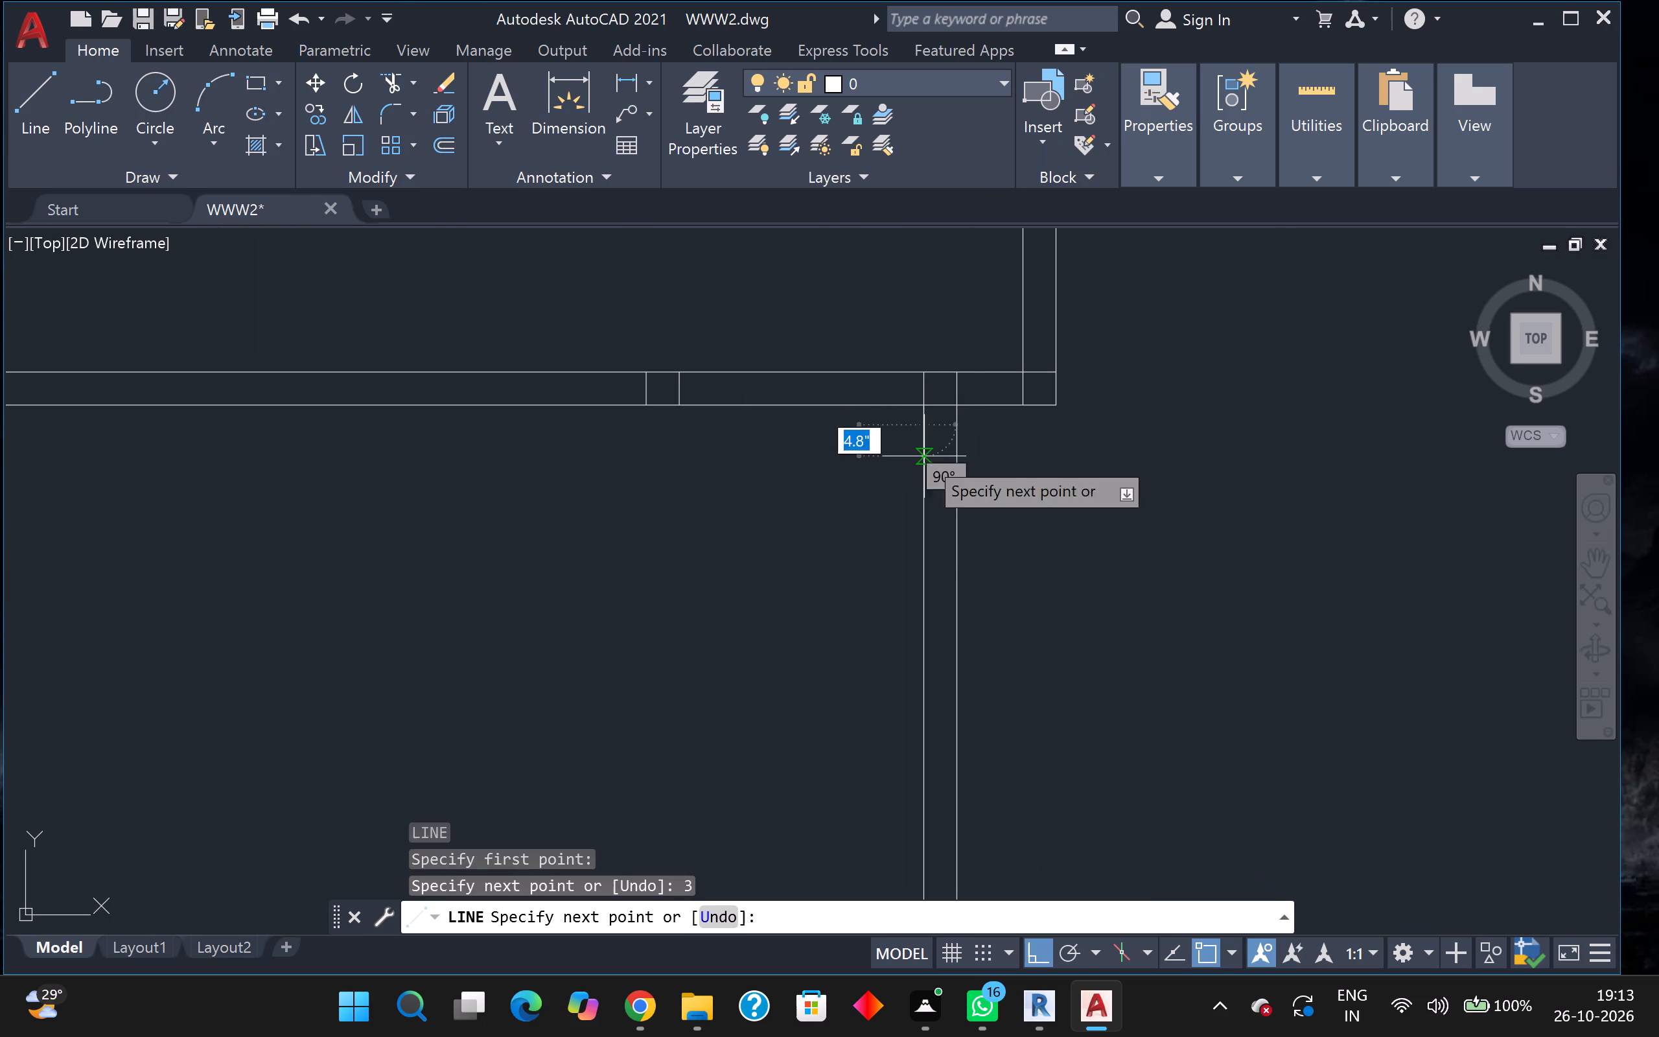
scroll(1062, 420, "up", 1)
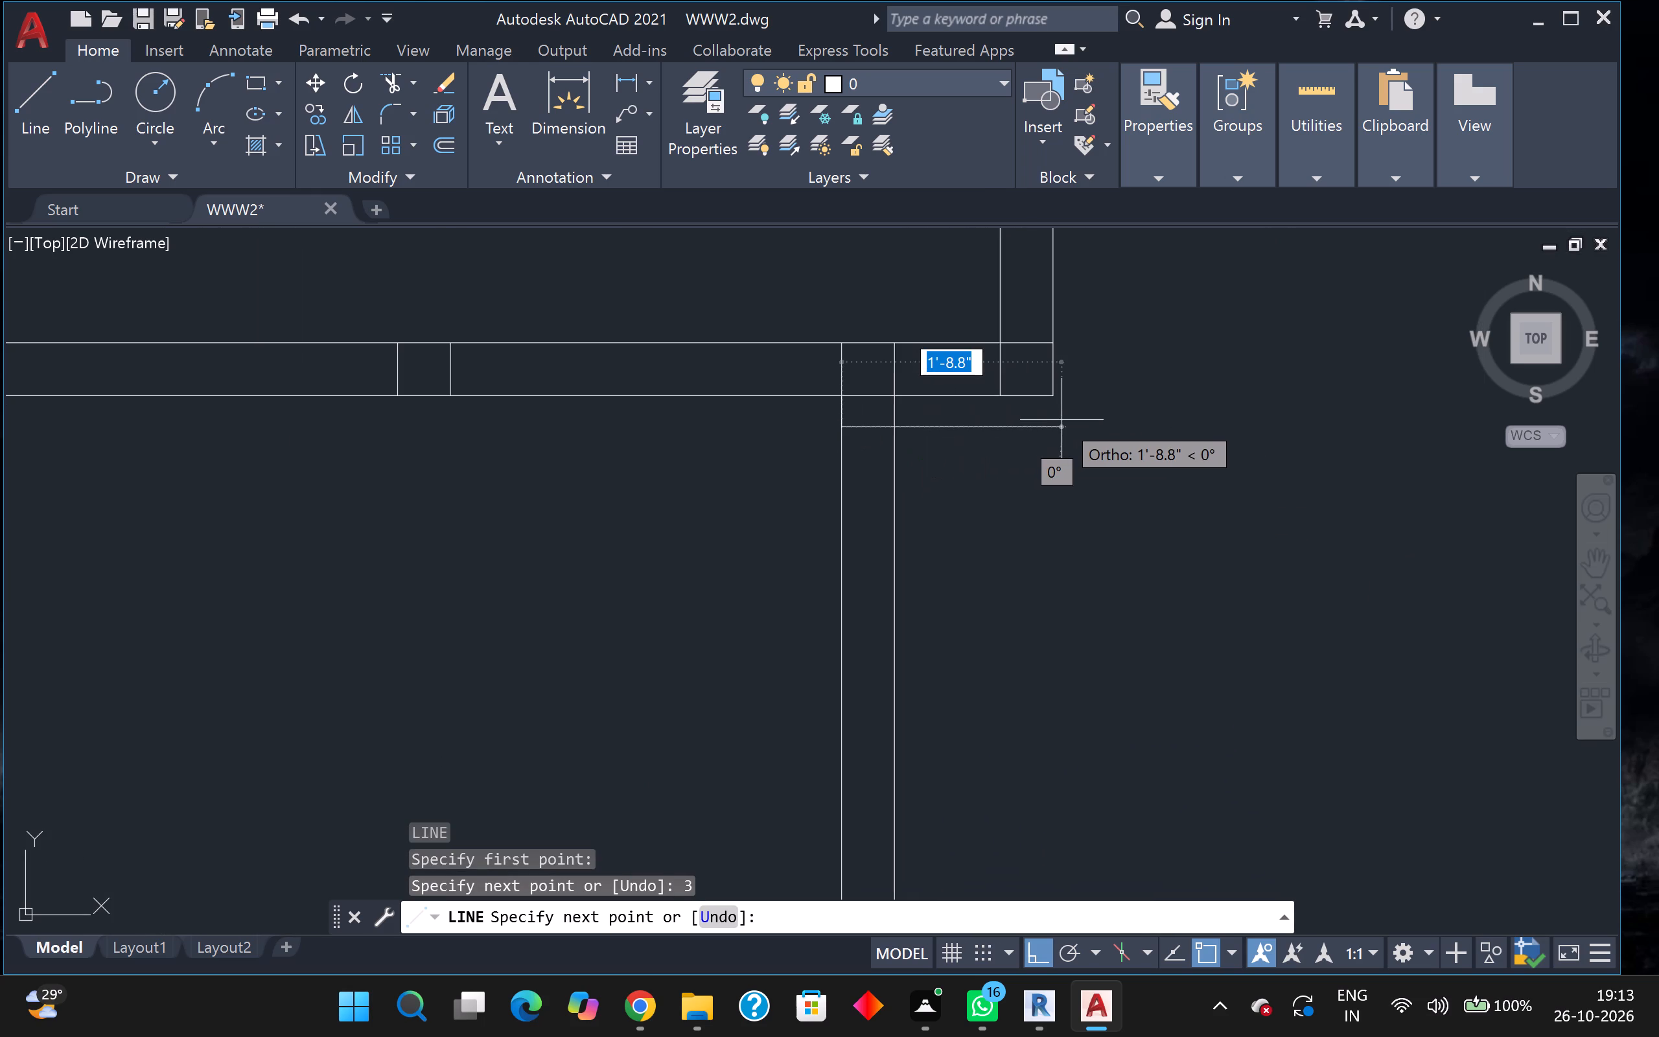
key("5")
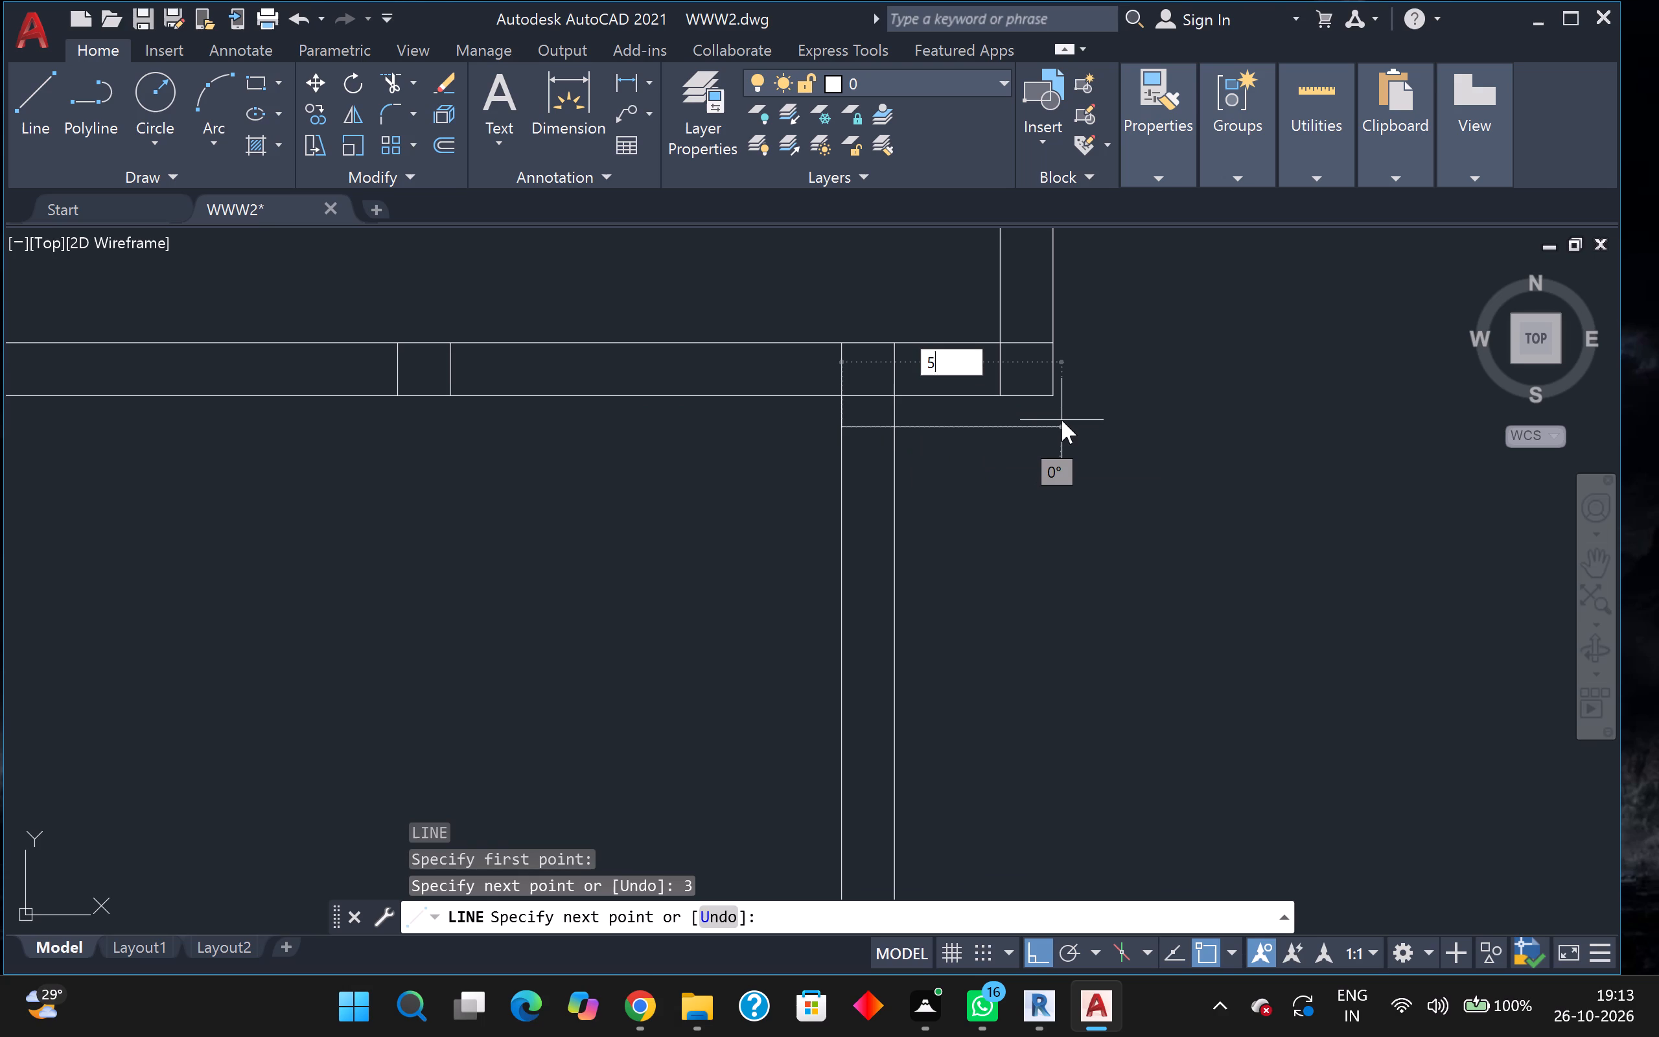
key("Return")
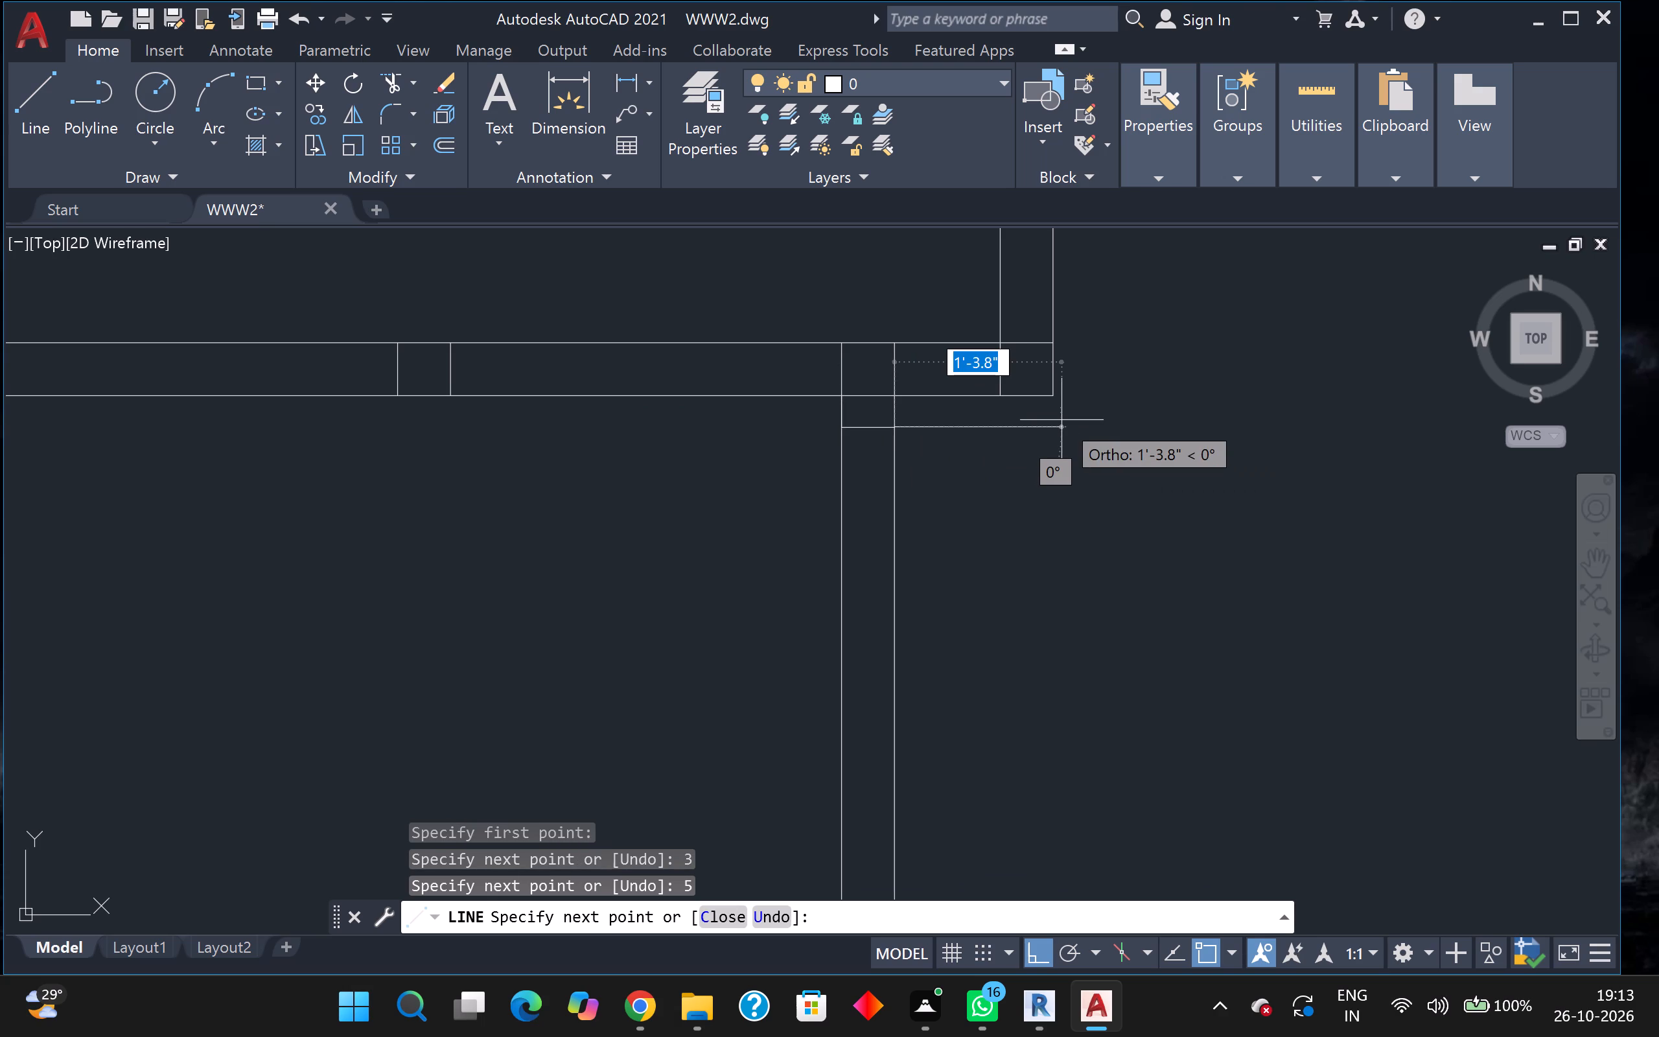
key("Escape")
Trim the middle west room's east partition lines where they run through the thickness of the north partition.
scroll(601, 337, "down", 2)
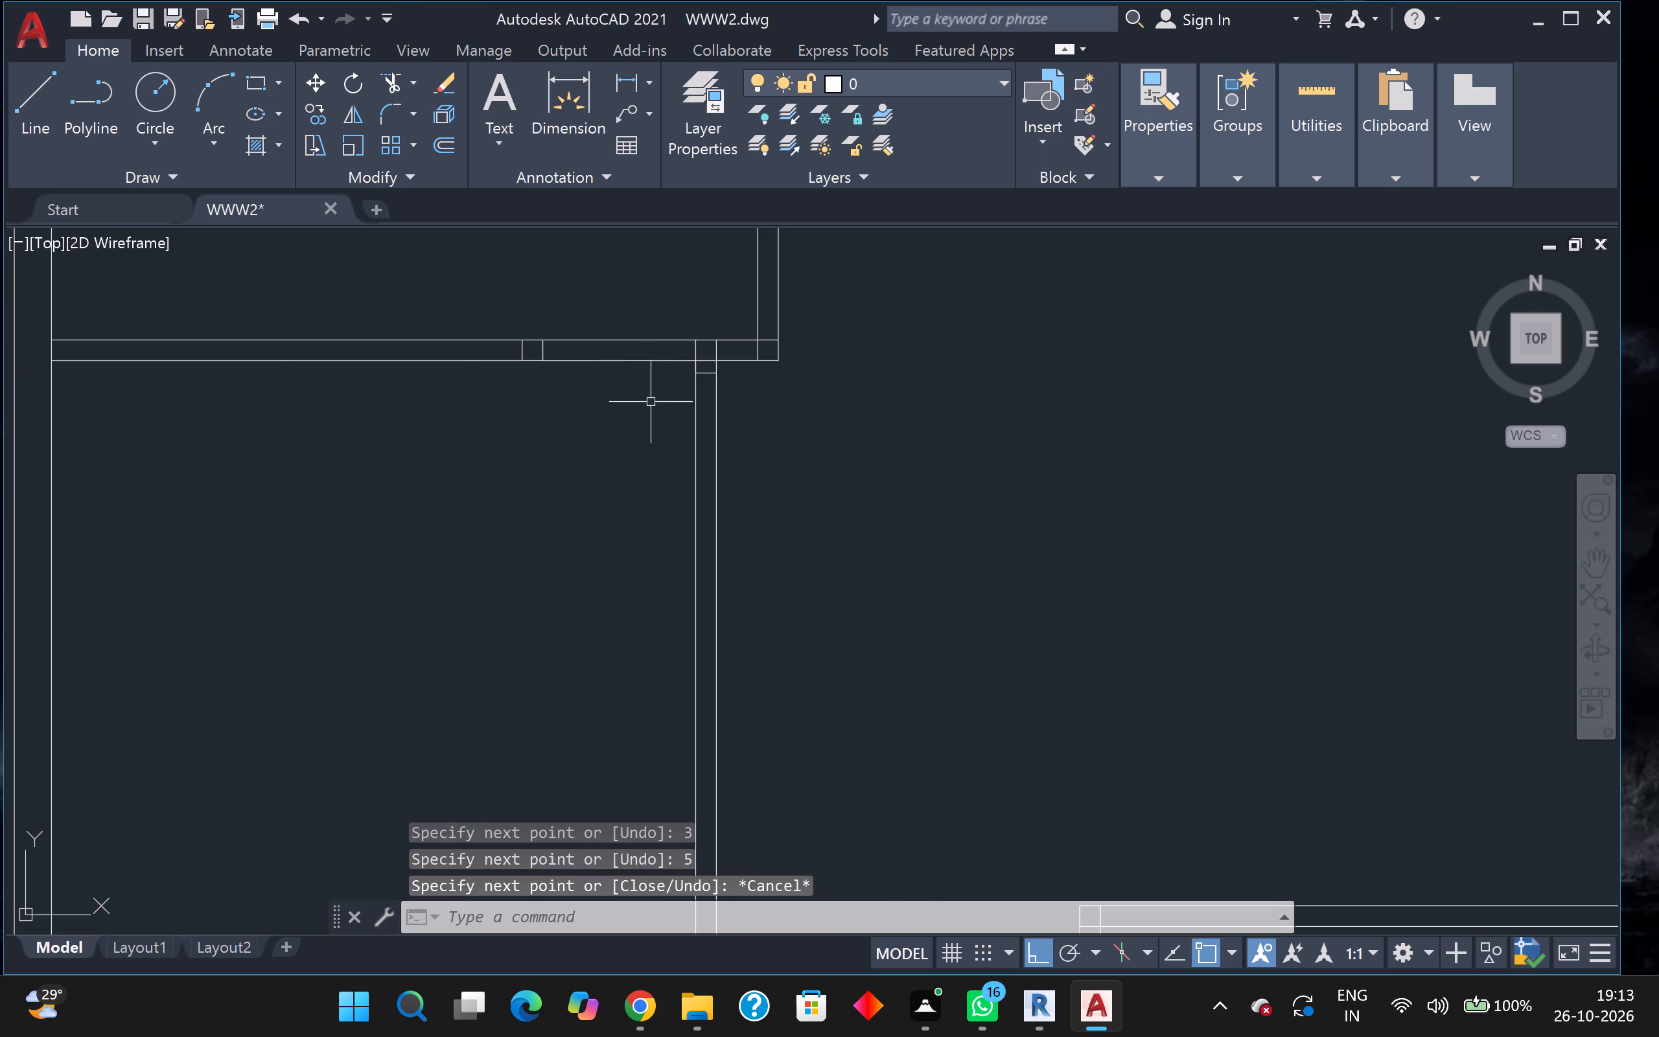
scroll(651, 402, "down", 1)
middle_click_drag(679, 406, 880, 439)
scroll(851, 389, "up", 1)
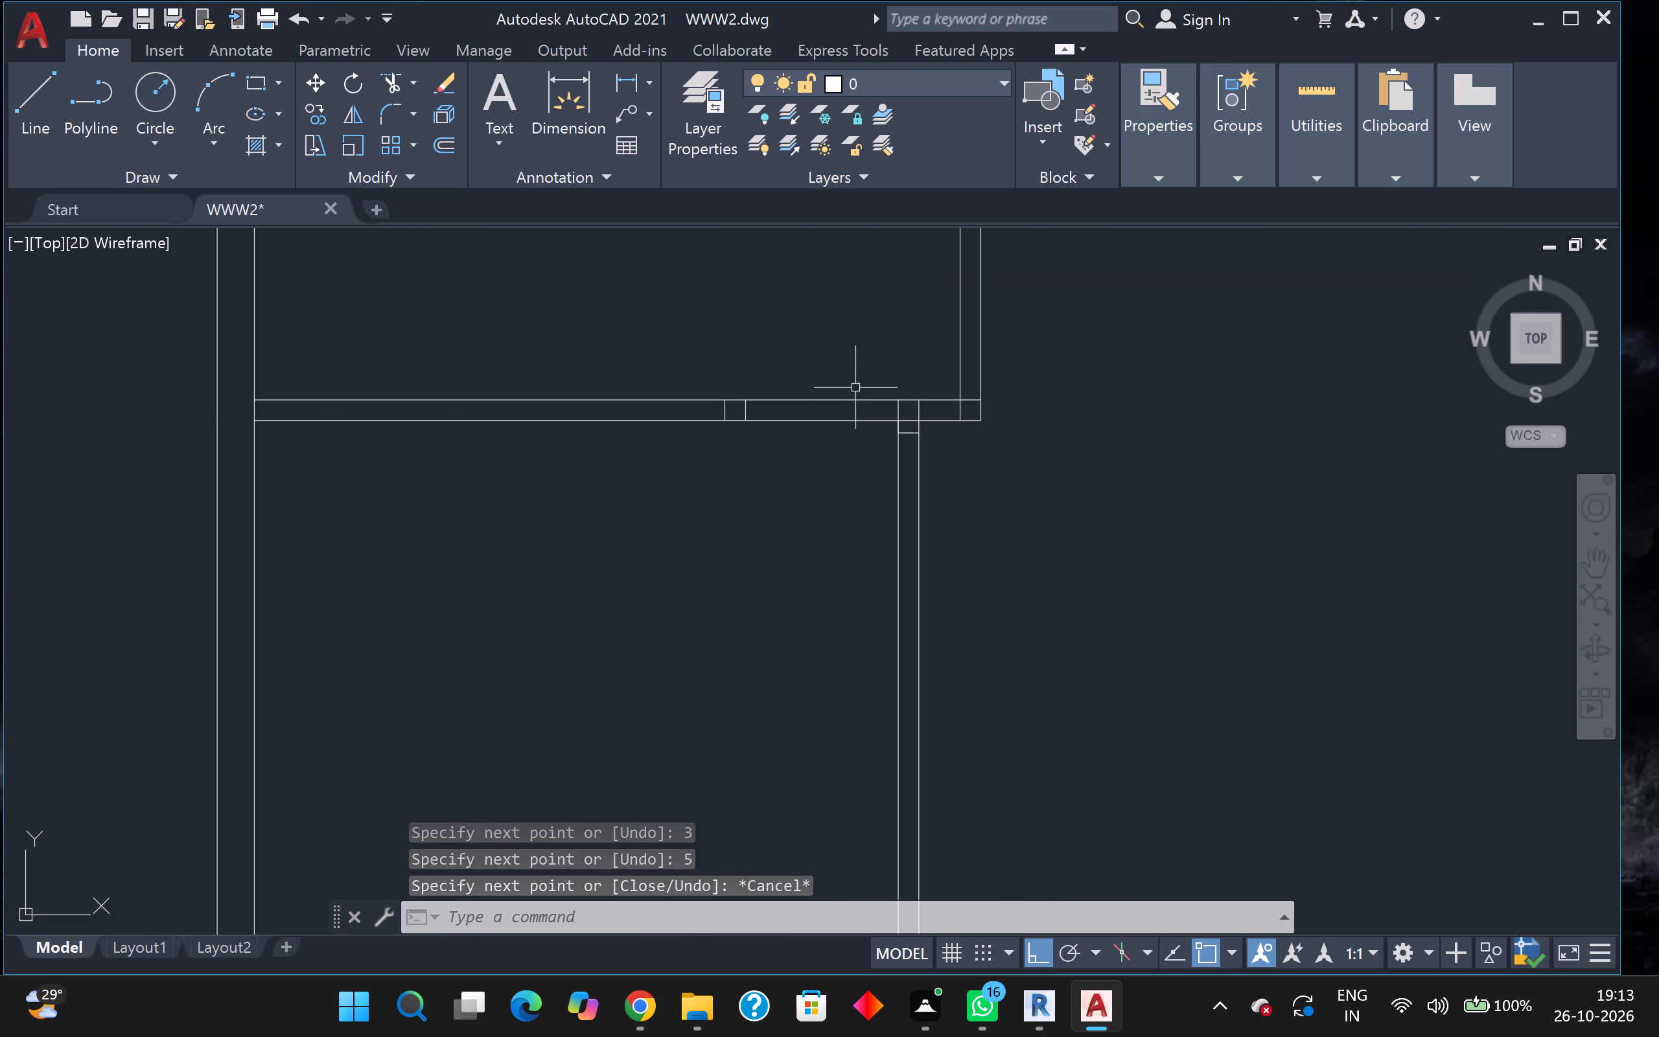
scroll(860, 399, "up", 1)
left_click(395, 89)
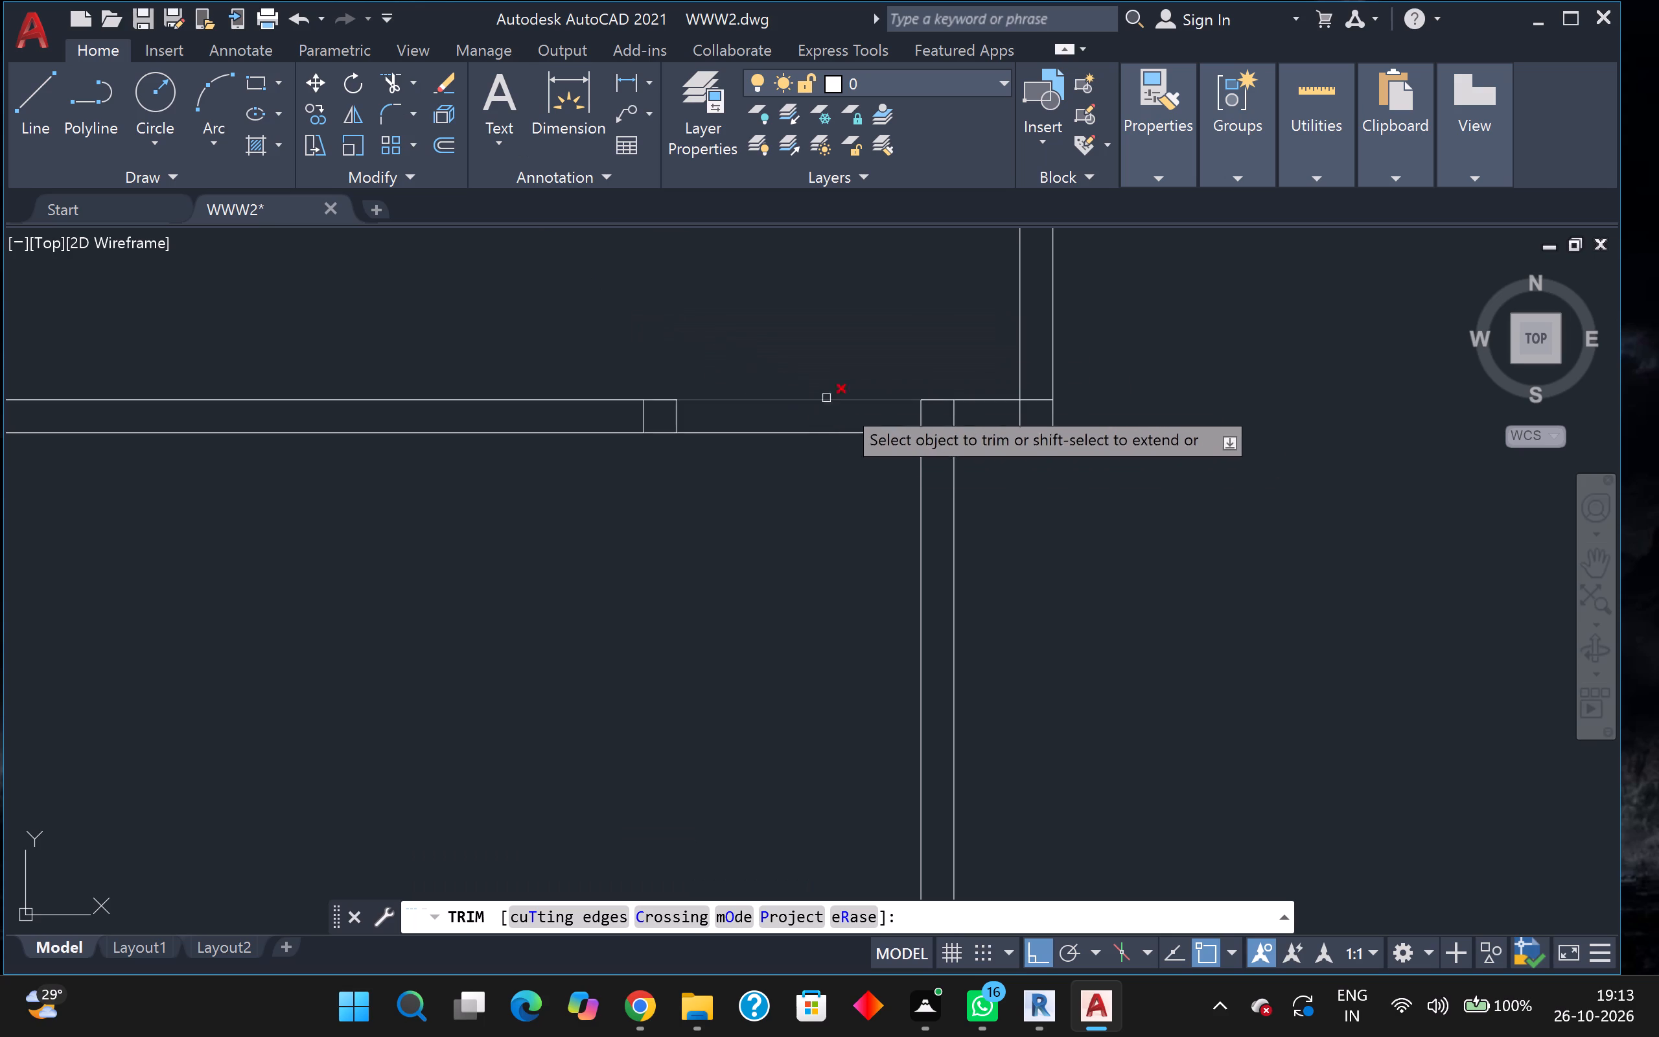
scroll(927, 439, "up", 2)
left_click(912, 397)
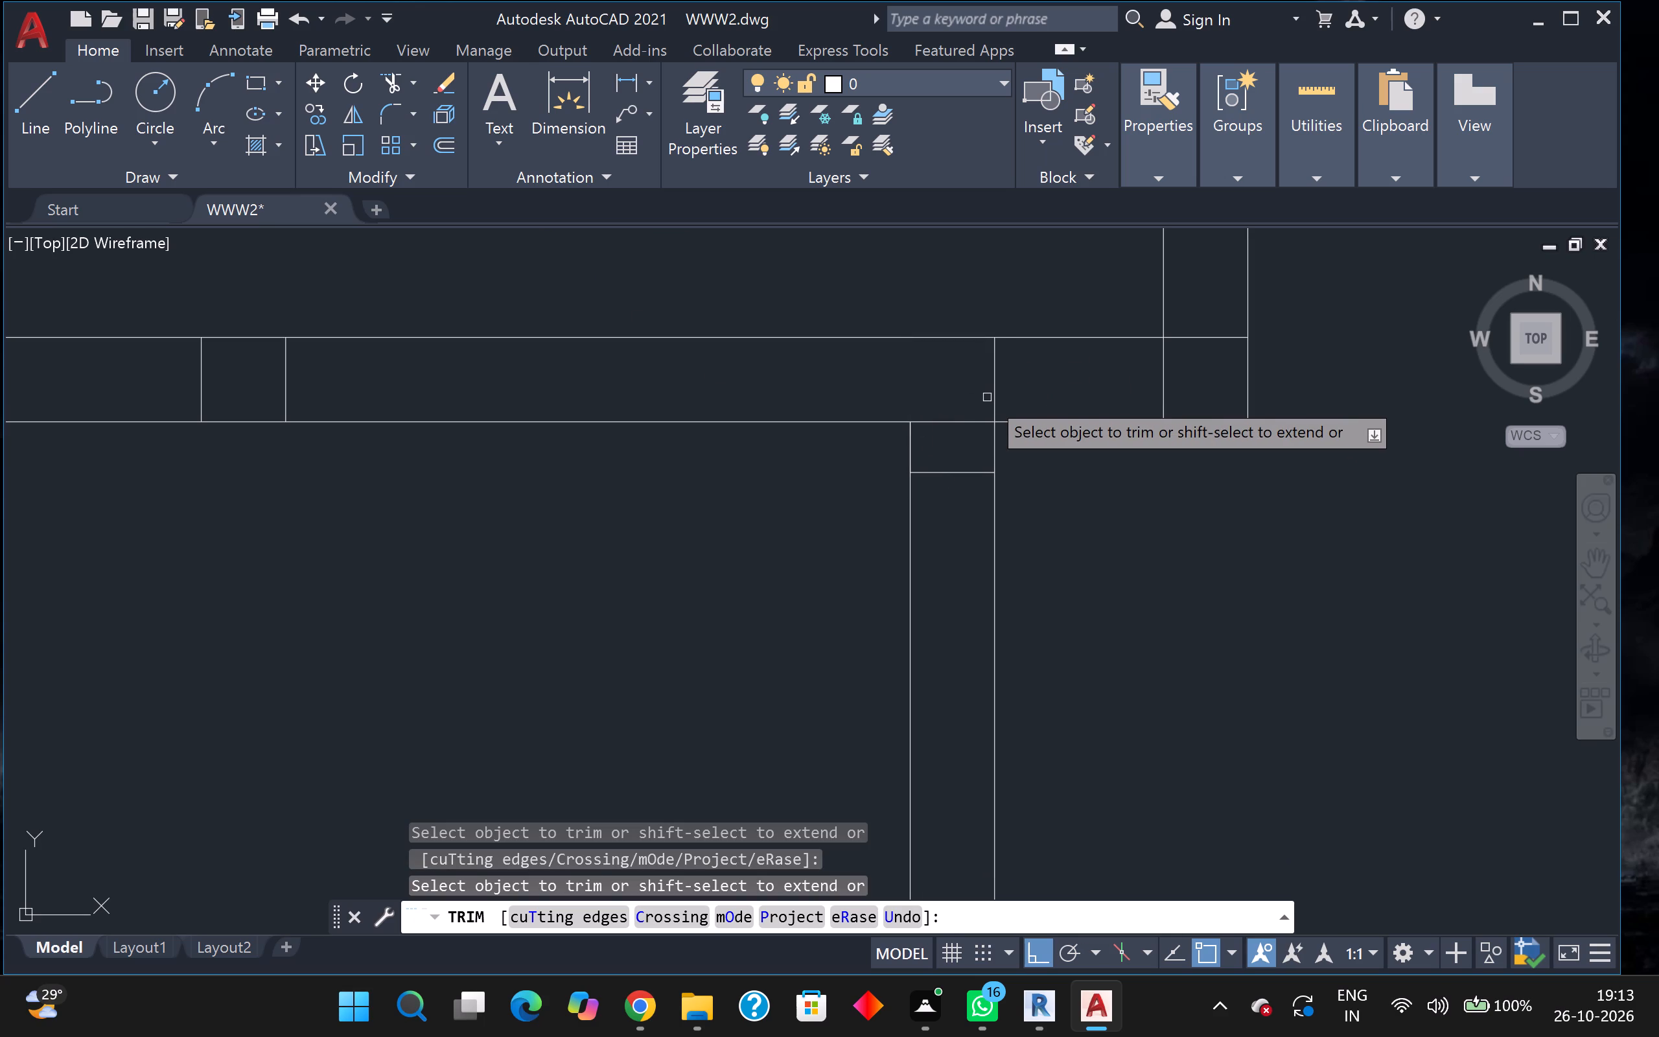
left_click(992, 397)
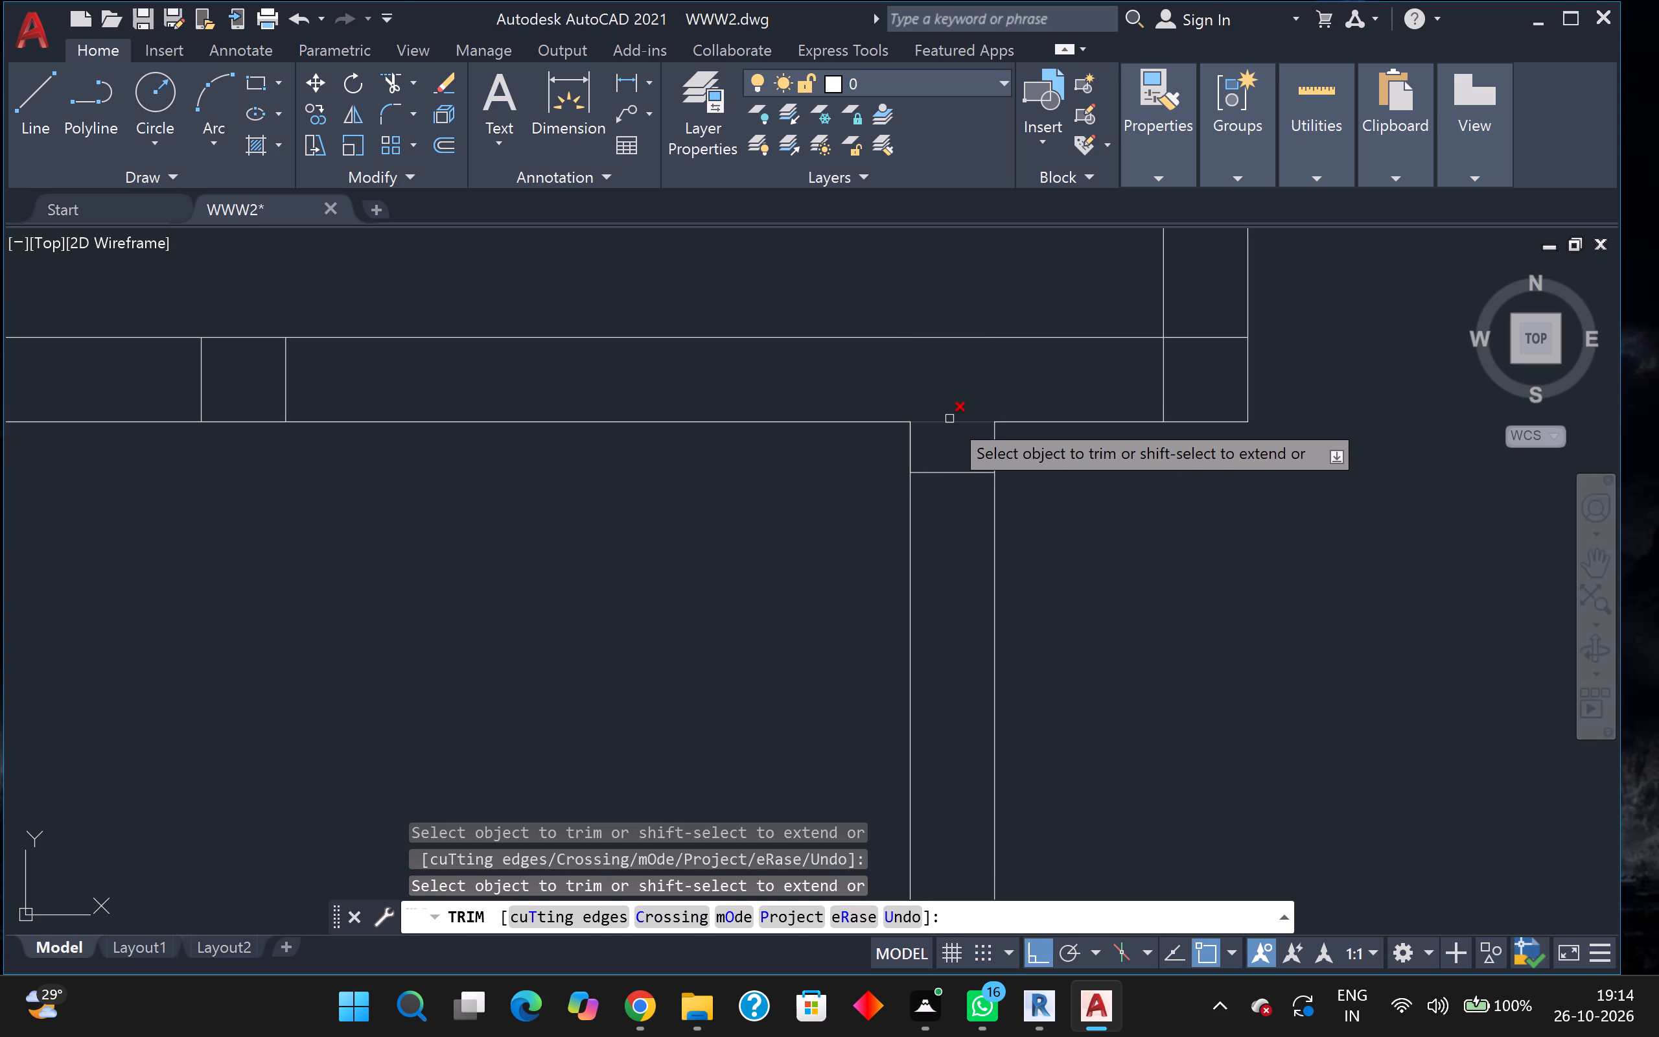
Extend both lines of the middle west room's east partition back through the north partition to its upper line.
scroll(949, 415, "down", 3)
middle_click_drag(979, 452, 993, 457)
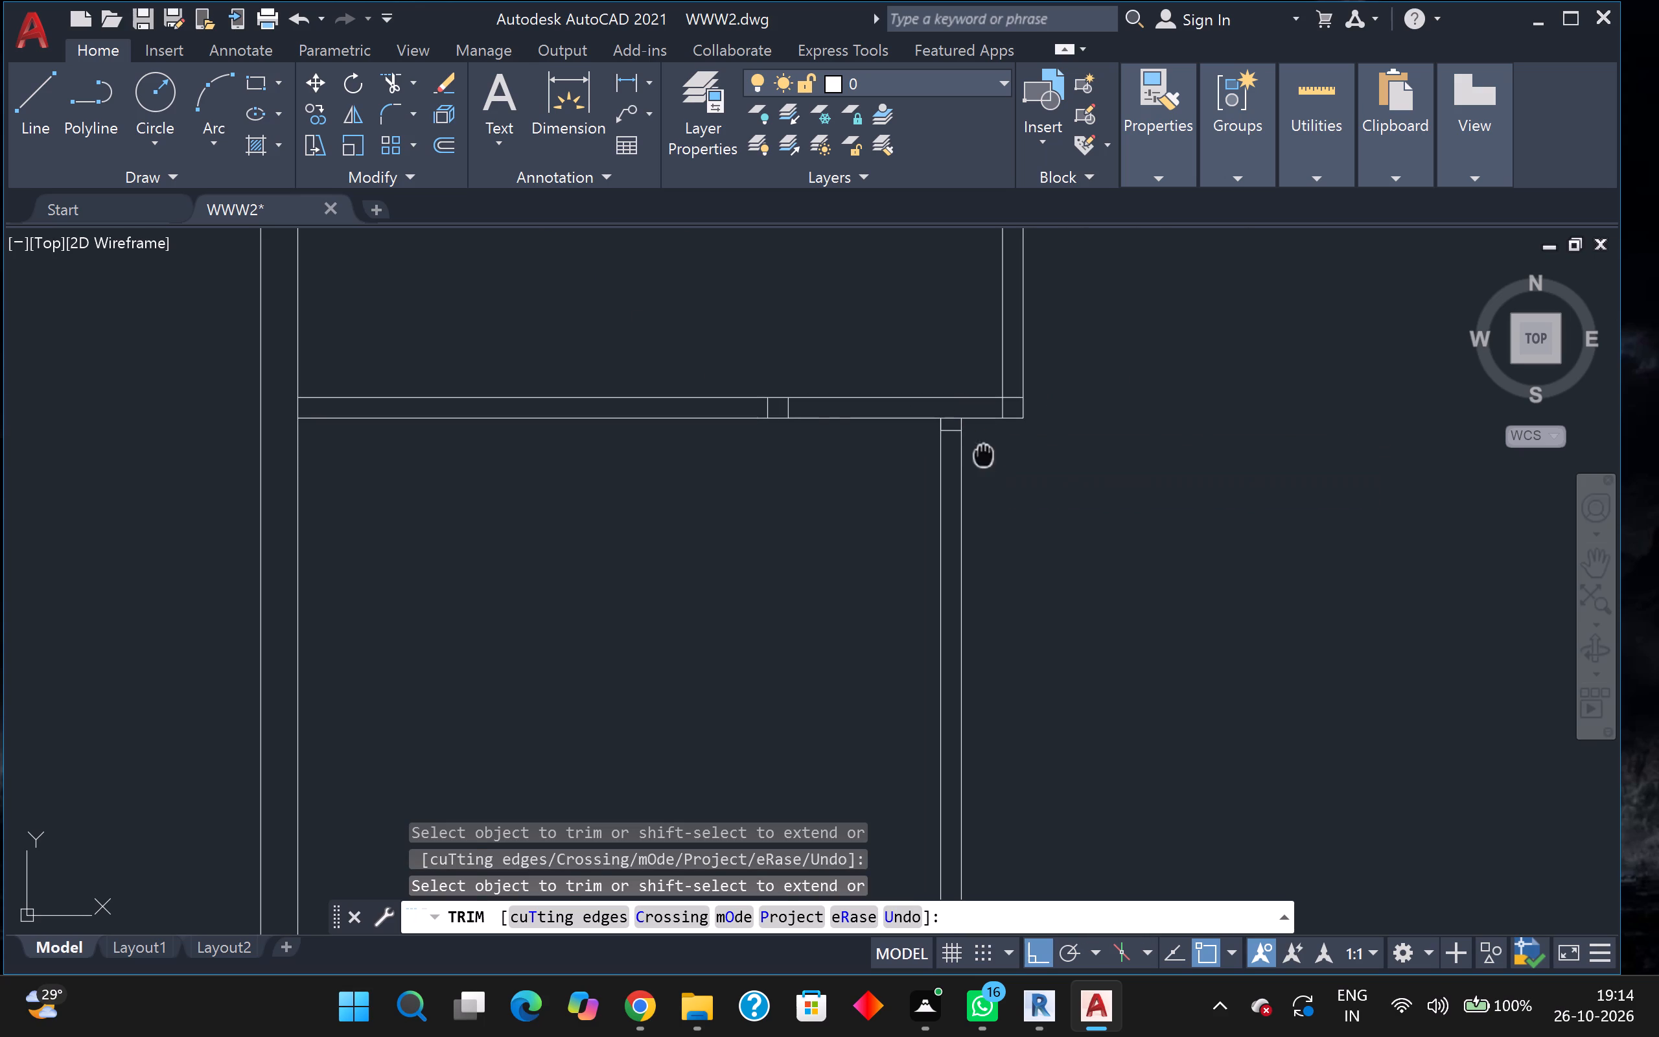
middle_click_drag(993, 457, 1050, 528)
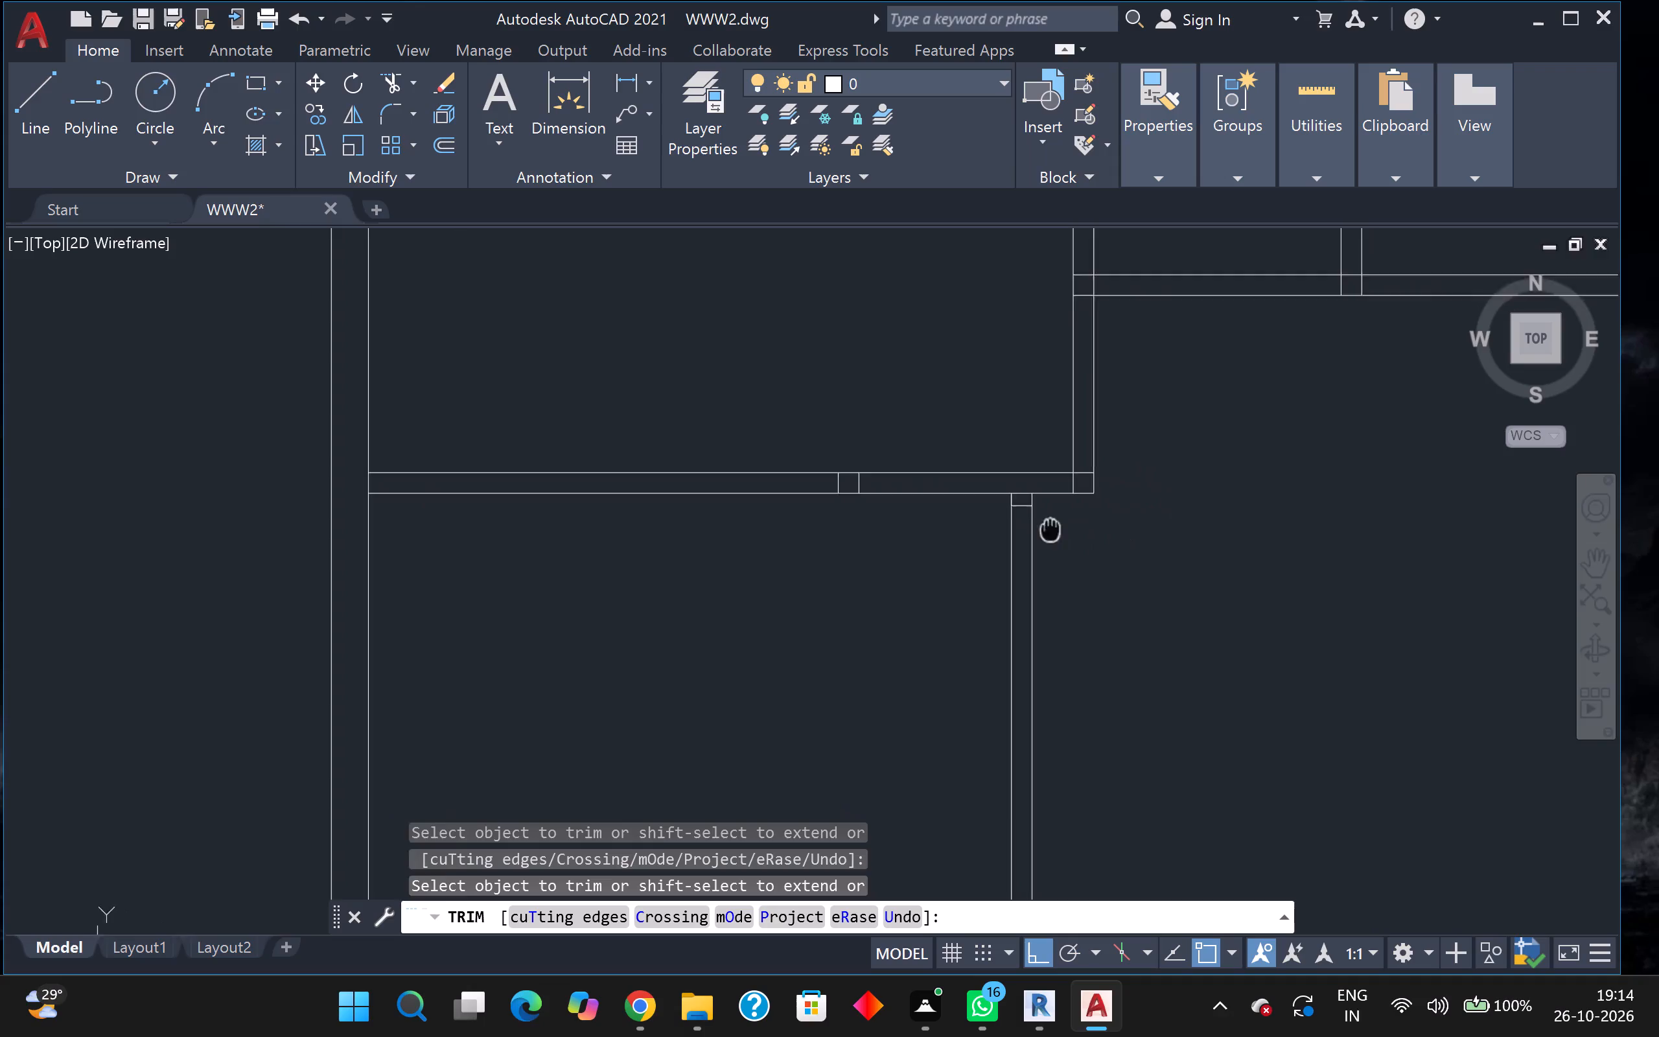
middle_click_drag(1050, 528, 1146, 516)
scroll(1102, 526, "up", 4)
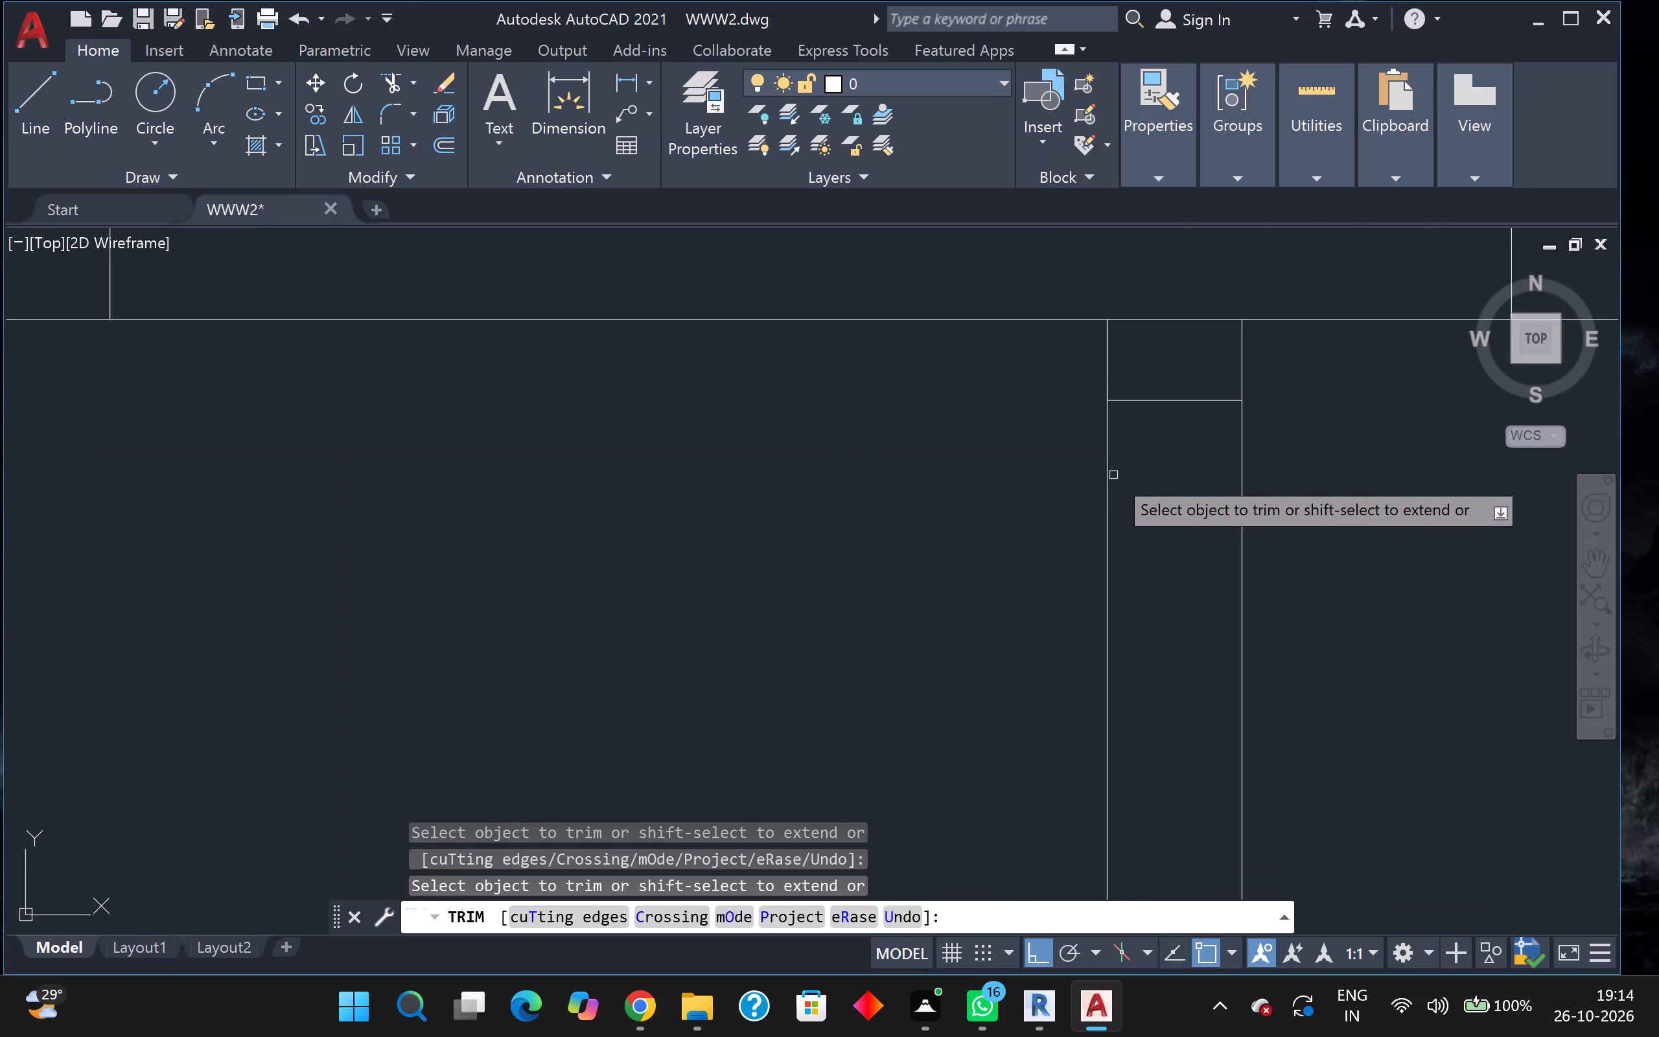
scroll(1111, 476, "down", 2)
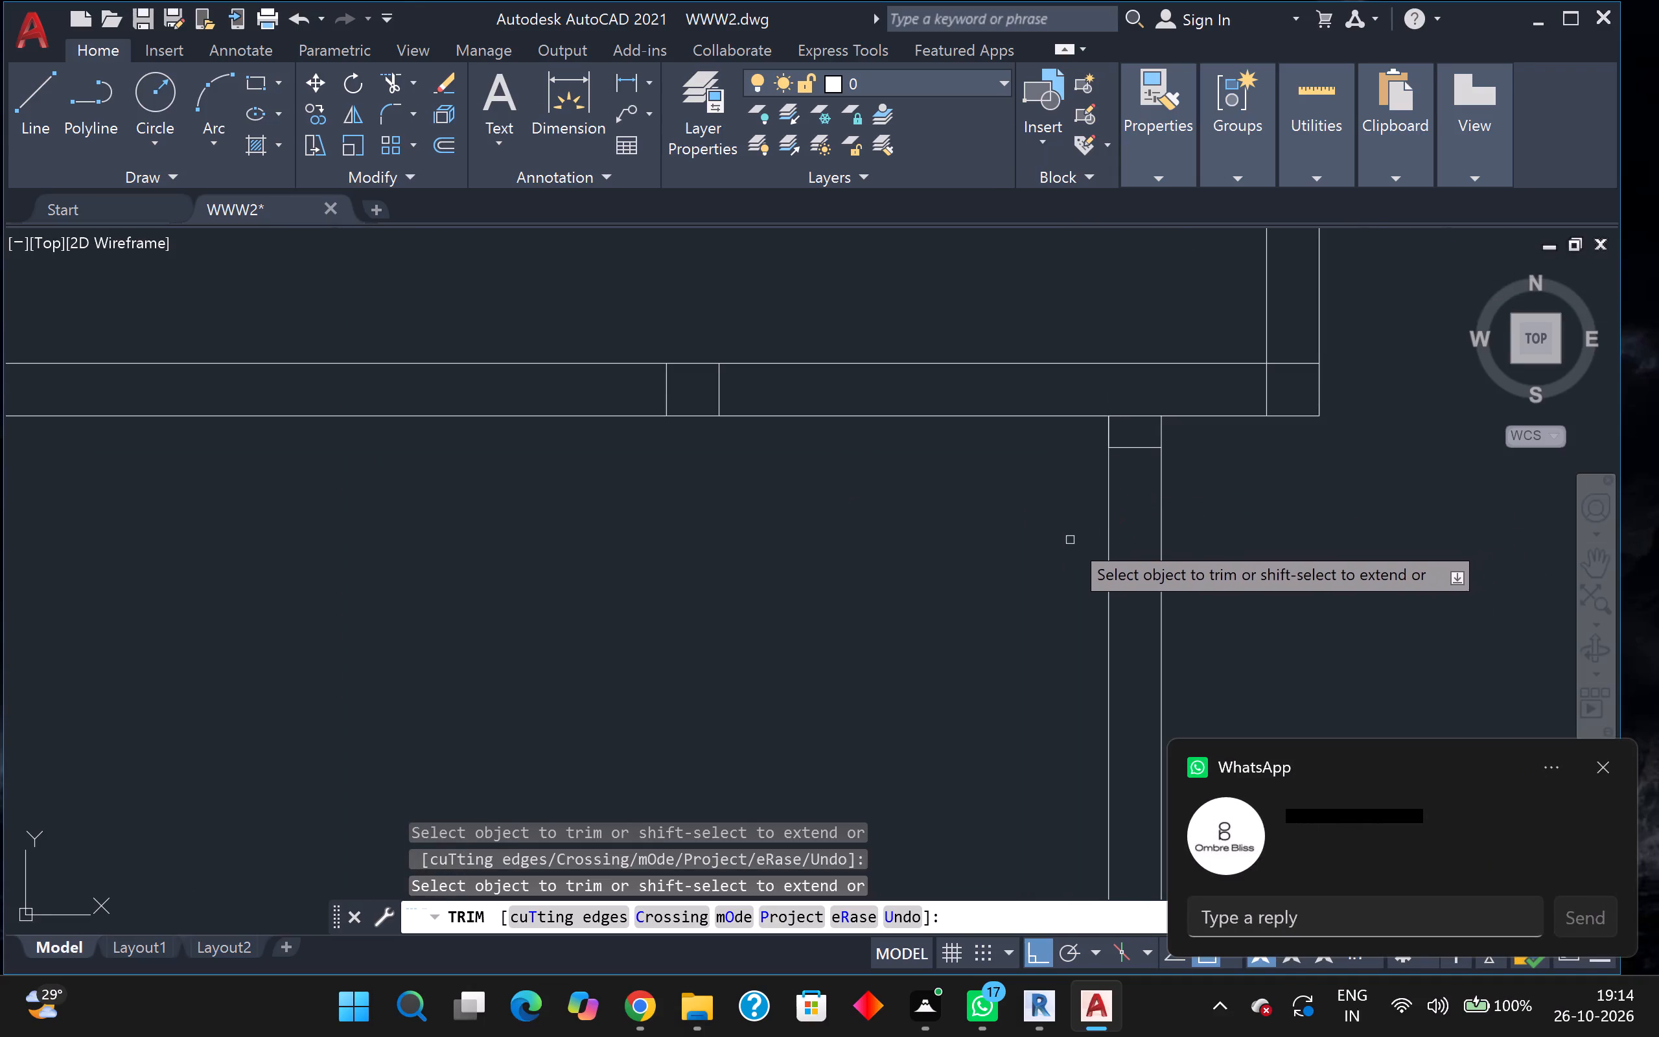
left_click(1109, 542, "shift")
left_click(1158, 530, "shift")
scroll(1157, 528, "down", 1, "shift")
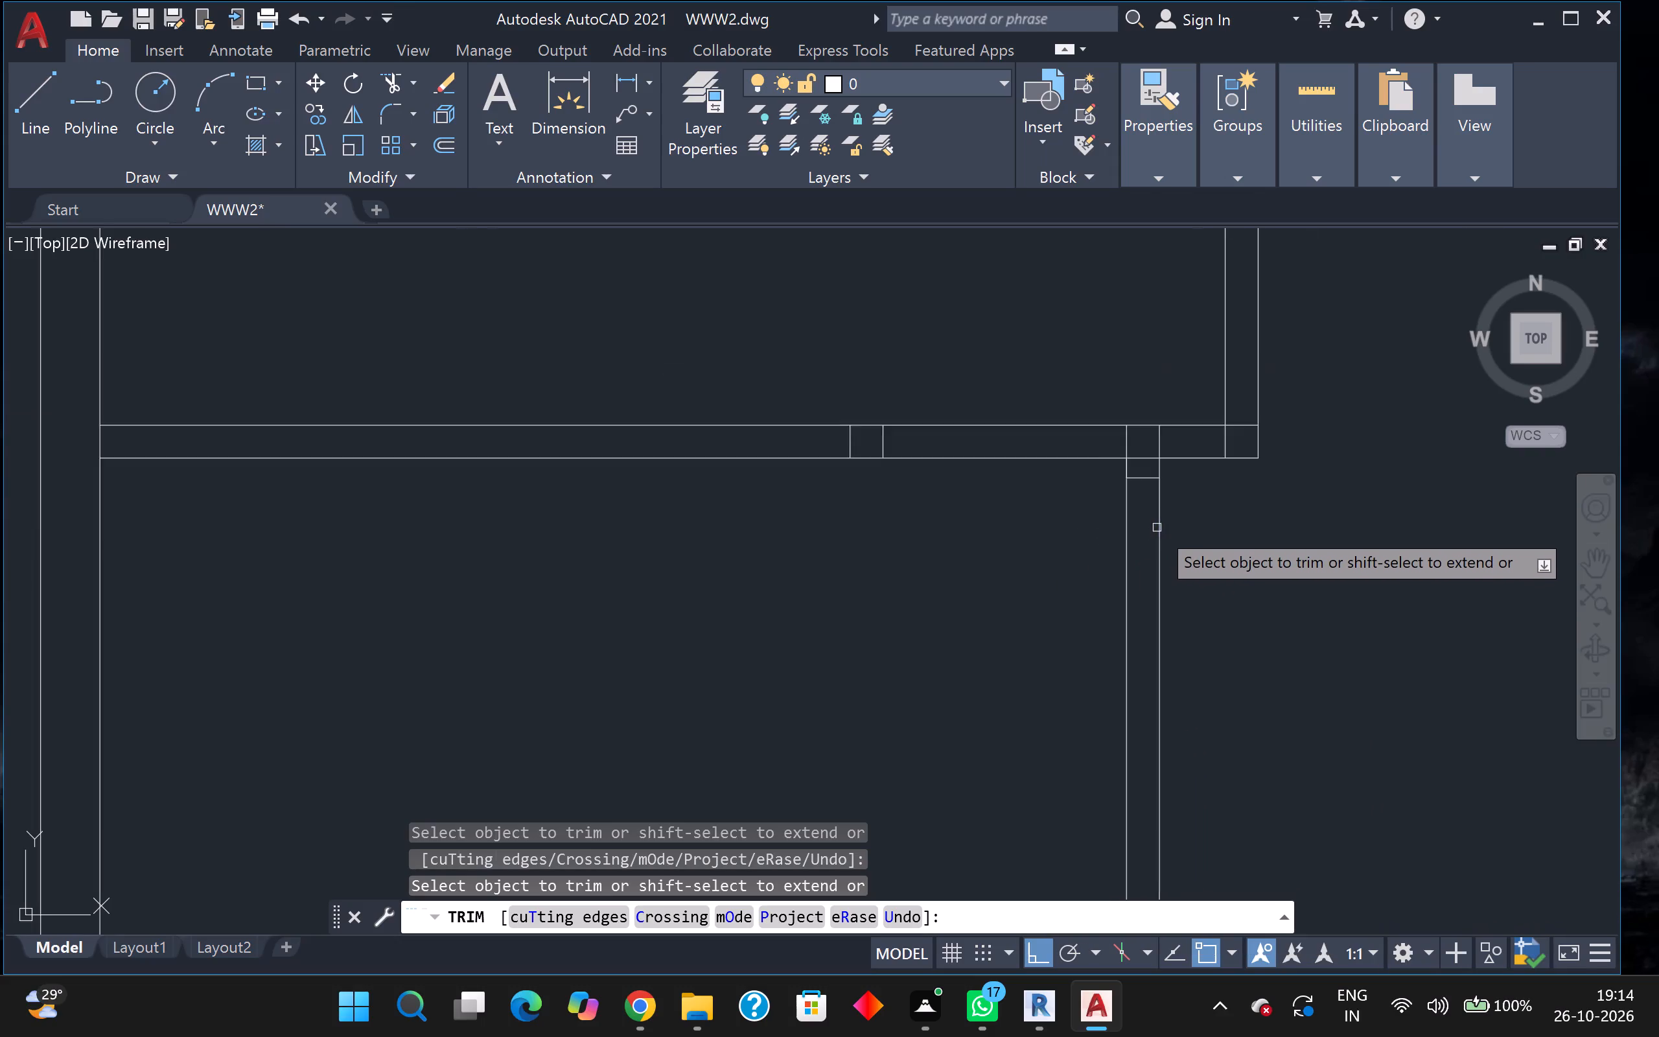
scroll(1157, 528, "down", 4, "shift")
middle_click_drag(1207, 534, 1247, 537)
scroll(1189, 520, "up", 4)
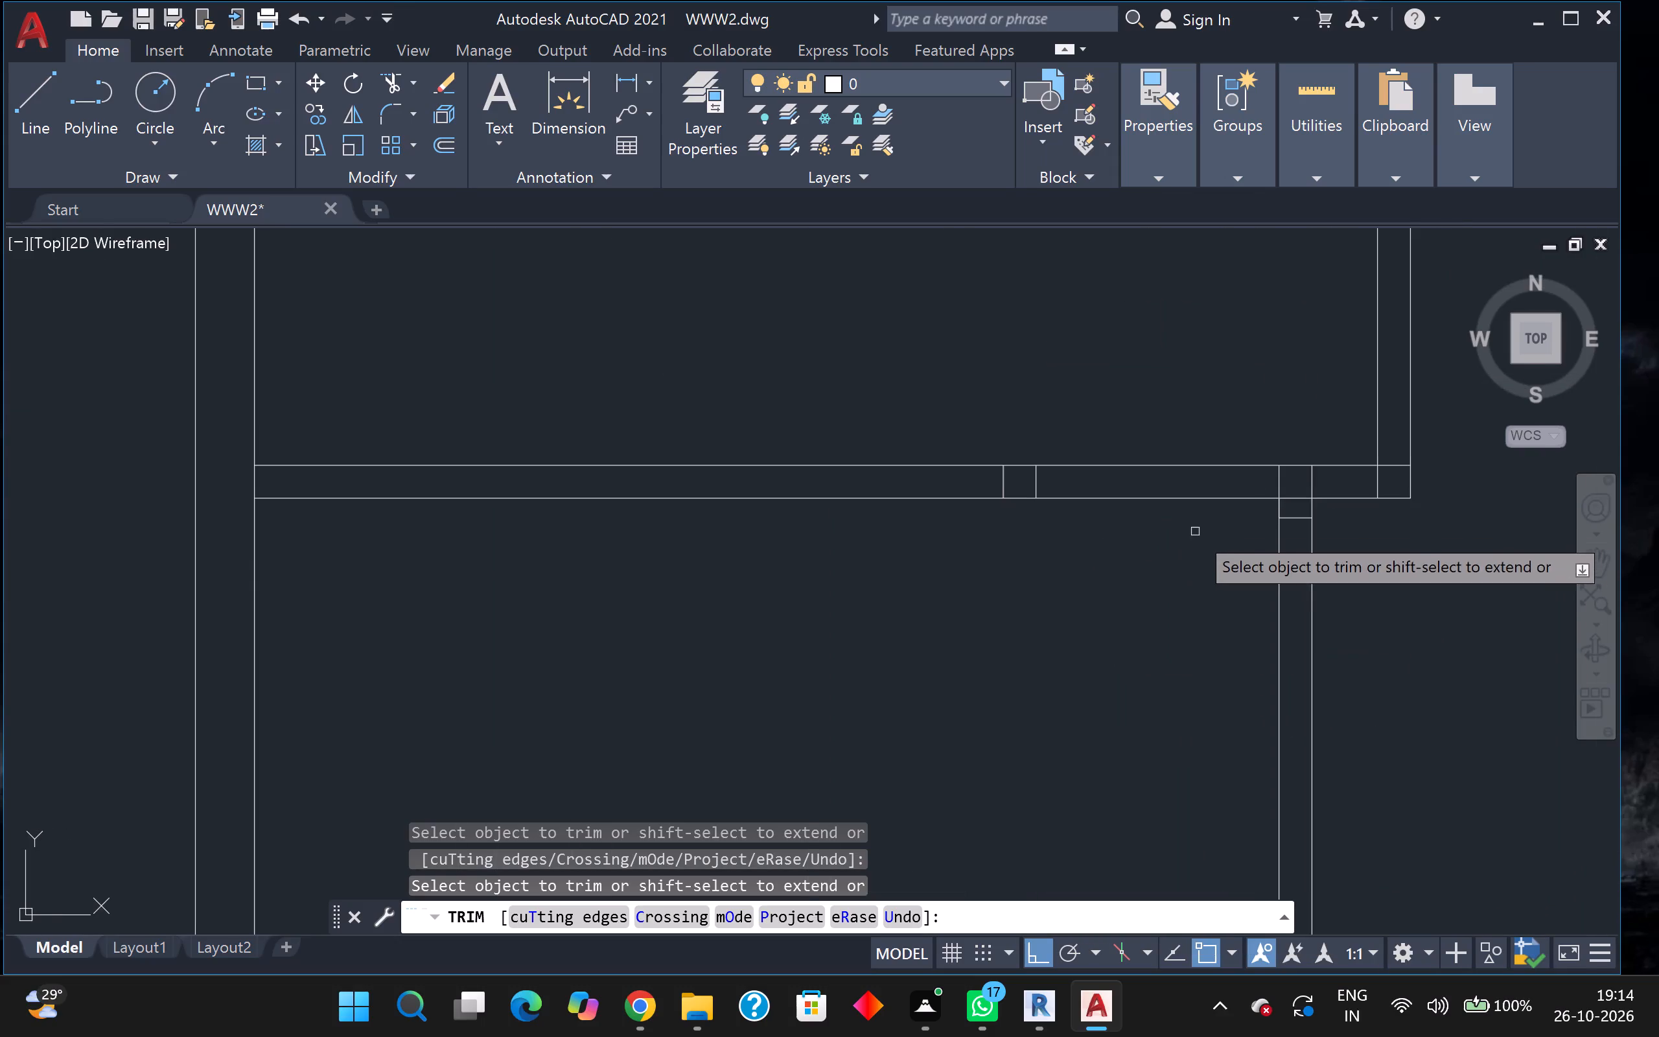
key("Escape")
Mark a 3' door opening in the middle west room's north partition, starting 3" west of the east partition, with lines across the wall.
key("l")
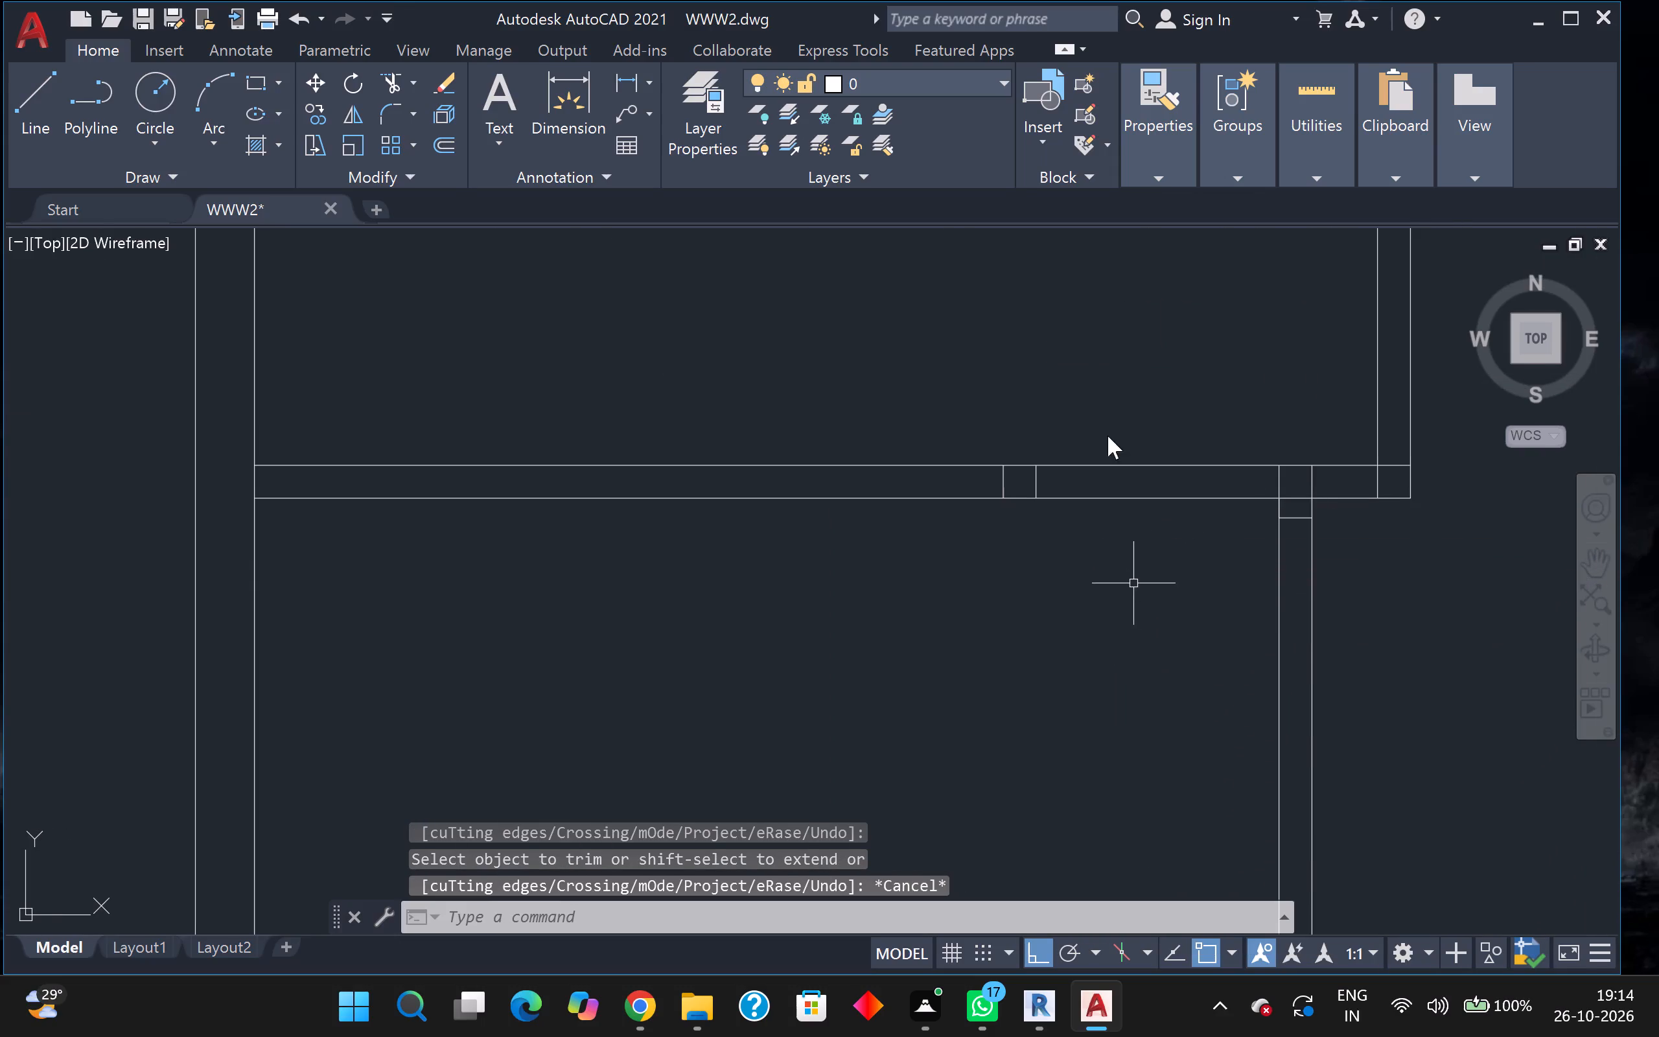
key("Return")
scroll(1179, 457, "up", 1)
scroll(1214, 584, "up", 2)
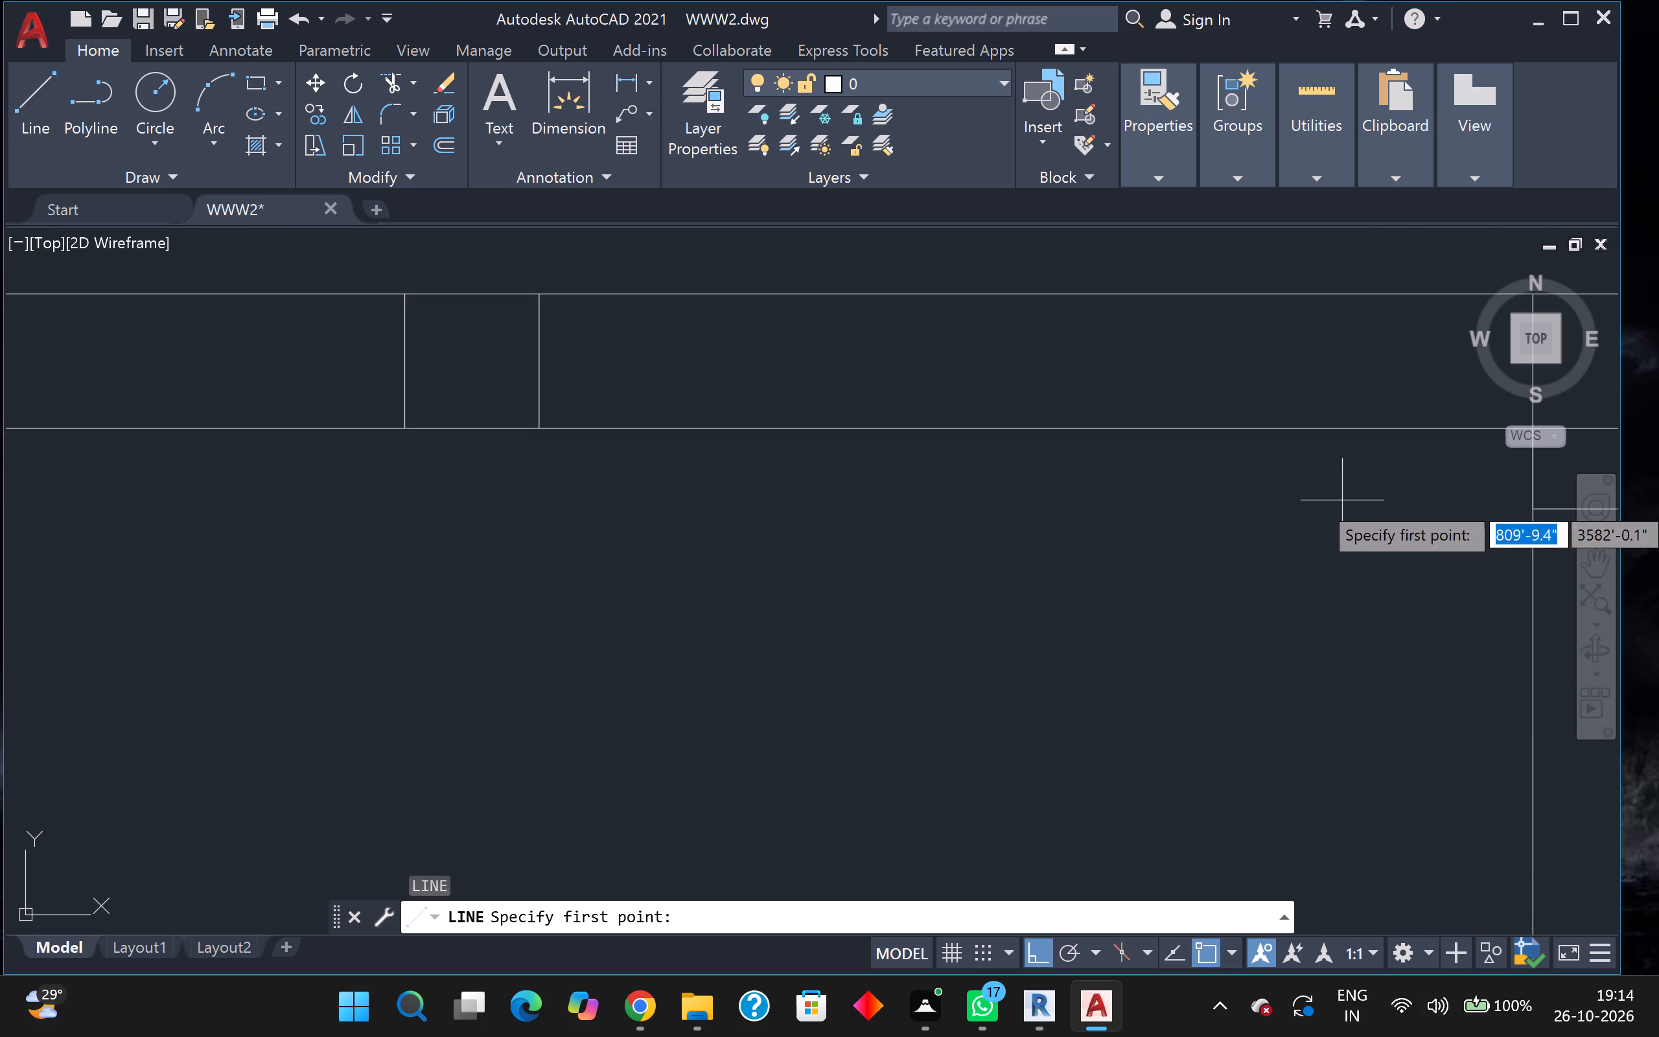
scroll(1342, 498, "down", 1)
middle_click_drag(1336, 487, 1179, 498)
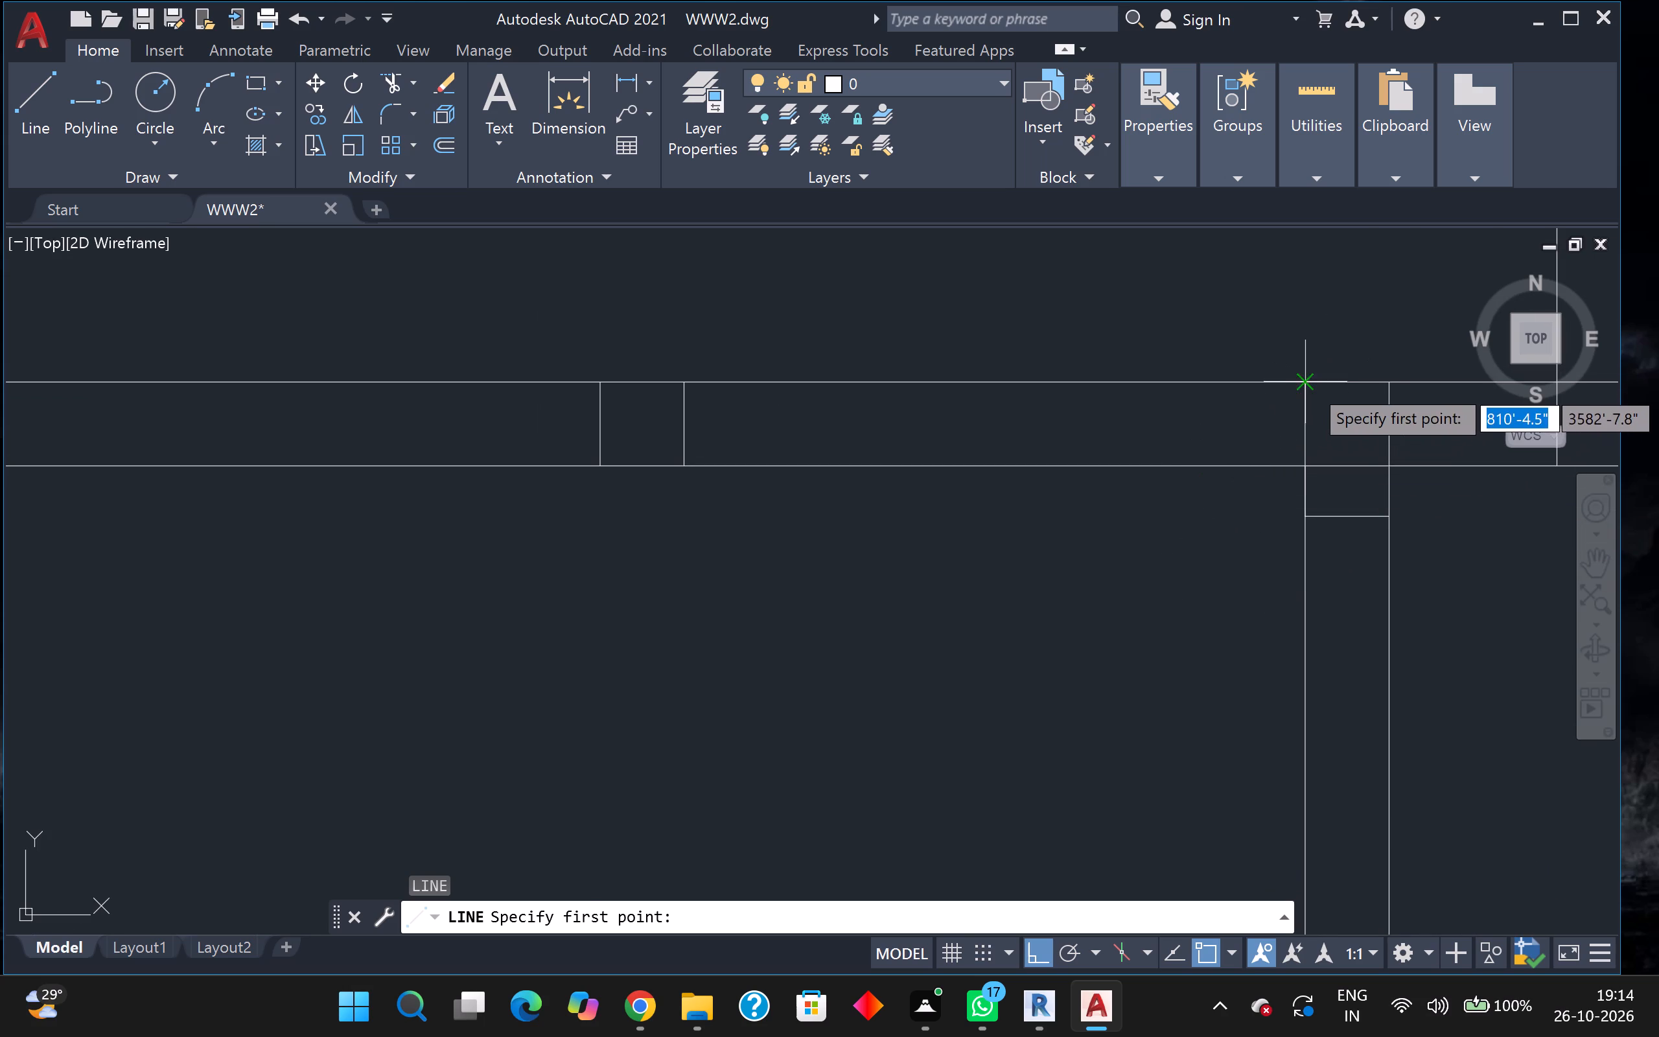
left_click(1309, 384)
key("3")
key("Return")
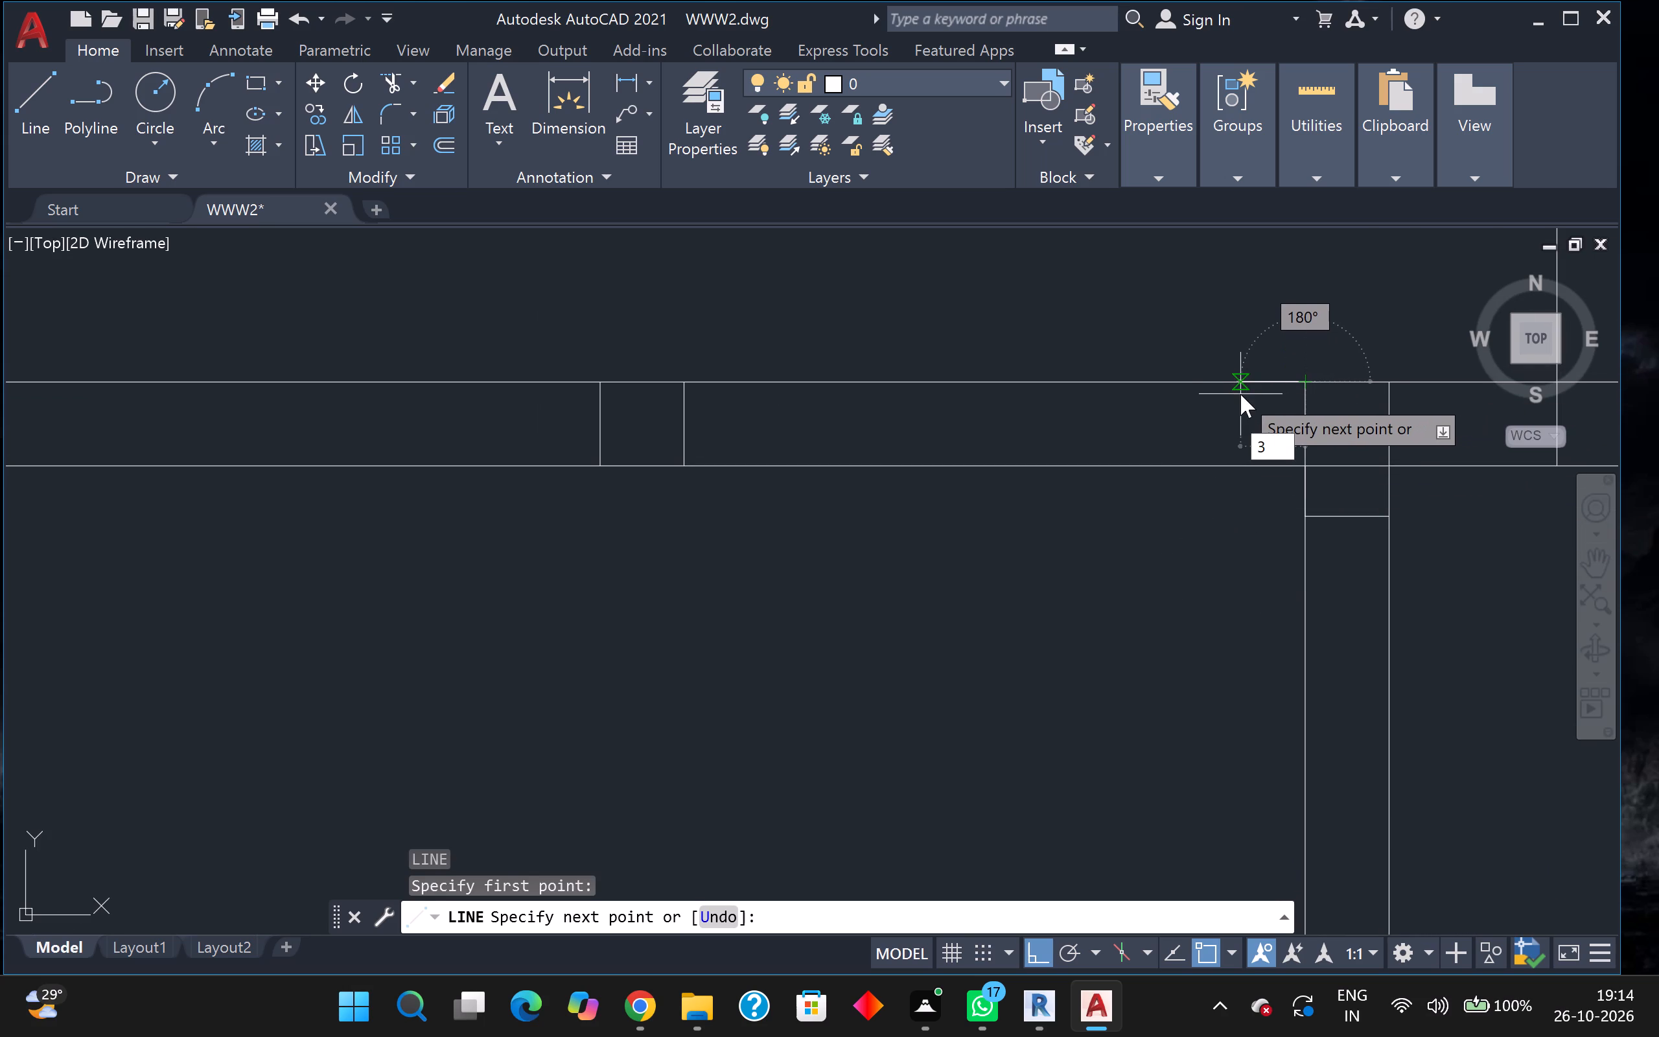
scroll(1229, 460, "up", 1)
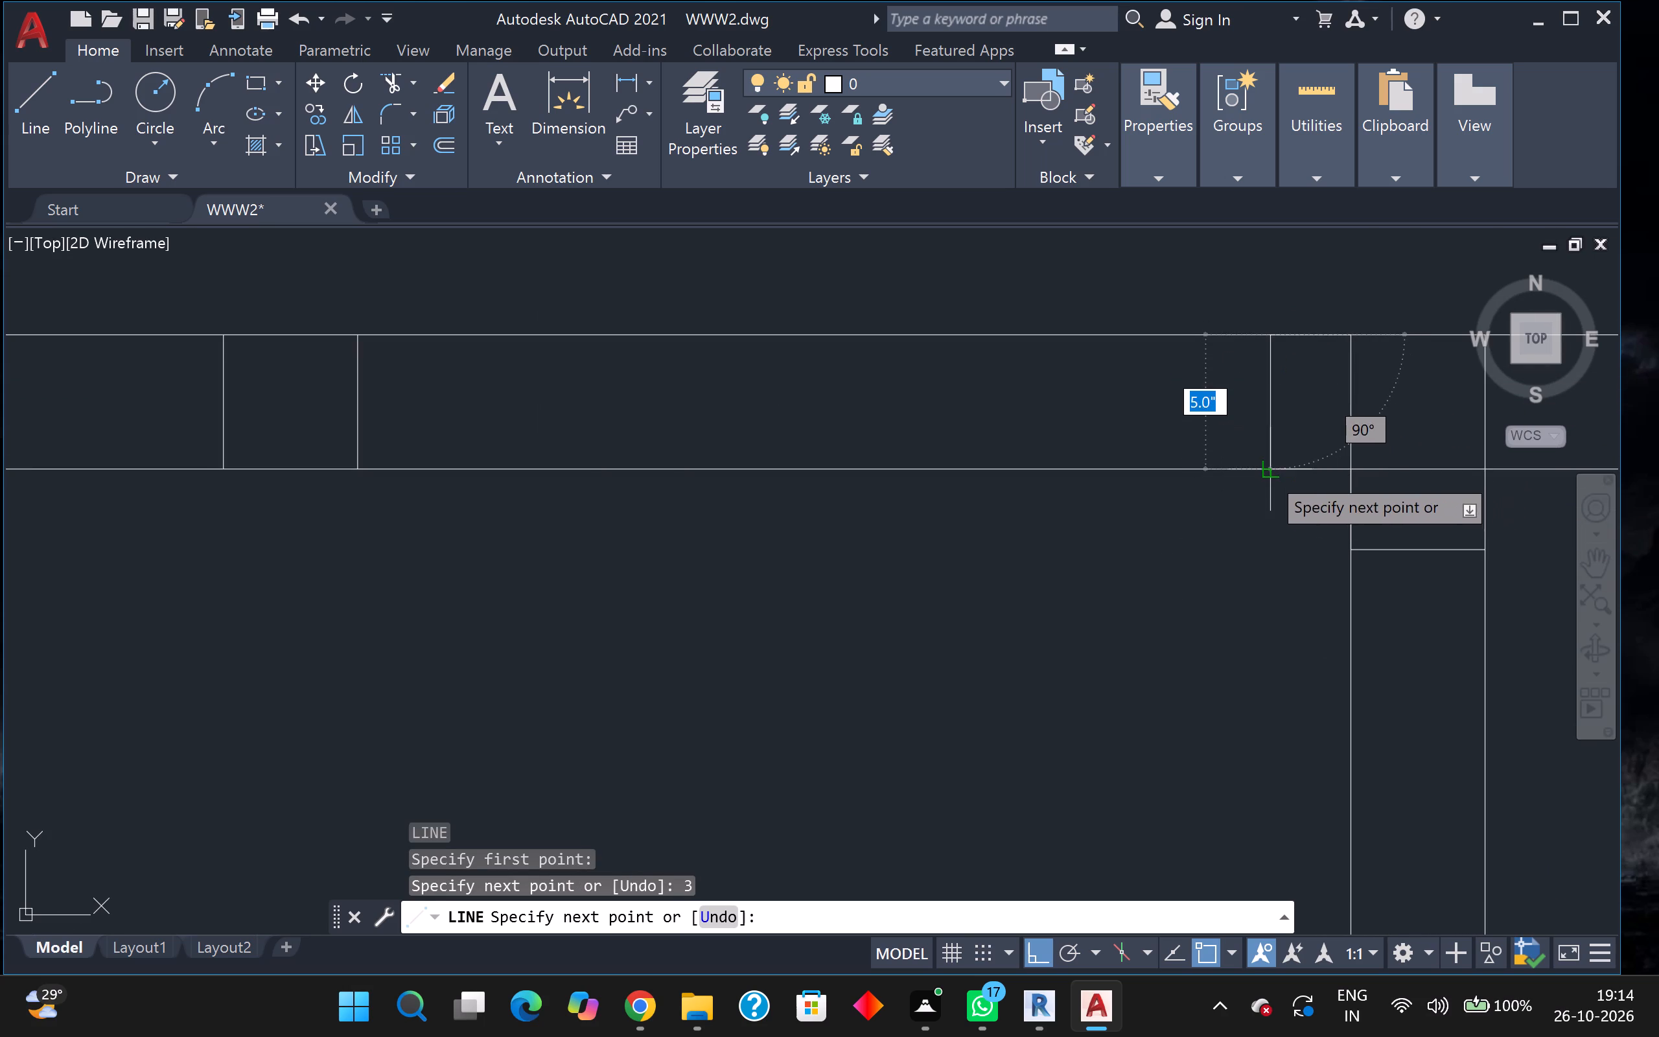
left_click(1264, 472)
key("3")
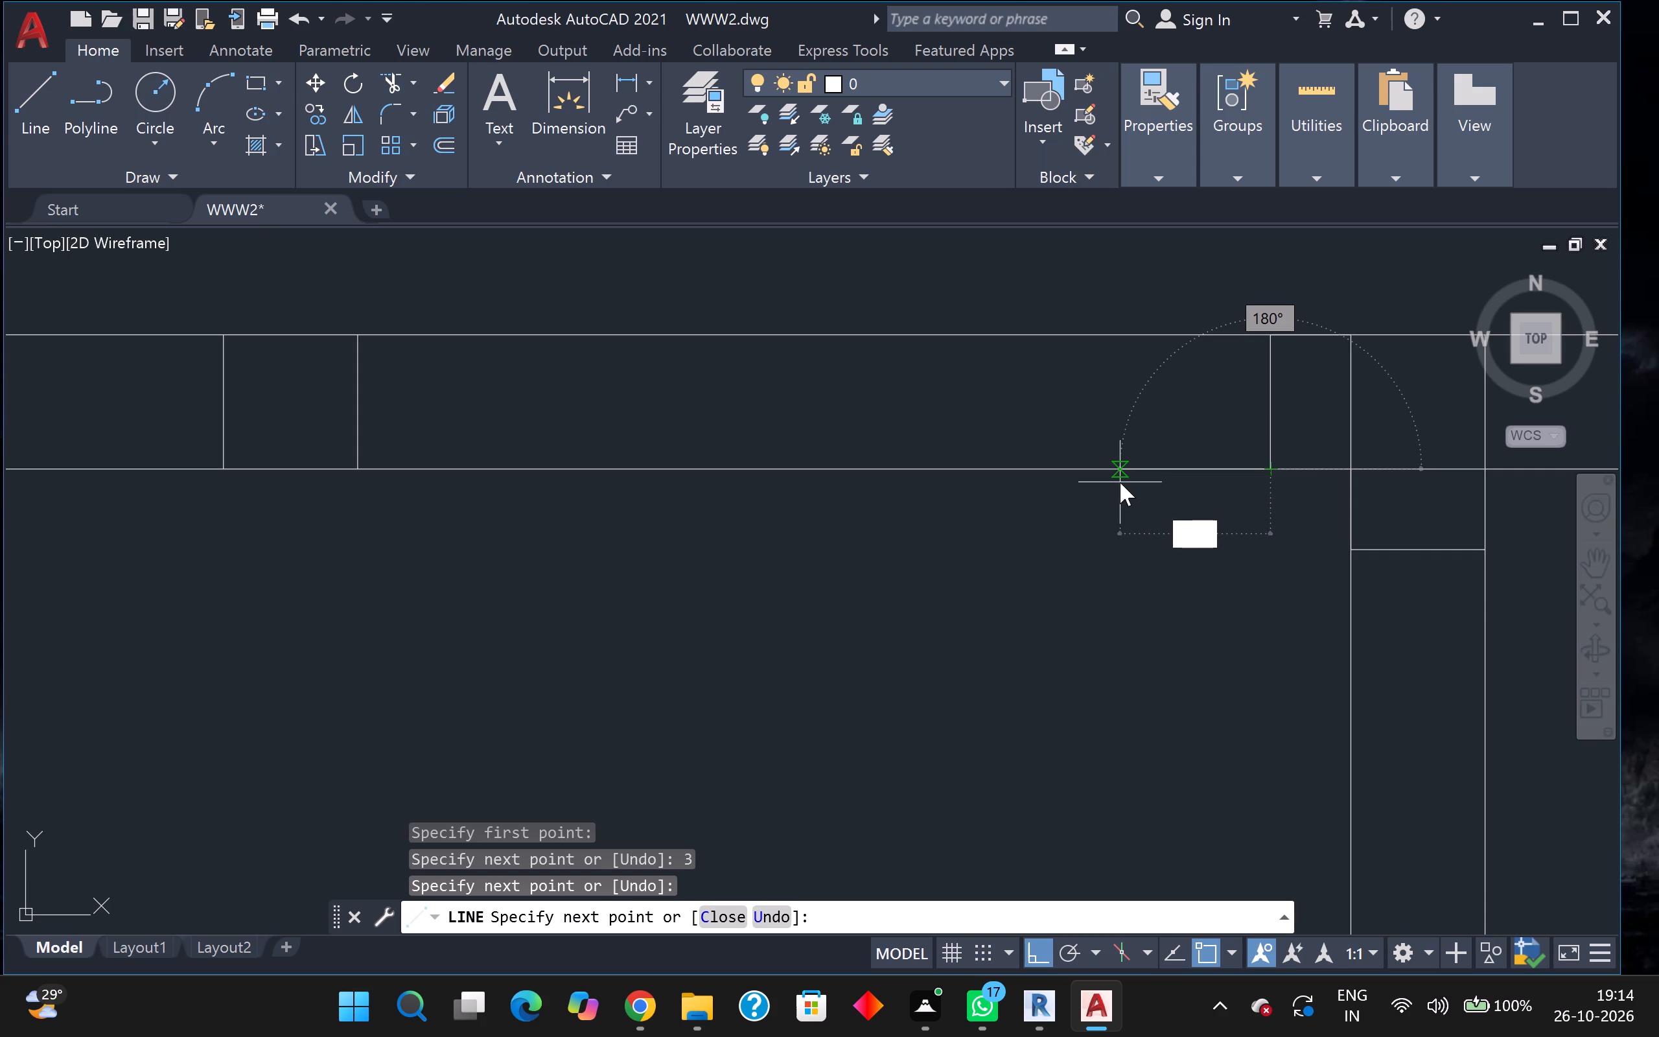
key("apostrophe")
key("Return")
scroll(760, 406, "up", 1)
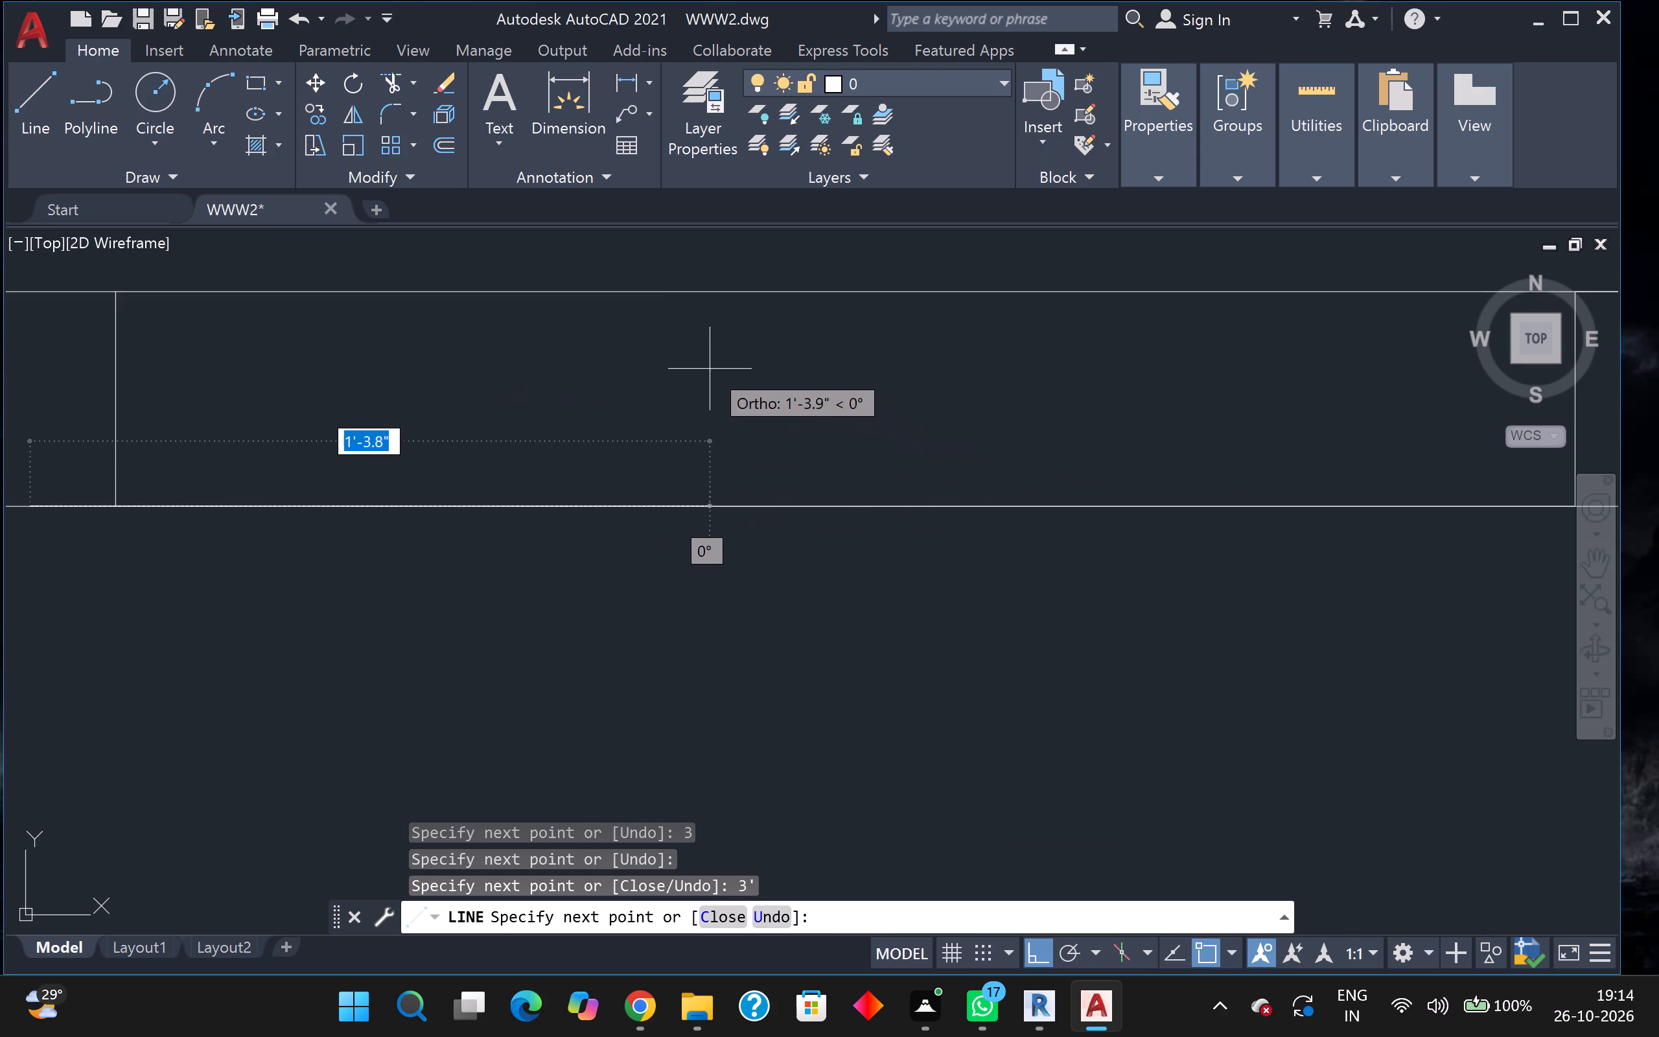
scroll(418, 426, "down", 2)
scroll(383, 333, "up", 1)
scroll(273, 358, "up", 1)
middle_click_drag(255, 357, 265, 356)
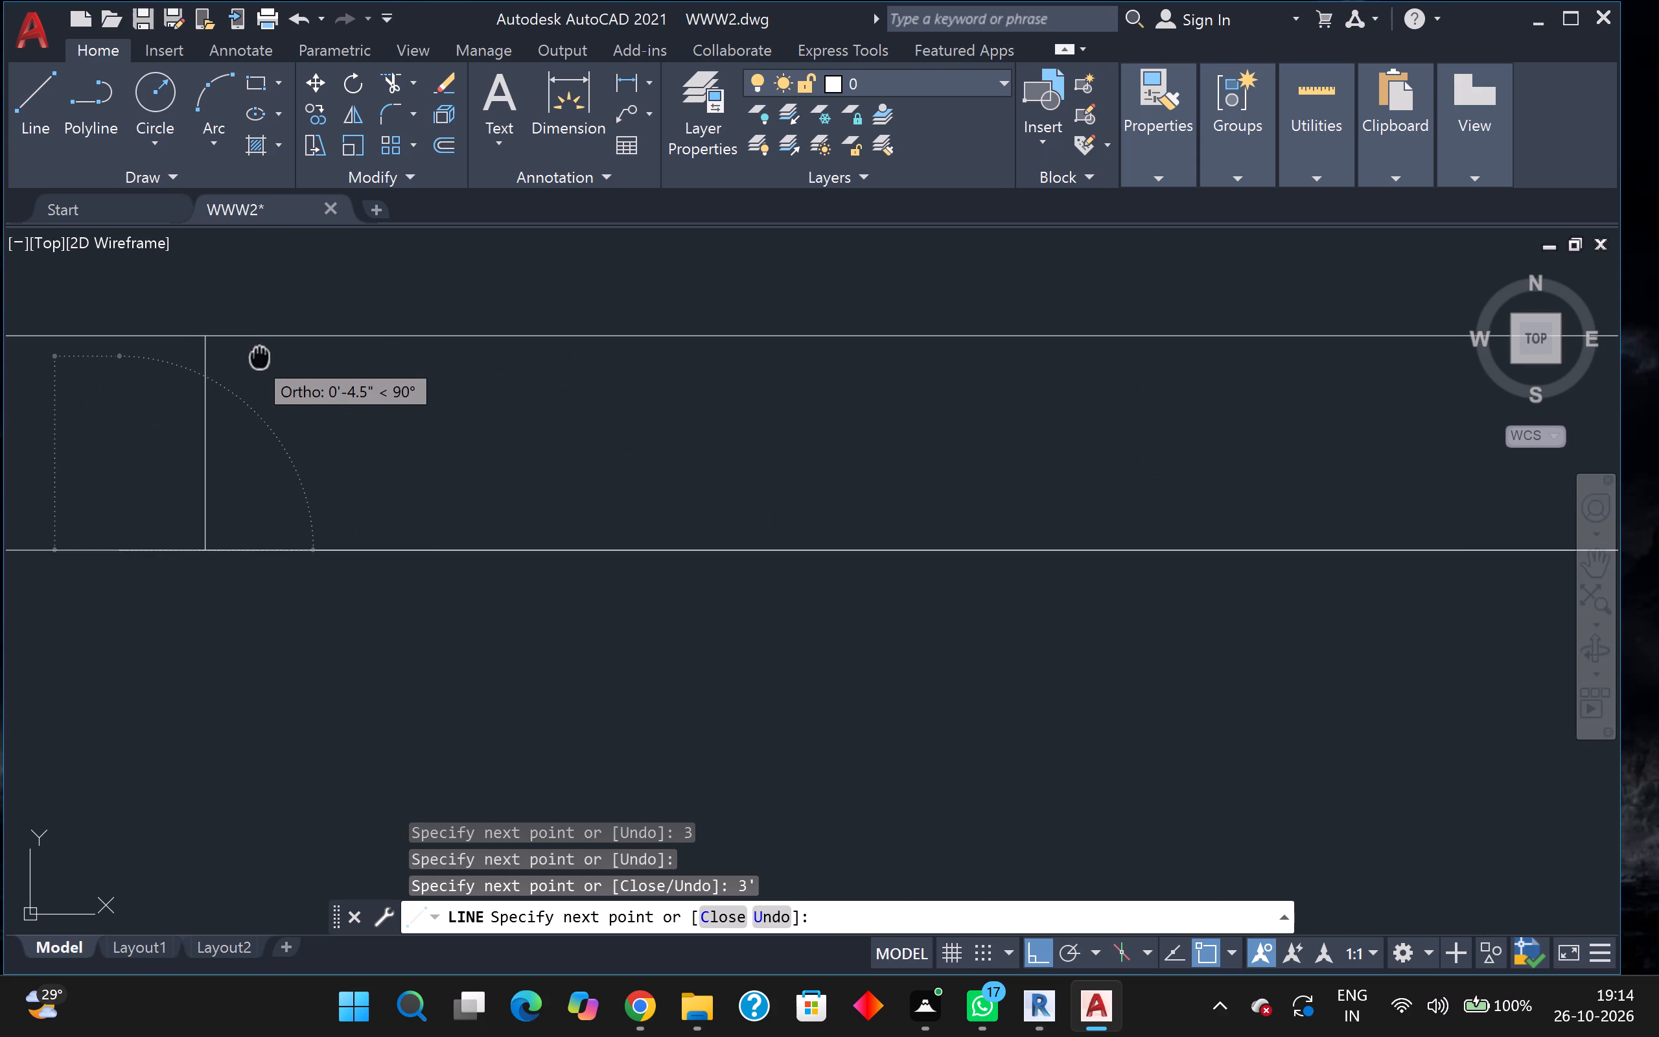
middle_click_drag(265, 356, 824, 461)
scroll(650, 442, "up", 2)
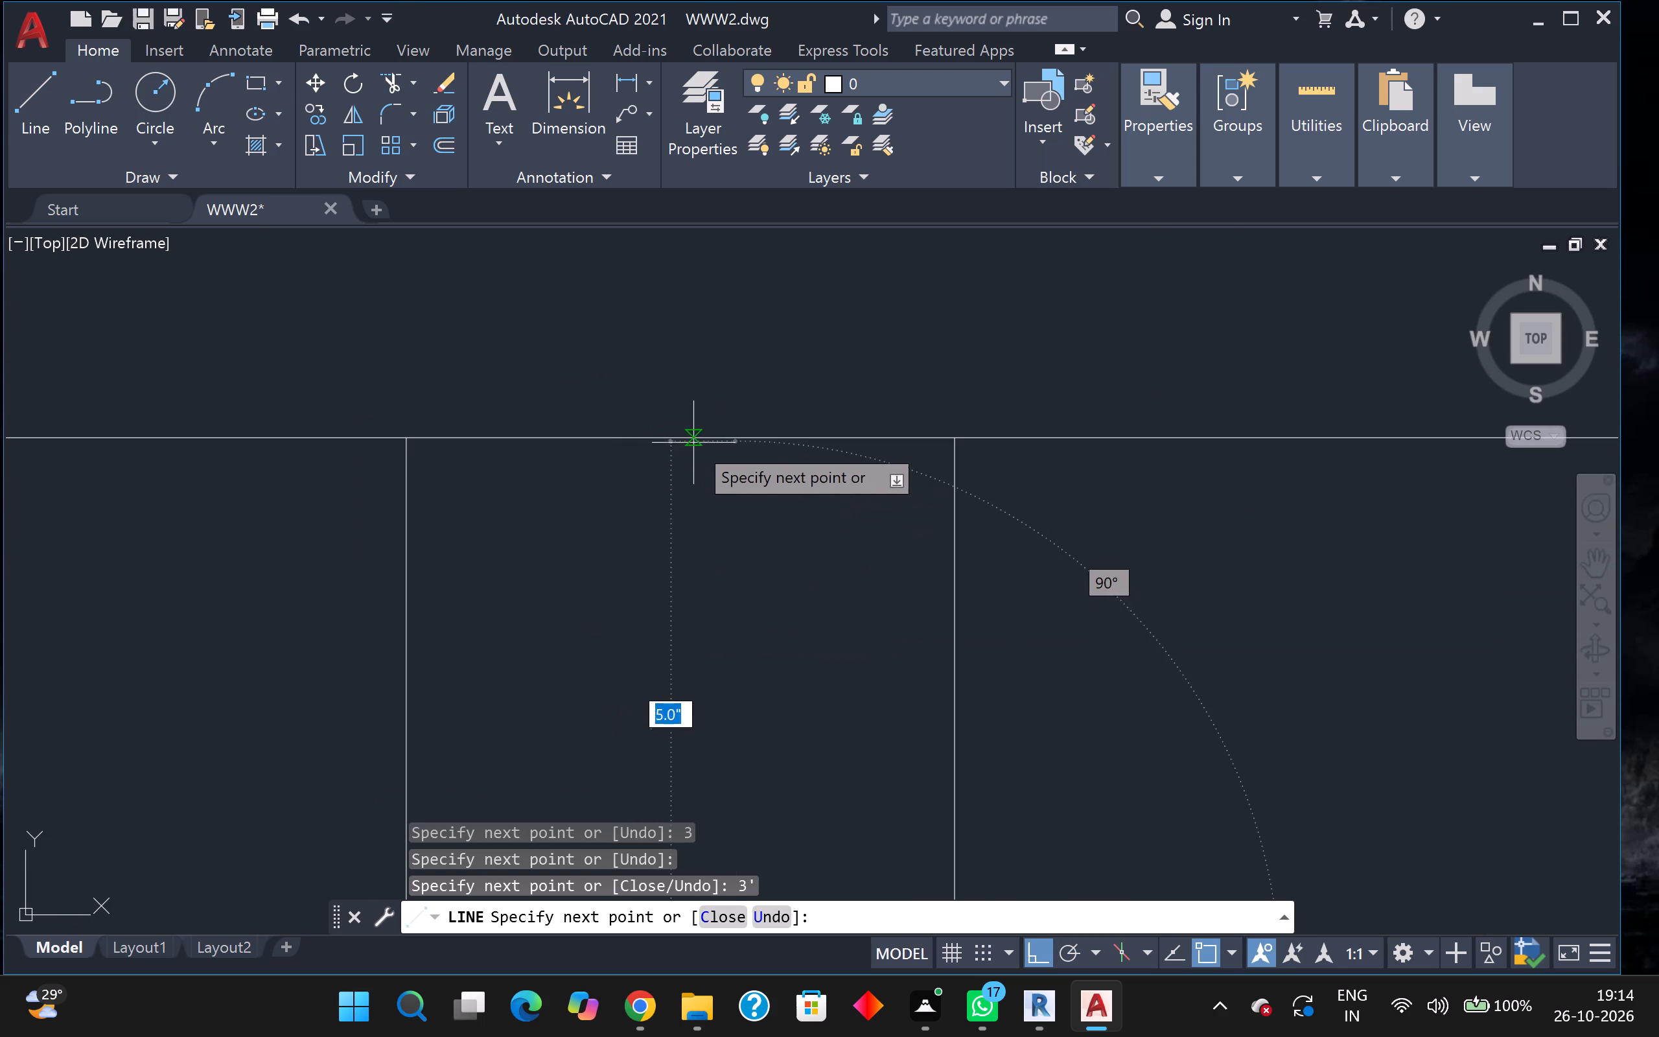
left_click(732, 444)
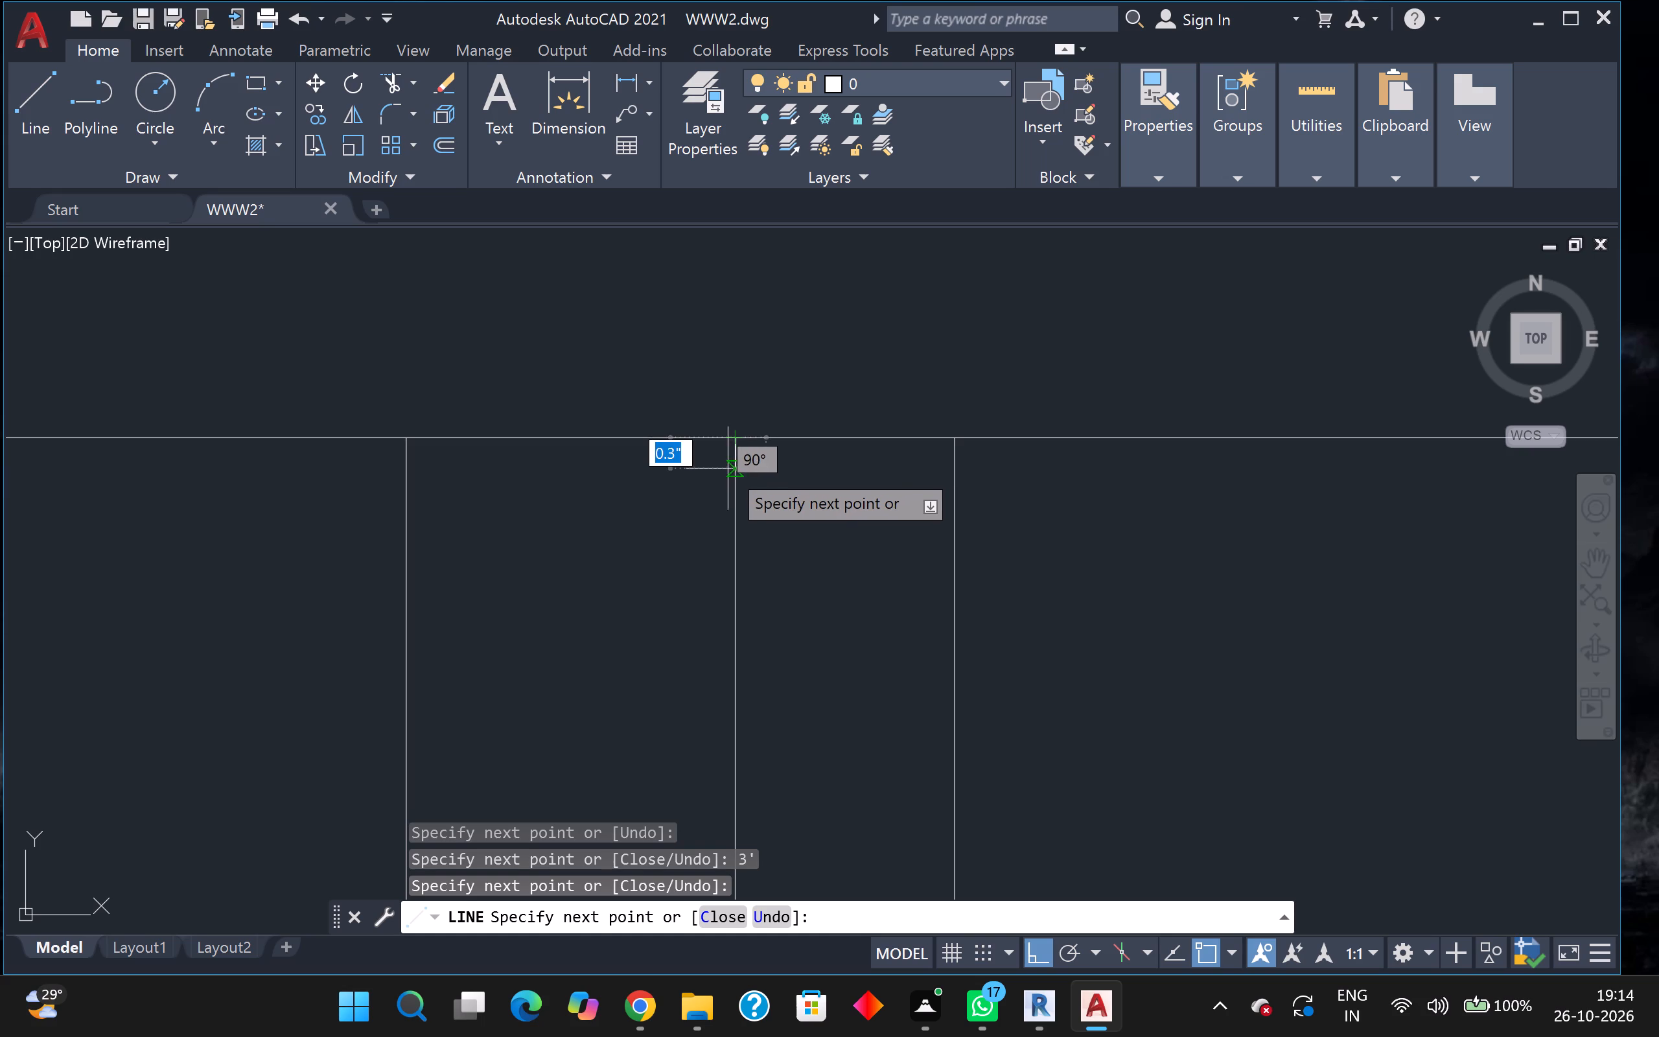
scroll(728, 470, "down", 2)
key("Escape")
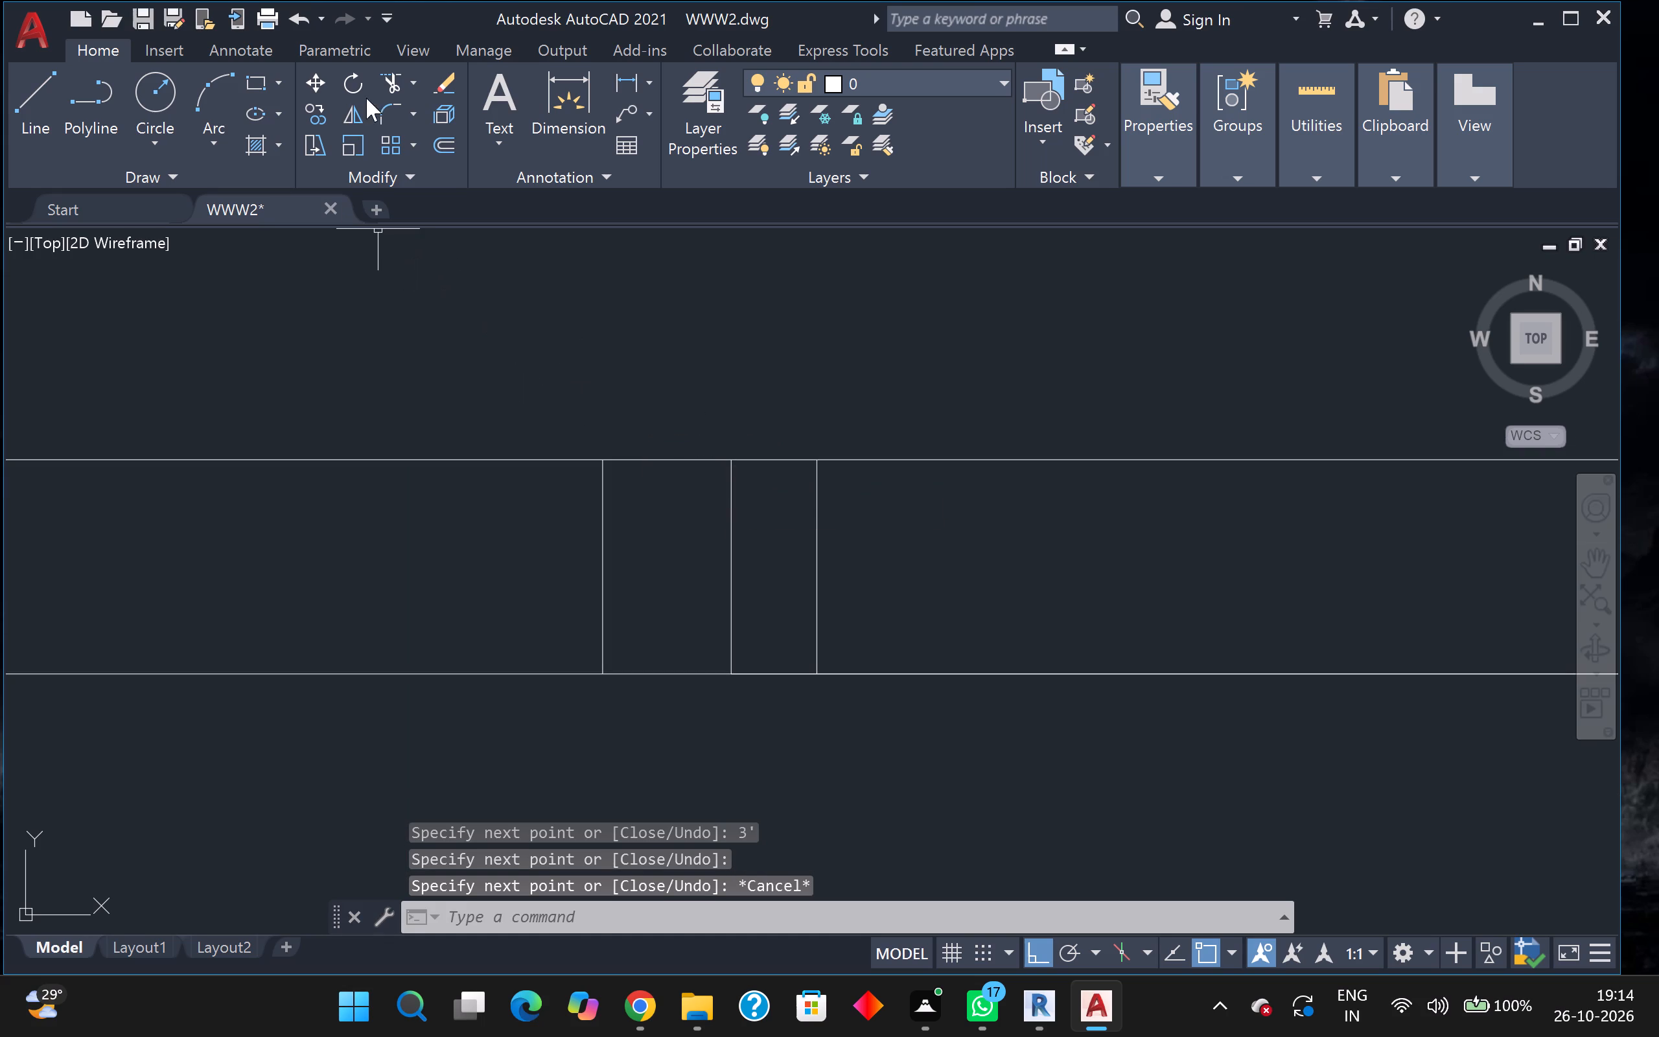
Trim away the two old cross lines by the new west jamb and the wall lines between the 3' opening's jambs.
left_click(388, 82)
left_click_drag(544, 531, 558, 536)
left_click(611, 536)
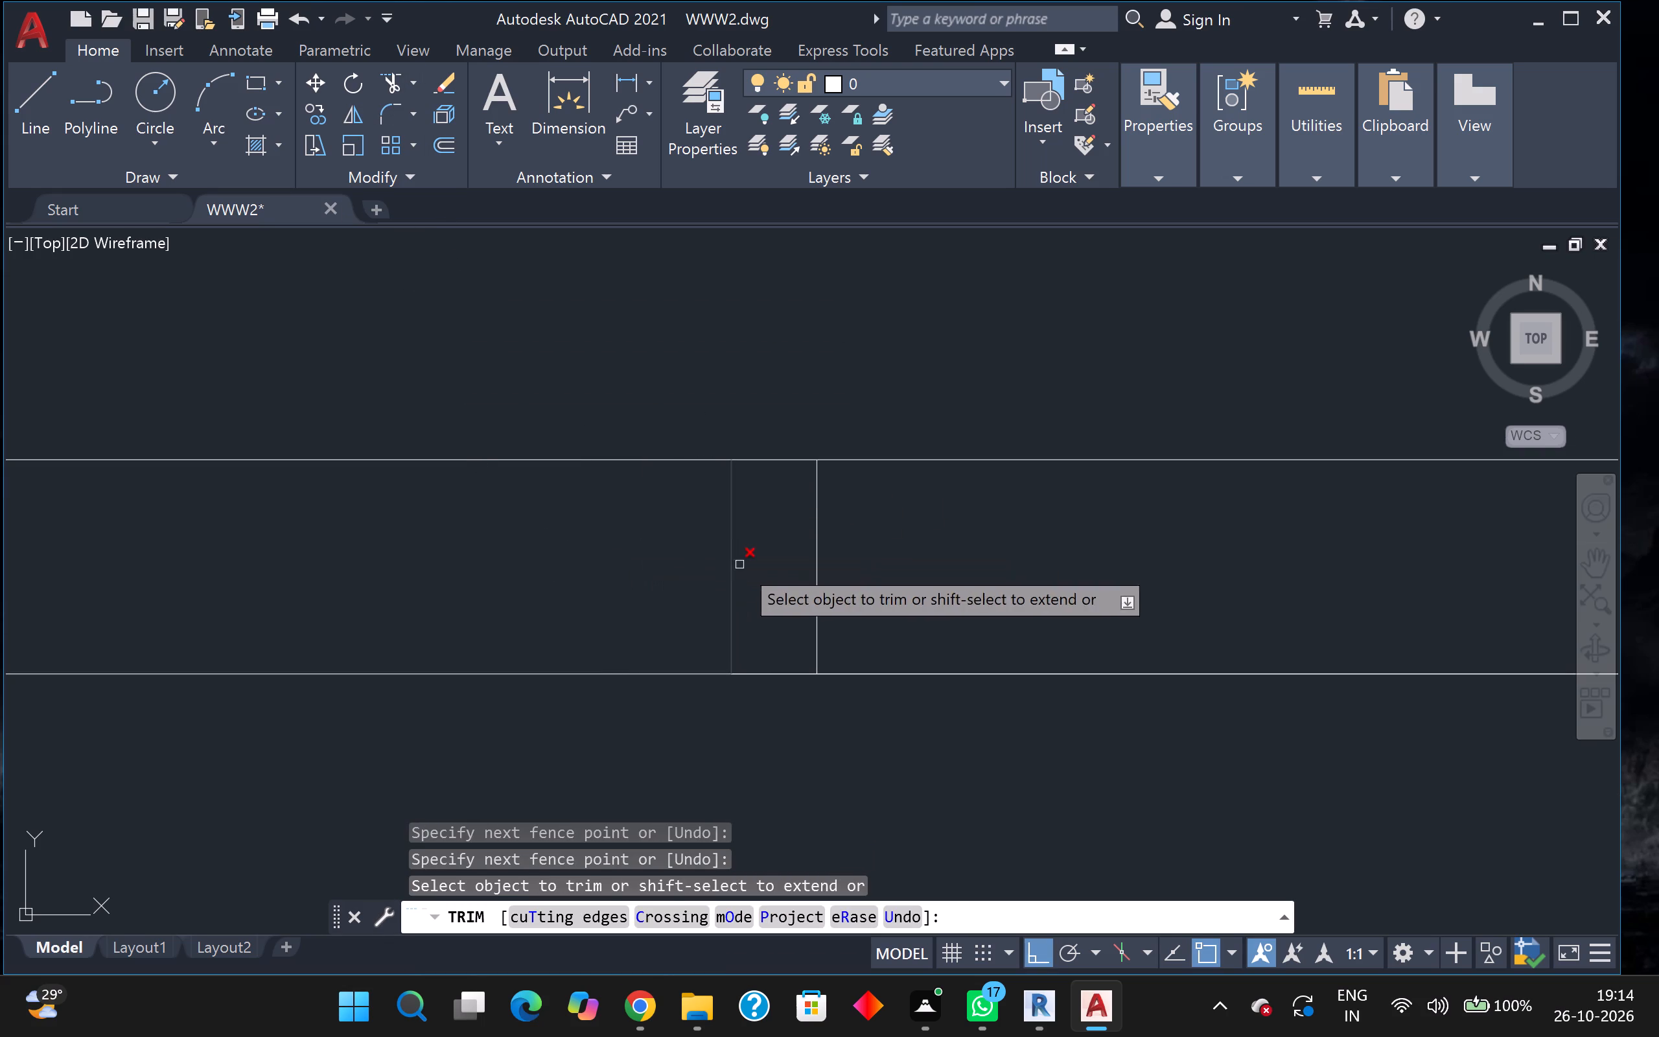
left_click(783, 573)
left_click_drag(828, 572, 841, 572)
scroll(870, 557, "down", 4)
left_click(971, 605)
left_click(1003, 493)
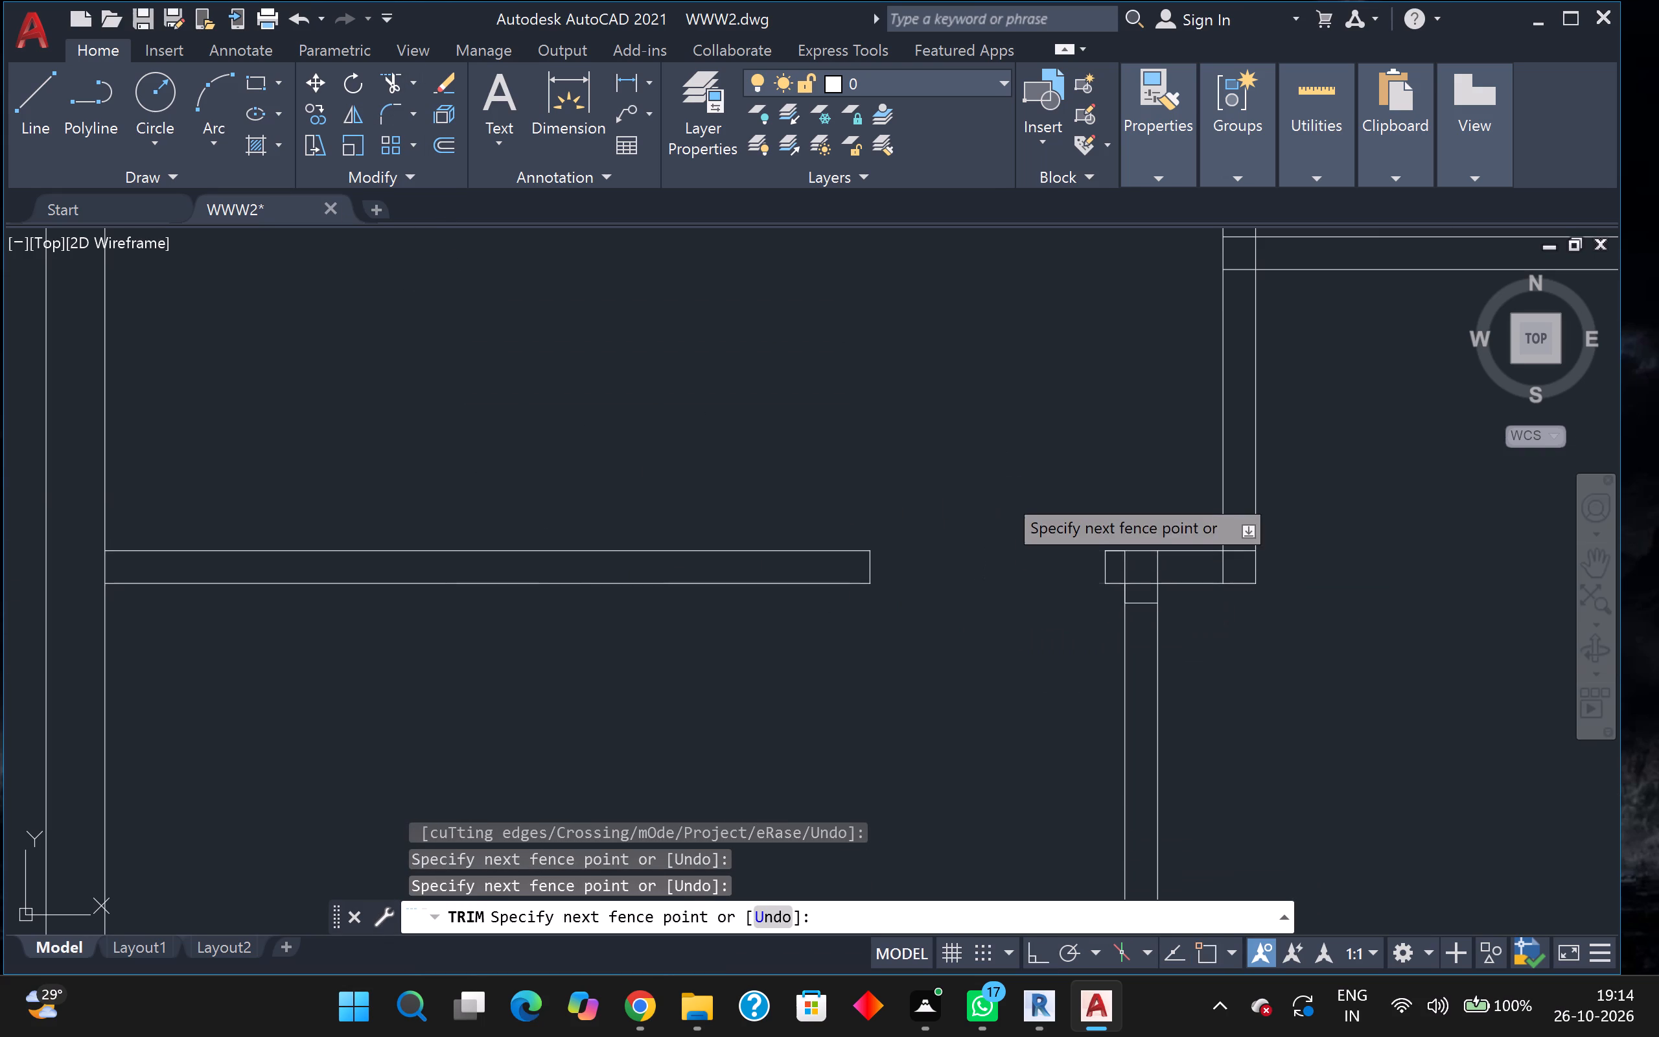
Undo the last trim of the wall lines between the 3' opening's jambs in the middle west room's north partition.
scroll(990, 539, "down", 1)
scroll(1056, 651, "up", 1)
middle_click_drag(1039, 652, 973, 664)
scroll(957, 653, "down", 3)
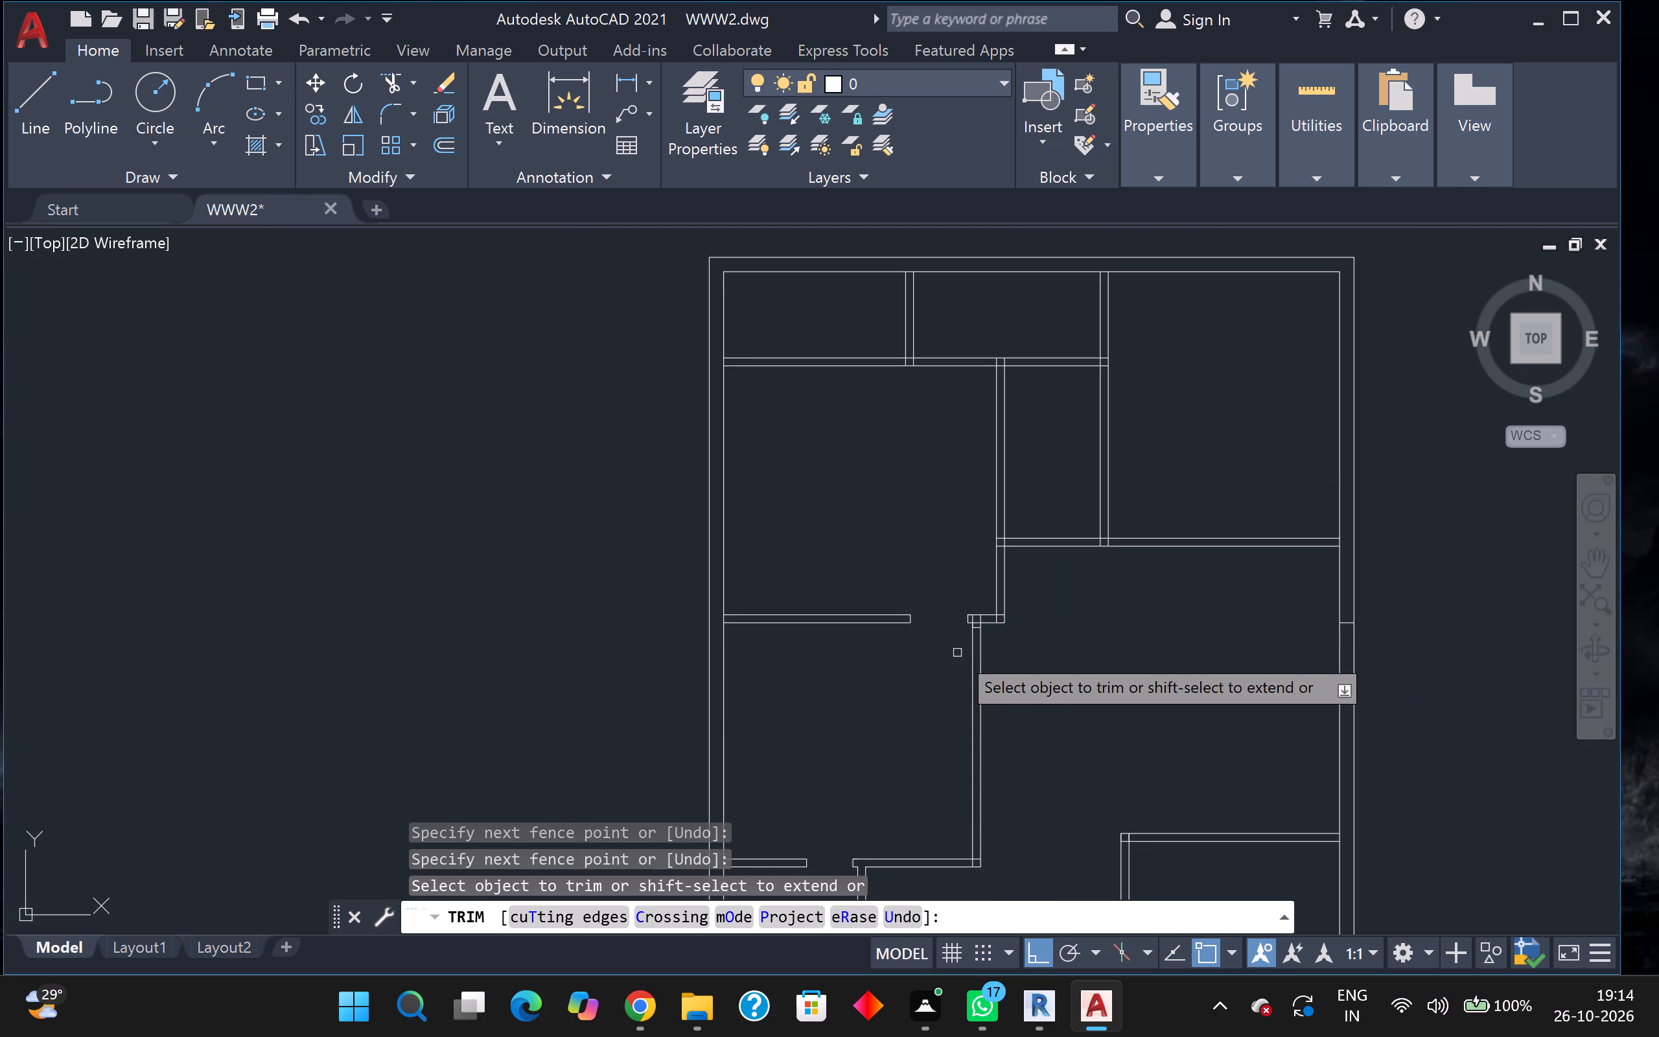
middle_click_drag(1015, 644, 1035, 646)
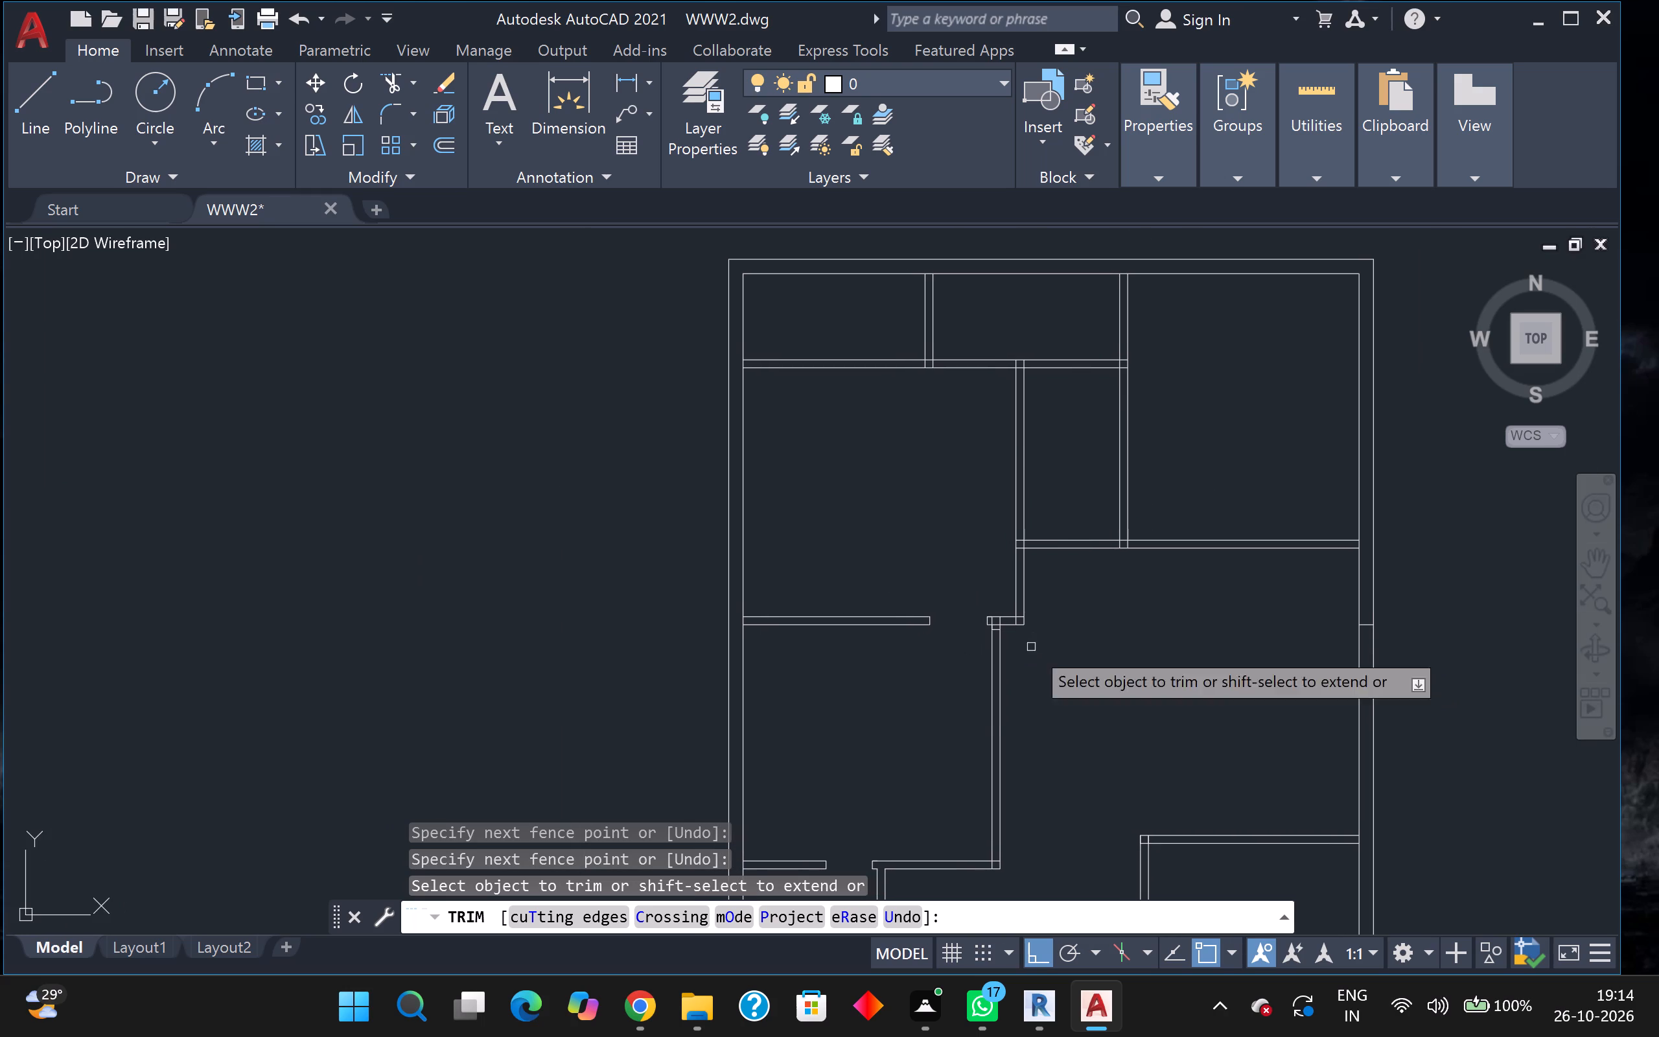
scroll(929, 673, "up", 1)
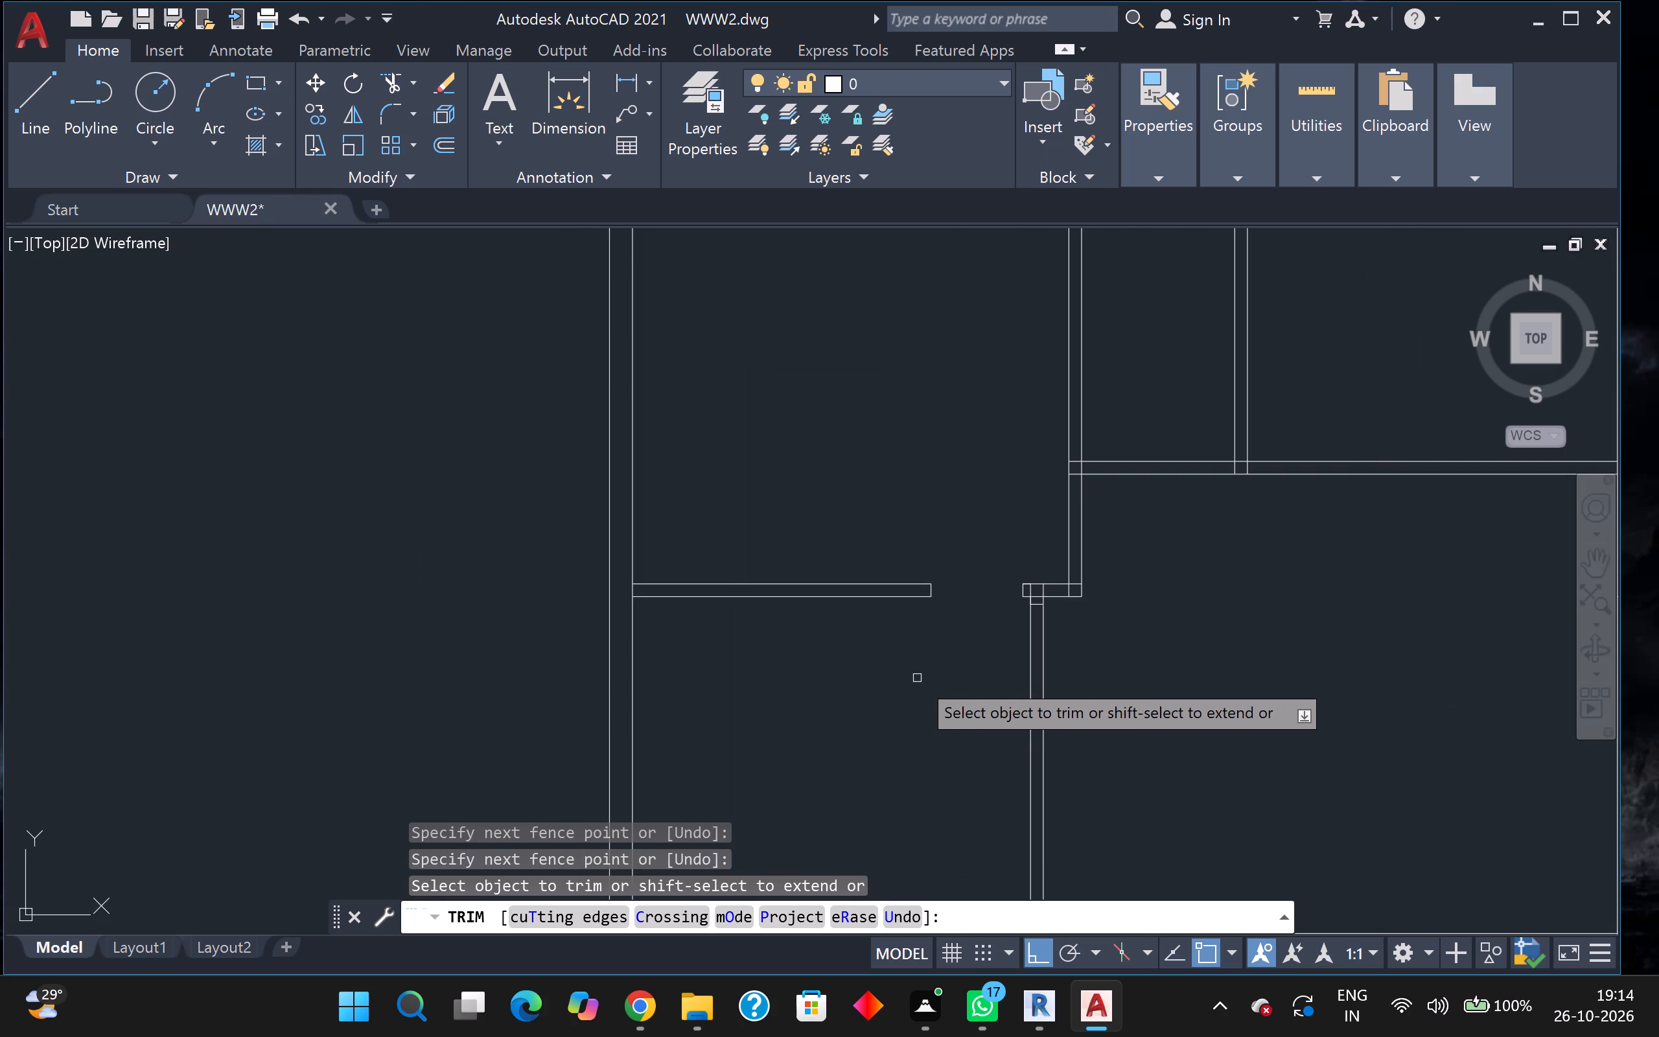
key("ctrl+z")
Trim away both jamb lines of that opening and the wall lines running through the north partition's junction with the middle room's east partition.
scroll(917, 678, "down", 4)
scroll(891, 683, "up", 1)
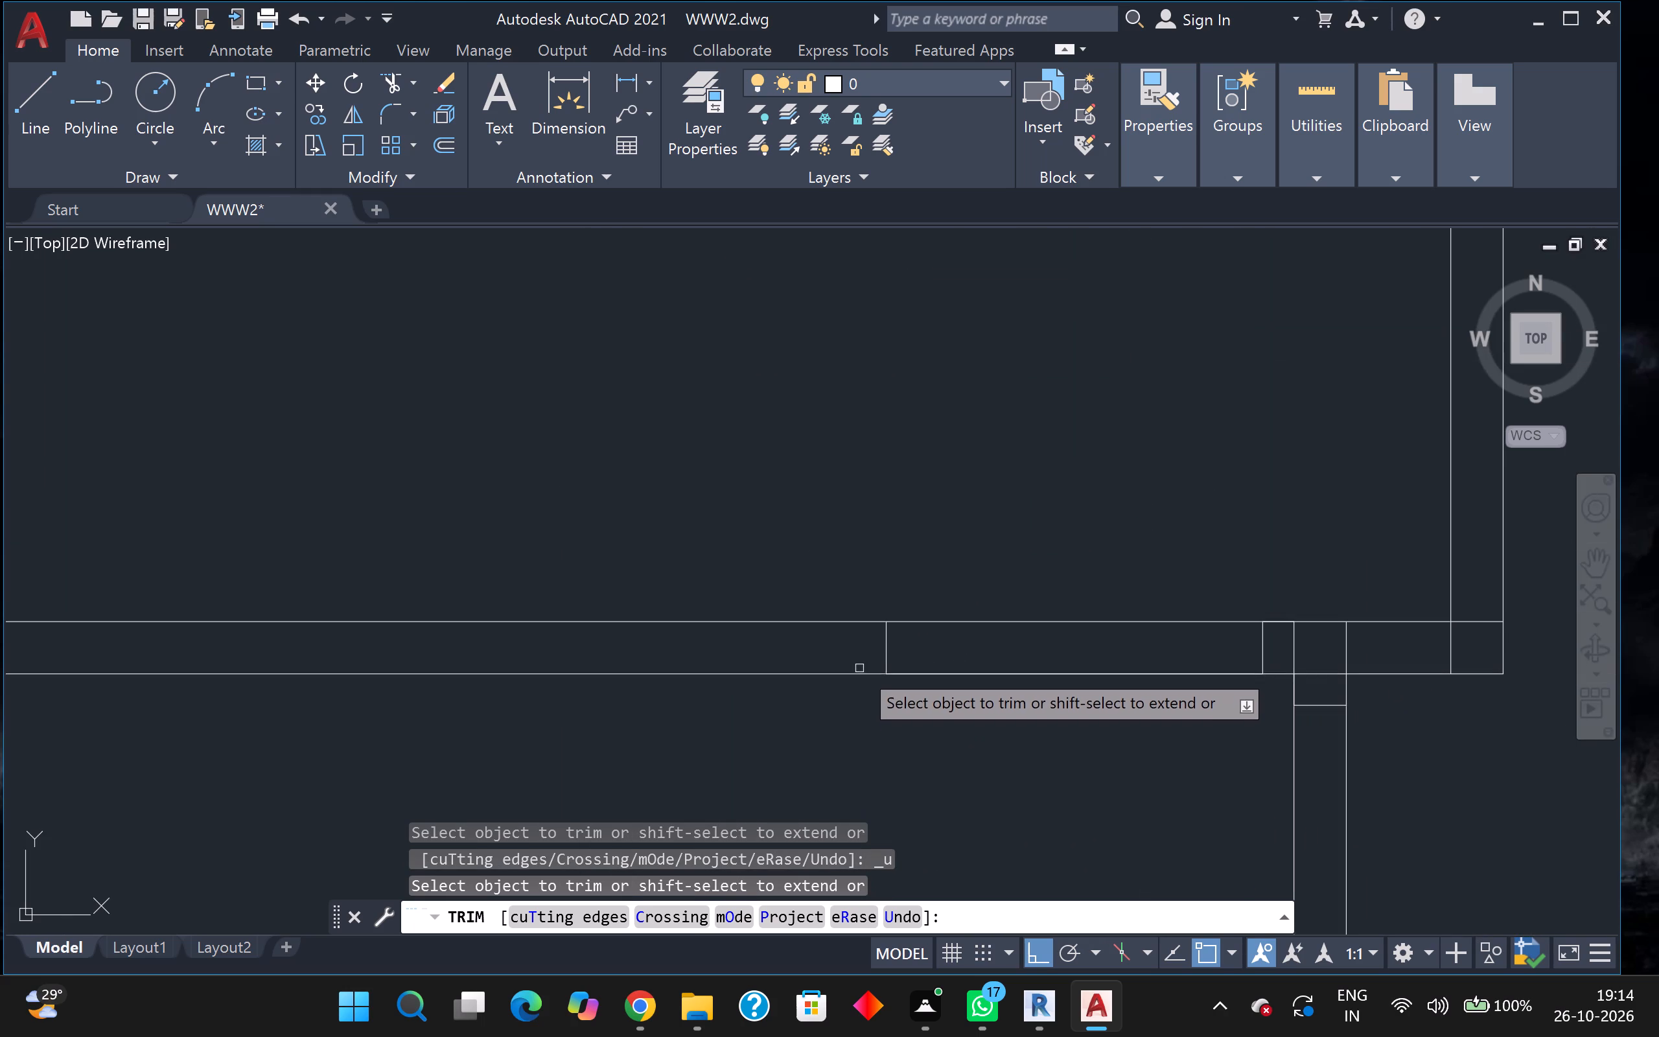
left_click(872, 653)
left_click(1271, 650)
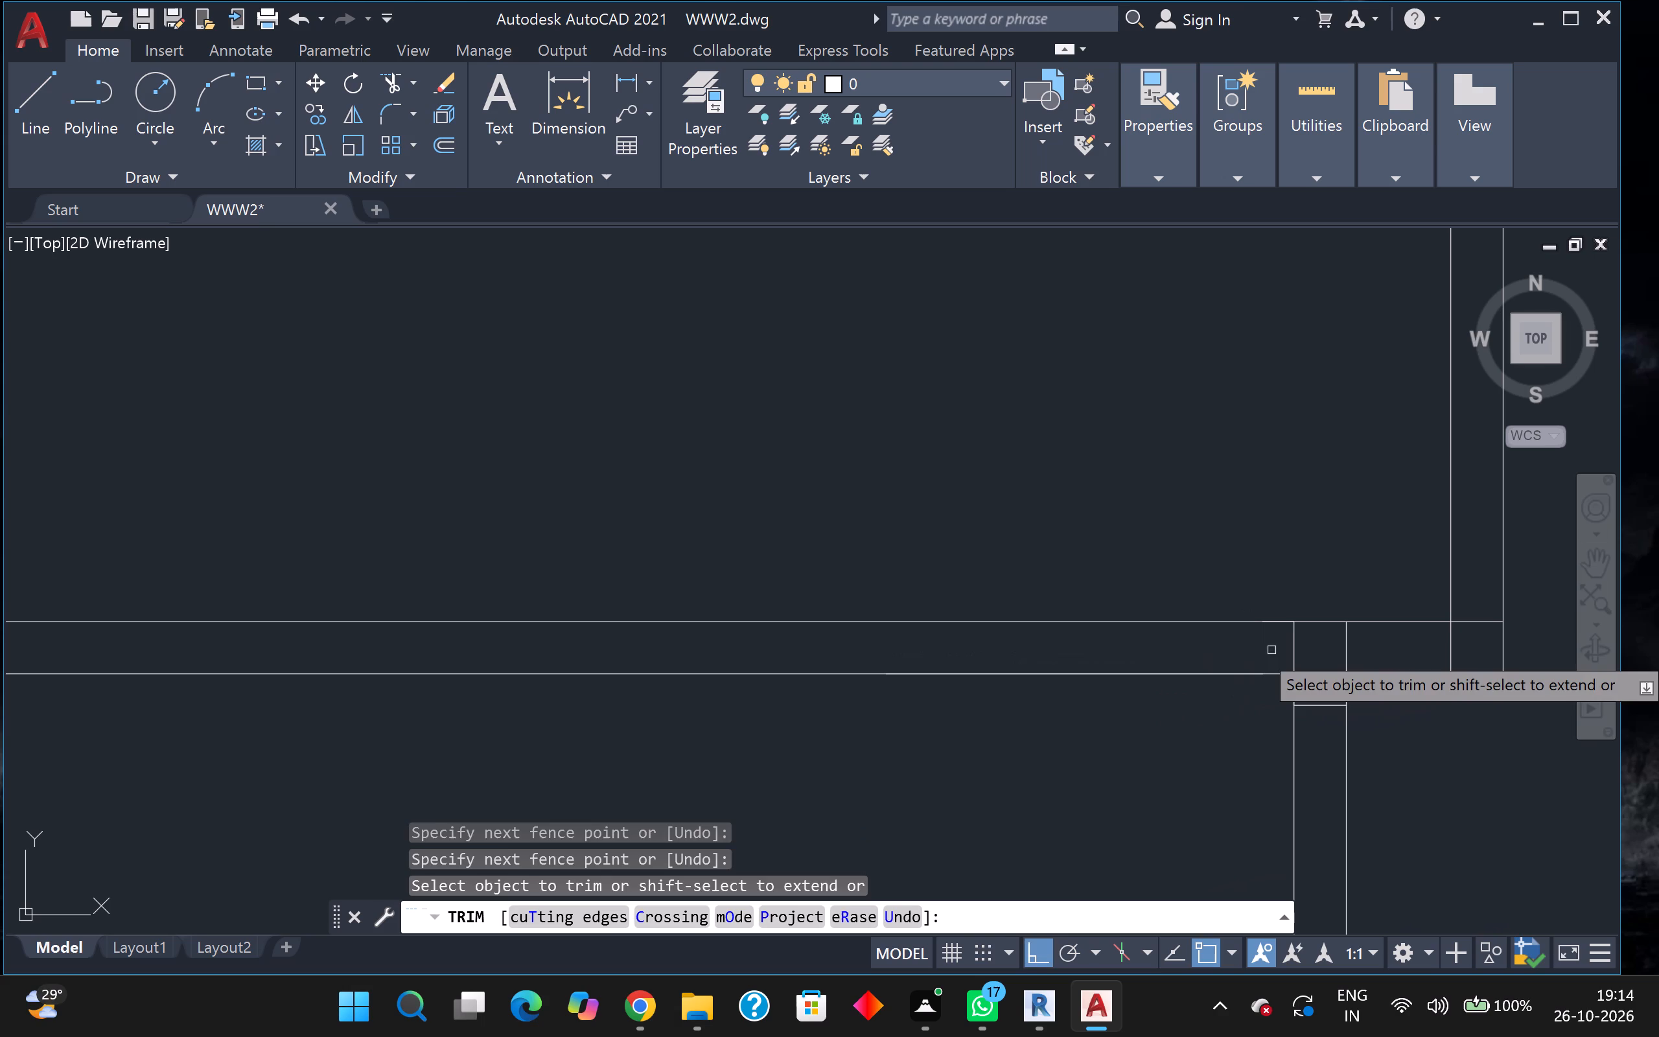
left_click(1289, 646)
left_click(1320, 650)
left_click(1325, 655)
left_click(1344, 647)
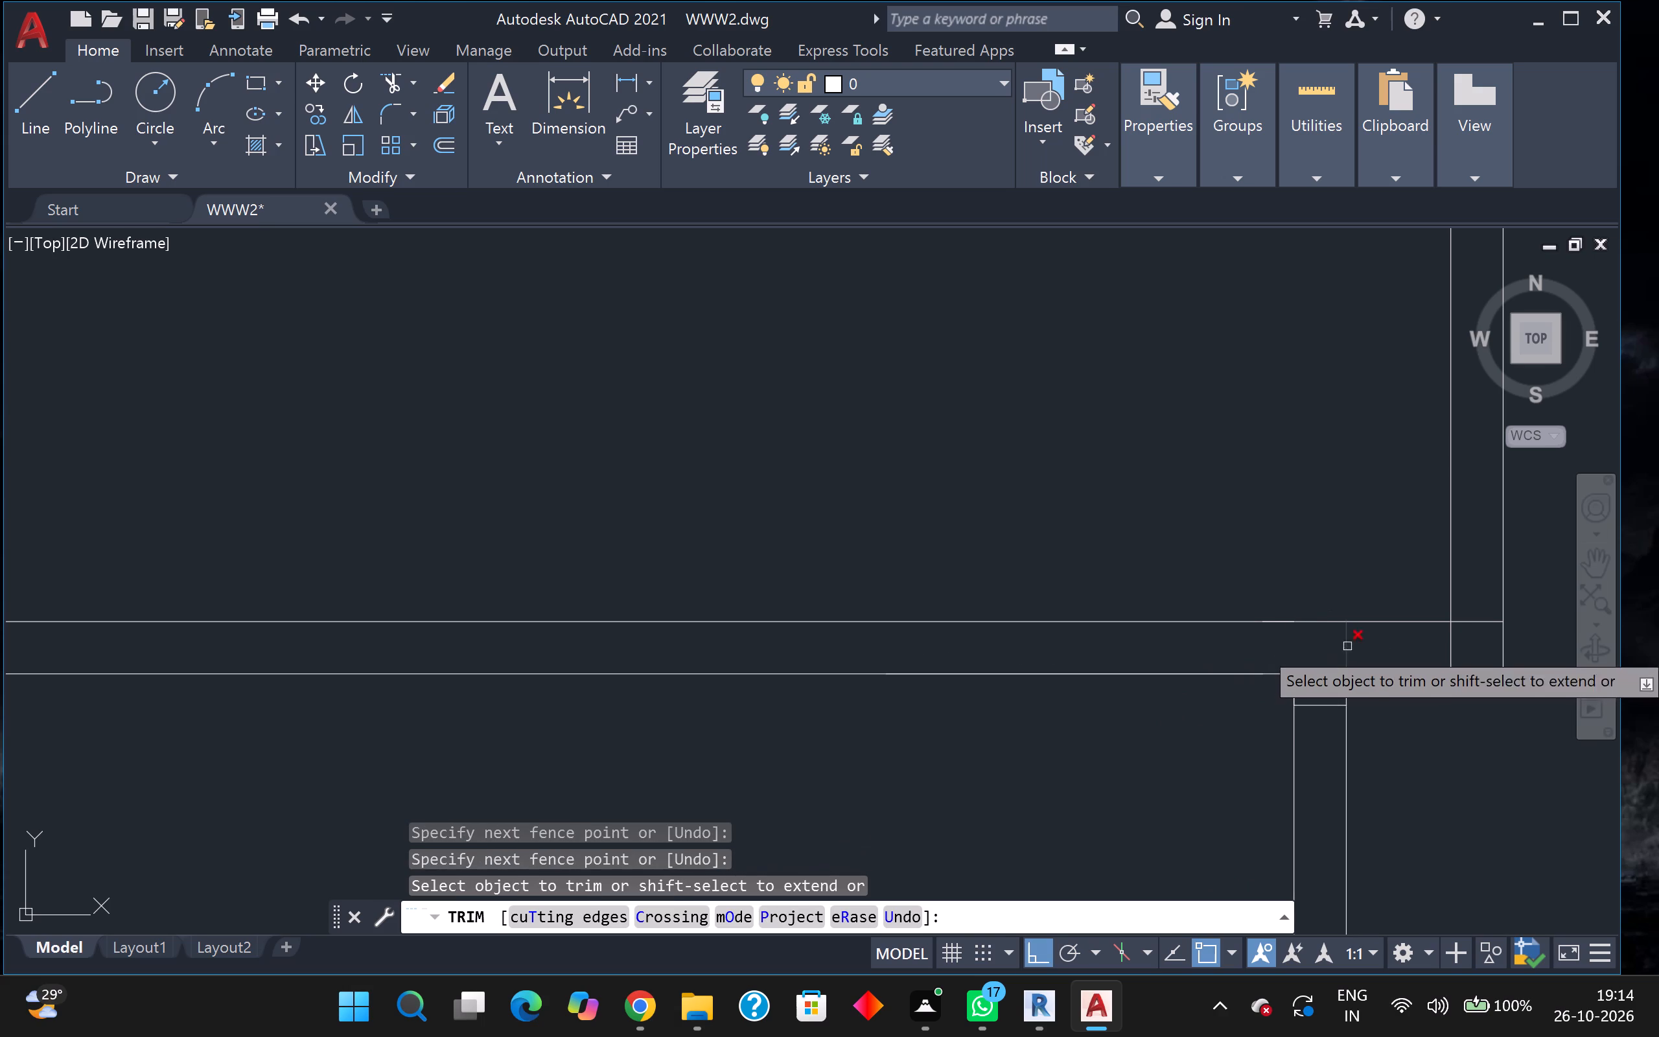
left_click(1316, 676)
left_click(1340, 642)
left_click(1359, 638)
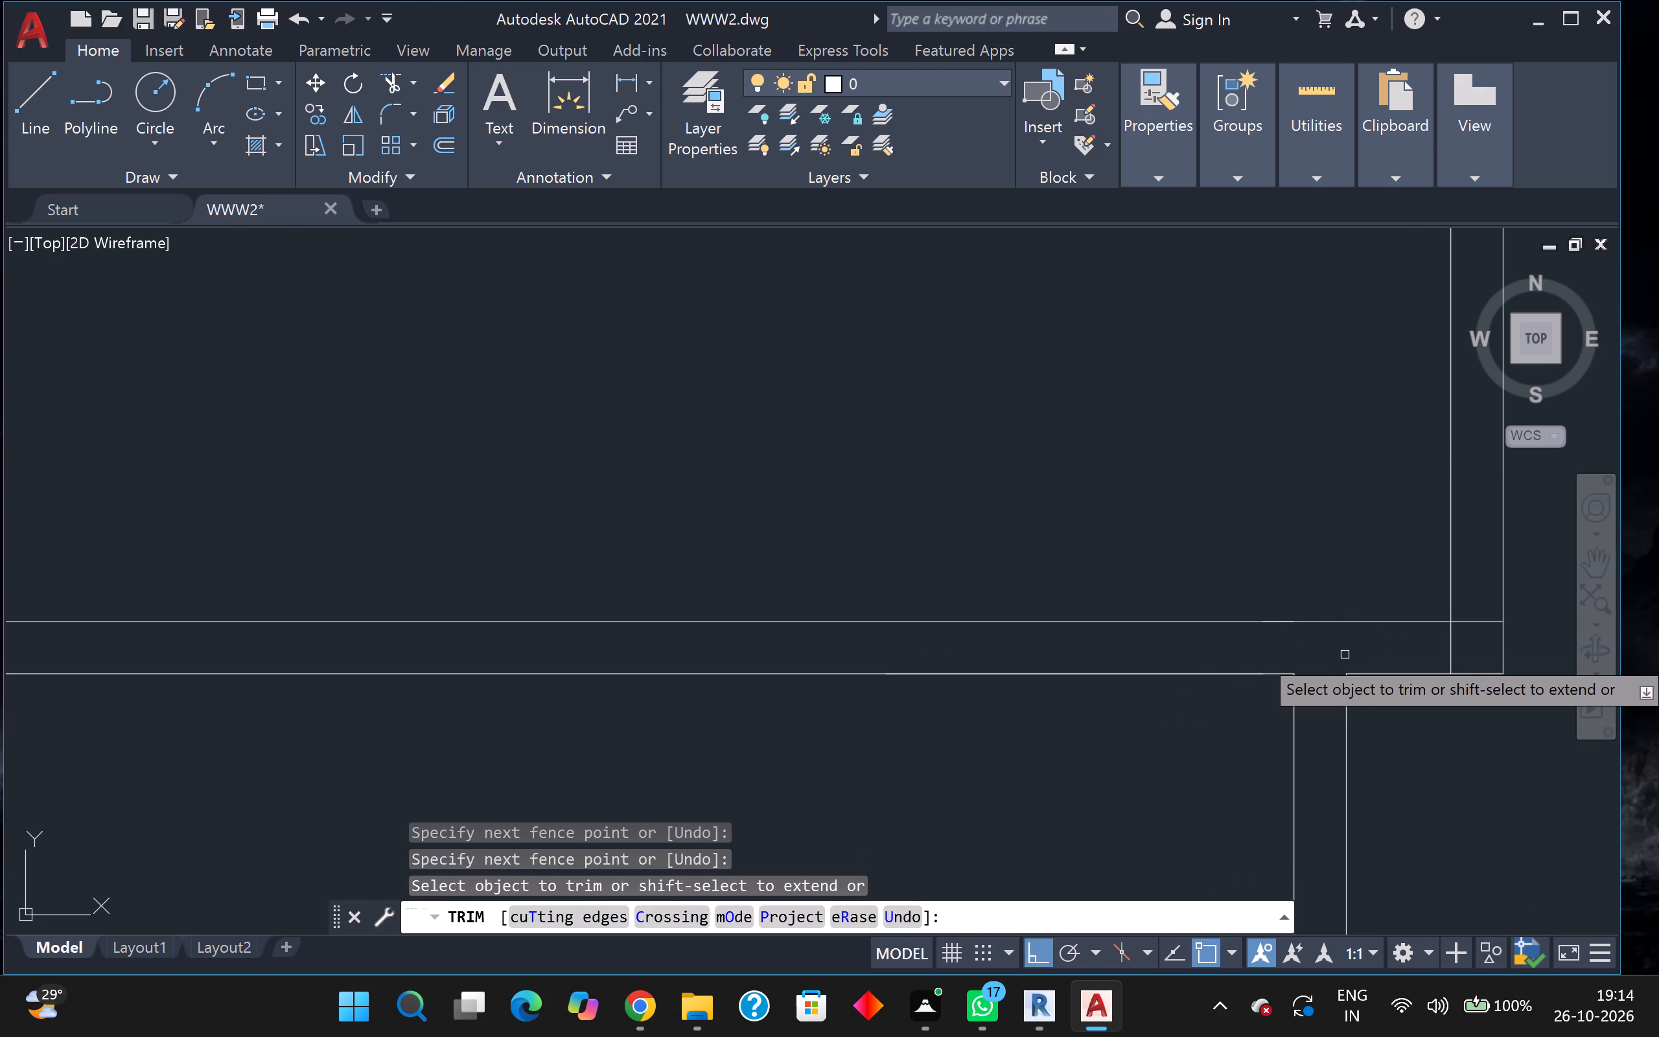
scroll(1344, 655, "down", 3)
middle_click_drag(1537, 755, 1345, 778)
scroll(1290, 736, "up", 1)
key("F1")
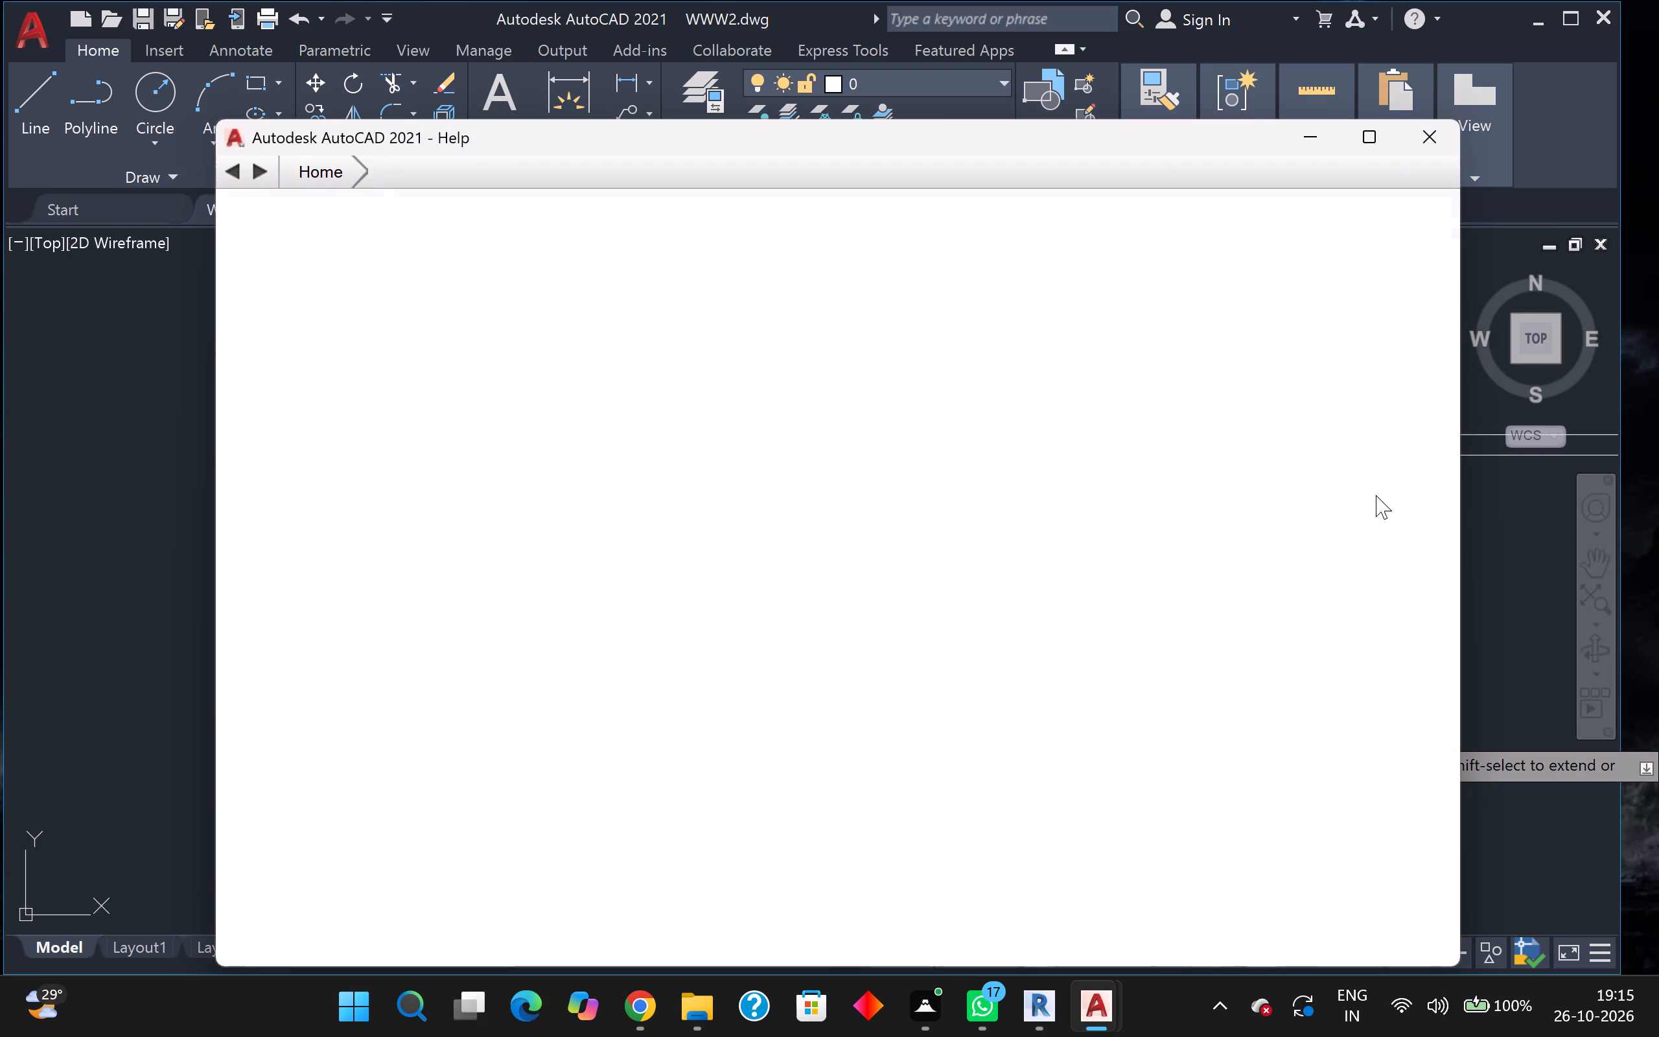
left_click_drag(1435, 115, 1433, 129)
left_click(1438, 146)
Draw a 5" jamb line across the upper west room's east partition, 3" north of the room's south partition.
key("Escape")
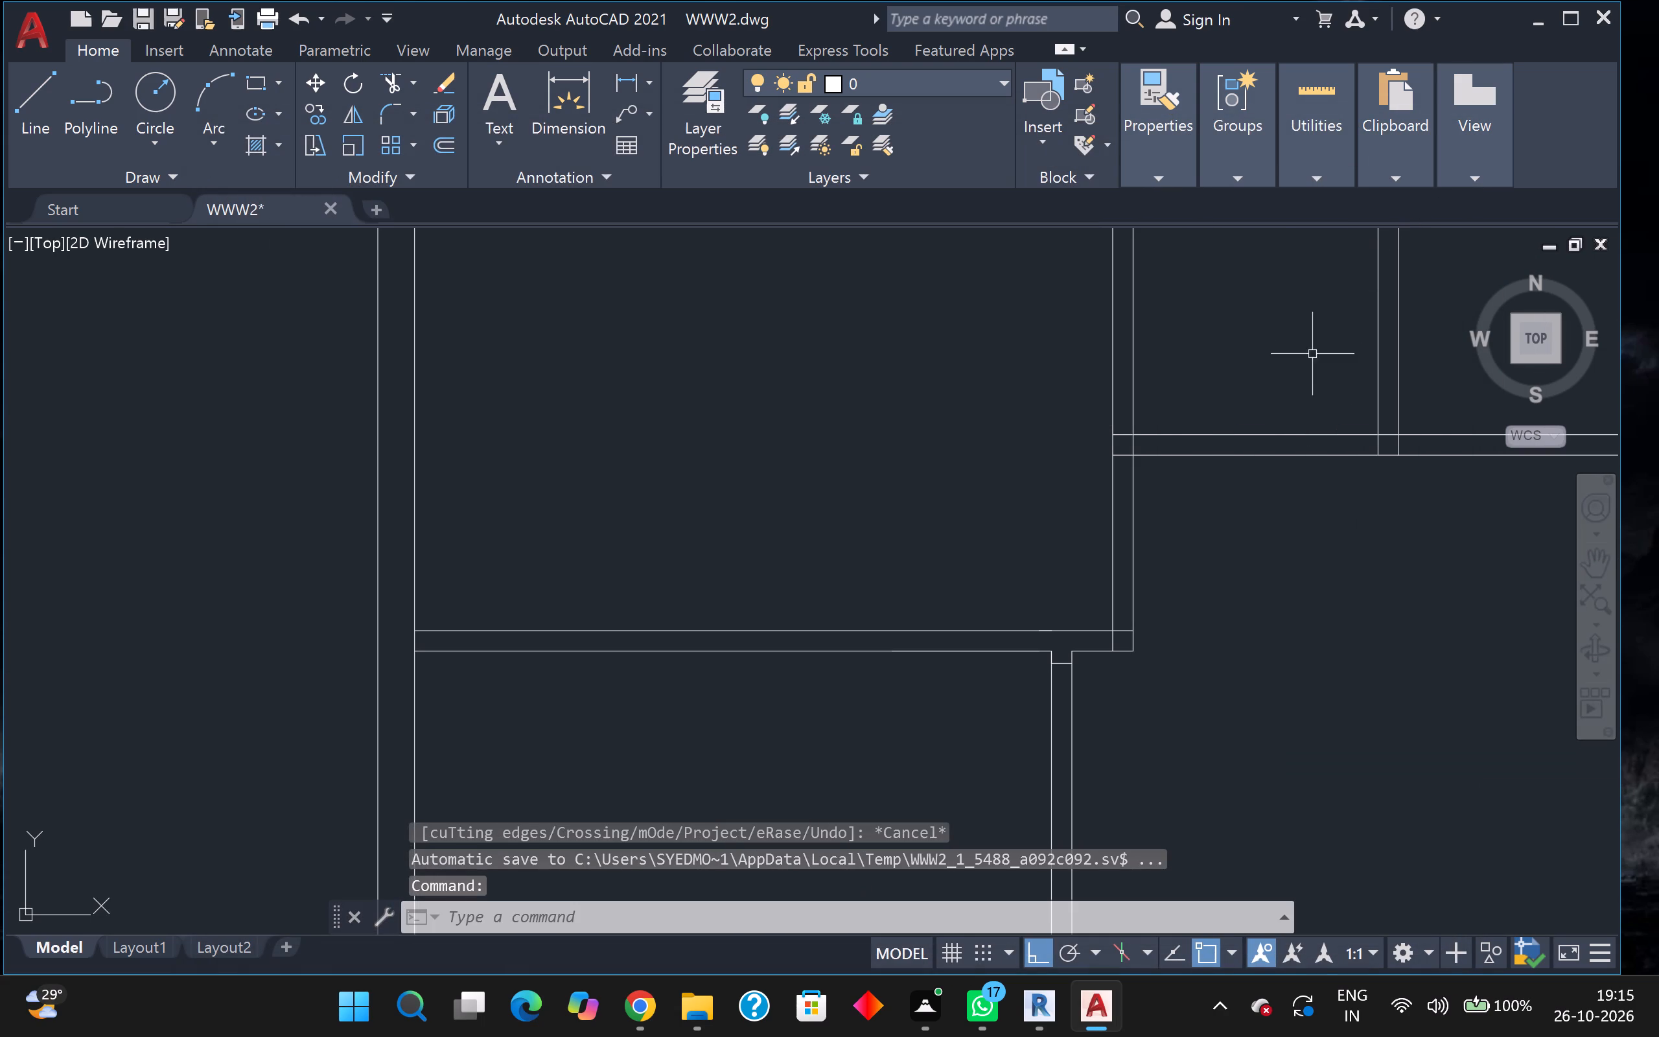
key("l")
key("Return")
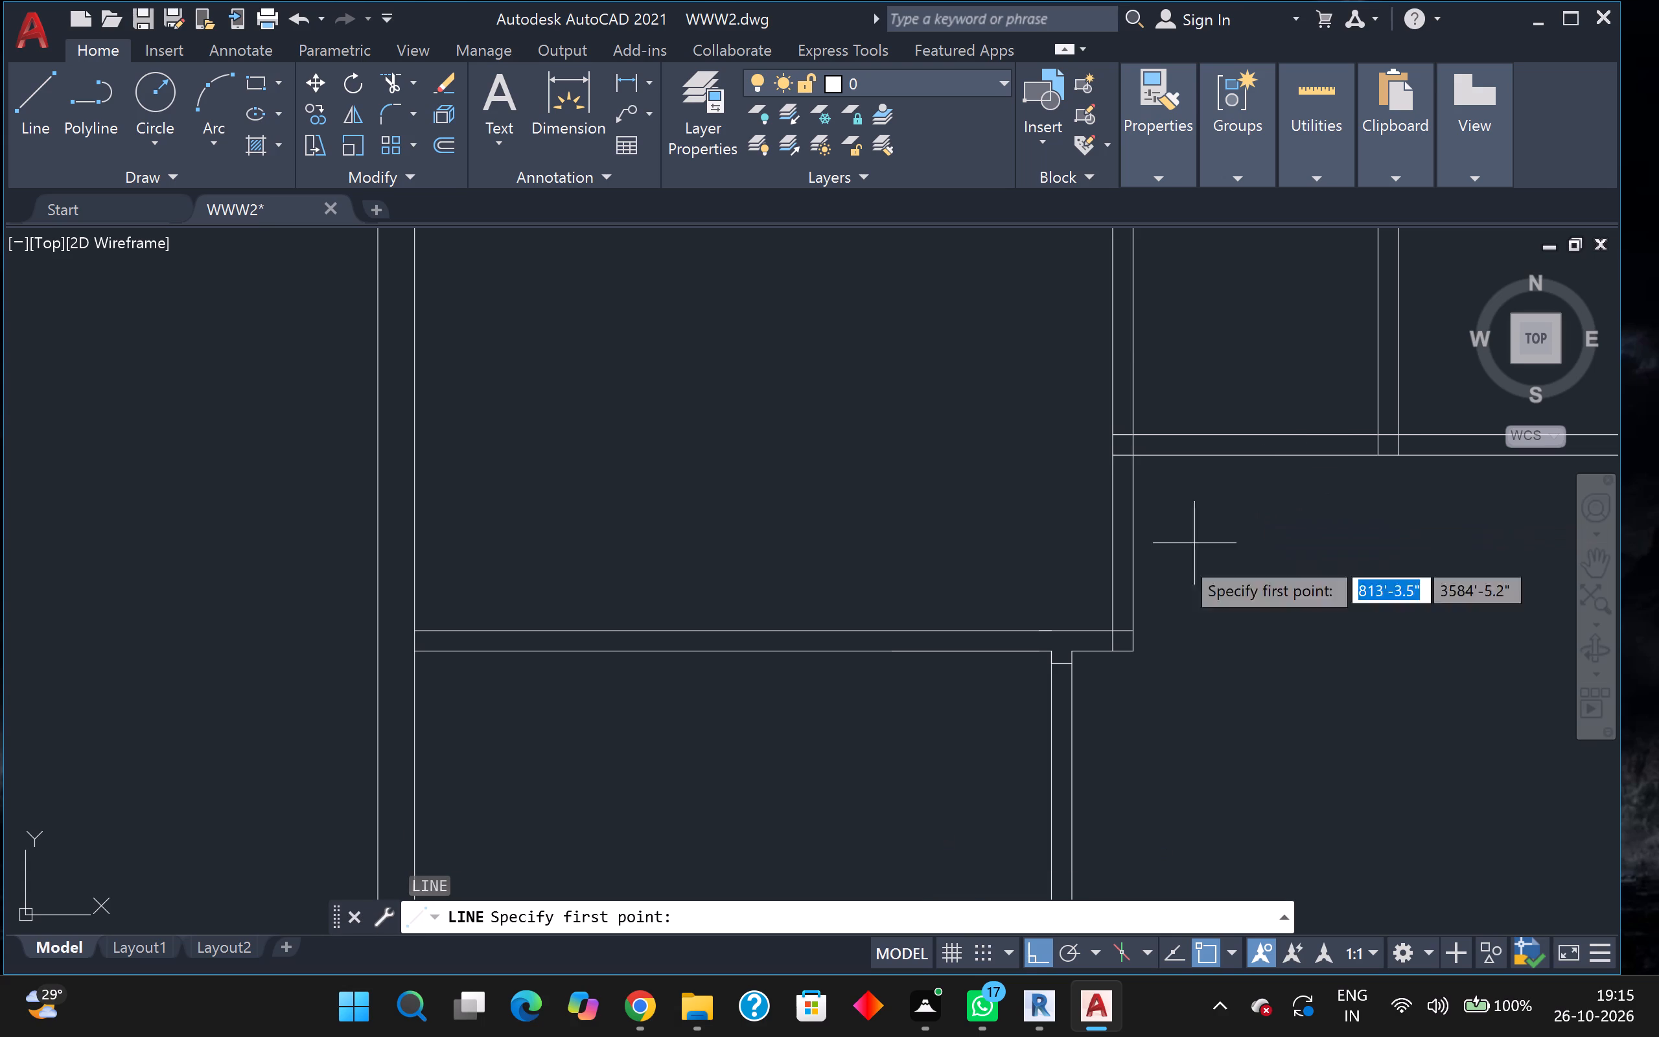
scroll(1135, 613, "up", 2)
scroll(1086, 672, "up", 1)
left_click(1075, 650)
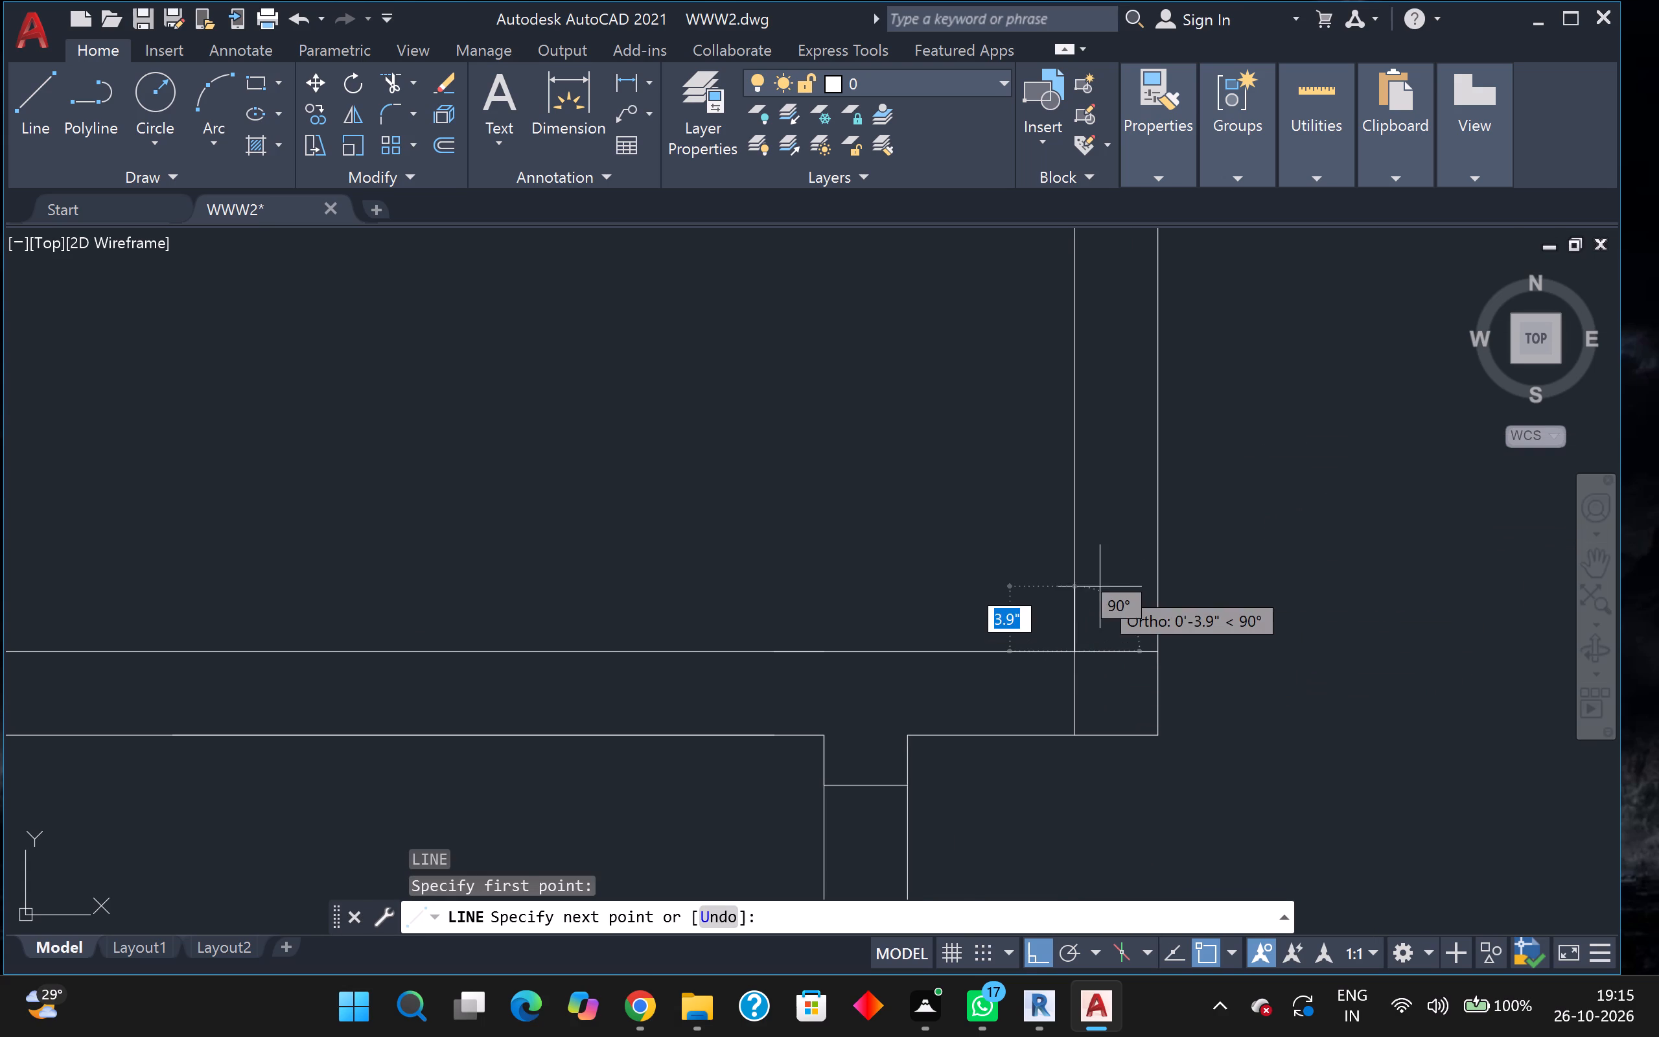
key("3")
key("Return")
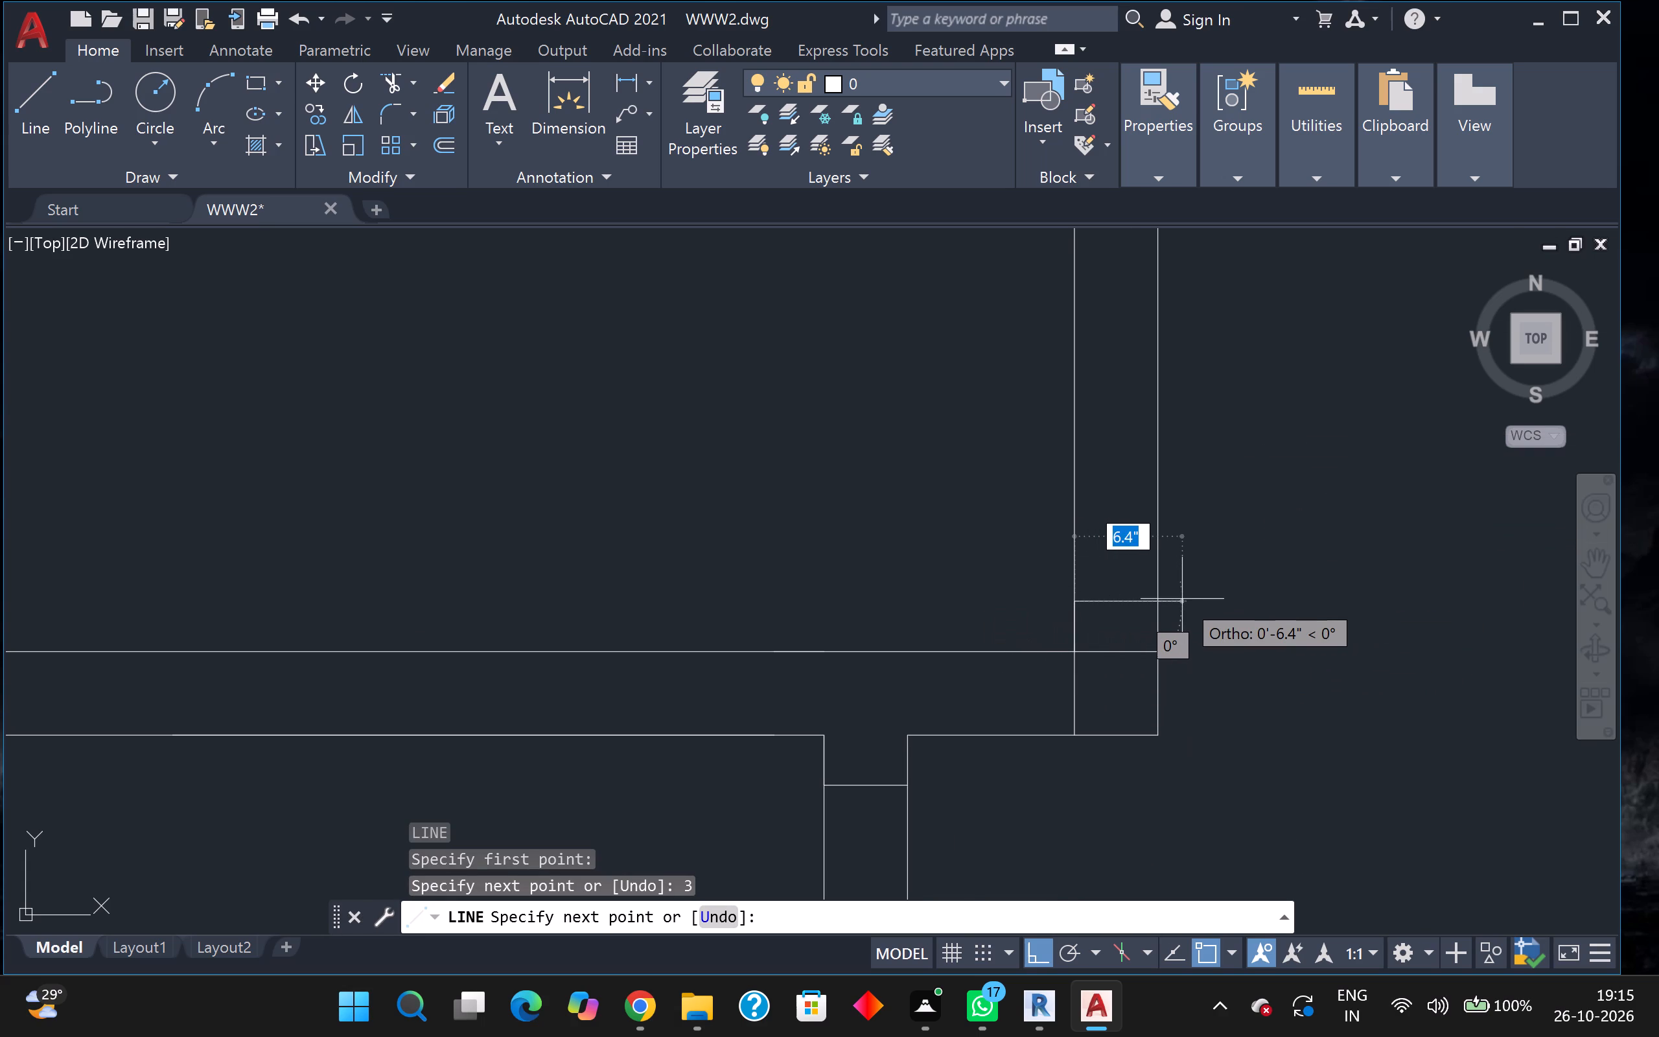
scroll(1182, 599, "up", 1)
key("5")
key("Return")
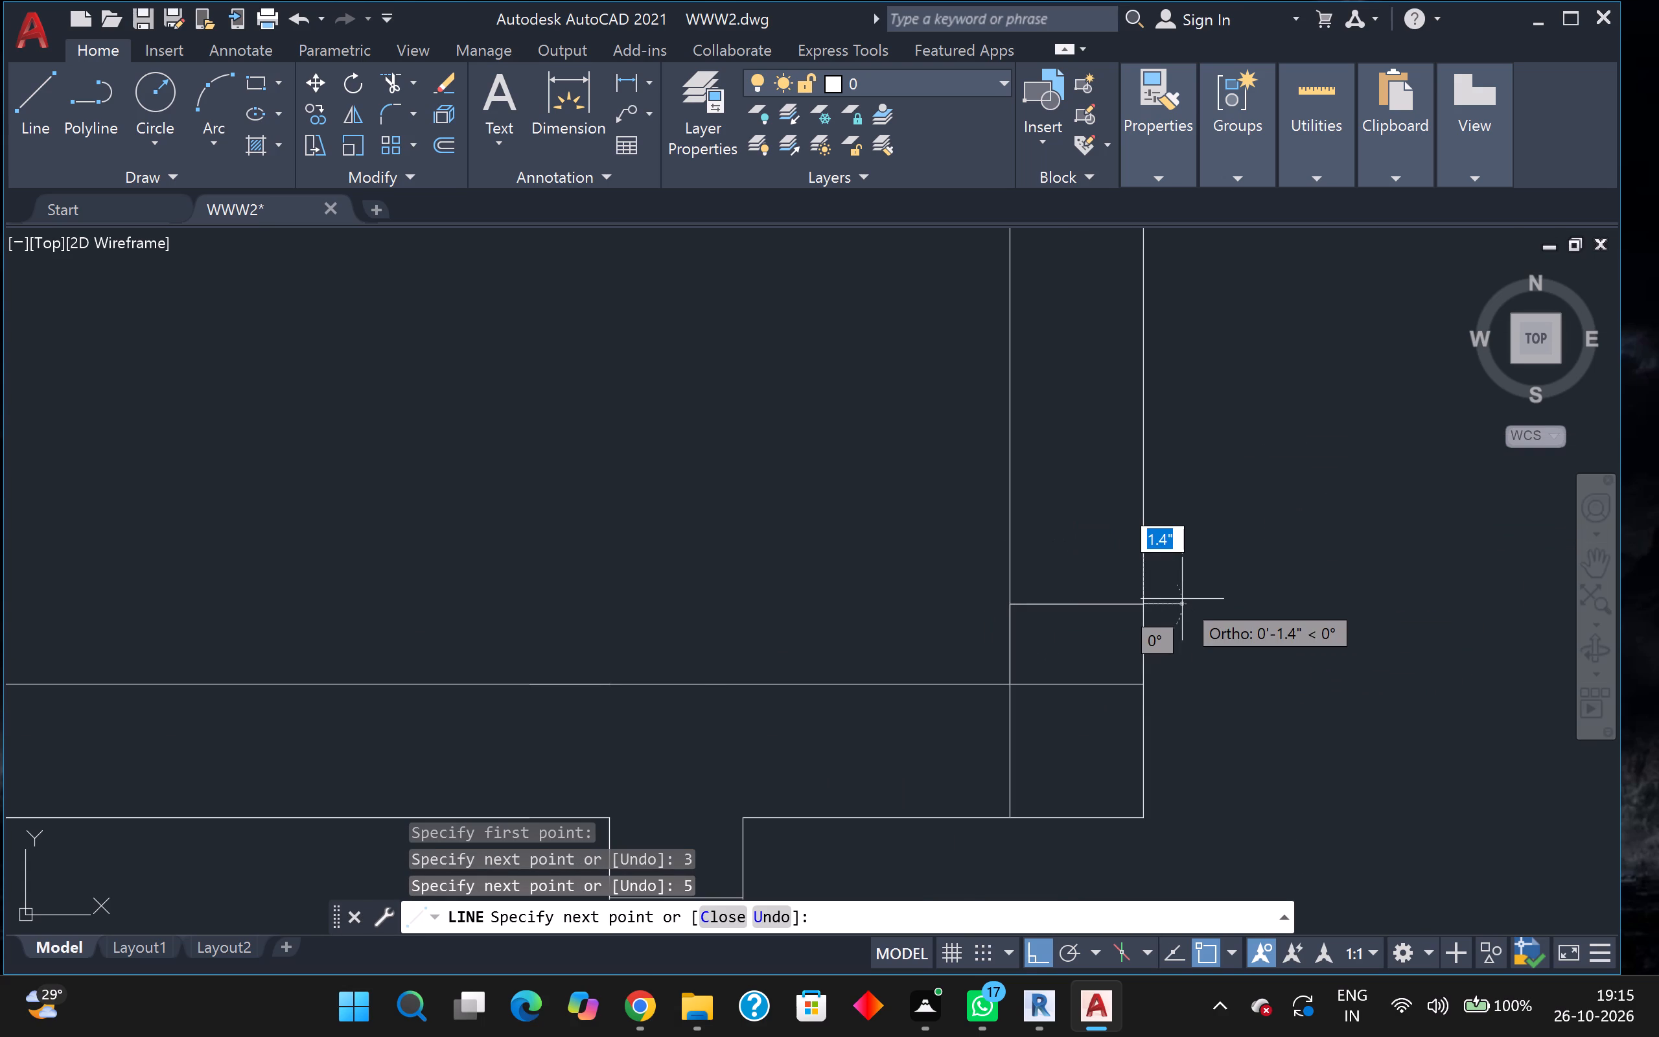
Draw the second jamb line across the same partition 3' further north, and close the line back down to the first jamb.
key("3")
key("apostrophe")
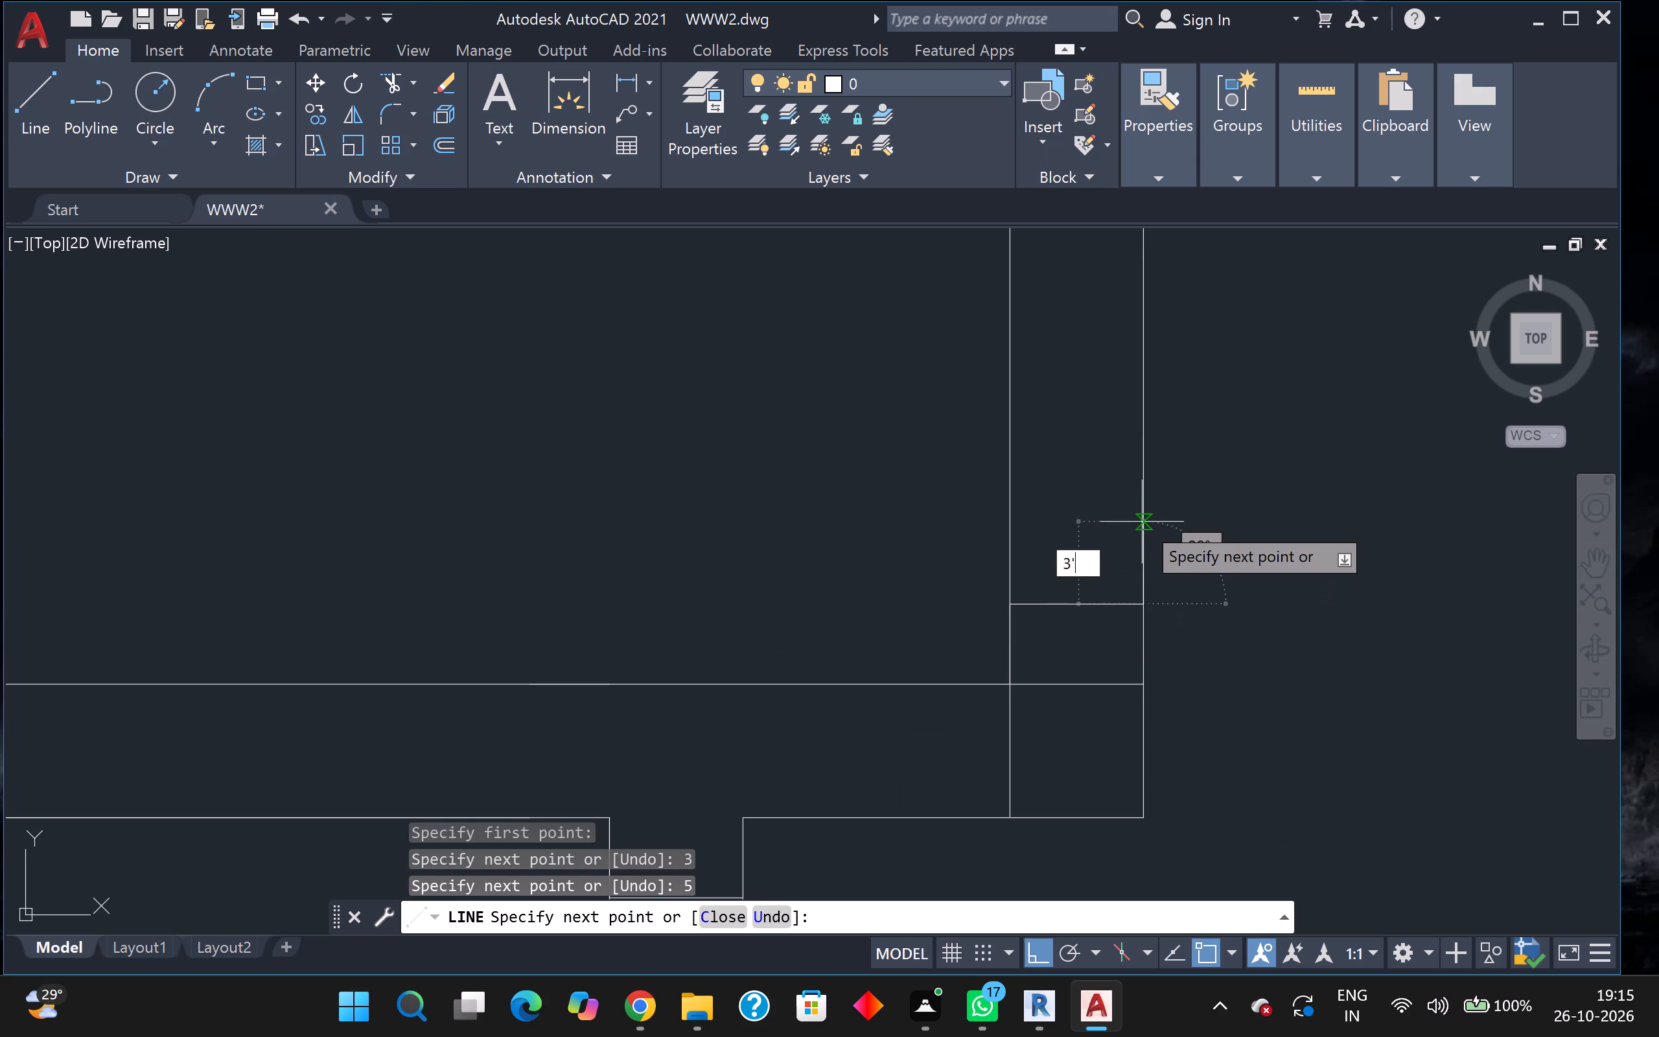
key("Return")
scroll(1142, 522, "down", 2)
middle_click_drag(1306, 475, 1390, 795)
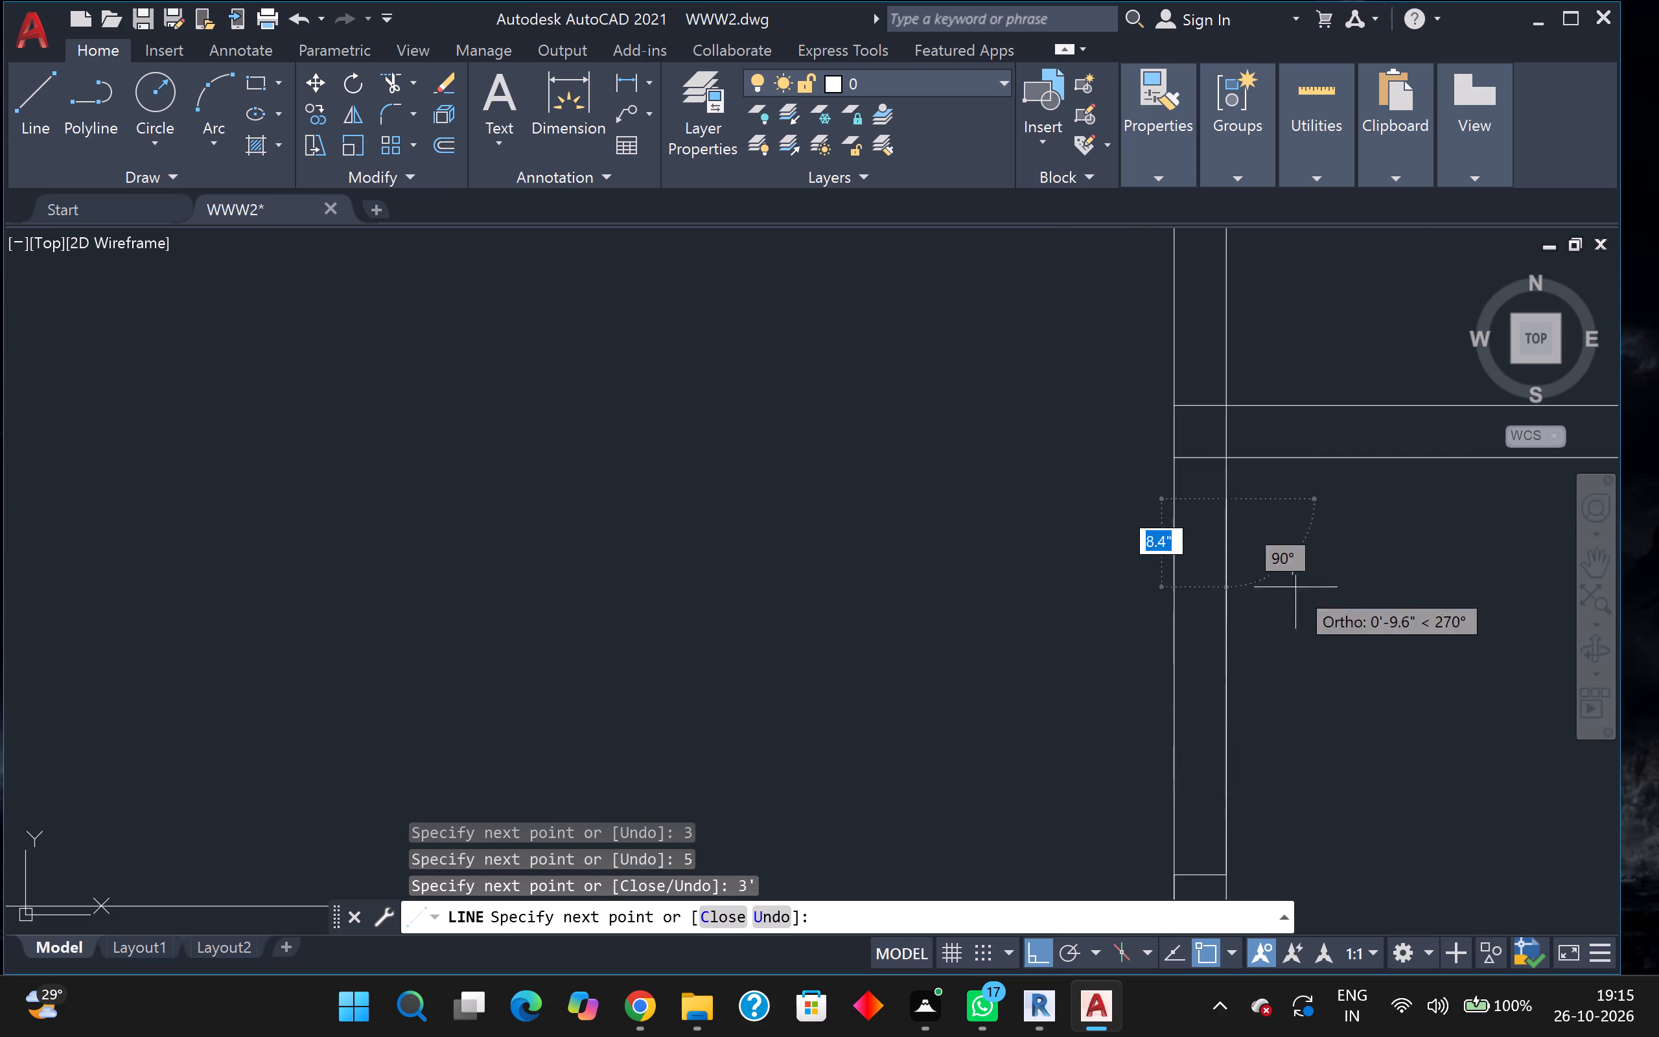
scroll(1205, 530, "up", 2)
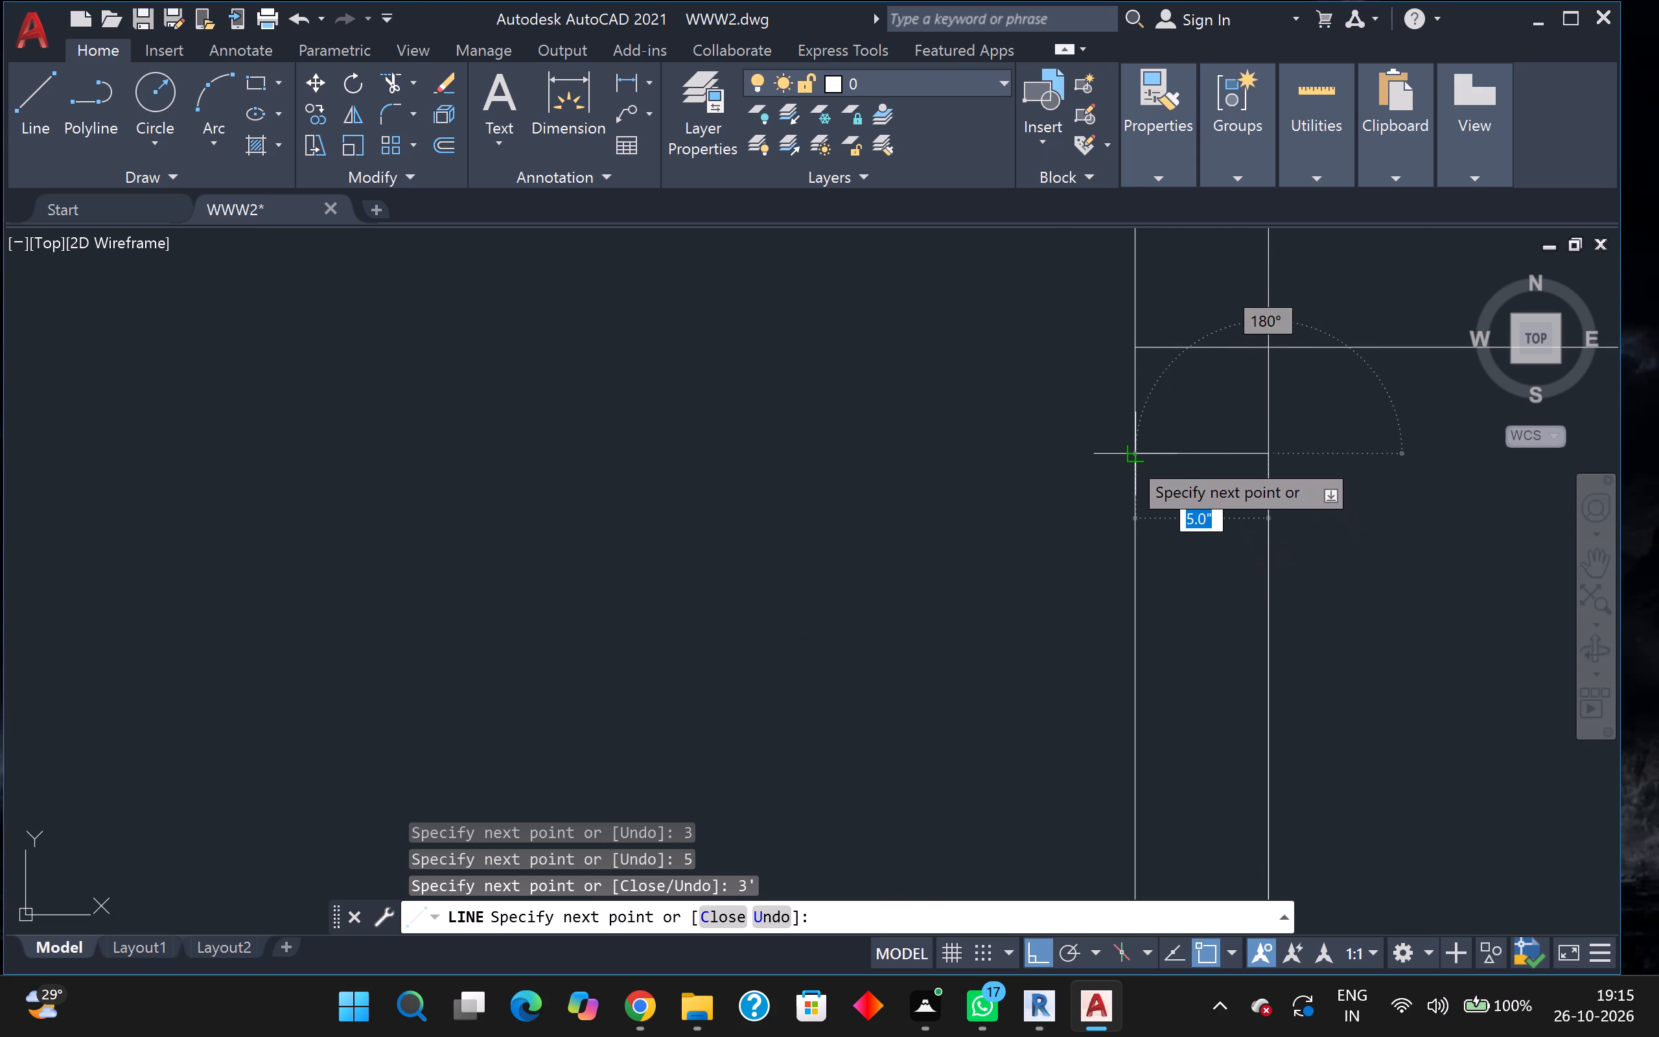
left_click(1128, 458)
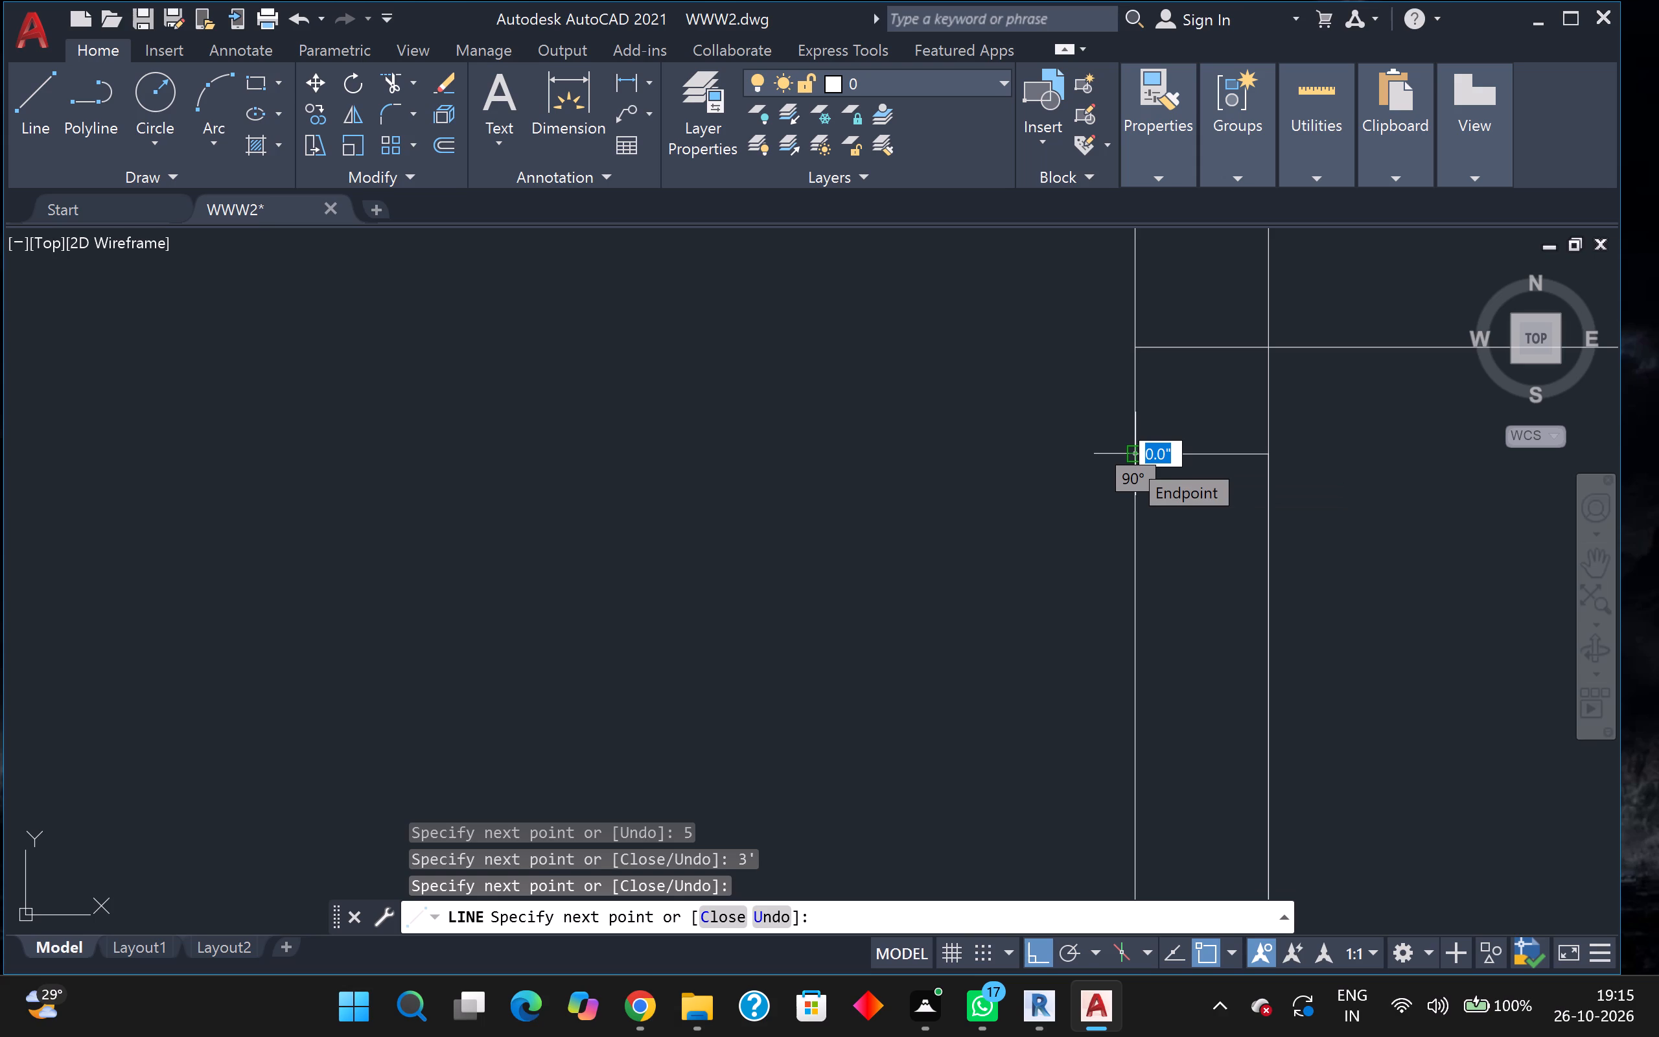
scroll(1128, 458, "down", 2)
middle_click_drag(1128, 458, 1153, 347)
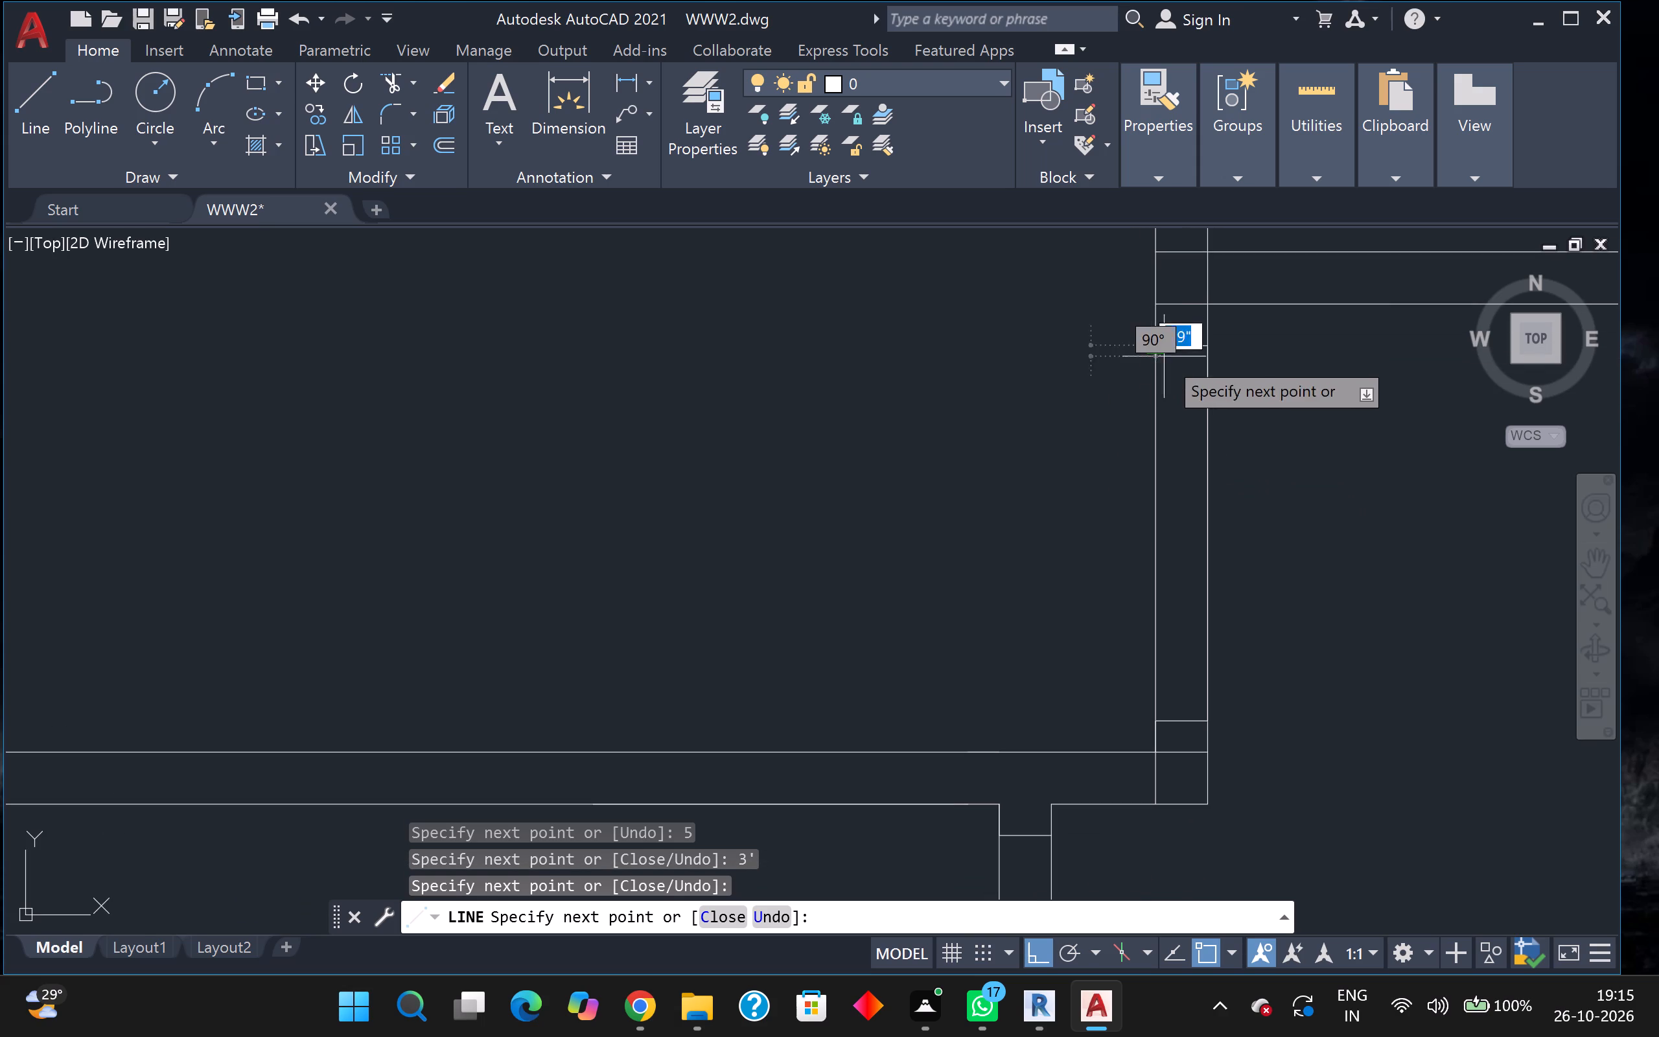
left_click(1156, 717)
key("Escape")
Trim away the partition lines between the two jambs to open the 3' doorway.
scroll(967, 623, "down", 3)
left_click(396, 83)
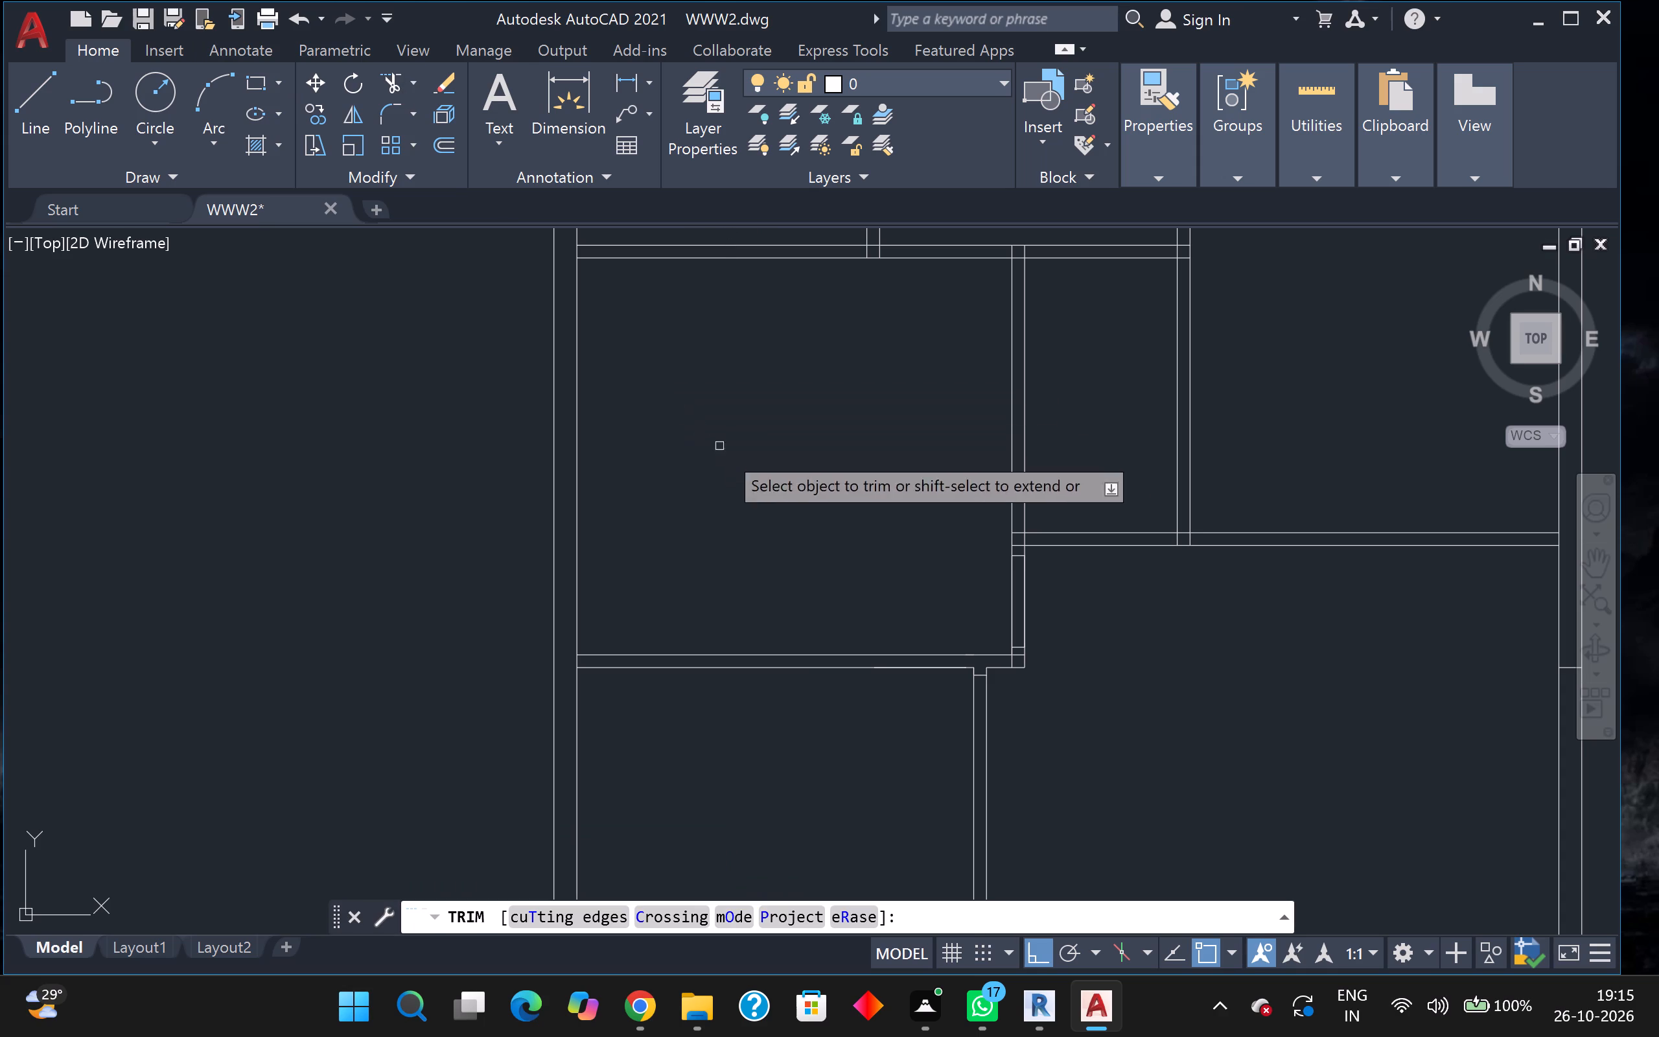
left_click_drag(950, 598, 957, 596)
left_click(1041, 590)
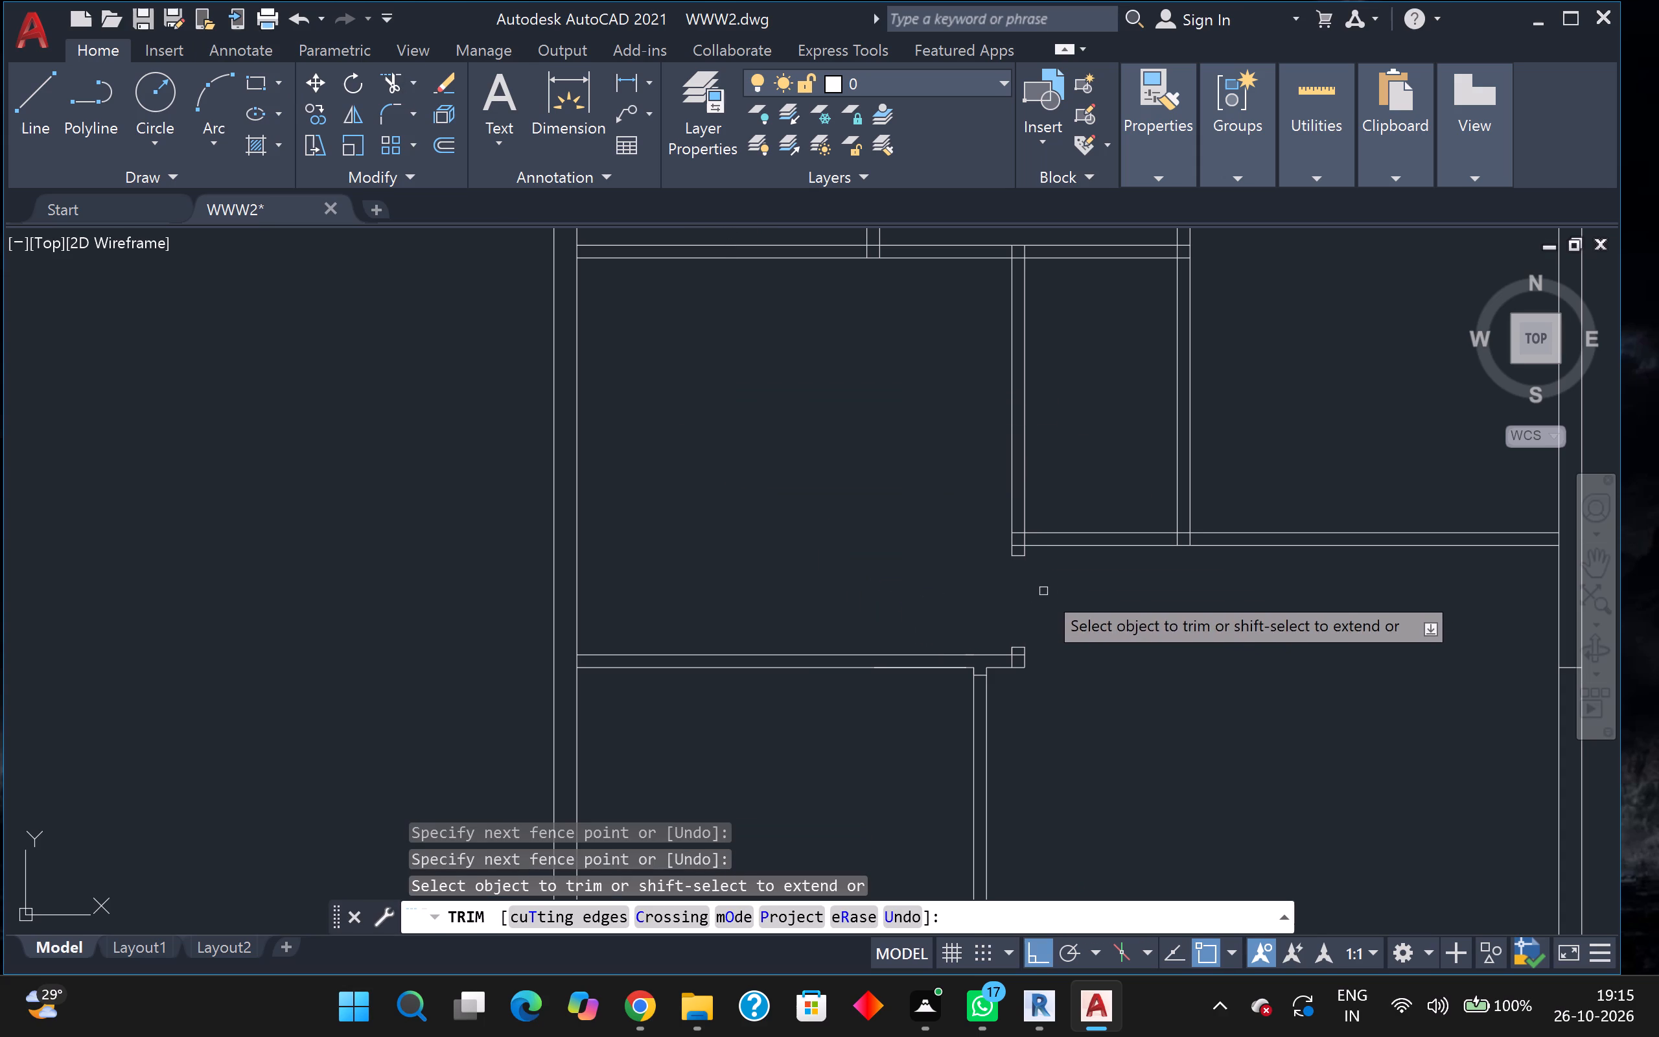
Trim the leftover lines inside the wall: the lower cross line above the north jamb and both inner lines at the south jamb's corner.
scroll(1004, 576, "up", 3)
left_click(1051, 456)
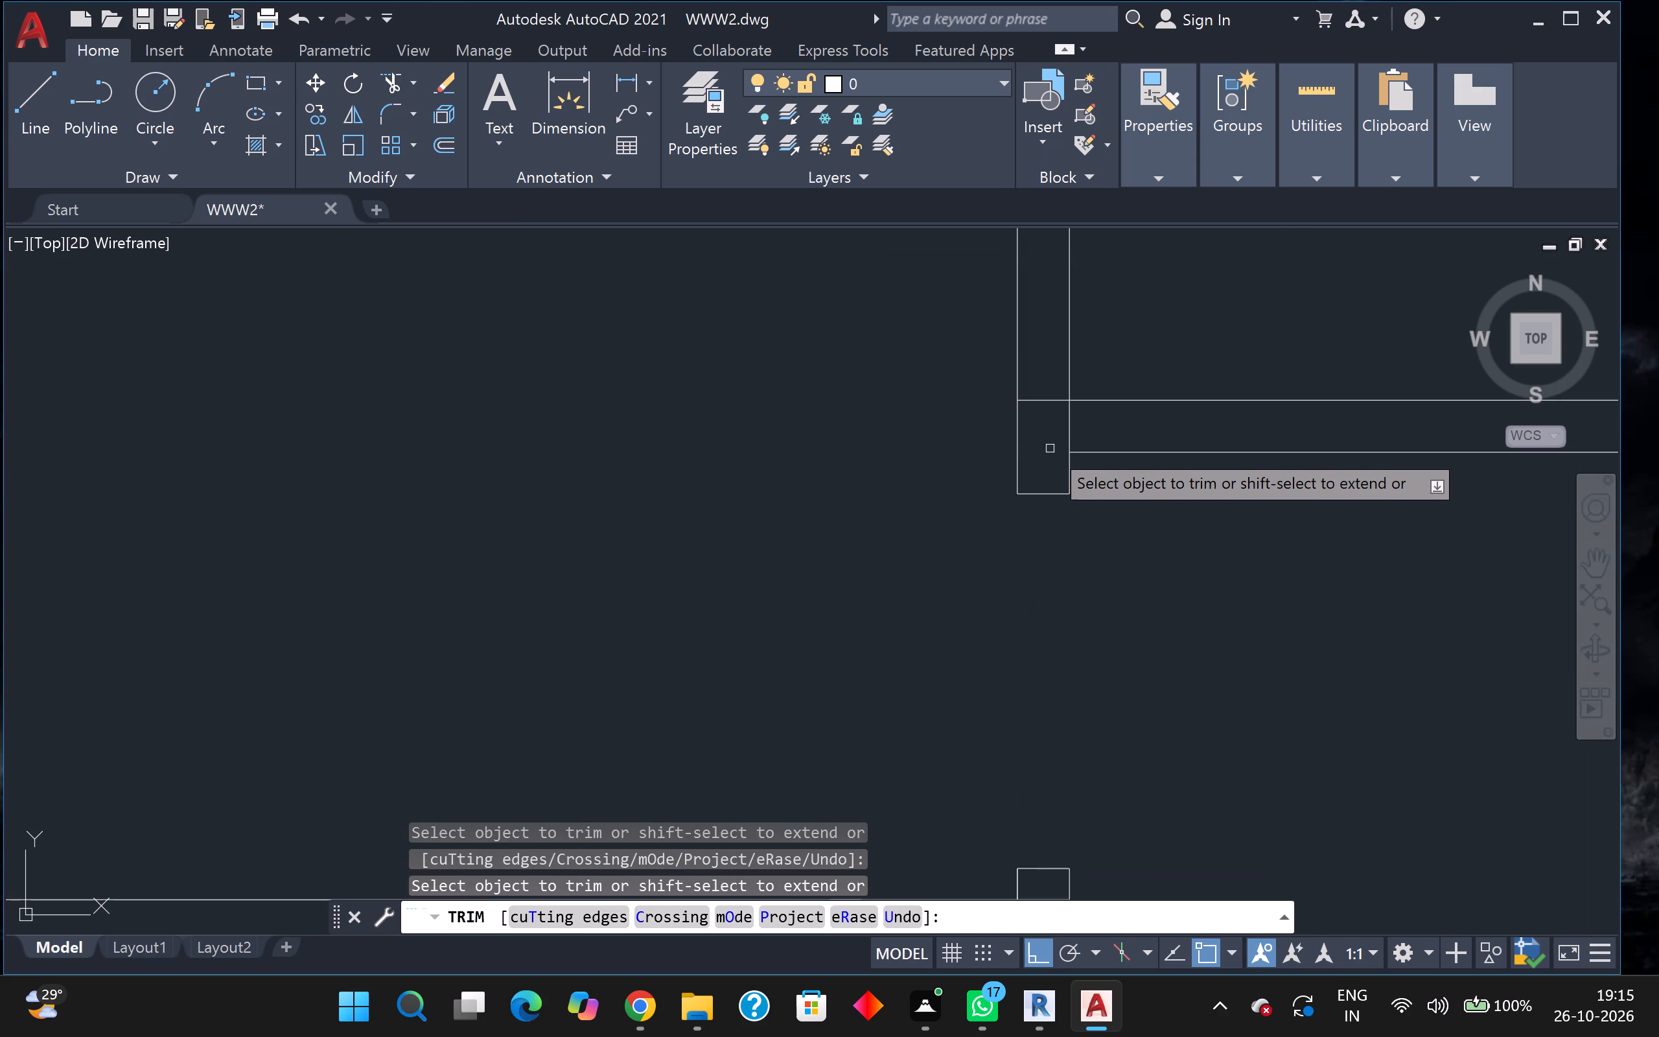
scroll(1049, 461, "down", 3)
scroll(1023, 601, "up", 3)
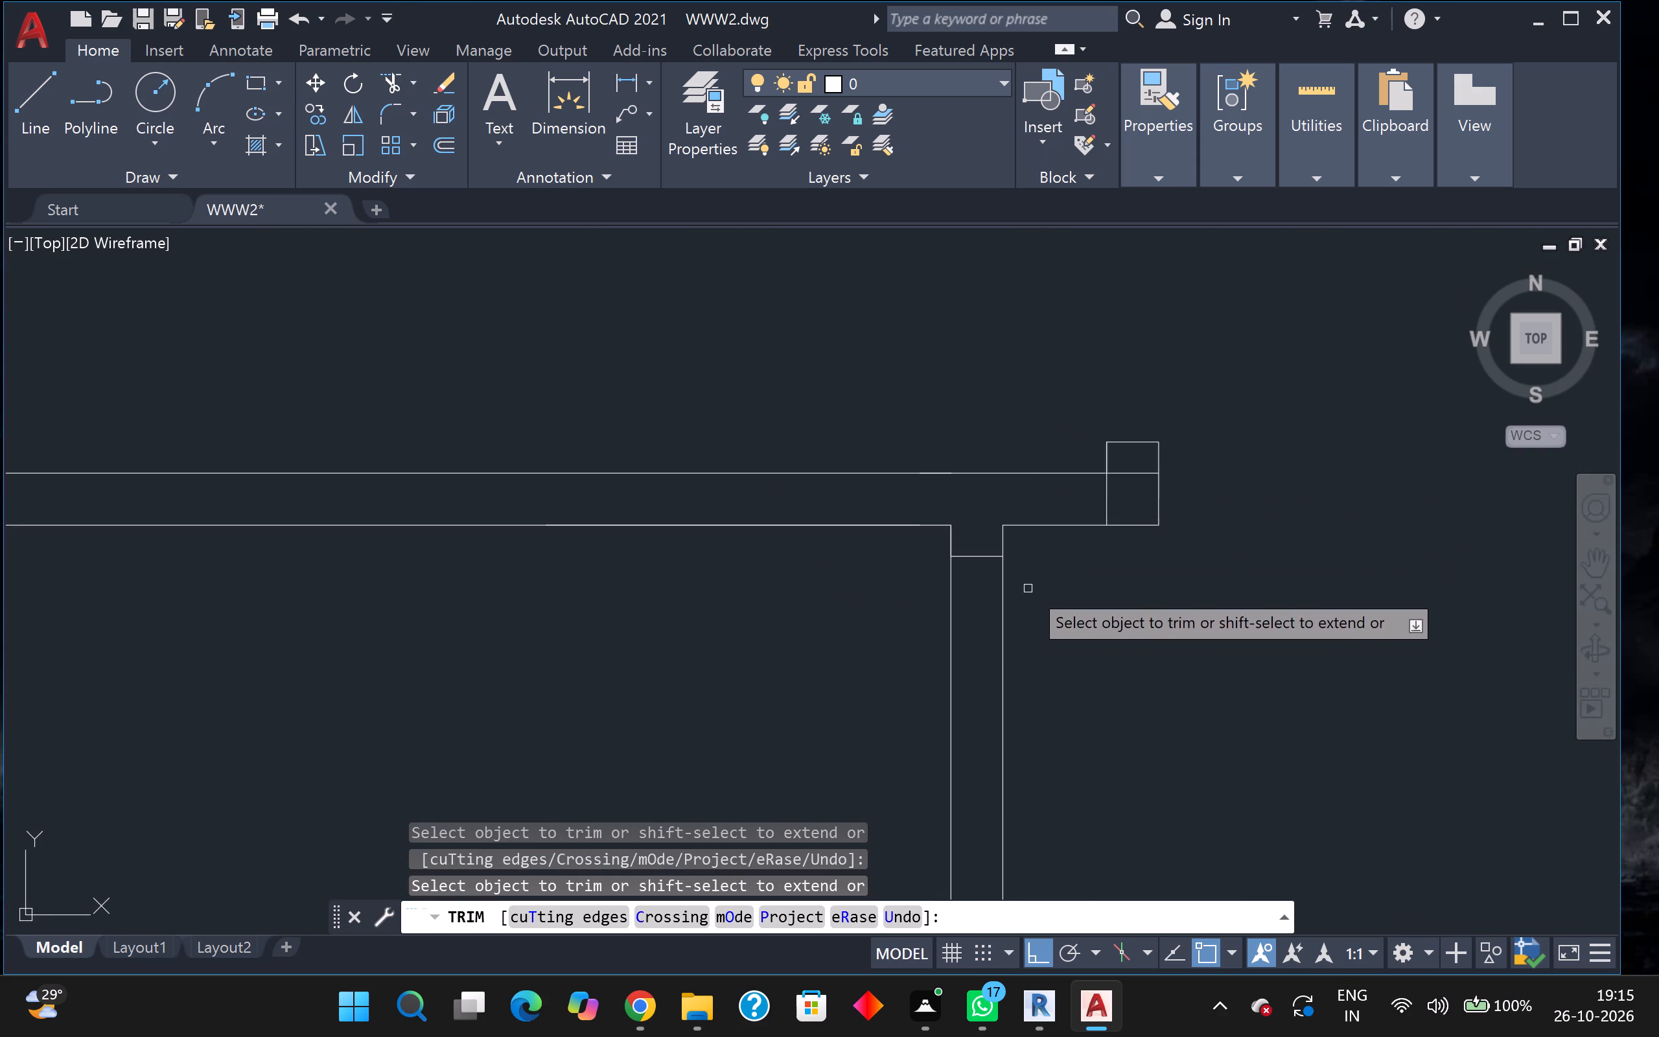
scroll(1065, 532, "up", 1)
left_click_drag(1072, 472, 1082, 474)
left_click(1154, 488)
left_click(1175, 462)
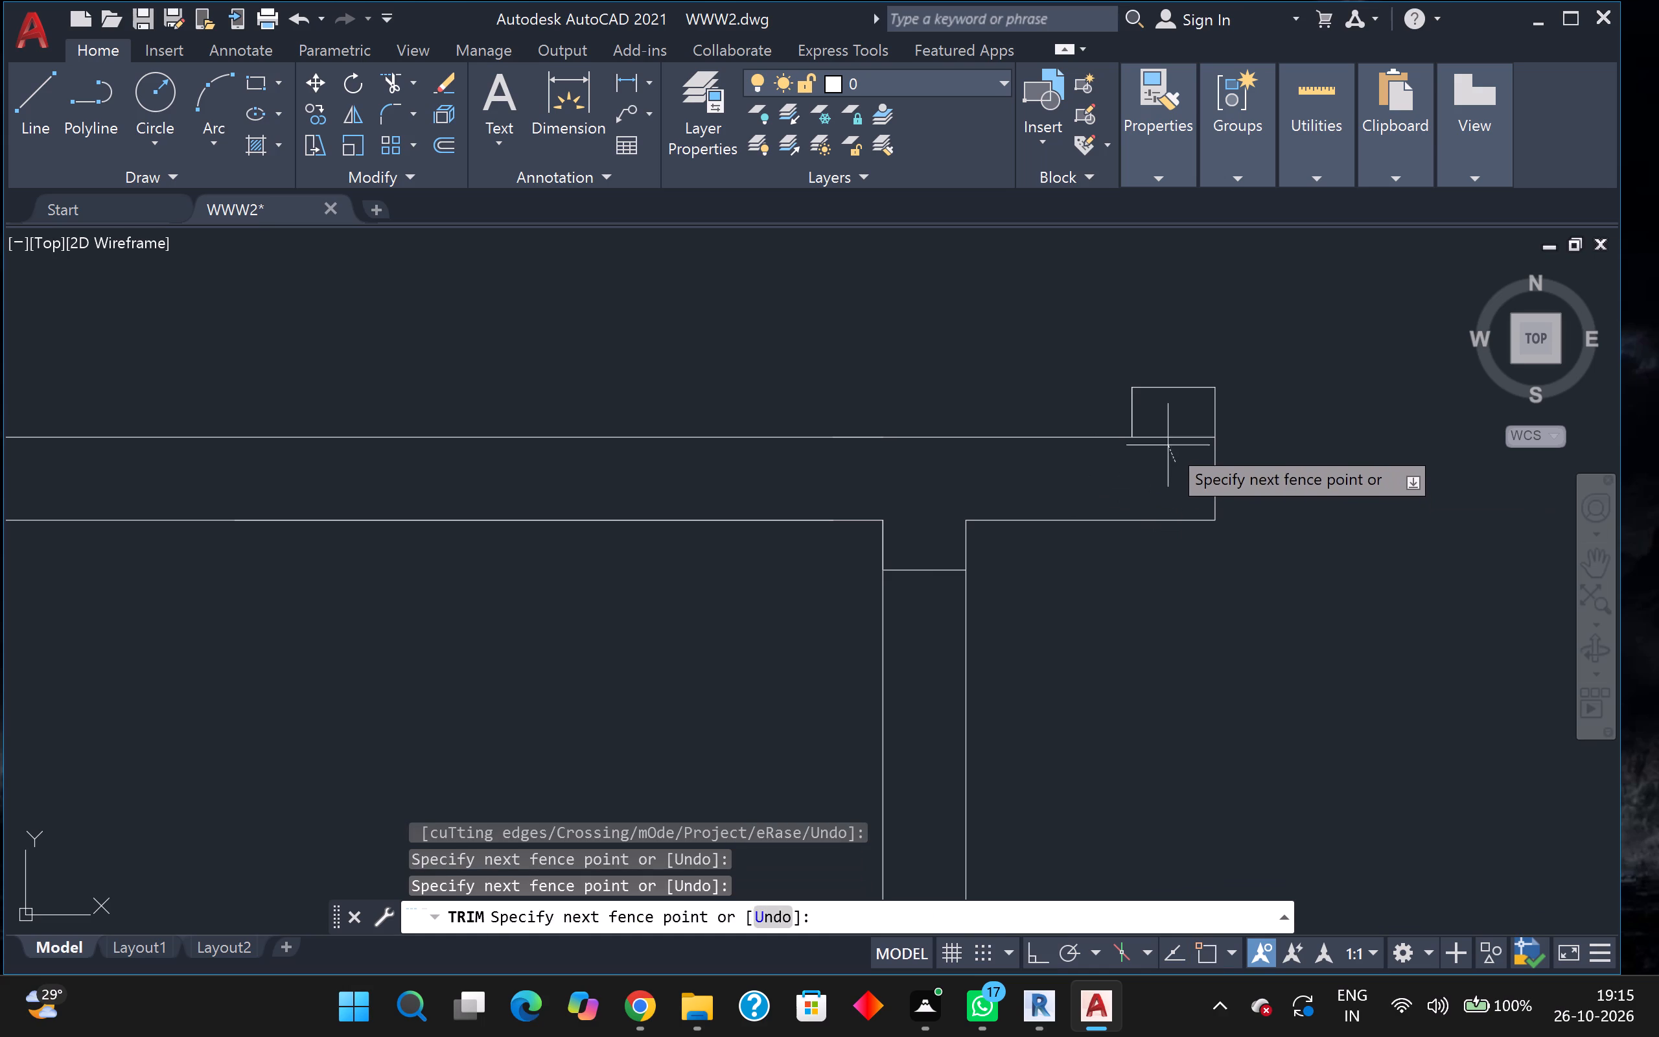
left_click(1168, 437)
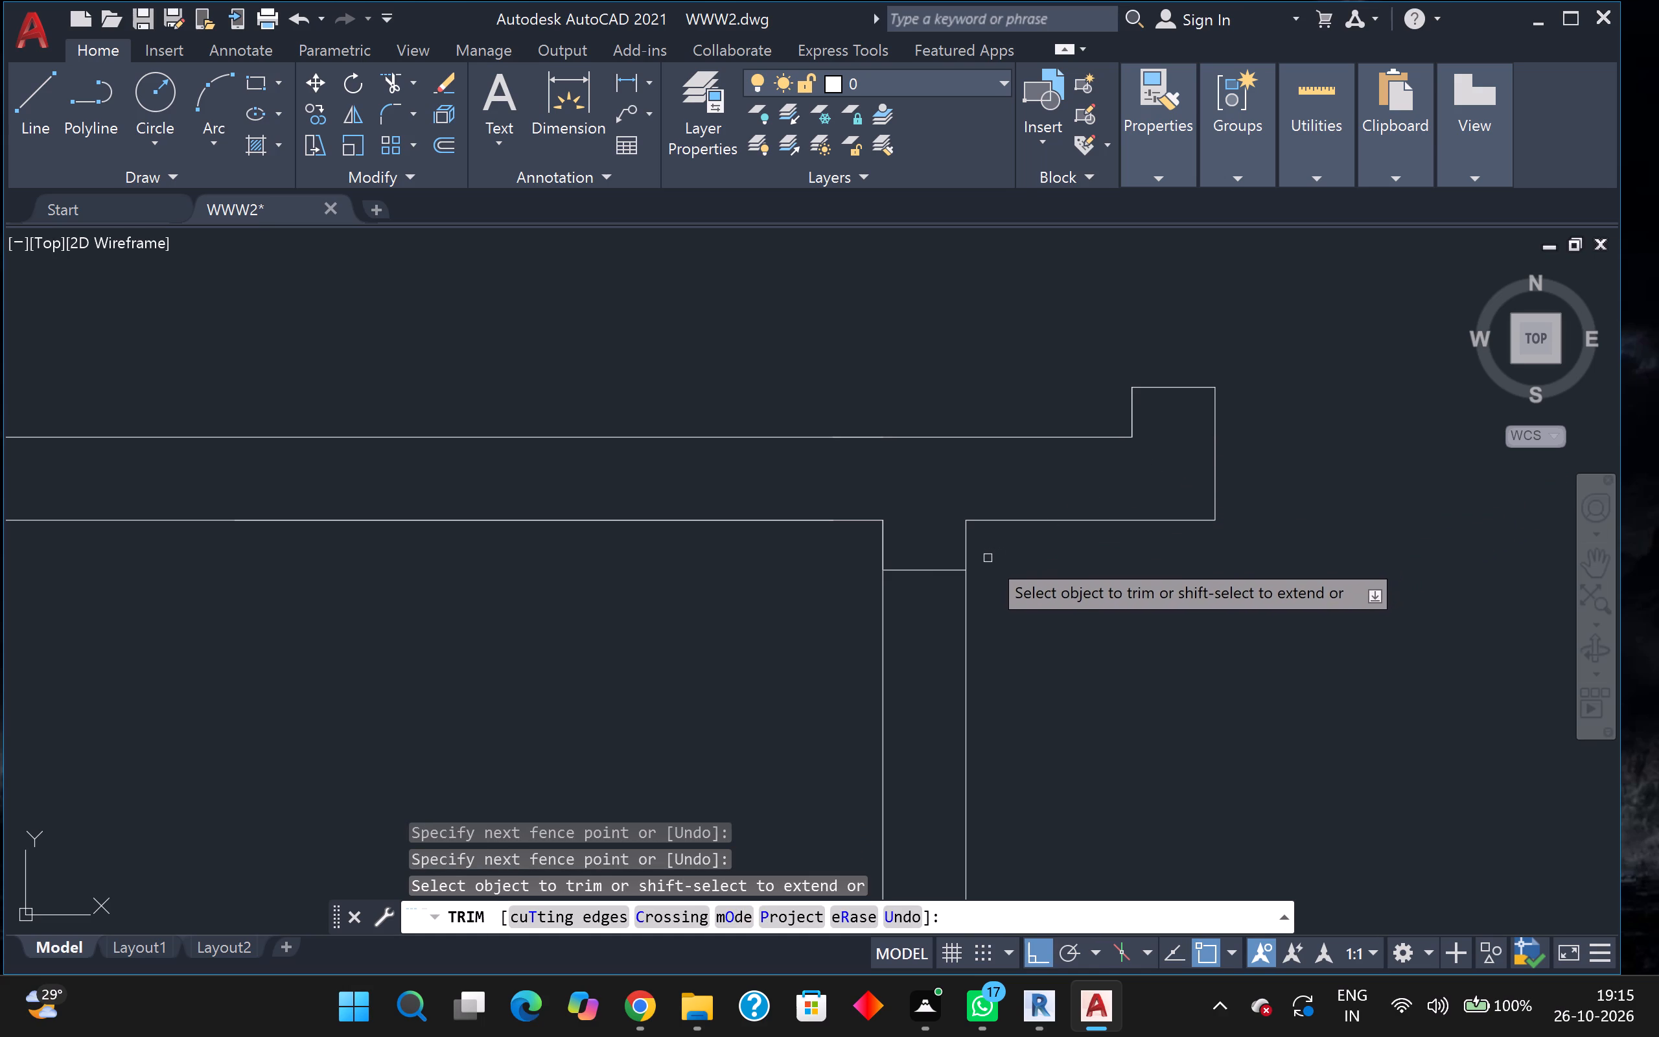
Trim the remaining upper cross line inside the partition, just above the new doorway's north jamb.
scroll(986, 559, "down", 3)
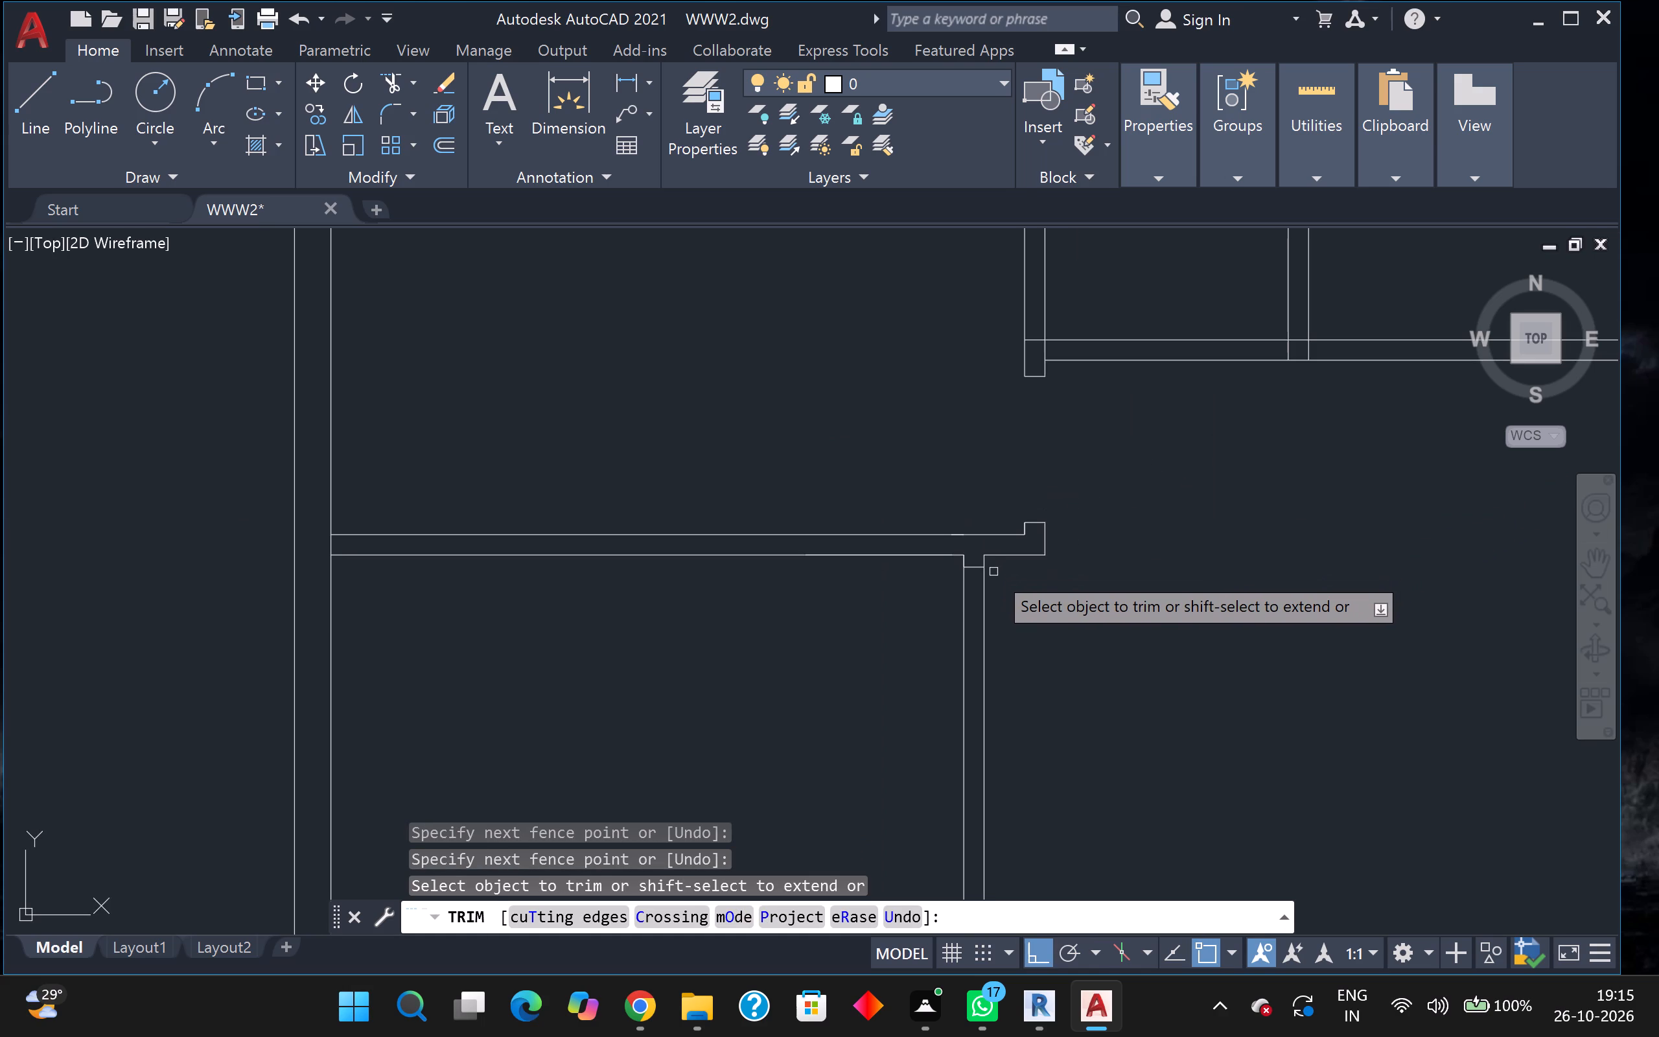
scroll(1021, 593, "down", 2)
middle_click_drag(1026, 593, 896, 605)
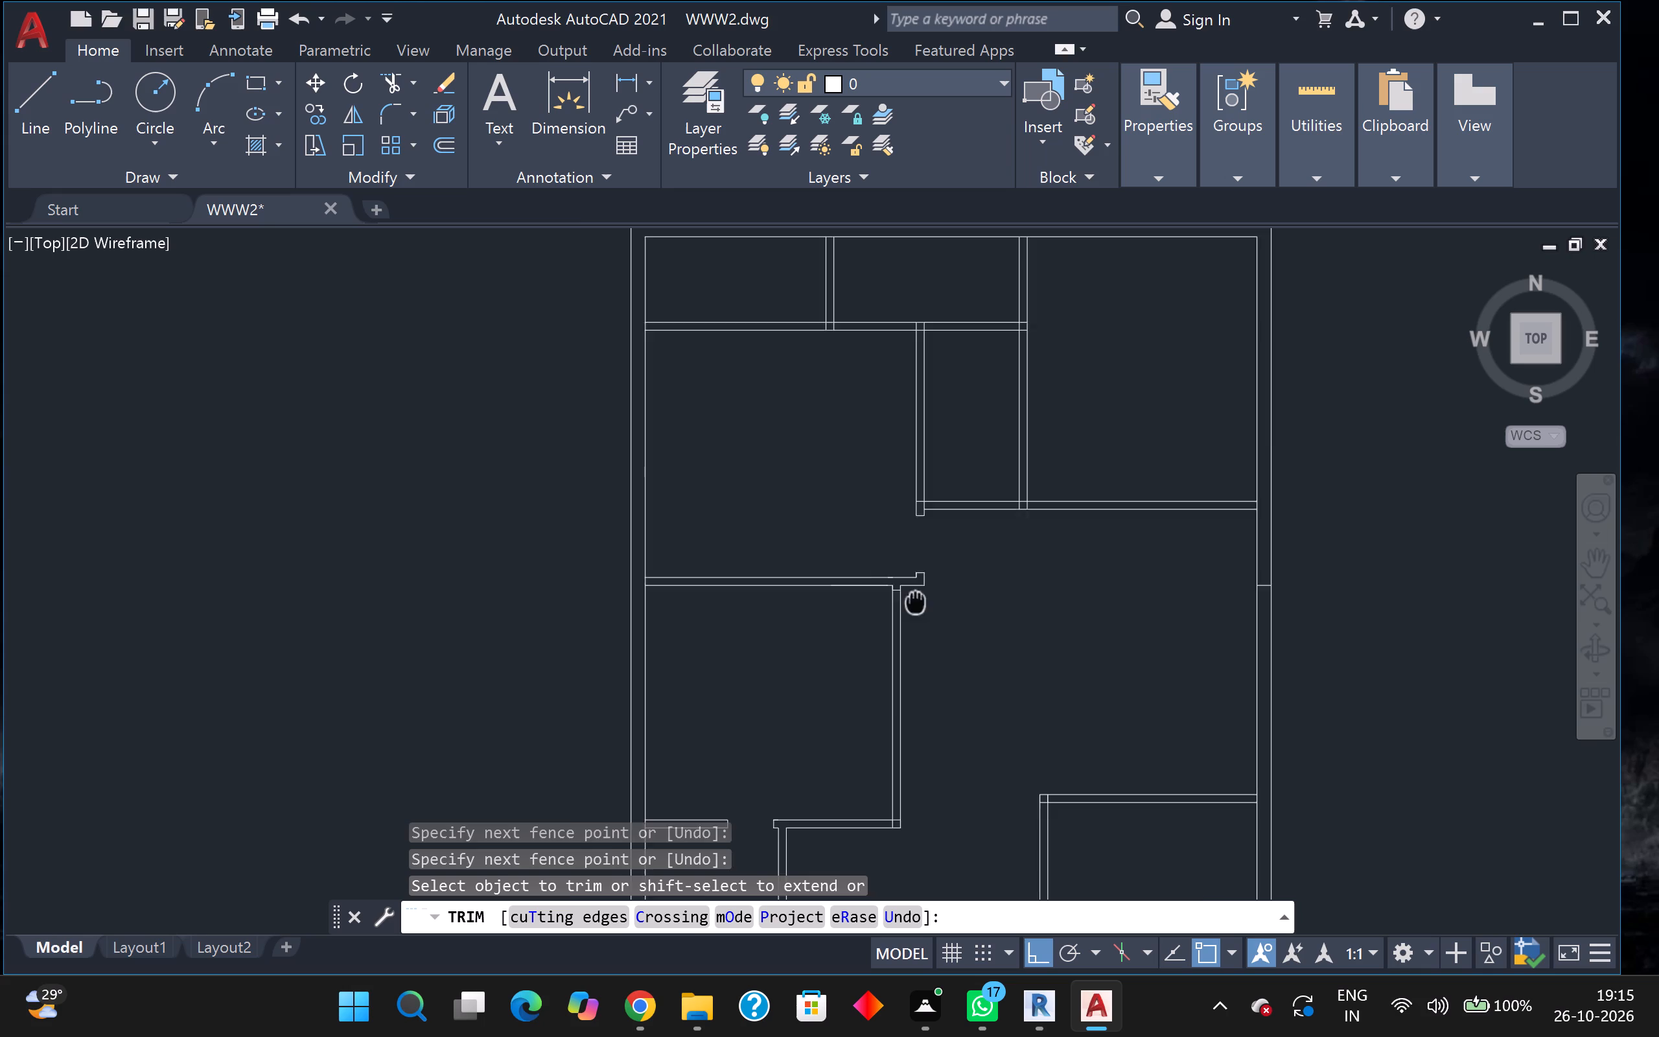
middle_click_drag(896, 605, 863, 612)
scroll(932, 559, "up", 1)
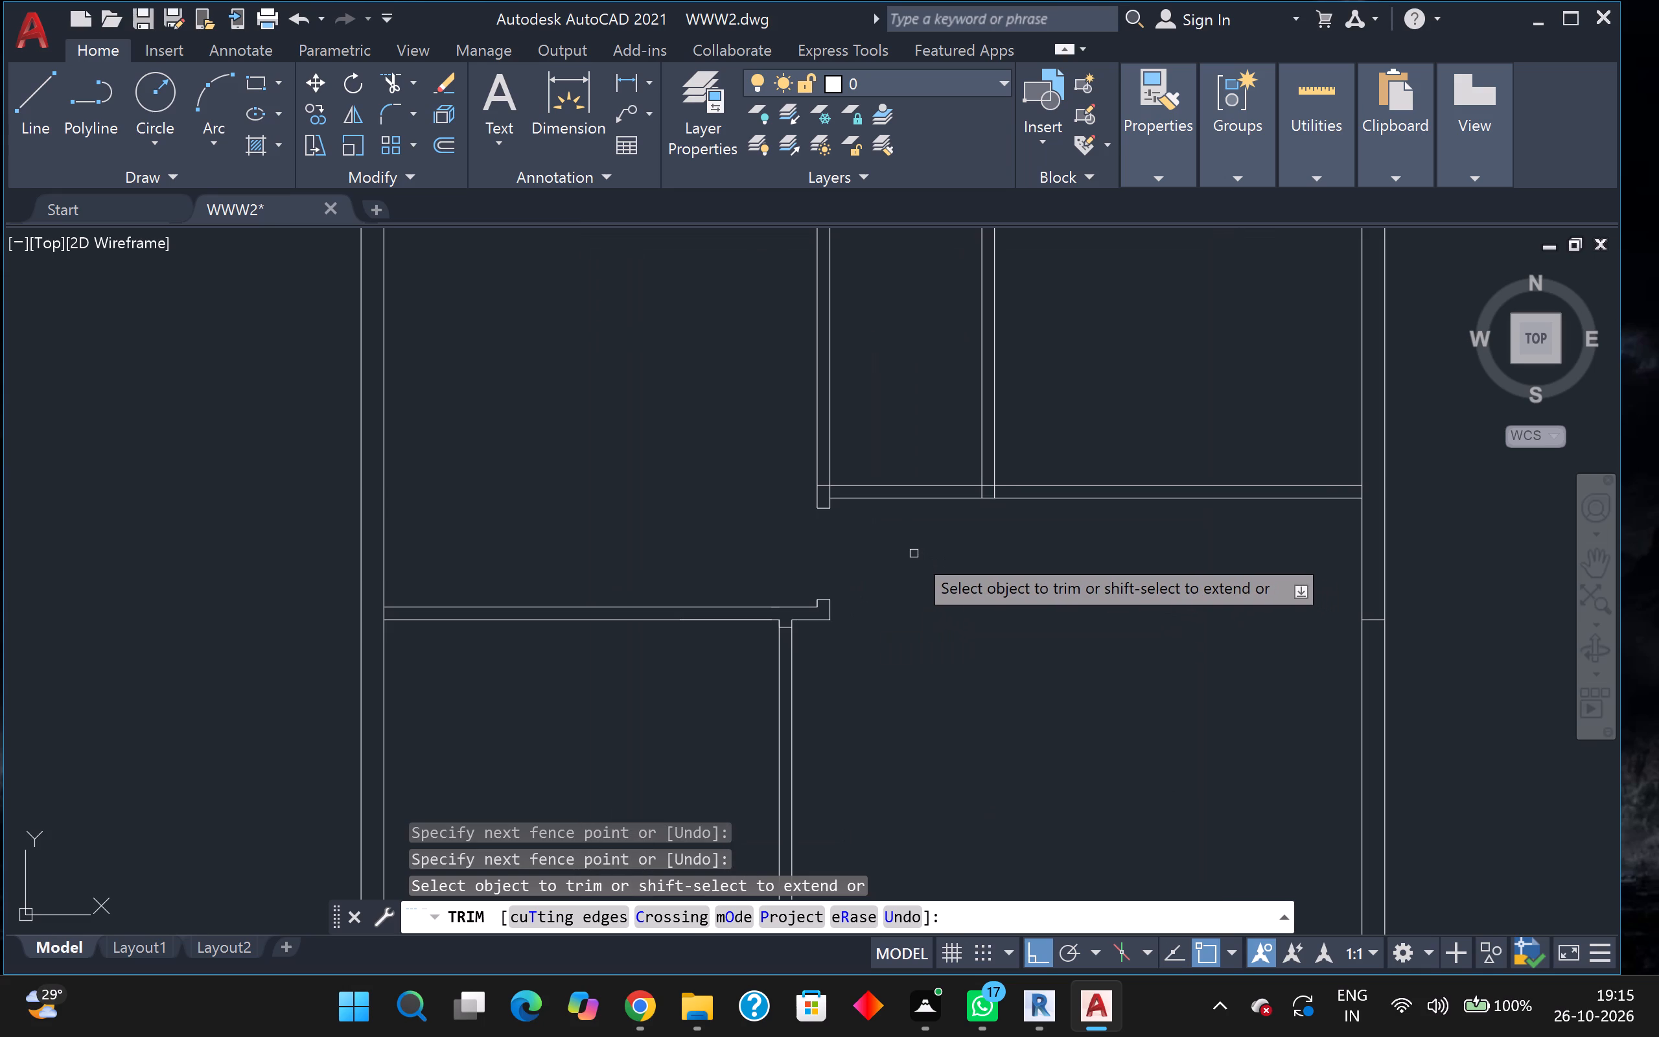
scroll(914, 553, "up", 2)
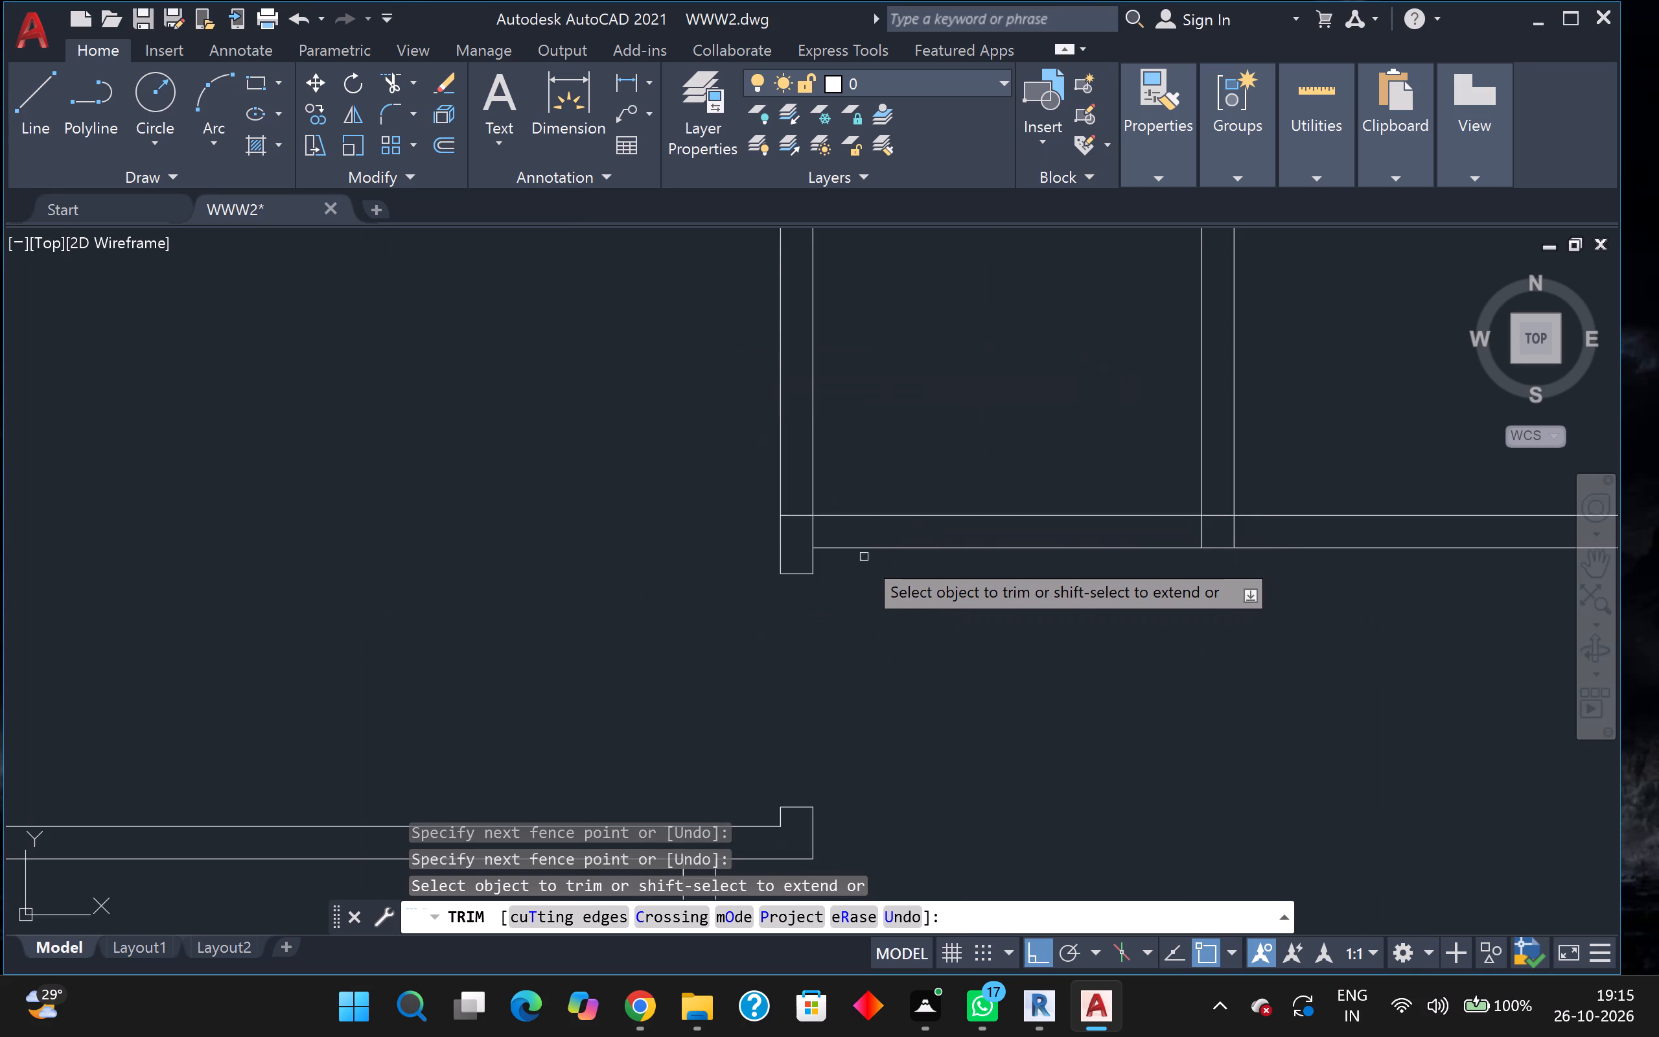
scroll(861, 558, "down", 3)
scroll(860, 593, "up", 2)
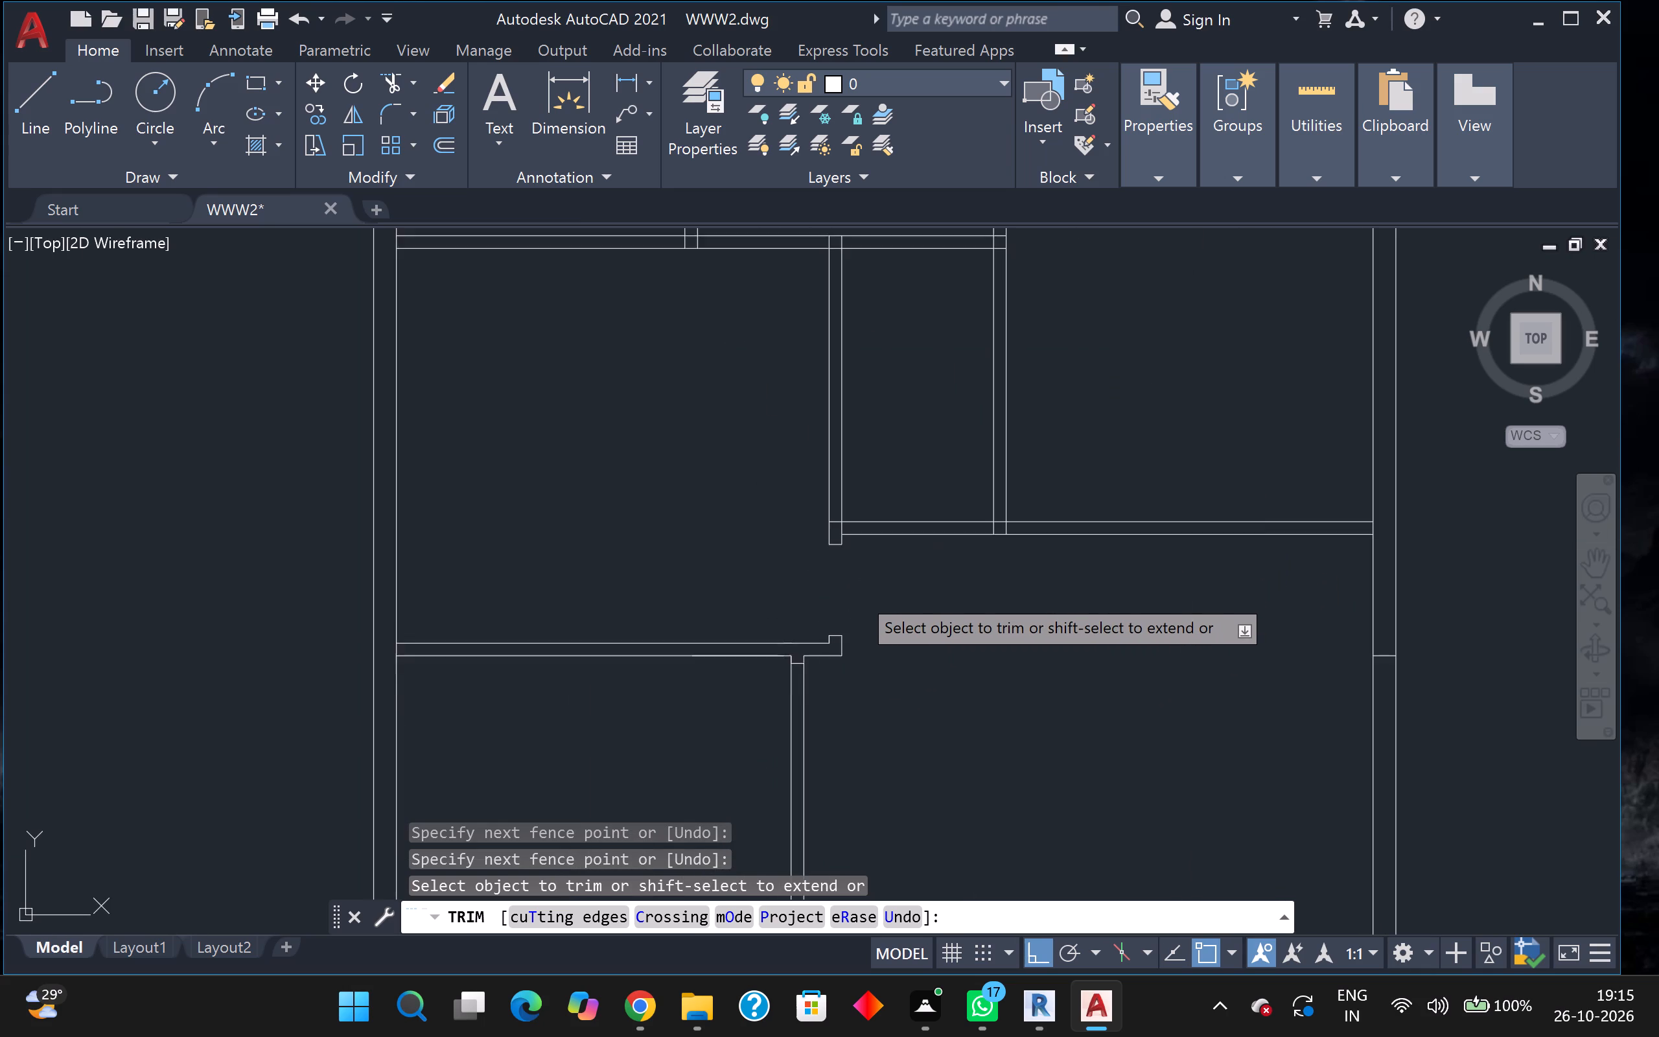
scroll(844, 590, "up", 1)
middle_click_drag(843, 590, 962, 755)
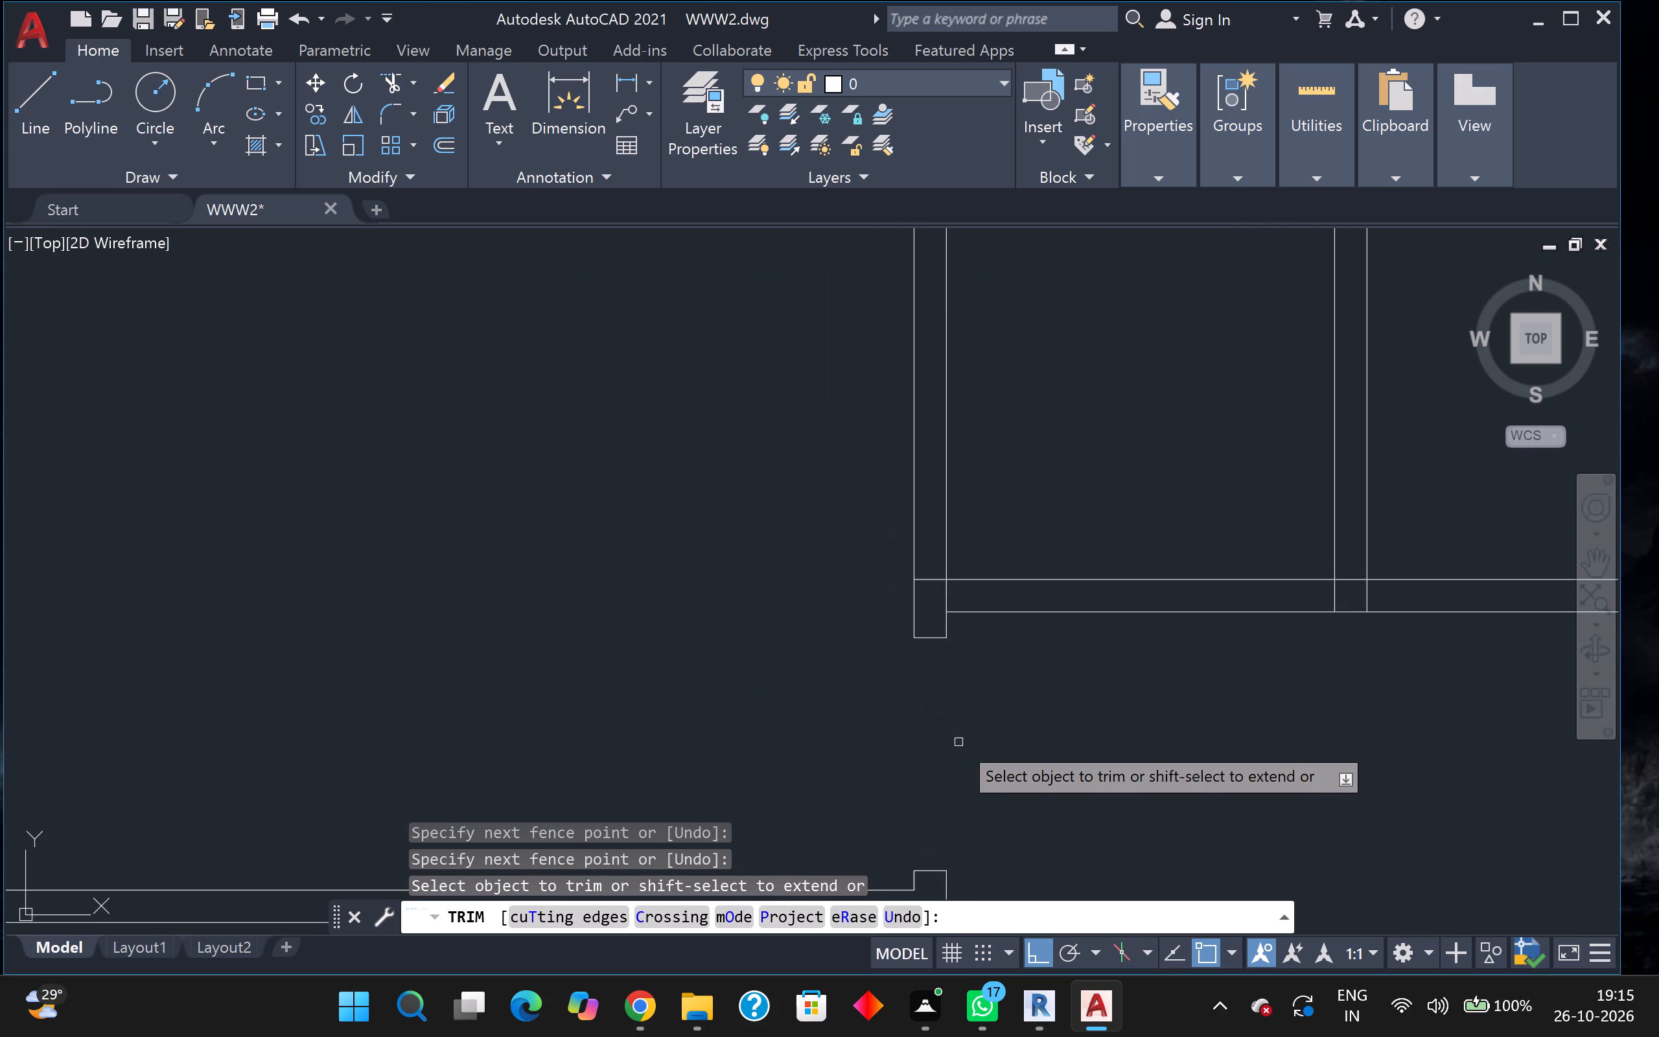
scroll(957, 679, "up", 1)
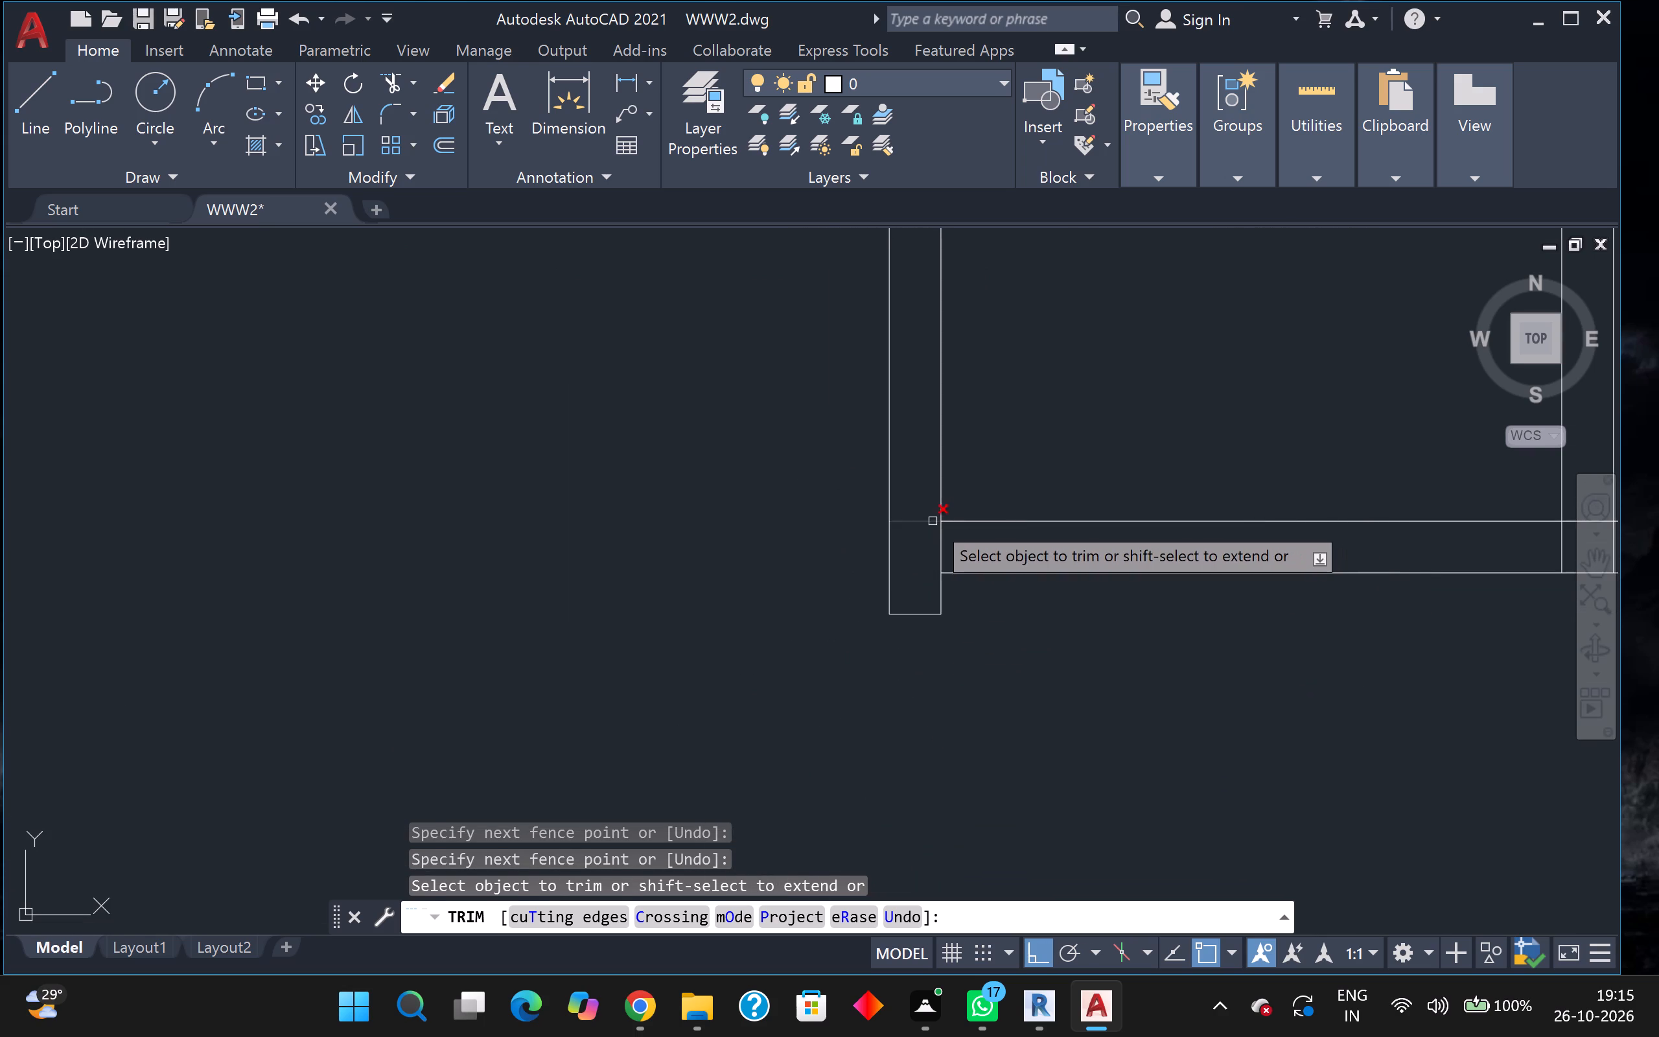
left_click(931, 521)
key("Escape")
Start a line at the south partition of the small room just east of the new doorway's north jamb.
key("l")
key("Return")
scroll(988, 579, "up", 2)
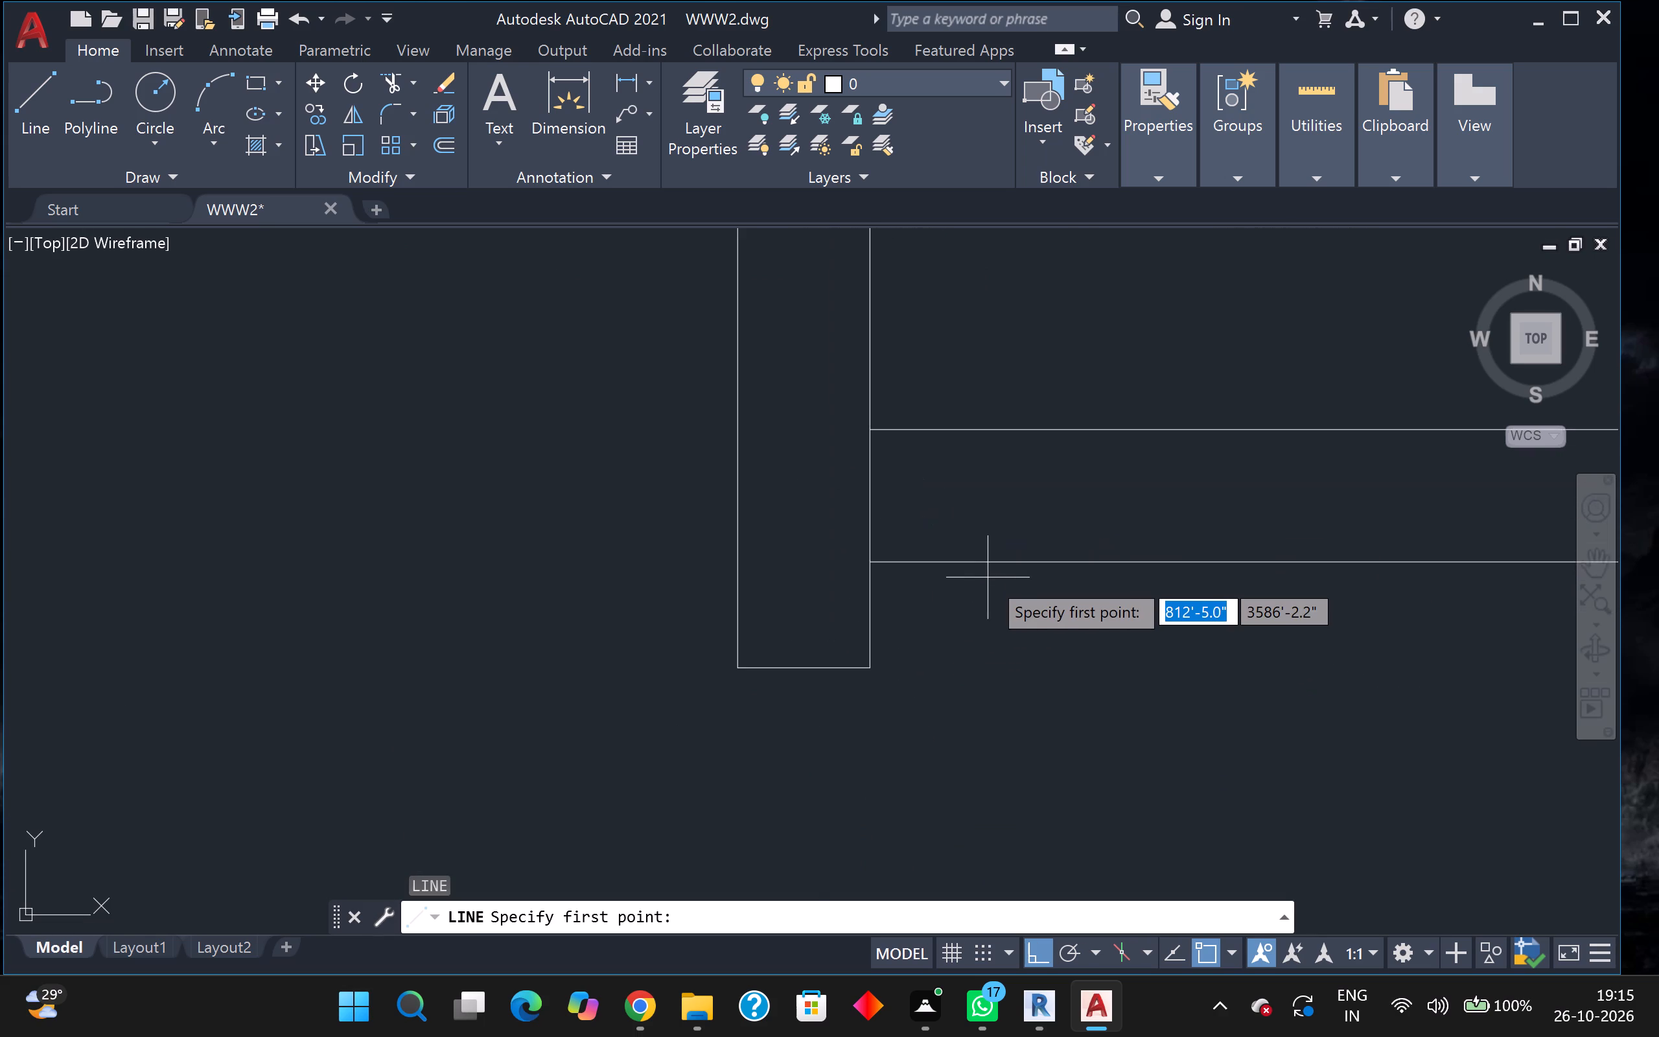
scroll(974, 577, "down", 3)
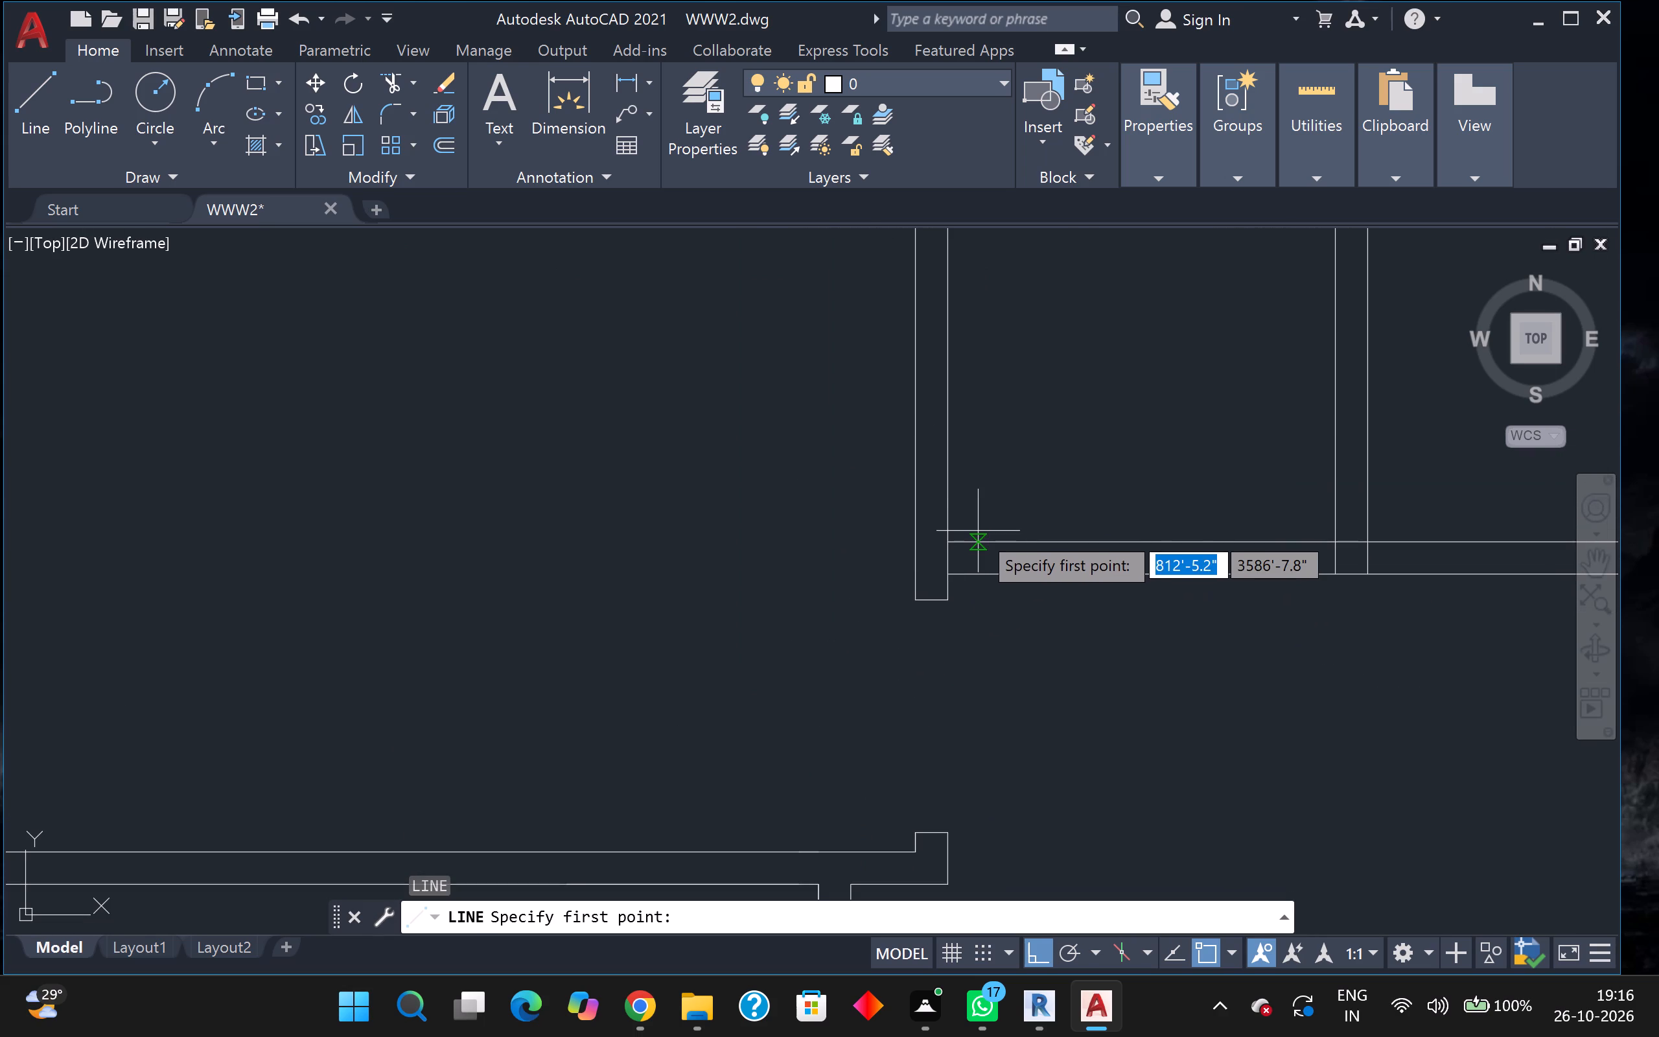
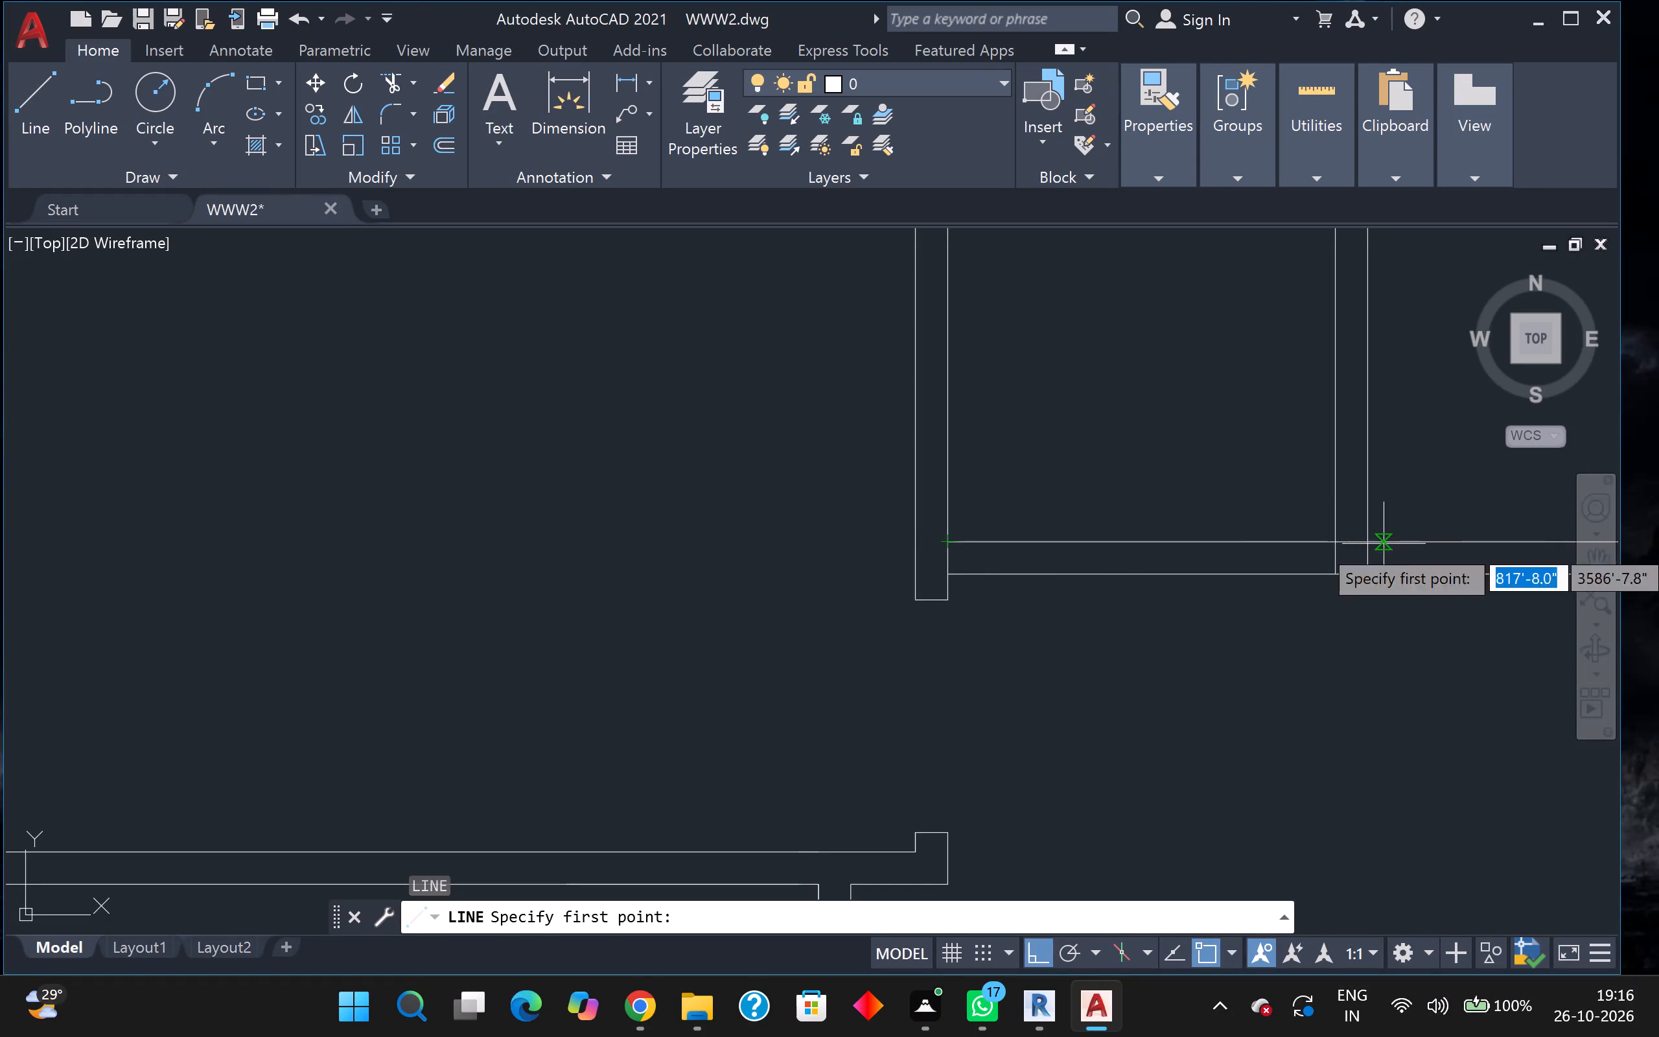
Draw the door jambs across the small room's south partition: start 3" from its east partition, go 5" across, leave a 2'5" opening and close it.
left_click(1341, 545)
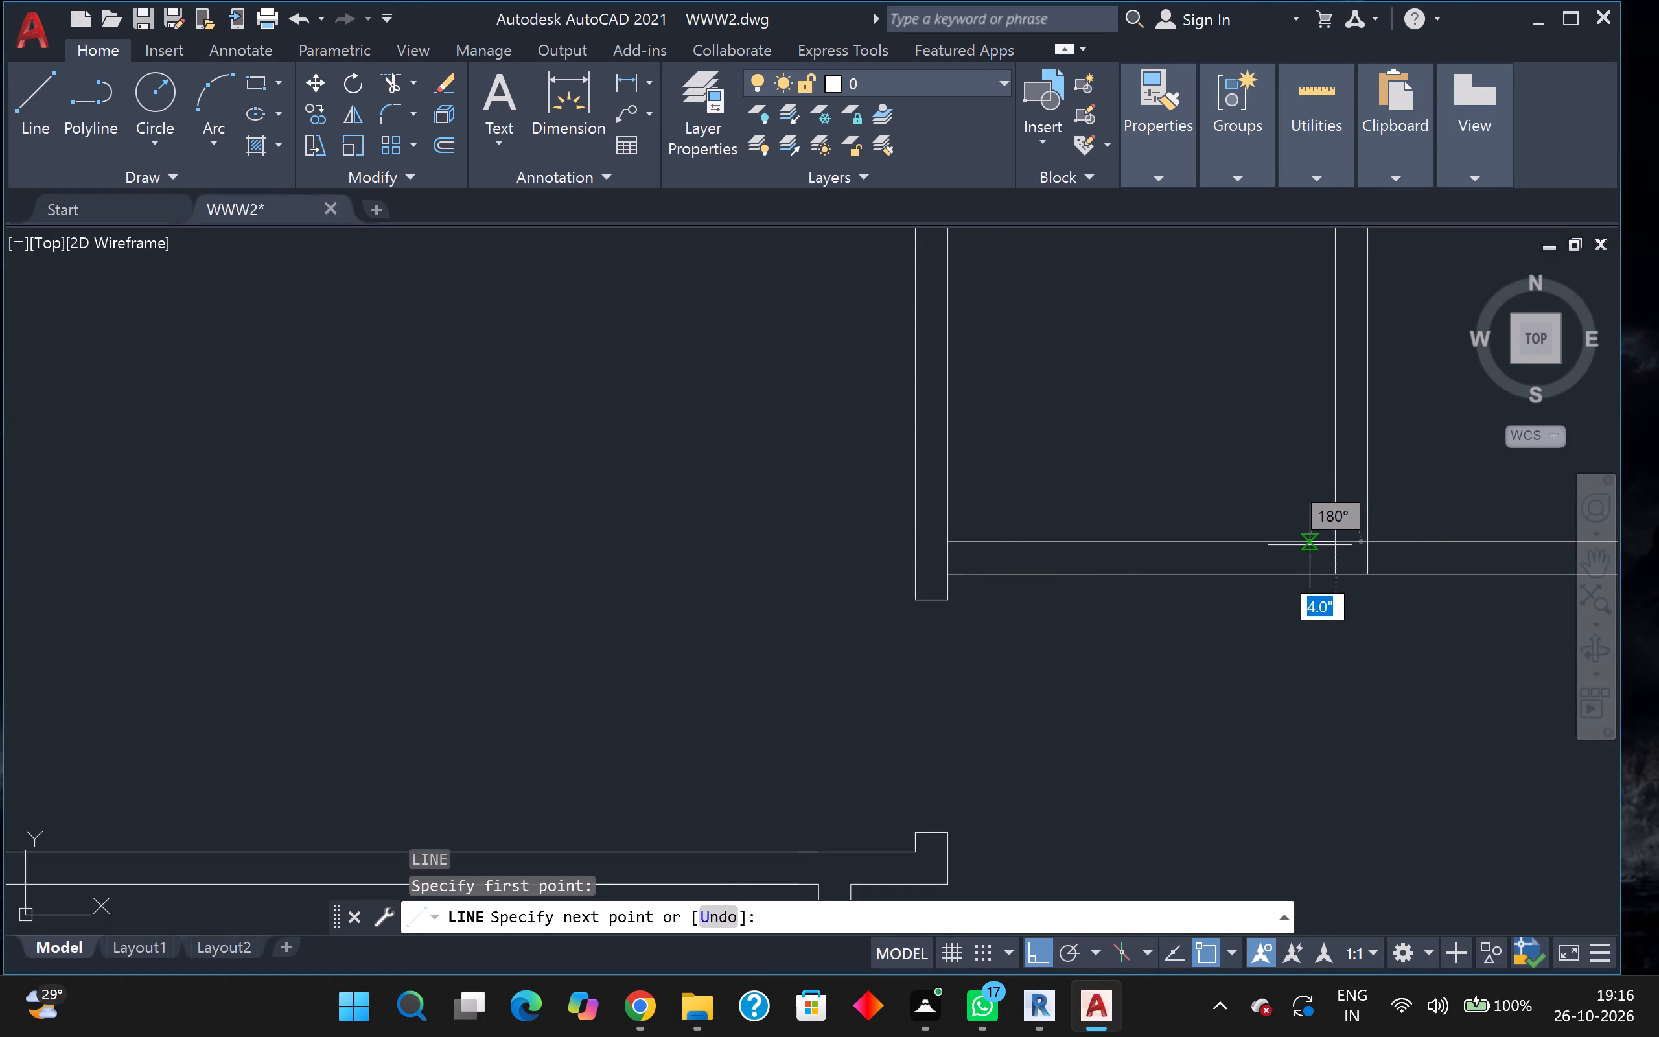
key("3")
key("Return")
scroll(1299, 716, "up", 2)
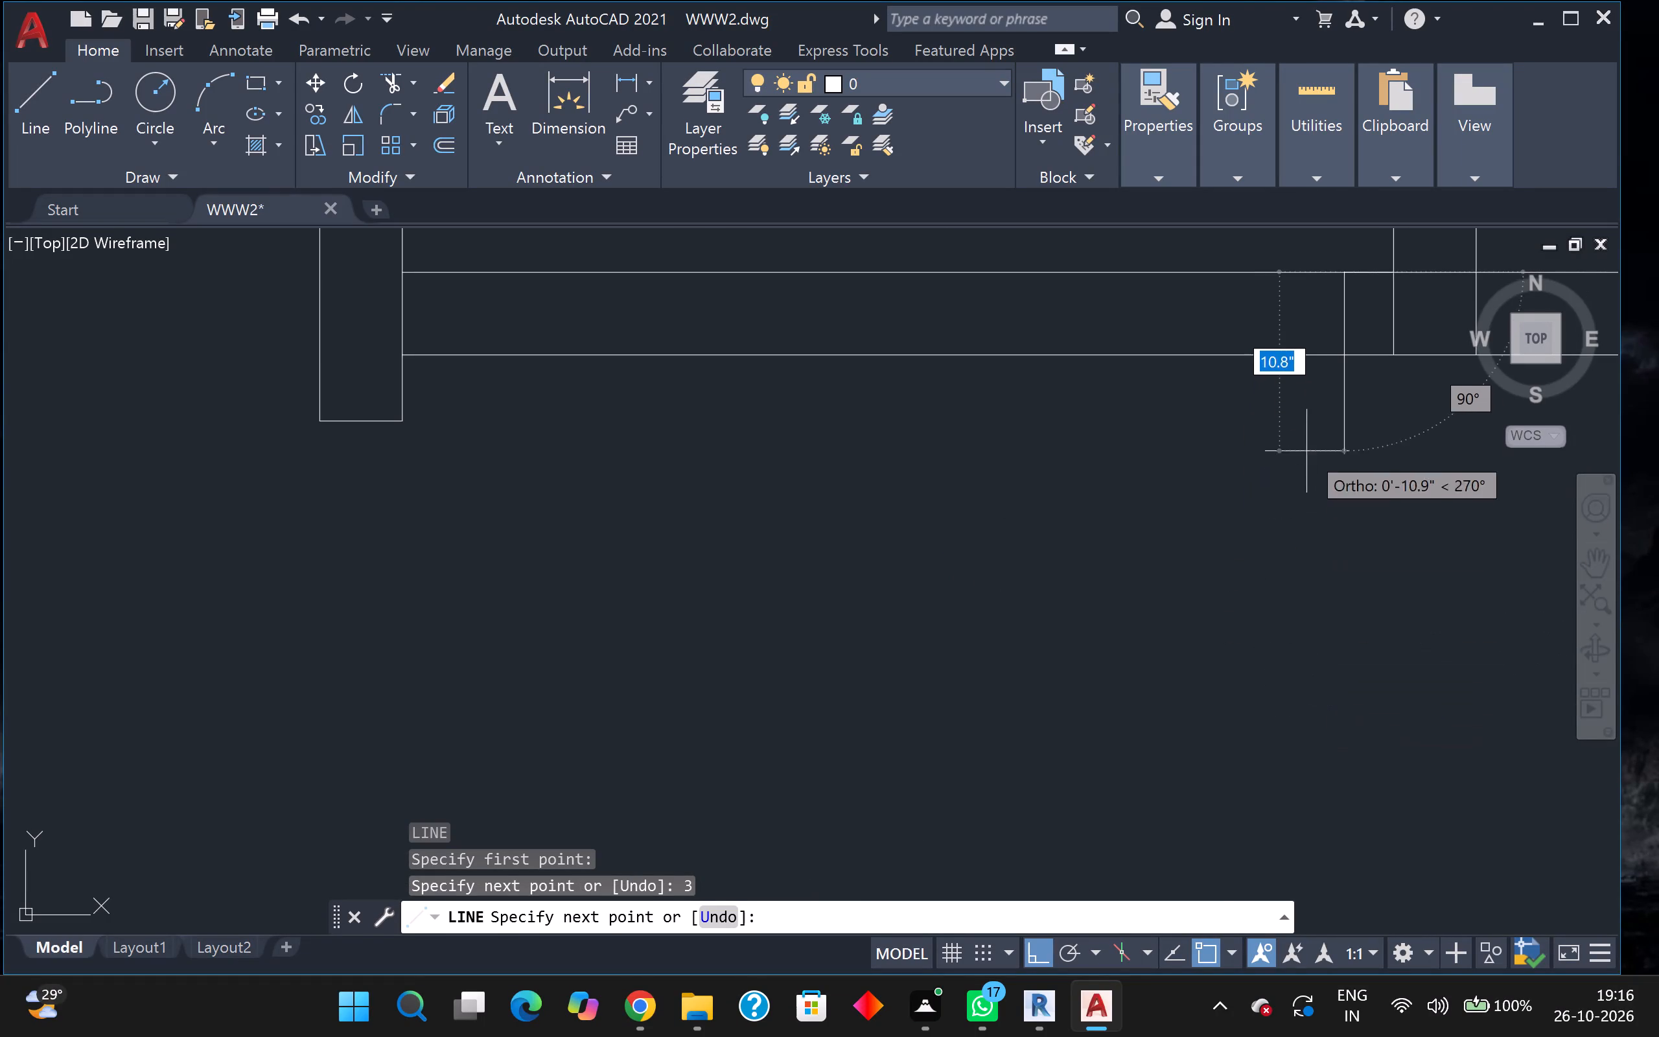
key("5")
key("Return")
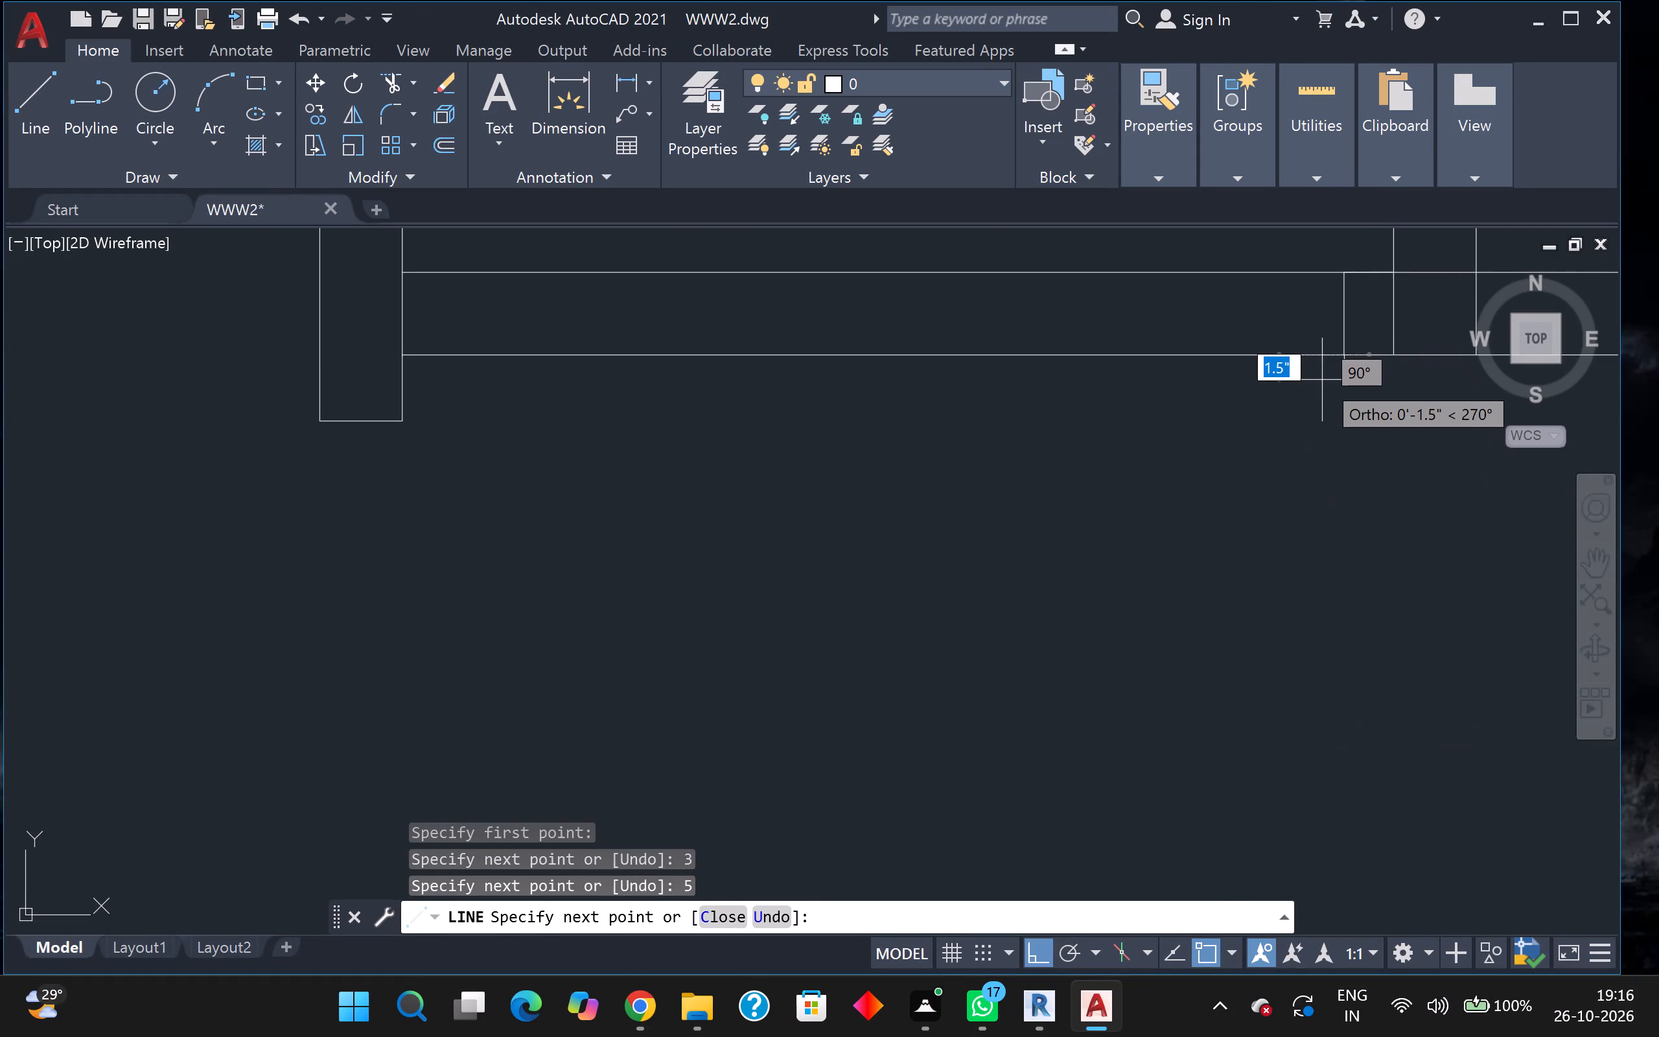
type("2'5")
key("Return")
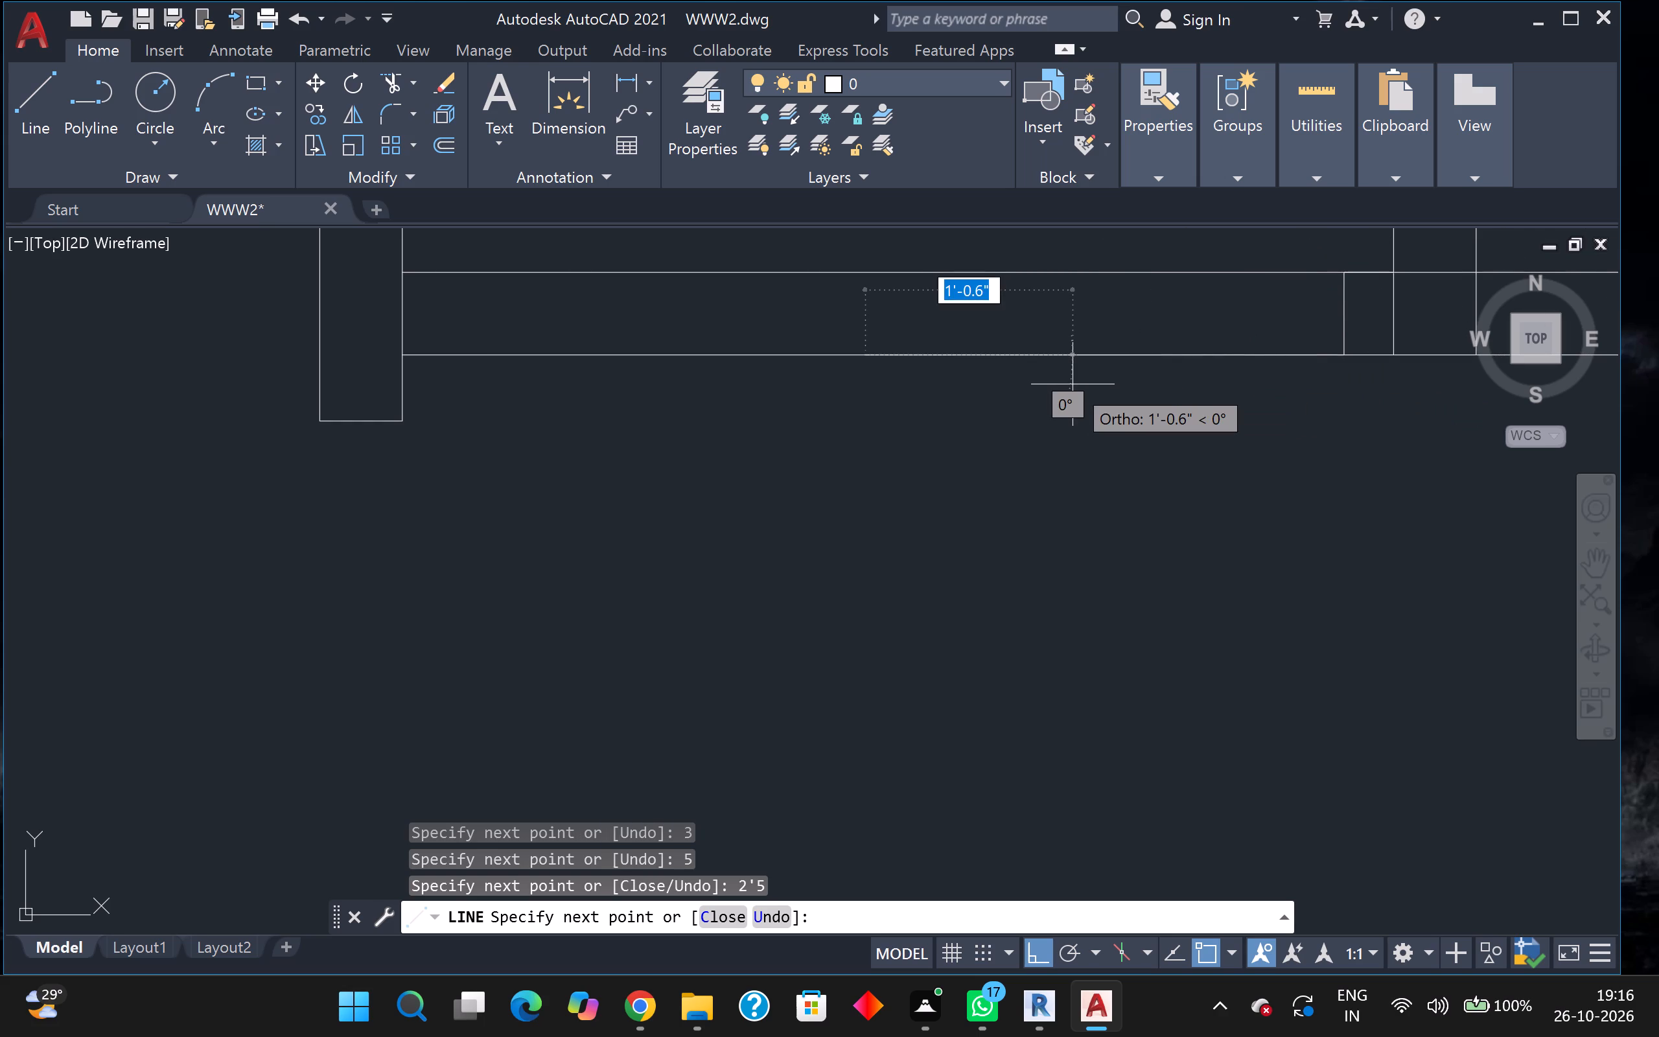
middle_click_drag(1073, 384, 1186, 559)
scroll(1186, 559, "down", 1)
scroll(1034, 479, "up", 1)
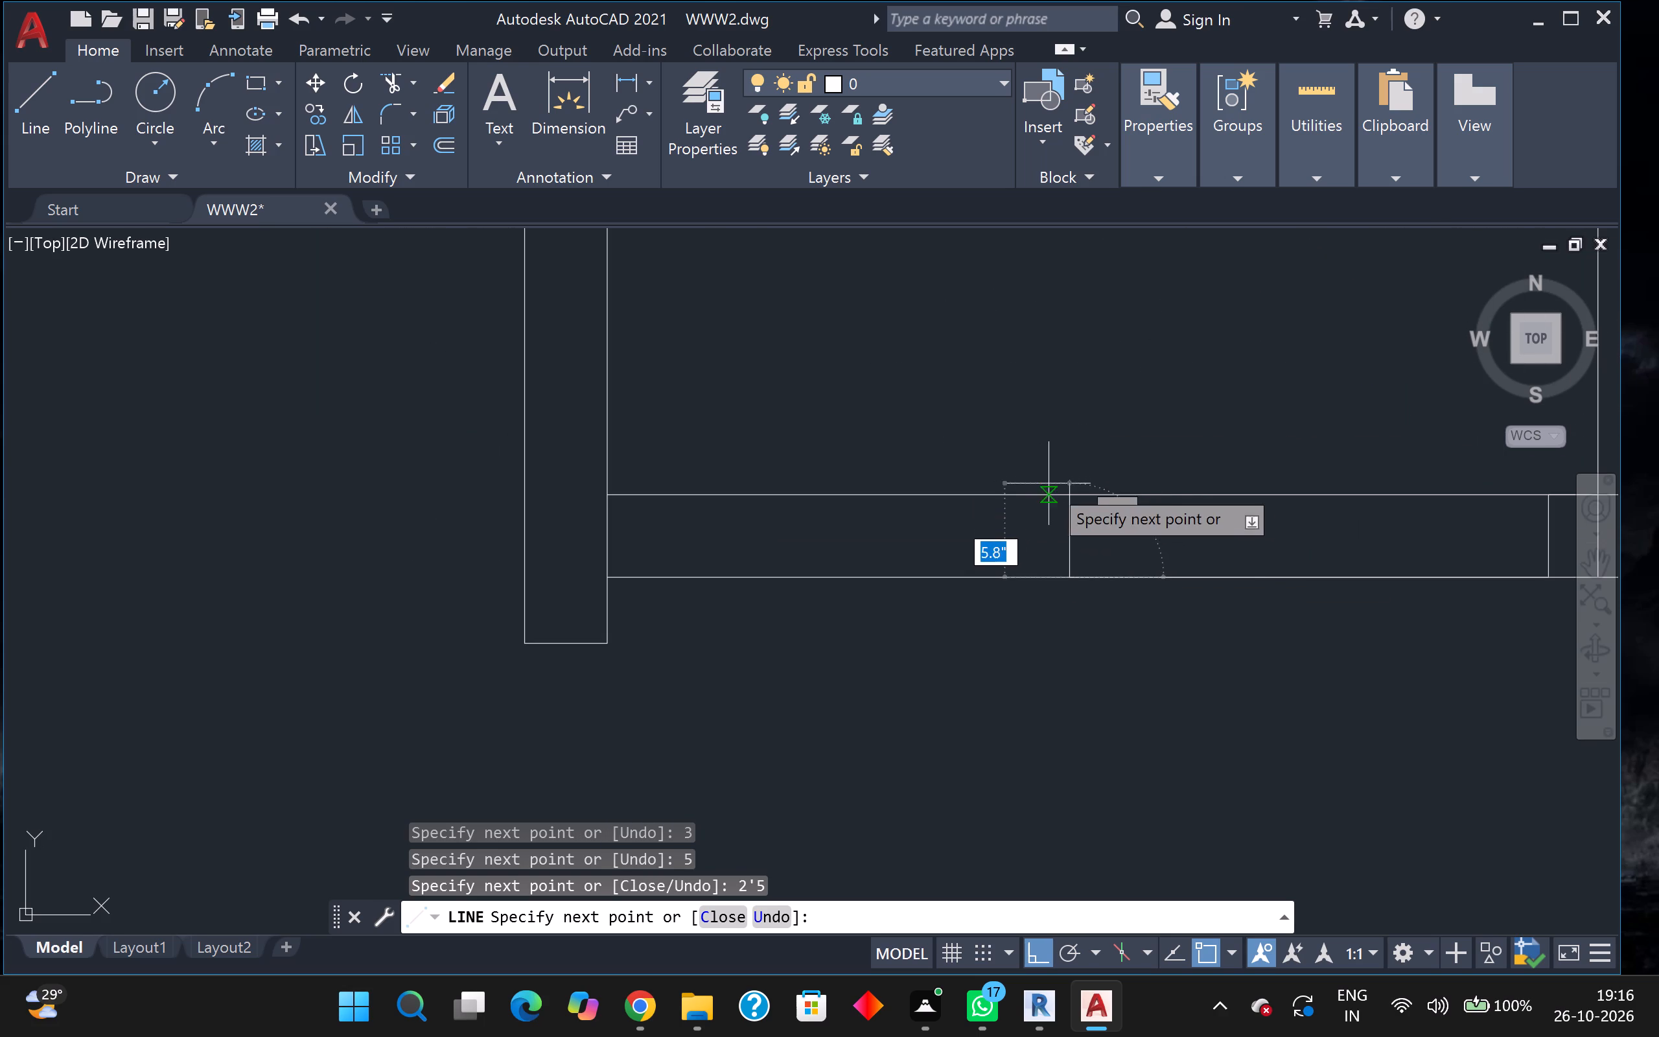
left_click(1065, 492)
scroll(1065, 489, "up", 1)
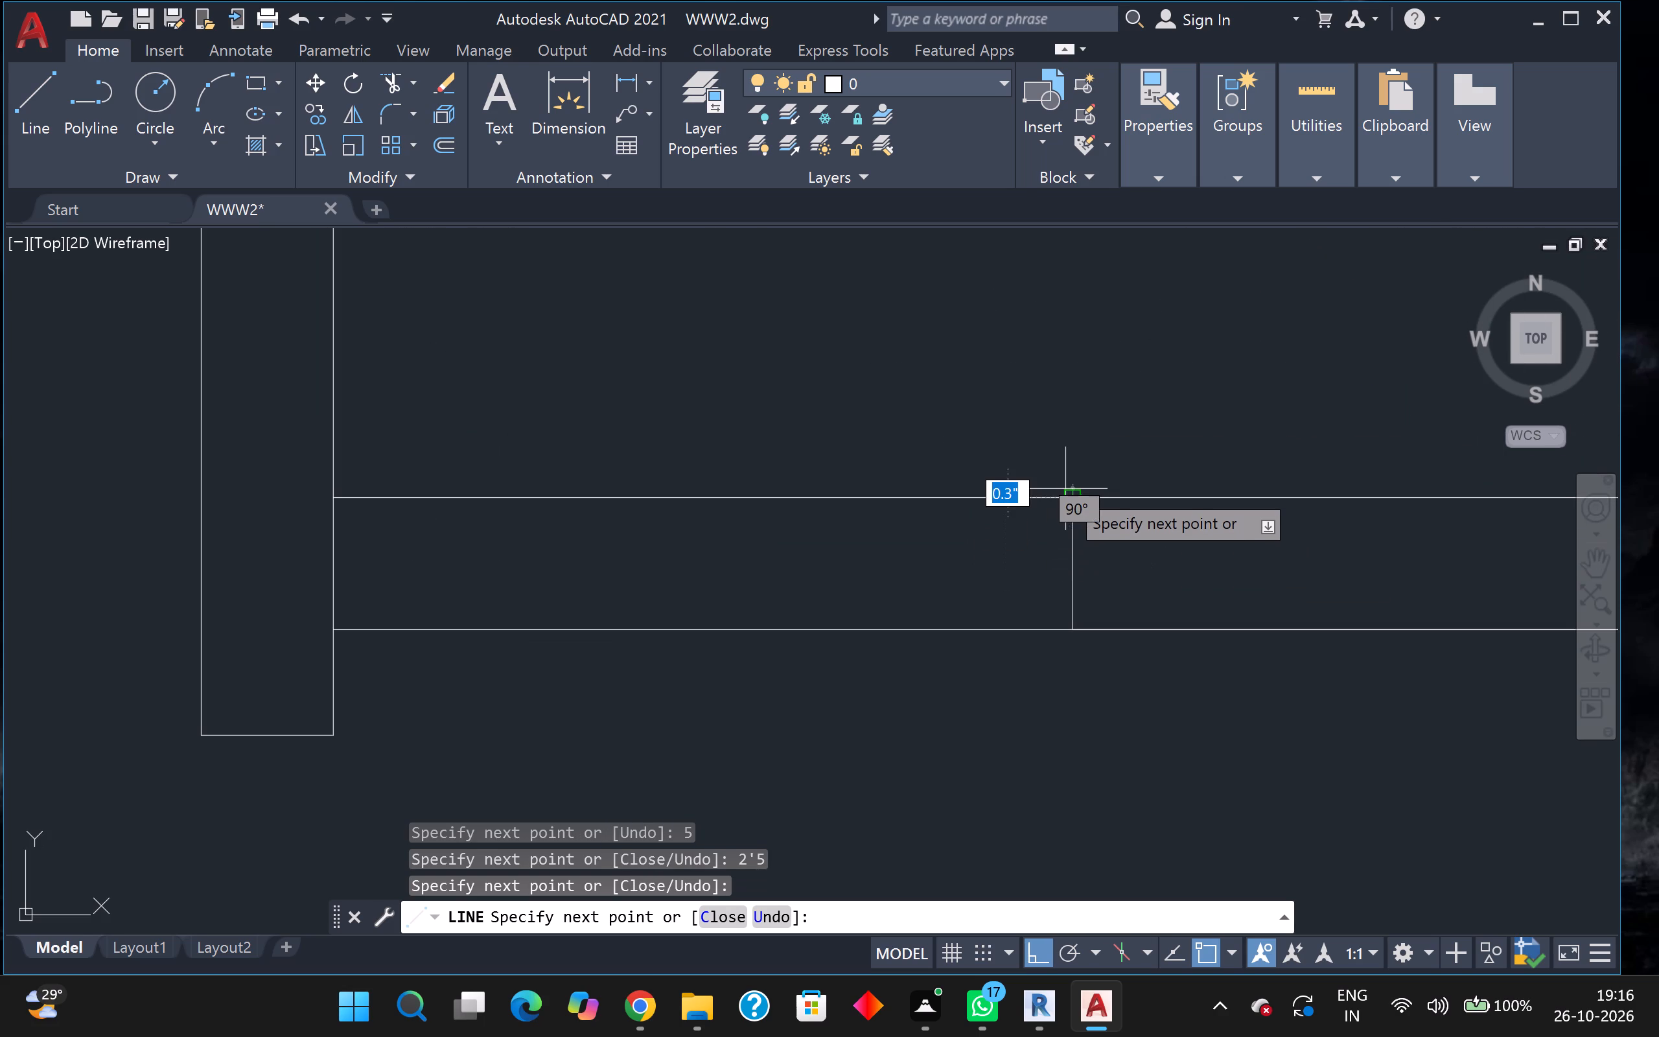
key("Escape")
scroll(1065, 491, "down", 2)
Trim both partition lines between the two new jambs to open the small room's 2'5" doorway.
left_click(392, 81)
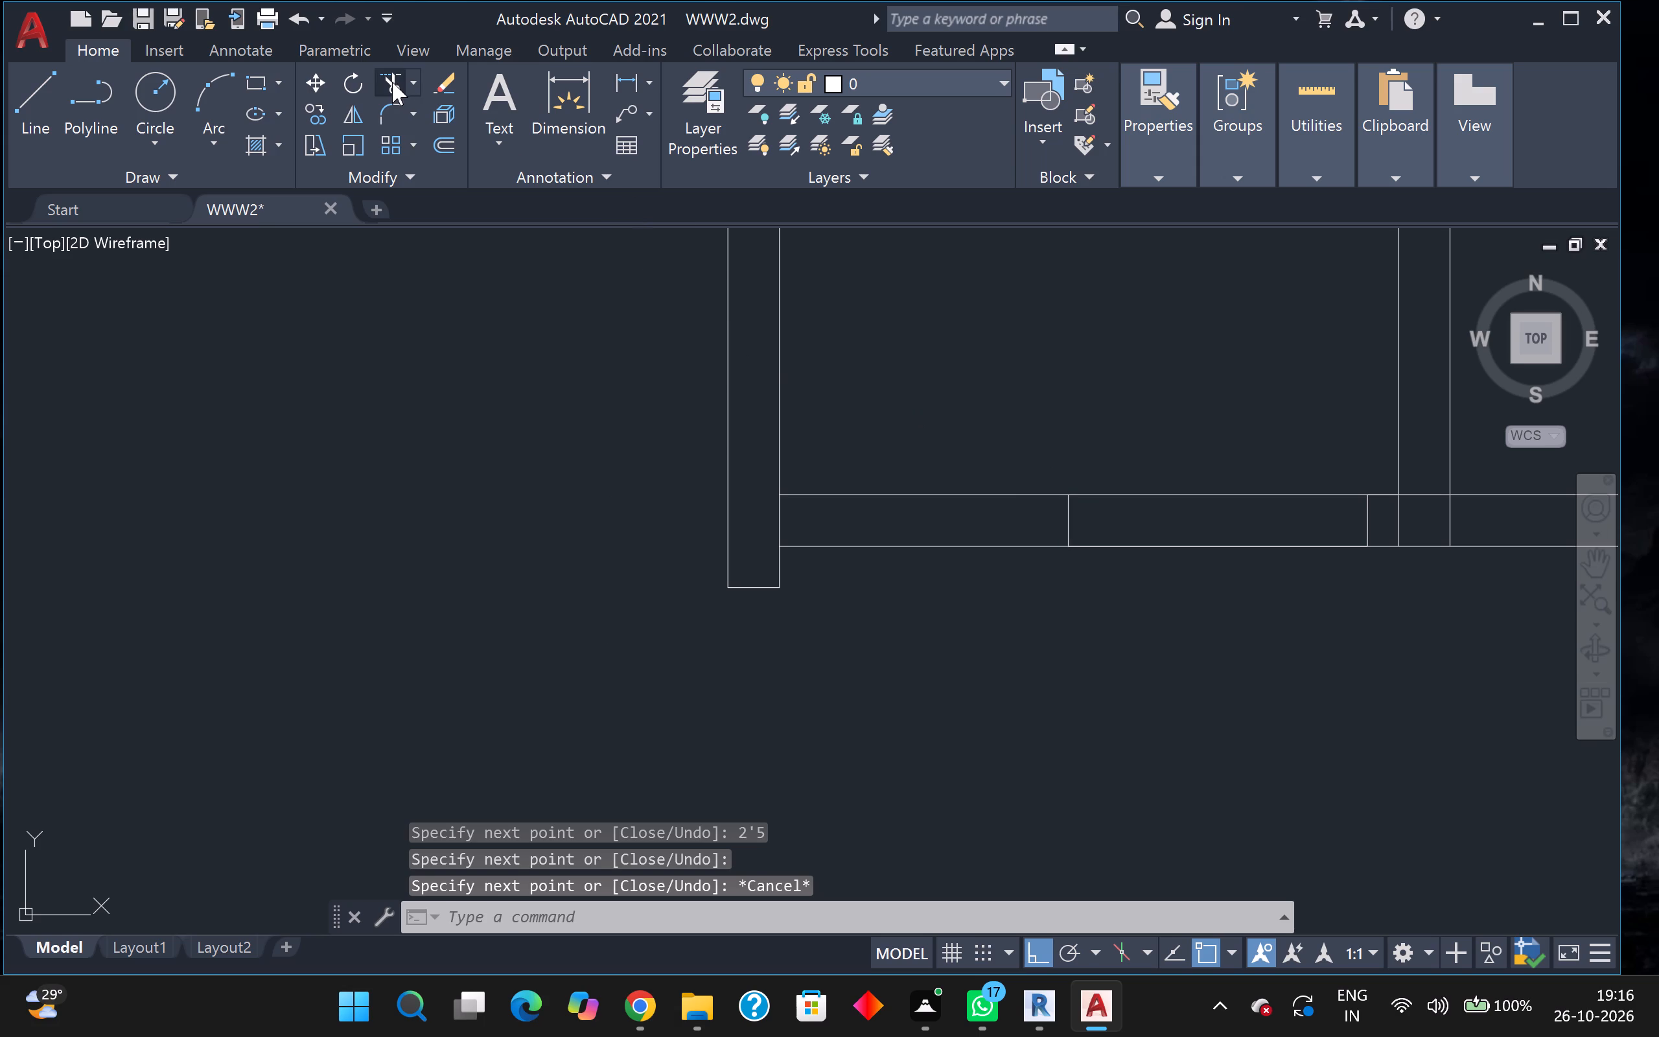
left_click(1284, 692)
left_click(1224, 451)
scroll(1229, 451, "down", 3)
scroll(1316, 484, "up", 2)
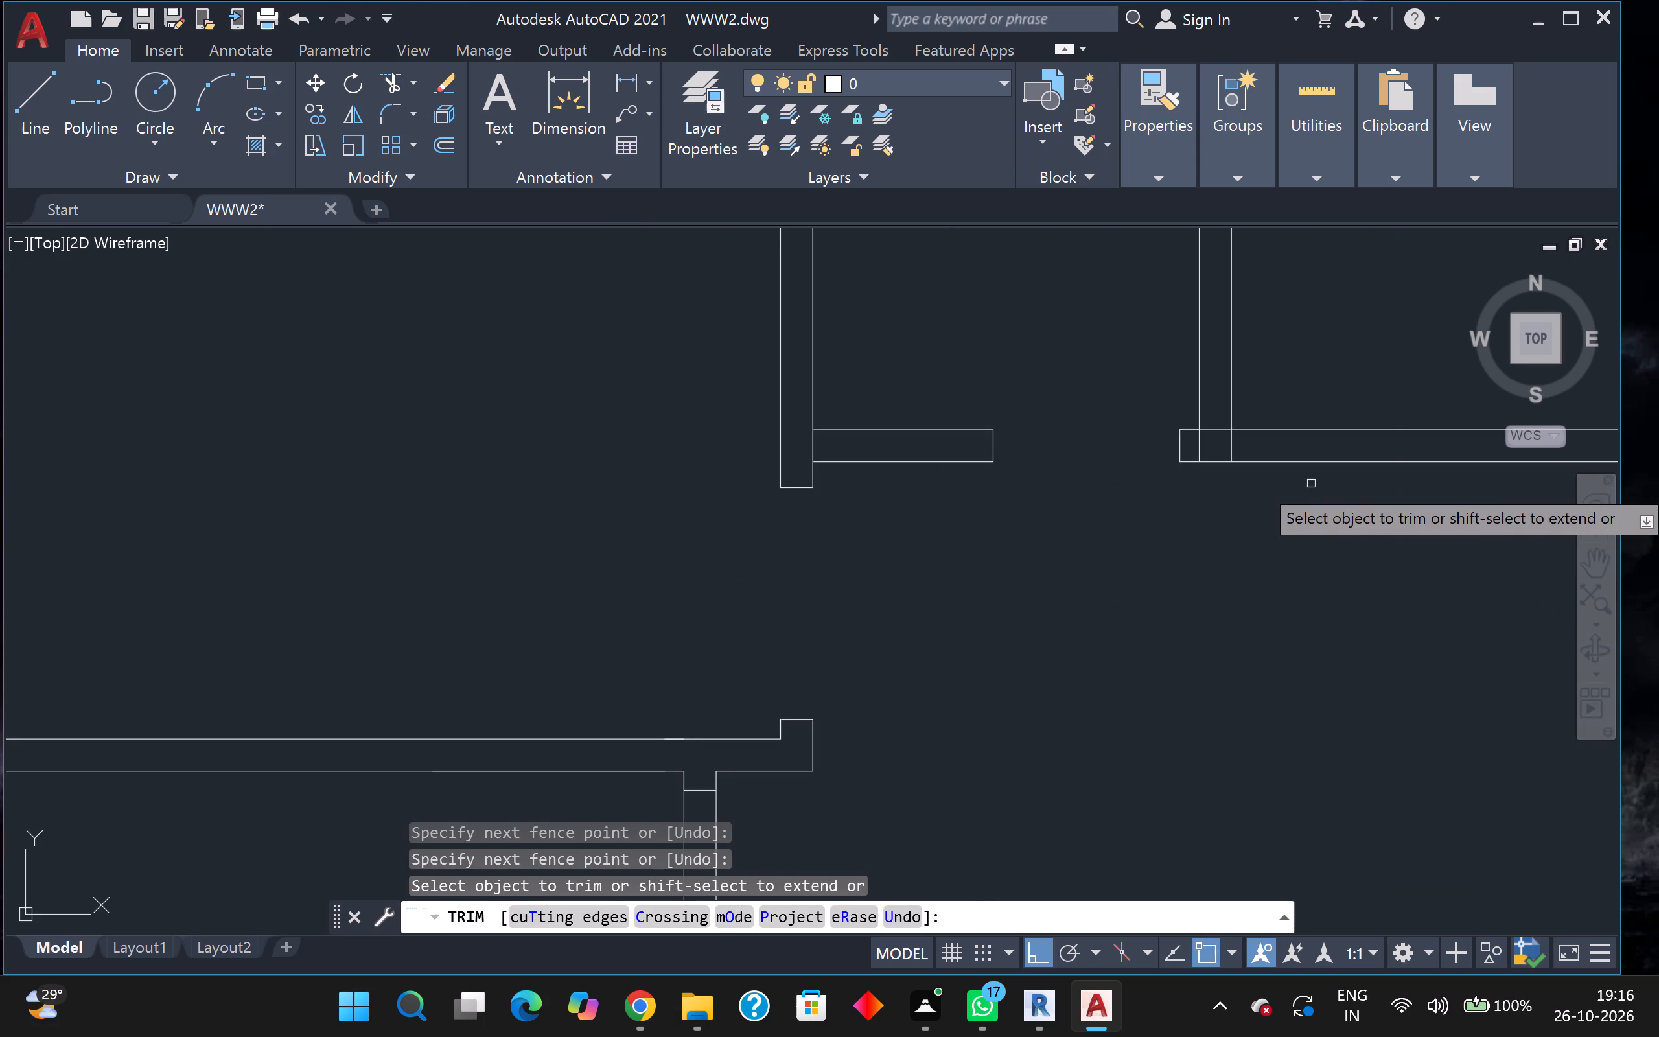
Trim the west vertical line and the upper cross line inside the partition junction beside the new doorway's east jamb.
scroll(1240, 474, "up", 2)
left_click(1126, 404)
left_click(1161, 395)
left_click(1161, 391)
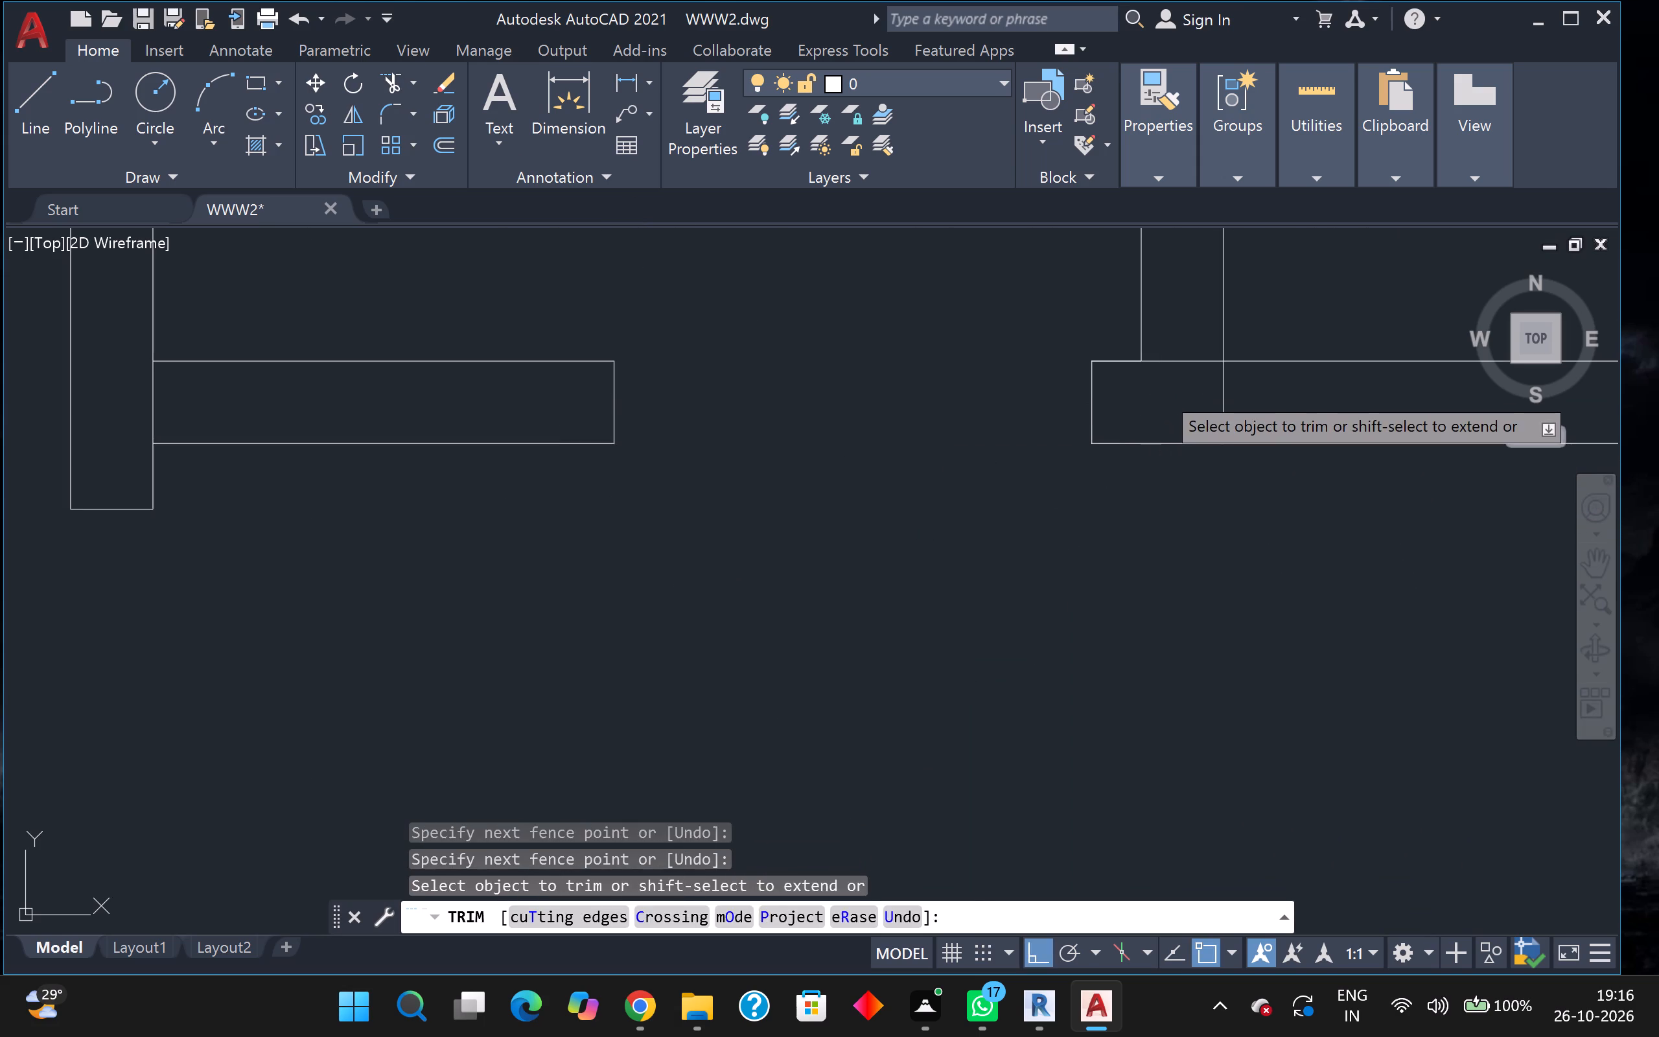
left_click(1160, 351)
scroll(1163, 353, "down", 3)
middle_click_drag(1243, 495, 680, 691)
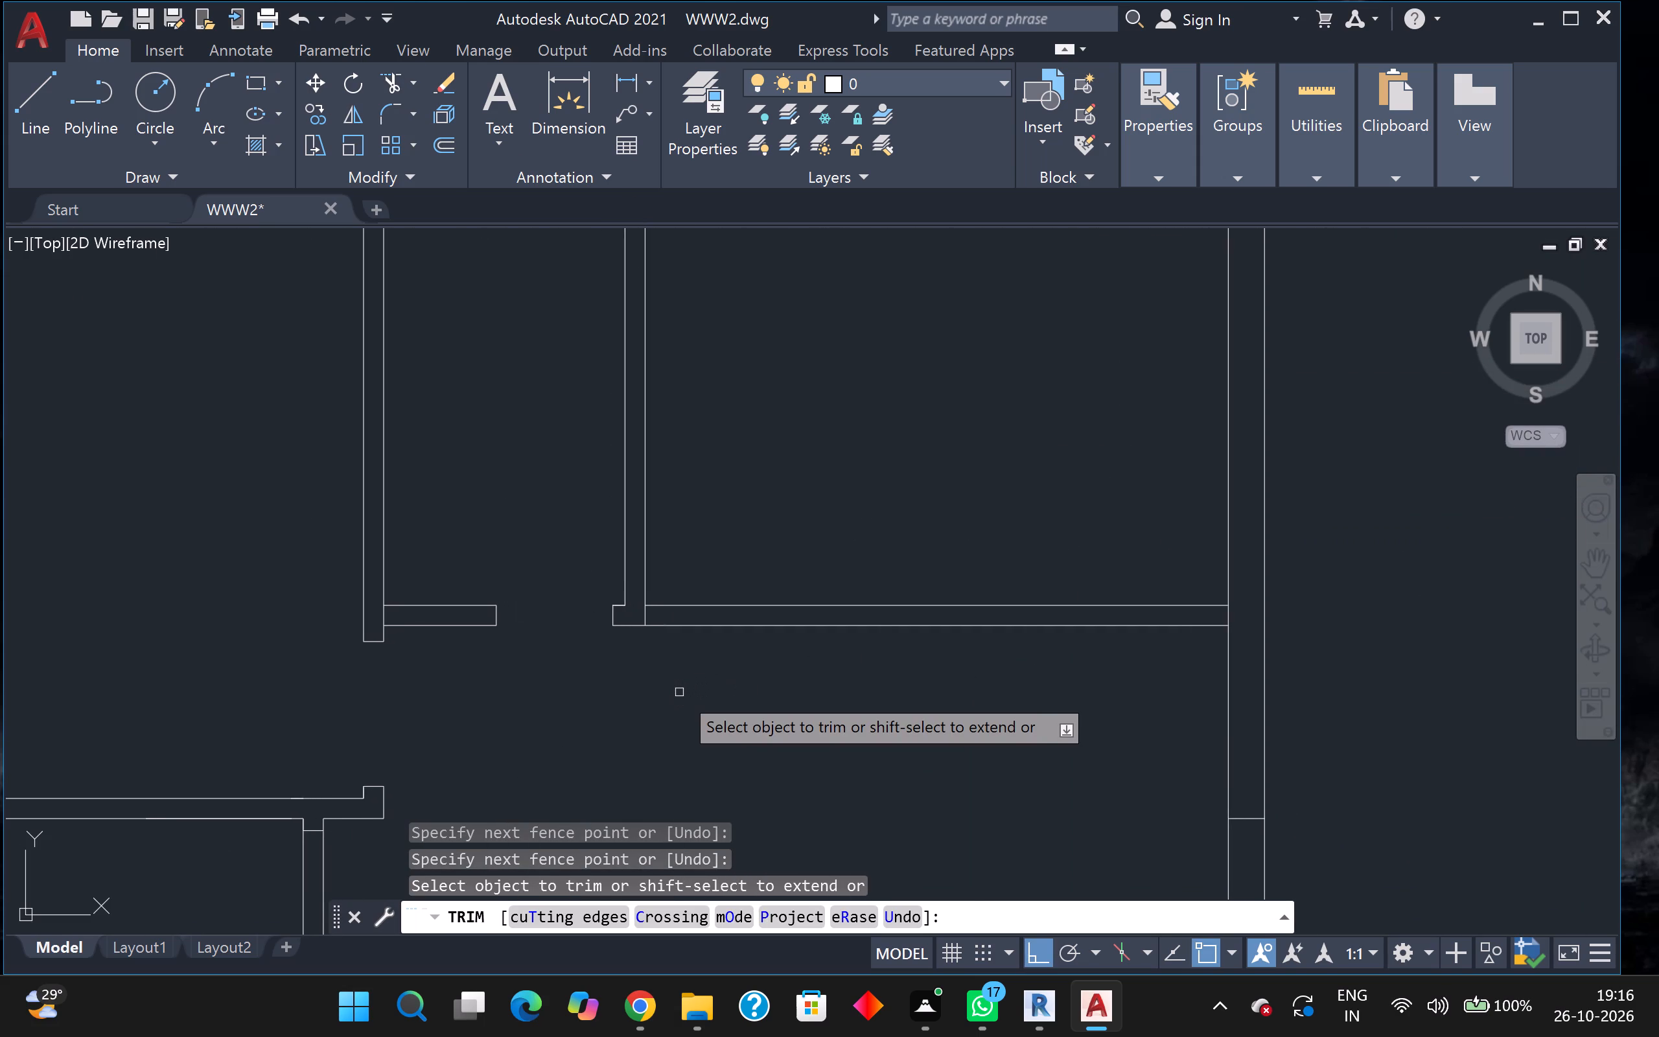
scroll(662, 666, "up", 2)
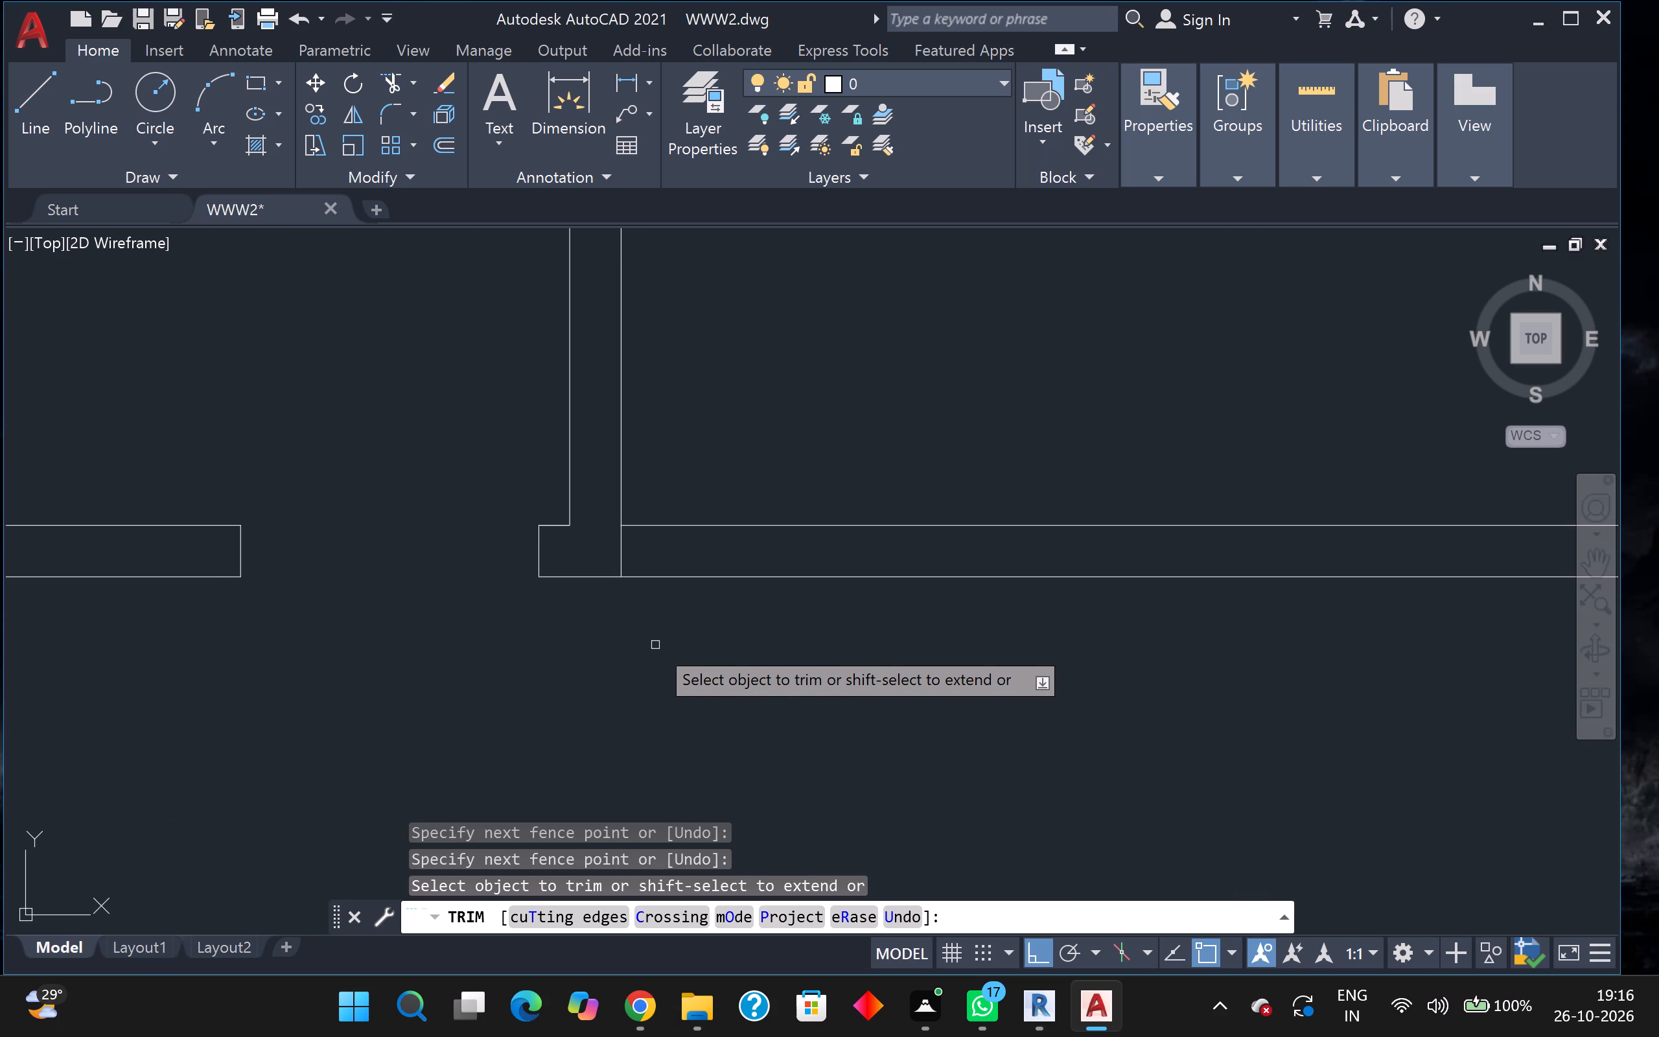
scroll(656, 645, "down", 2)
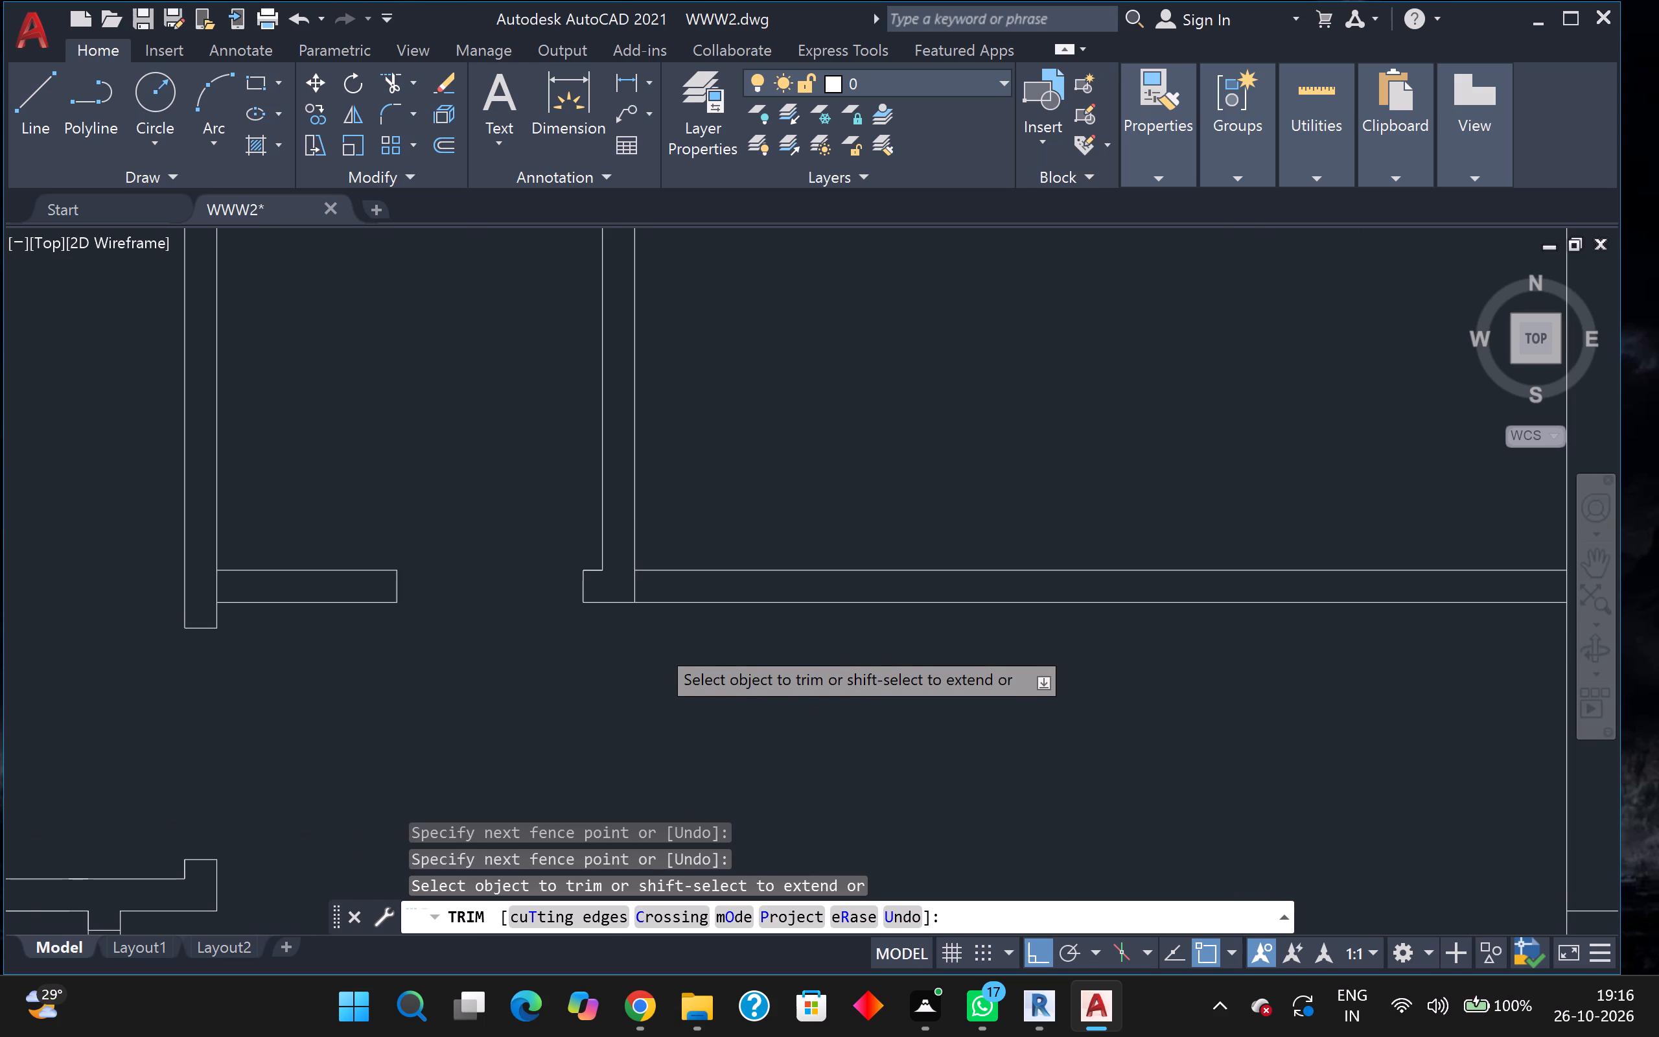
scroll(656, 645, "up", 1)
key("Escape")
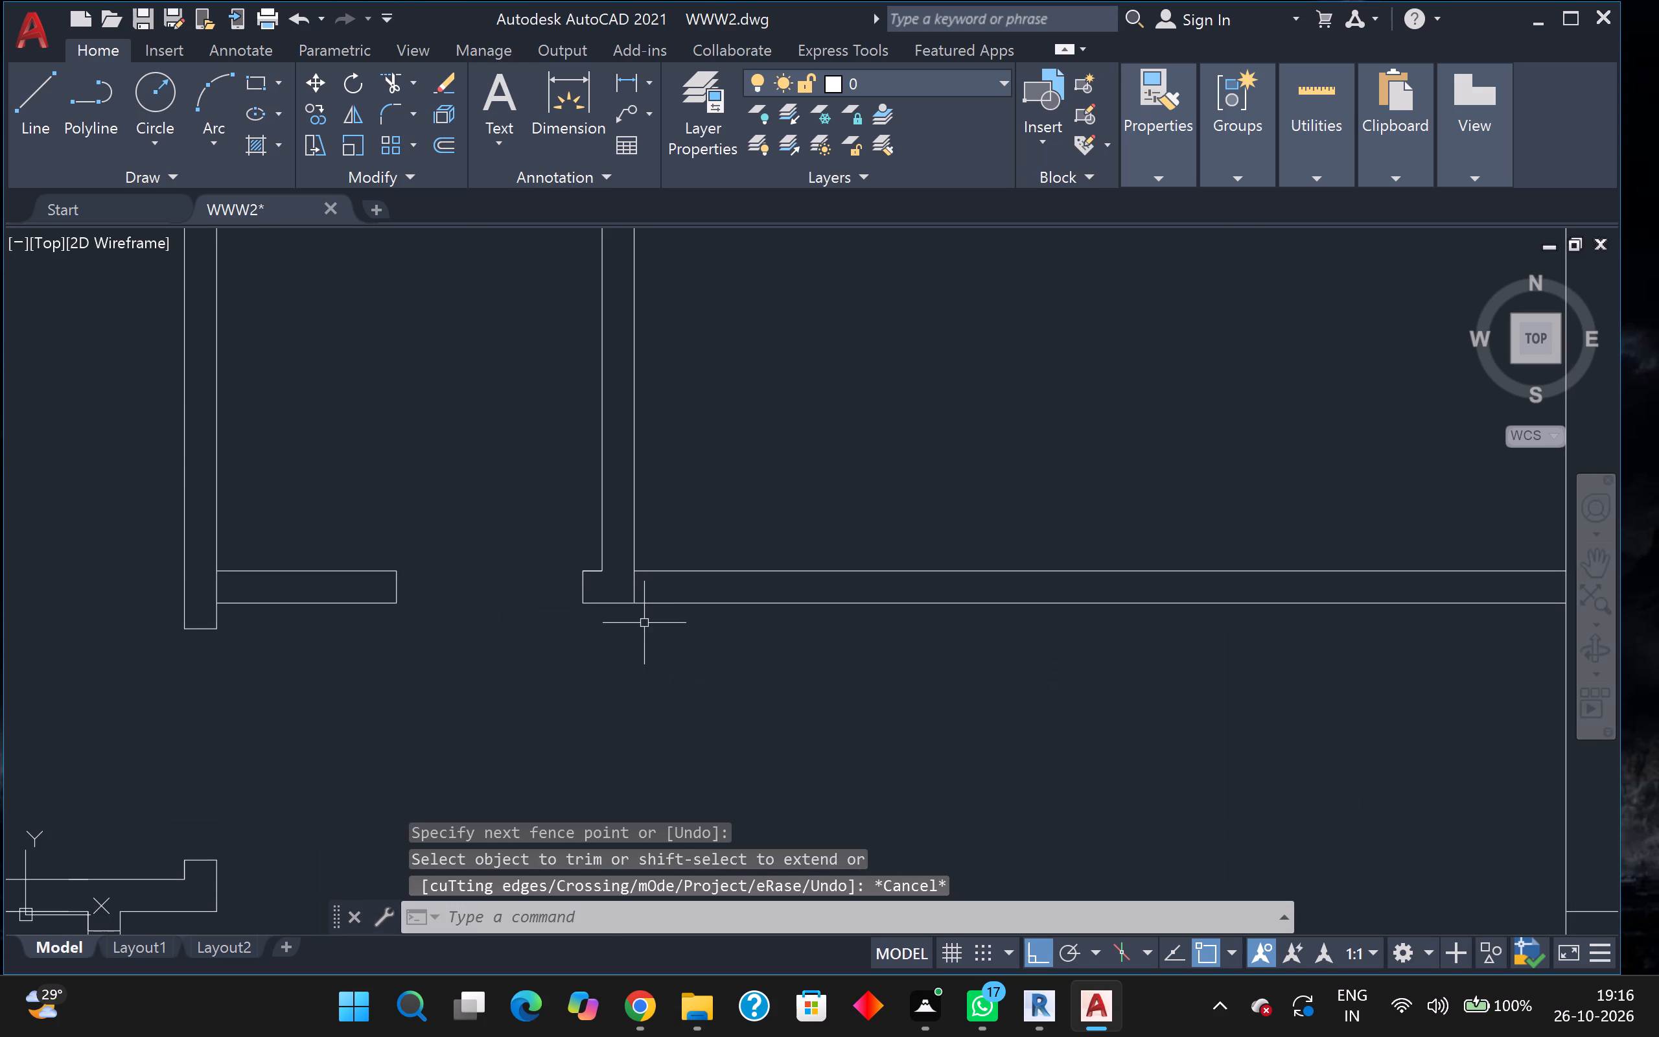
Draw door jambs across the northeast room's south partition: the first 3" from its west partition, the second 3' farther east.
key("l")
key("Return")
scroll(640, 616, "up", 2)
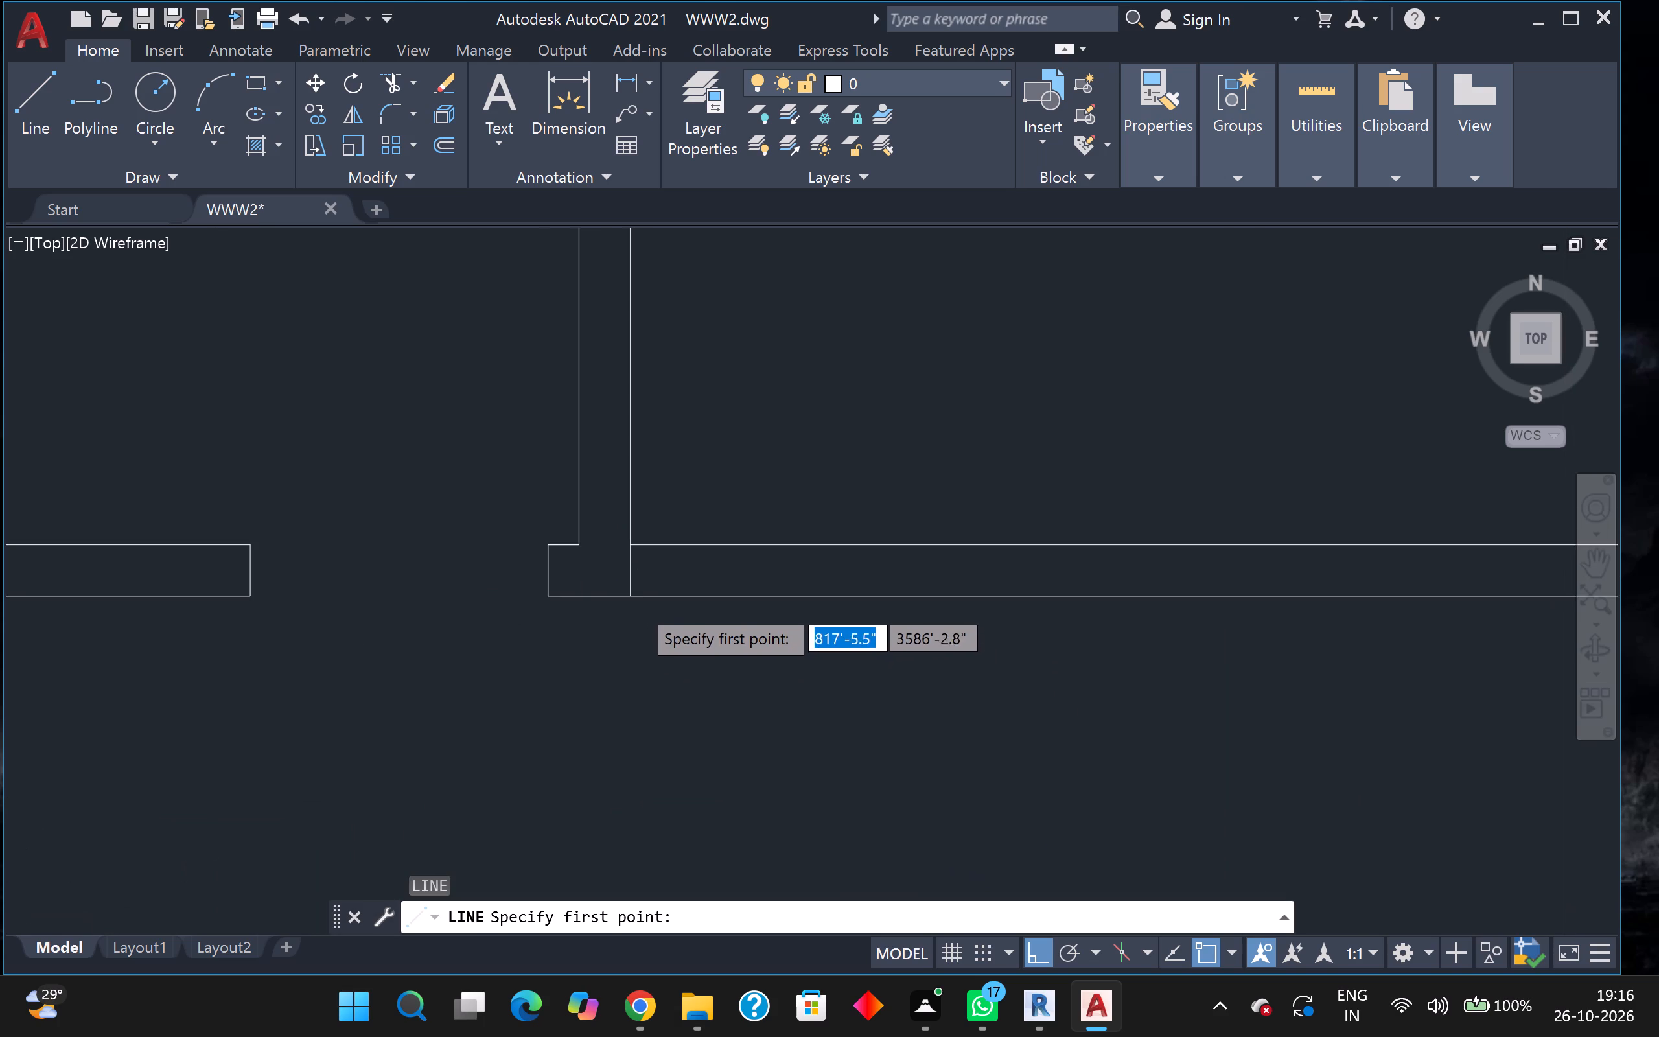
left_click(619, 512)
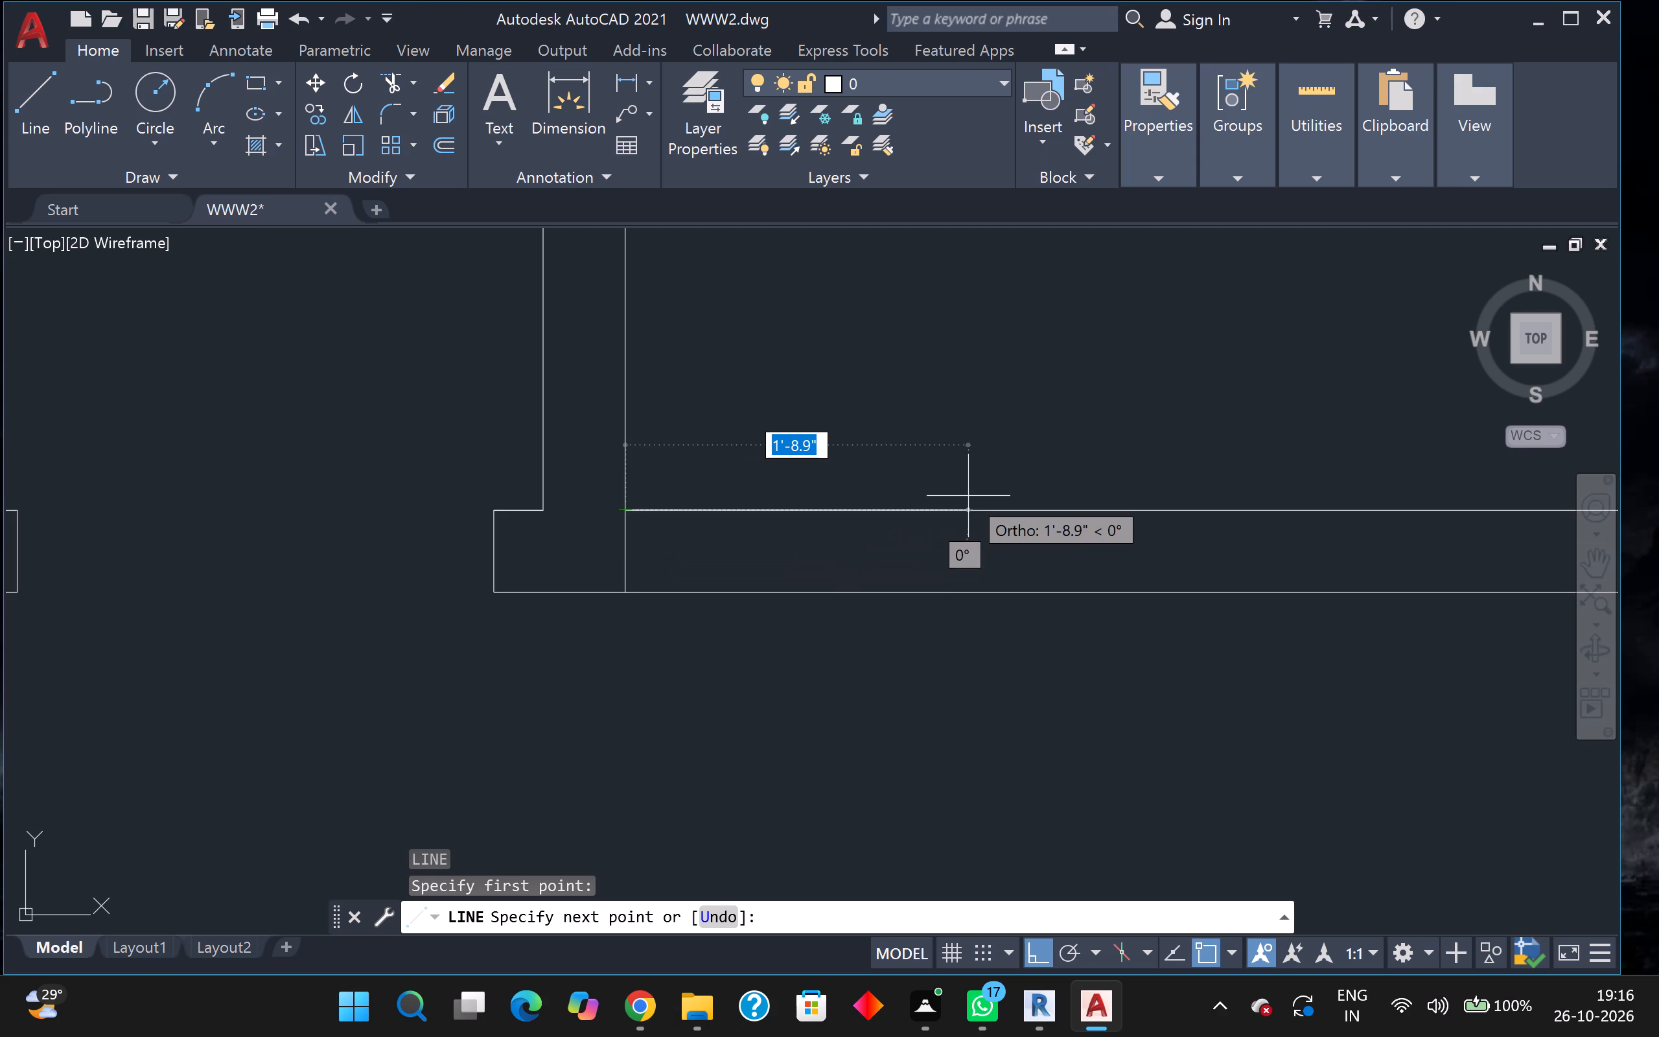
key("3")
key("Return")
scroll(847, 529, "up", 3)
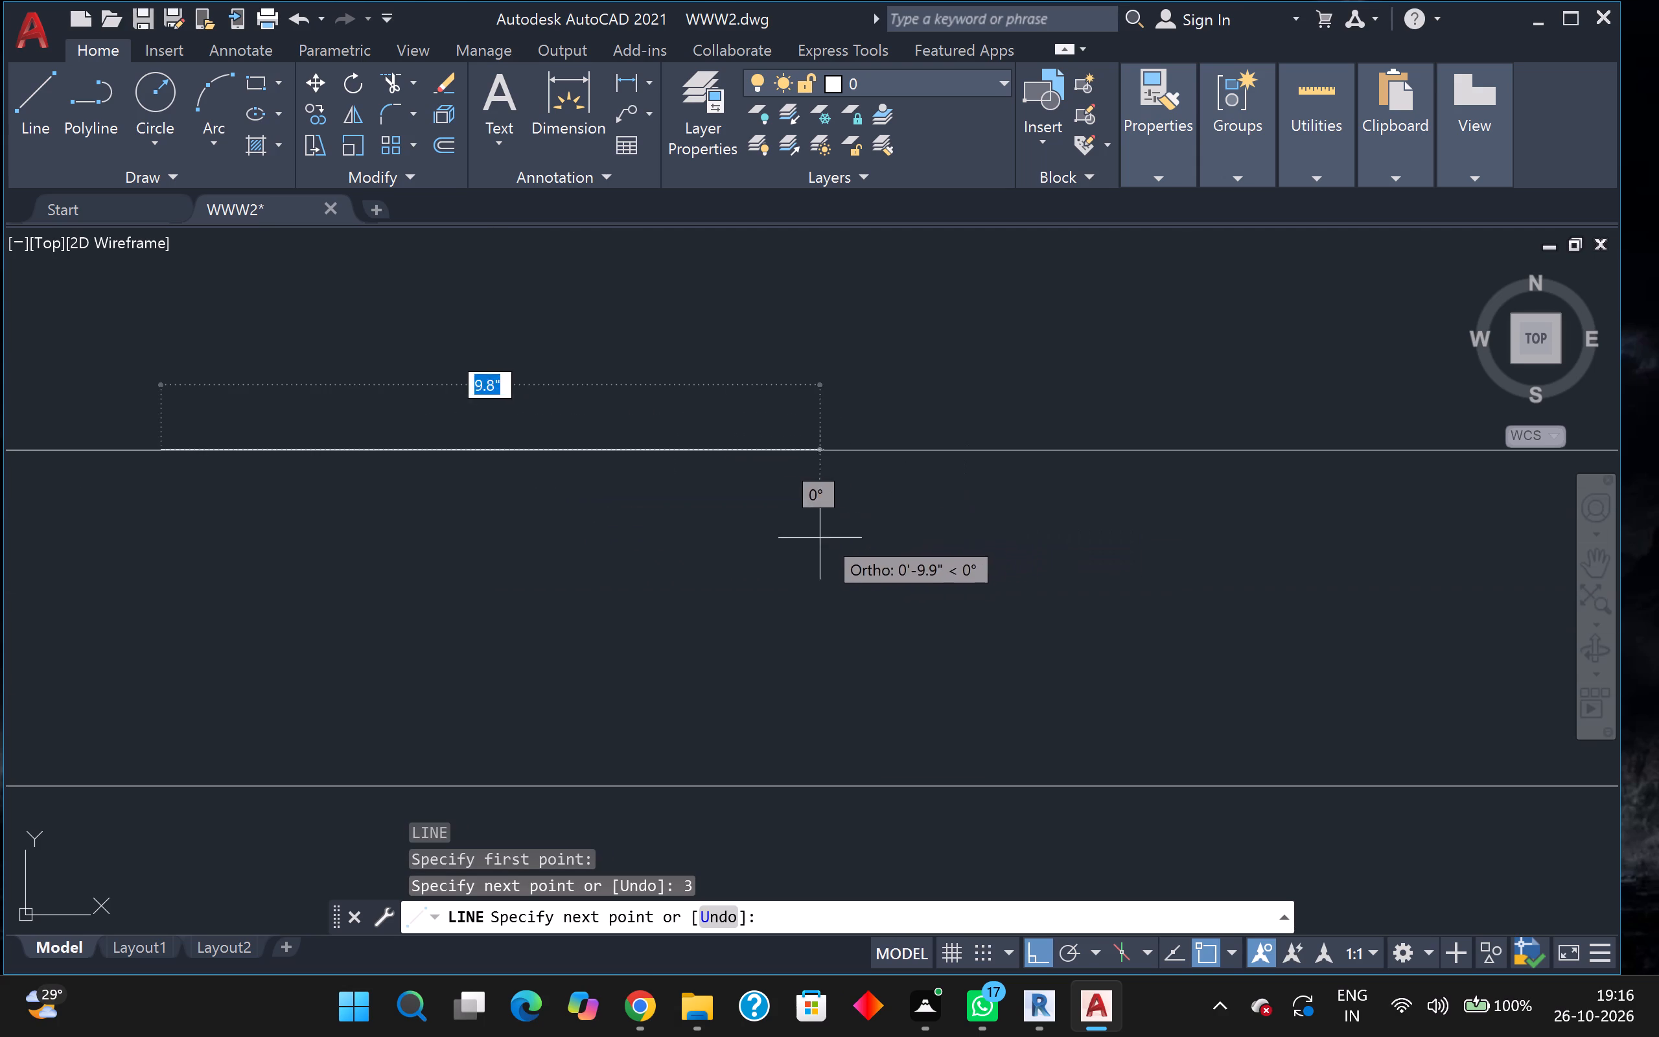
scroll(652, 723, "down", 3)
middle_click_drag(796, 653, 874, 625)
scroll(714, 779, "up", 2)
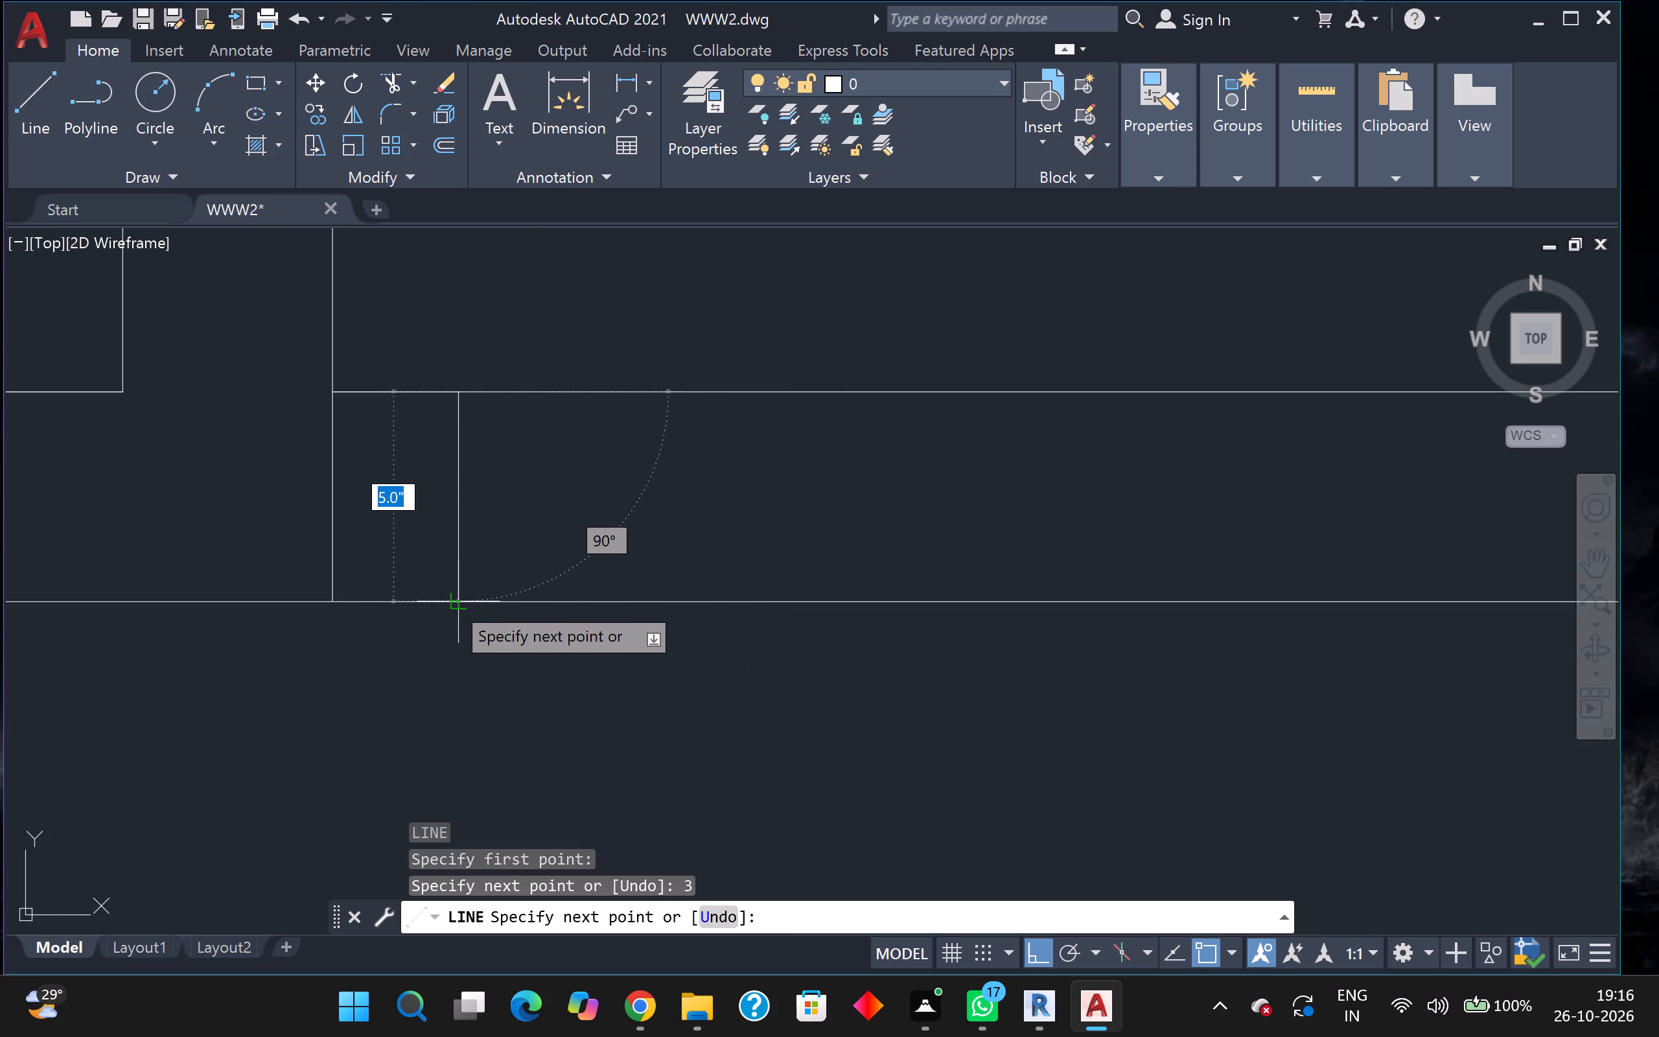
left_click(451, 601)
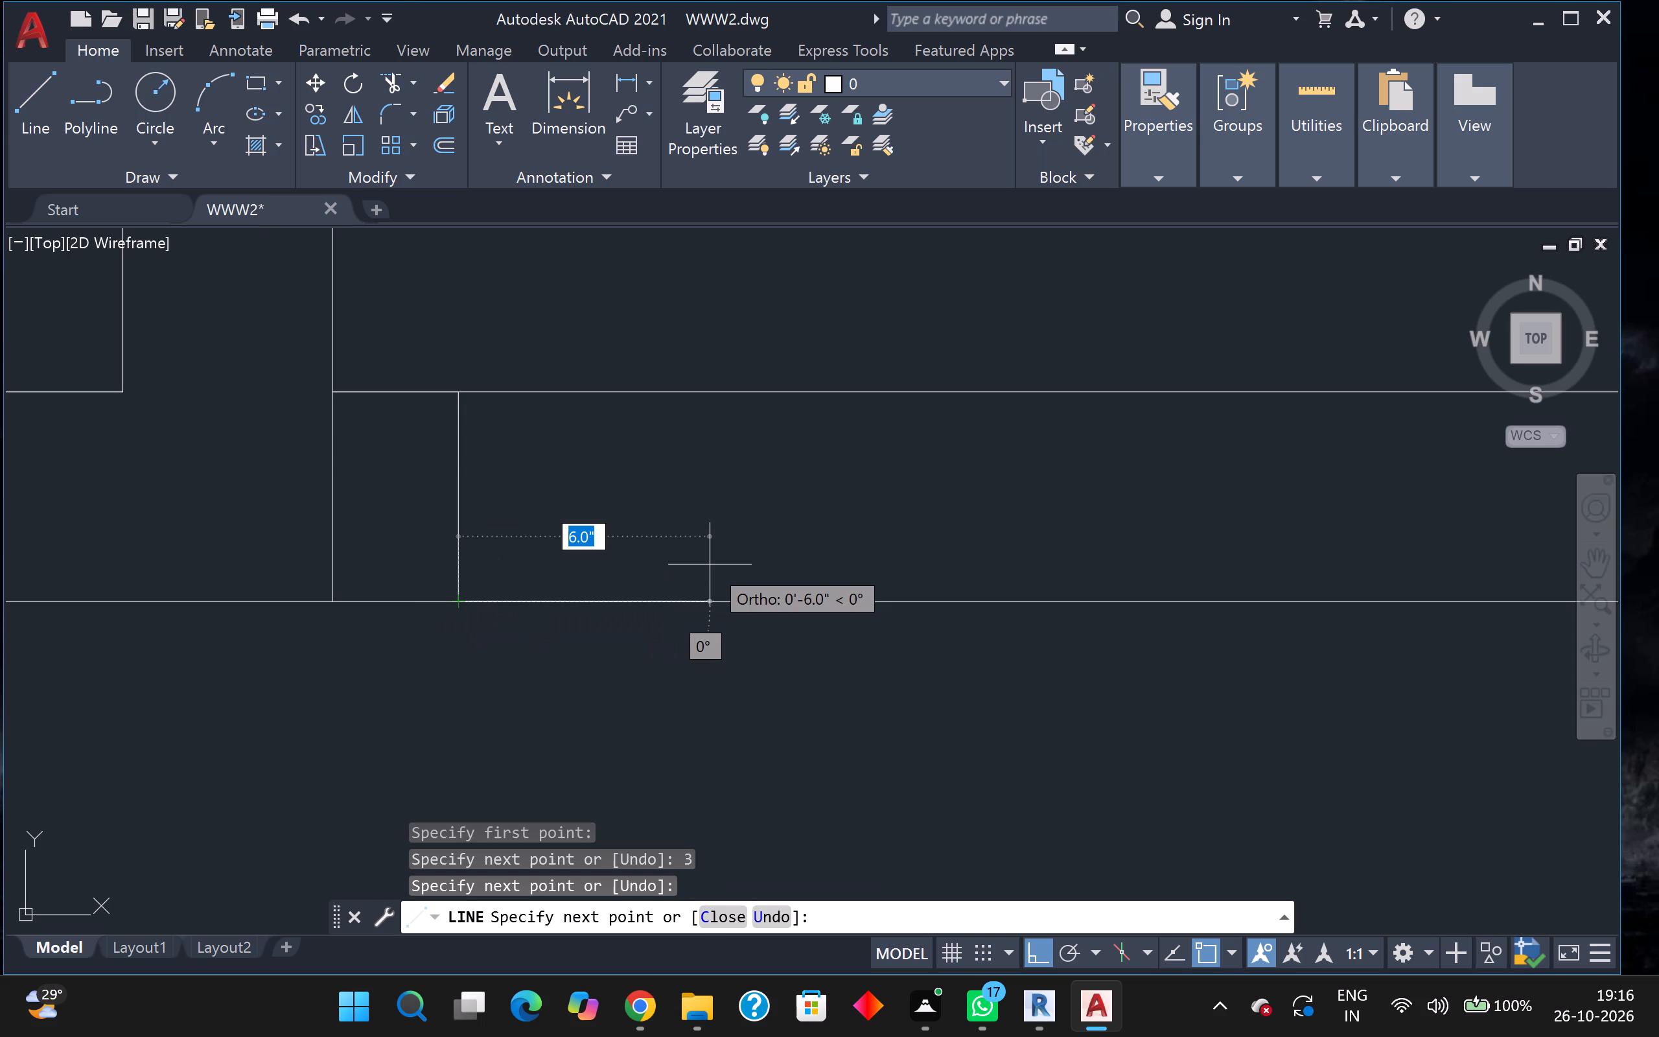
type("3'")
key("Return")
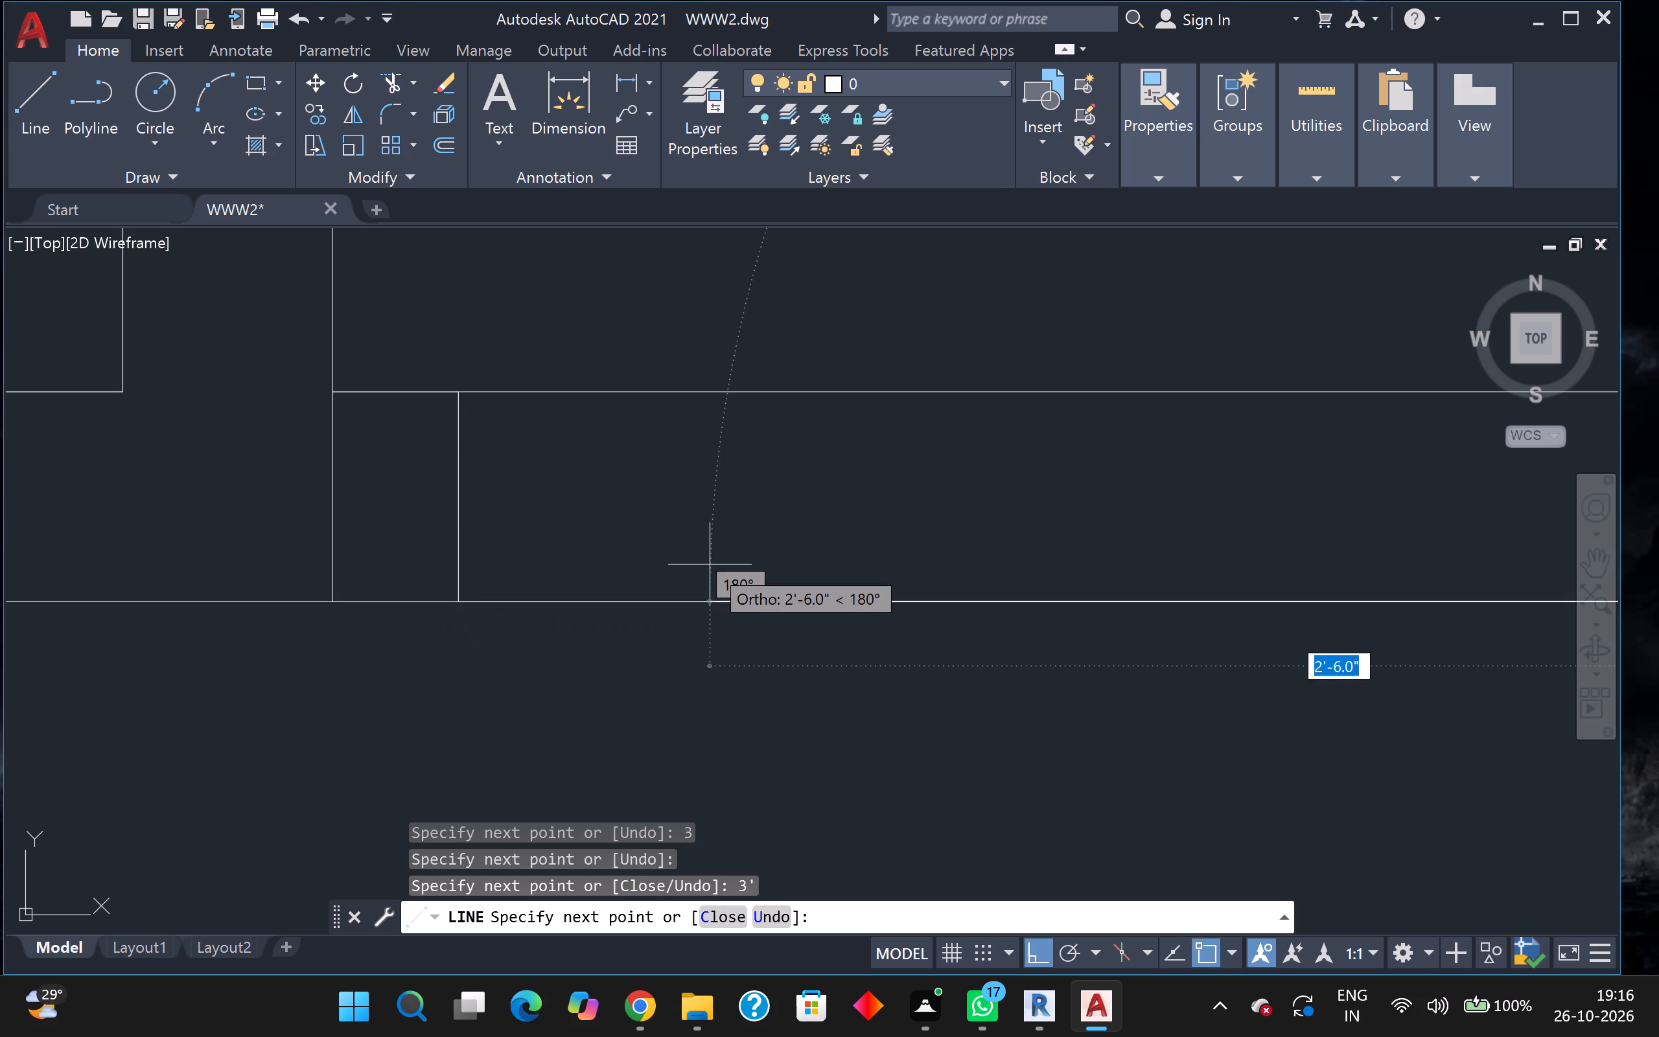
scroll(710, 565, "up", 1)
scroll(710, 565, "down", 4)
scroll(953, 519, "up", 2)
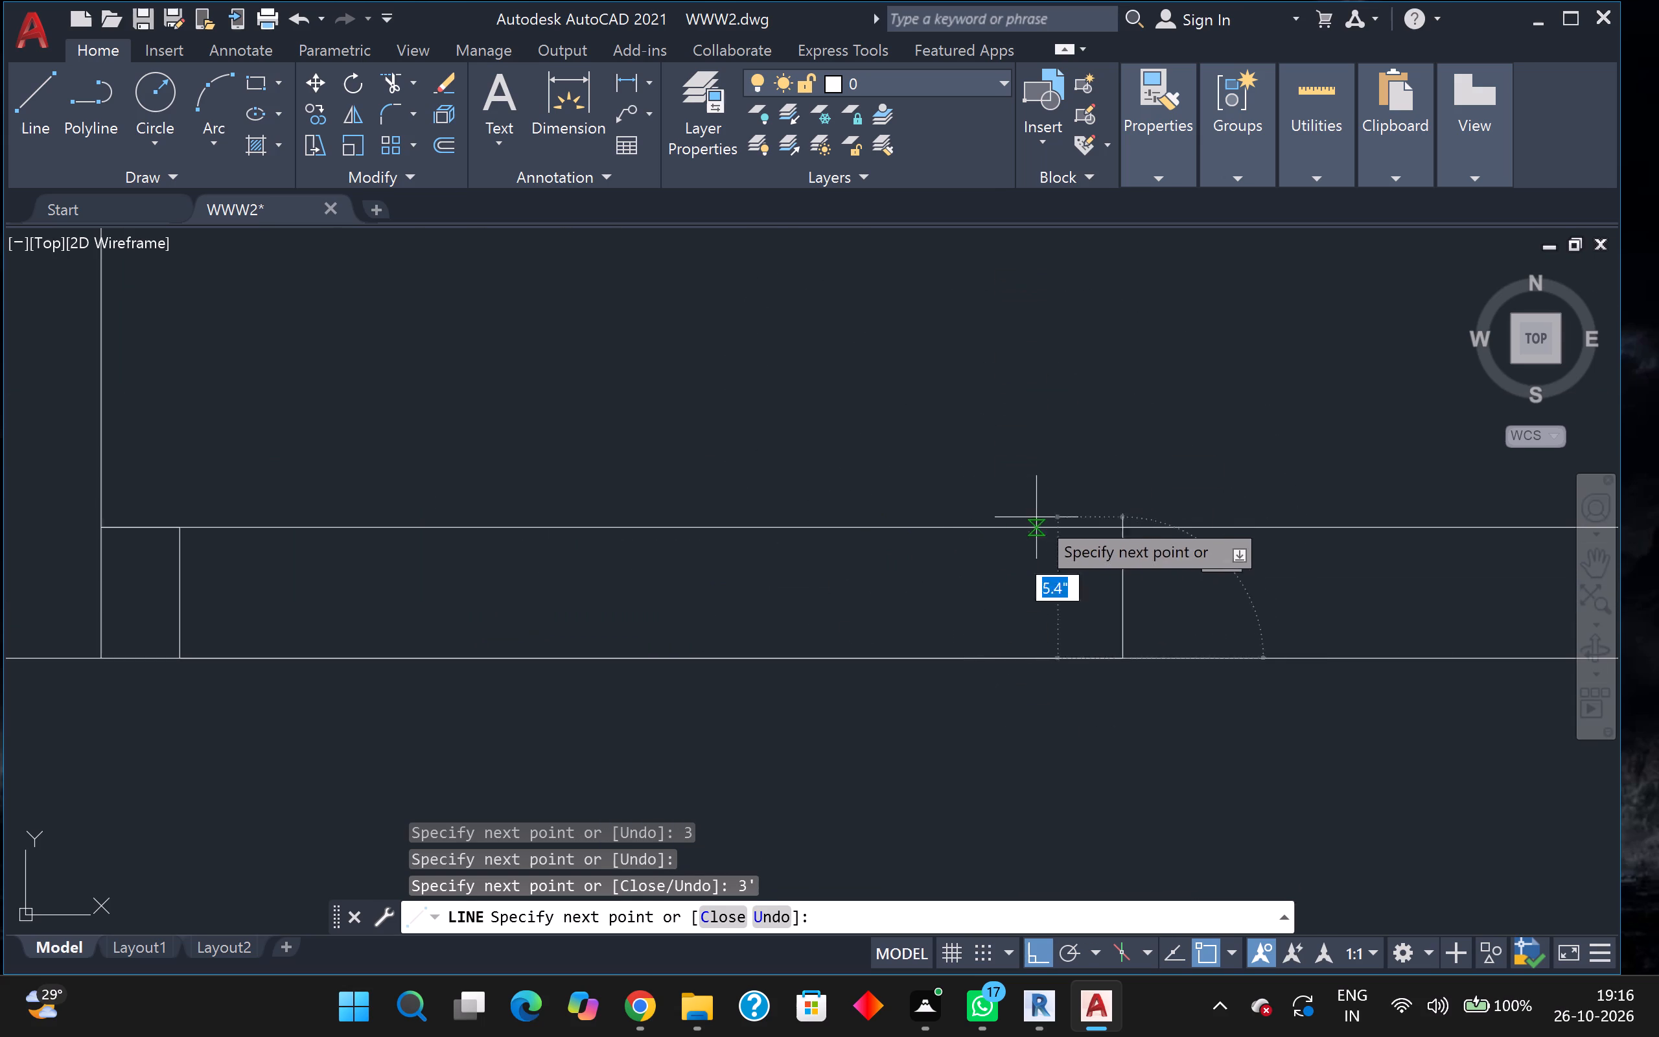
left_click(1124, 519)
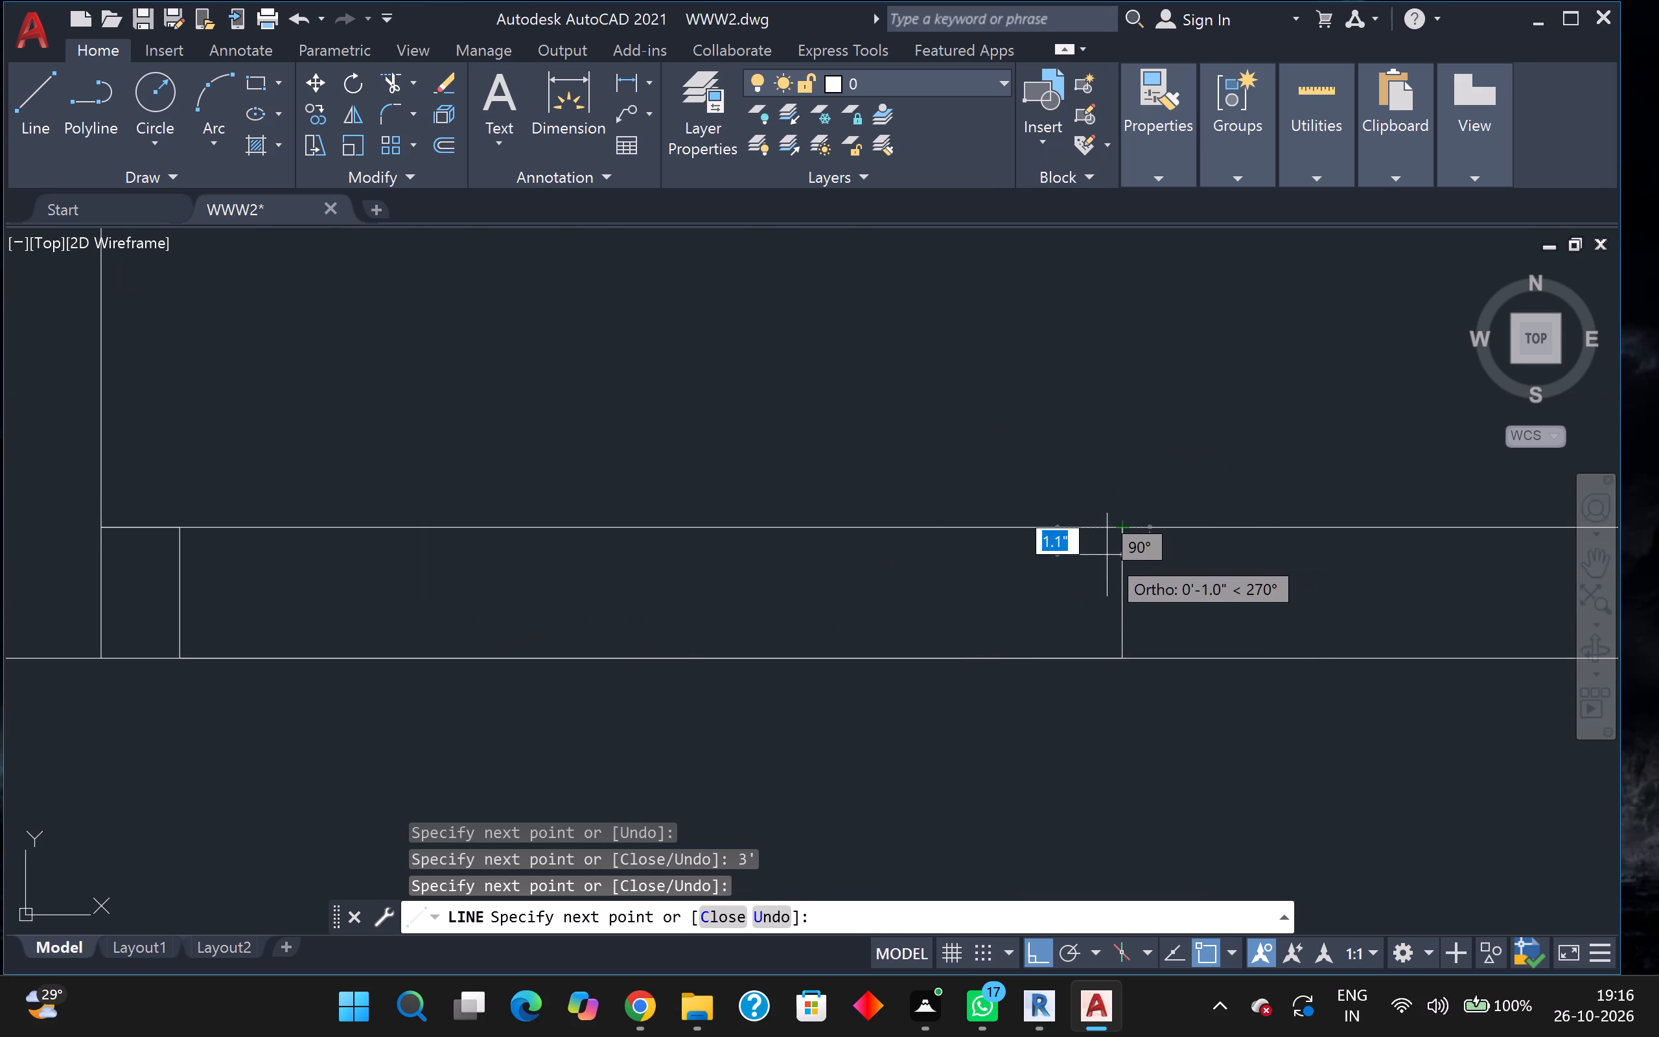
key("Escape")
Trim both partition lines between the new jambs to open the northeast room's 3' doorway.
scroll(881, 587, "down", 2)
scroll(827, 577, "down", 2)
scroll(885, 538, "down", 1)
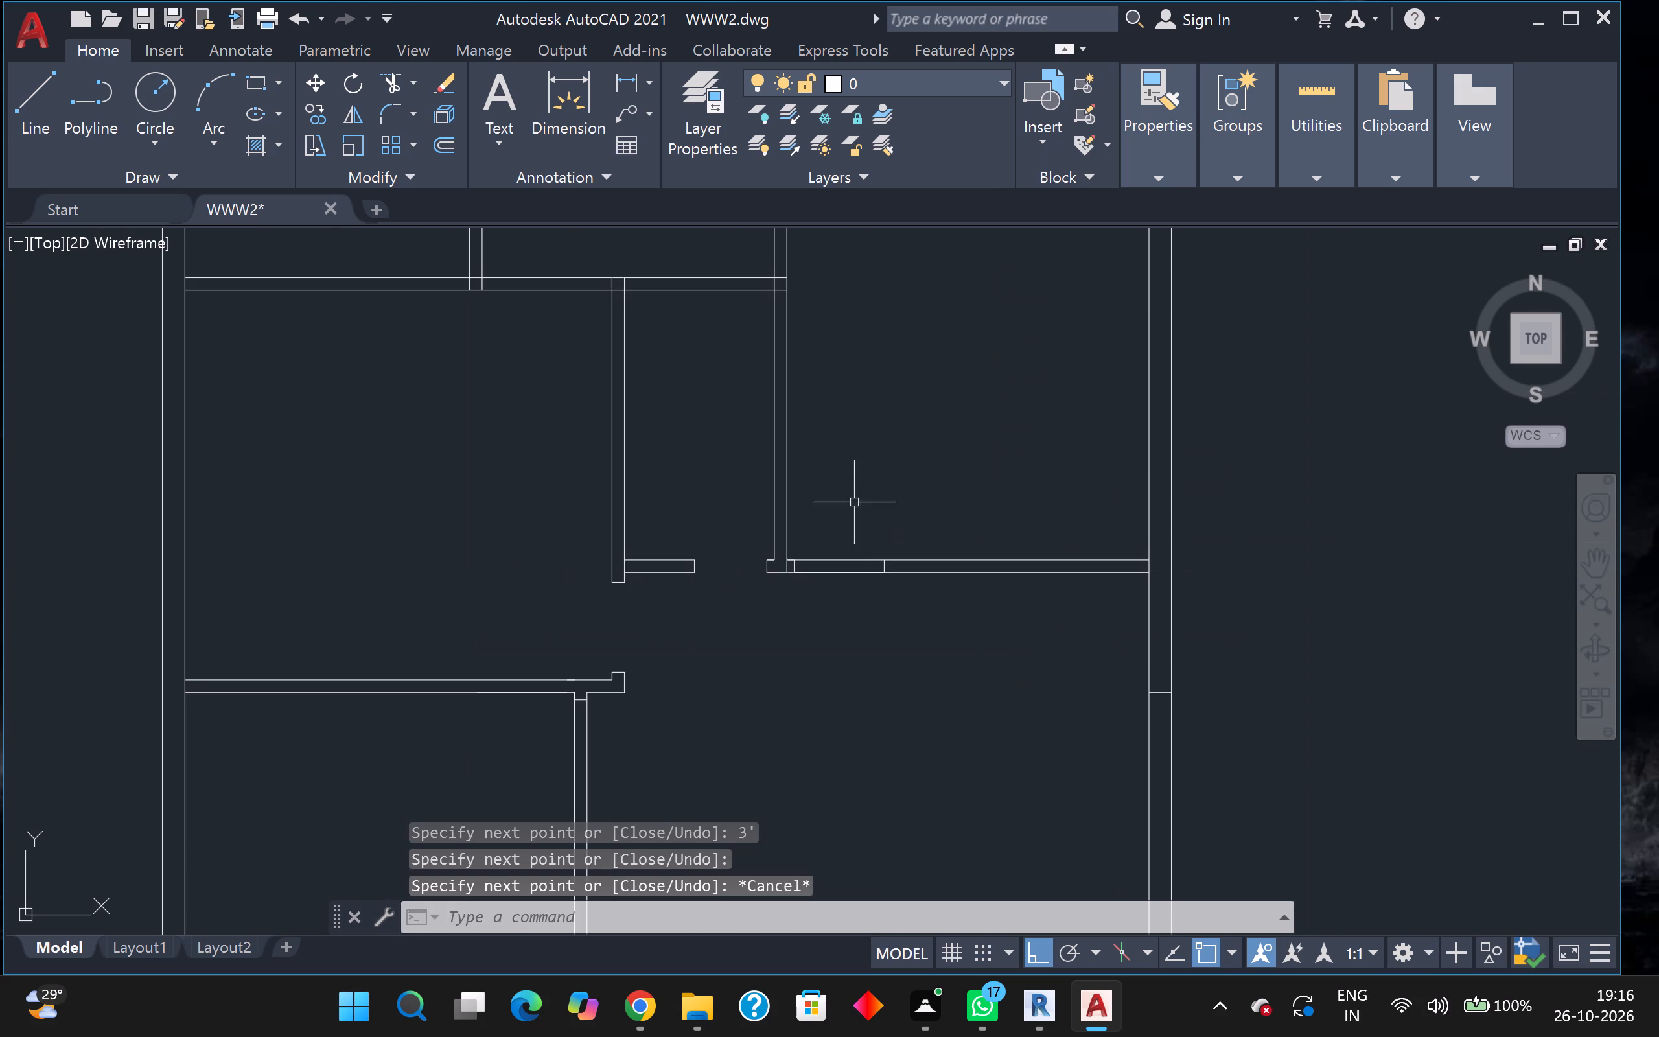
scroll(940, 569, "down", 1)
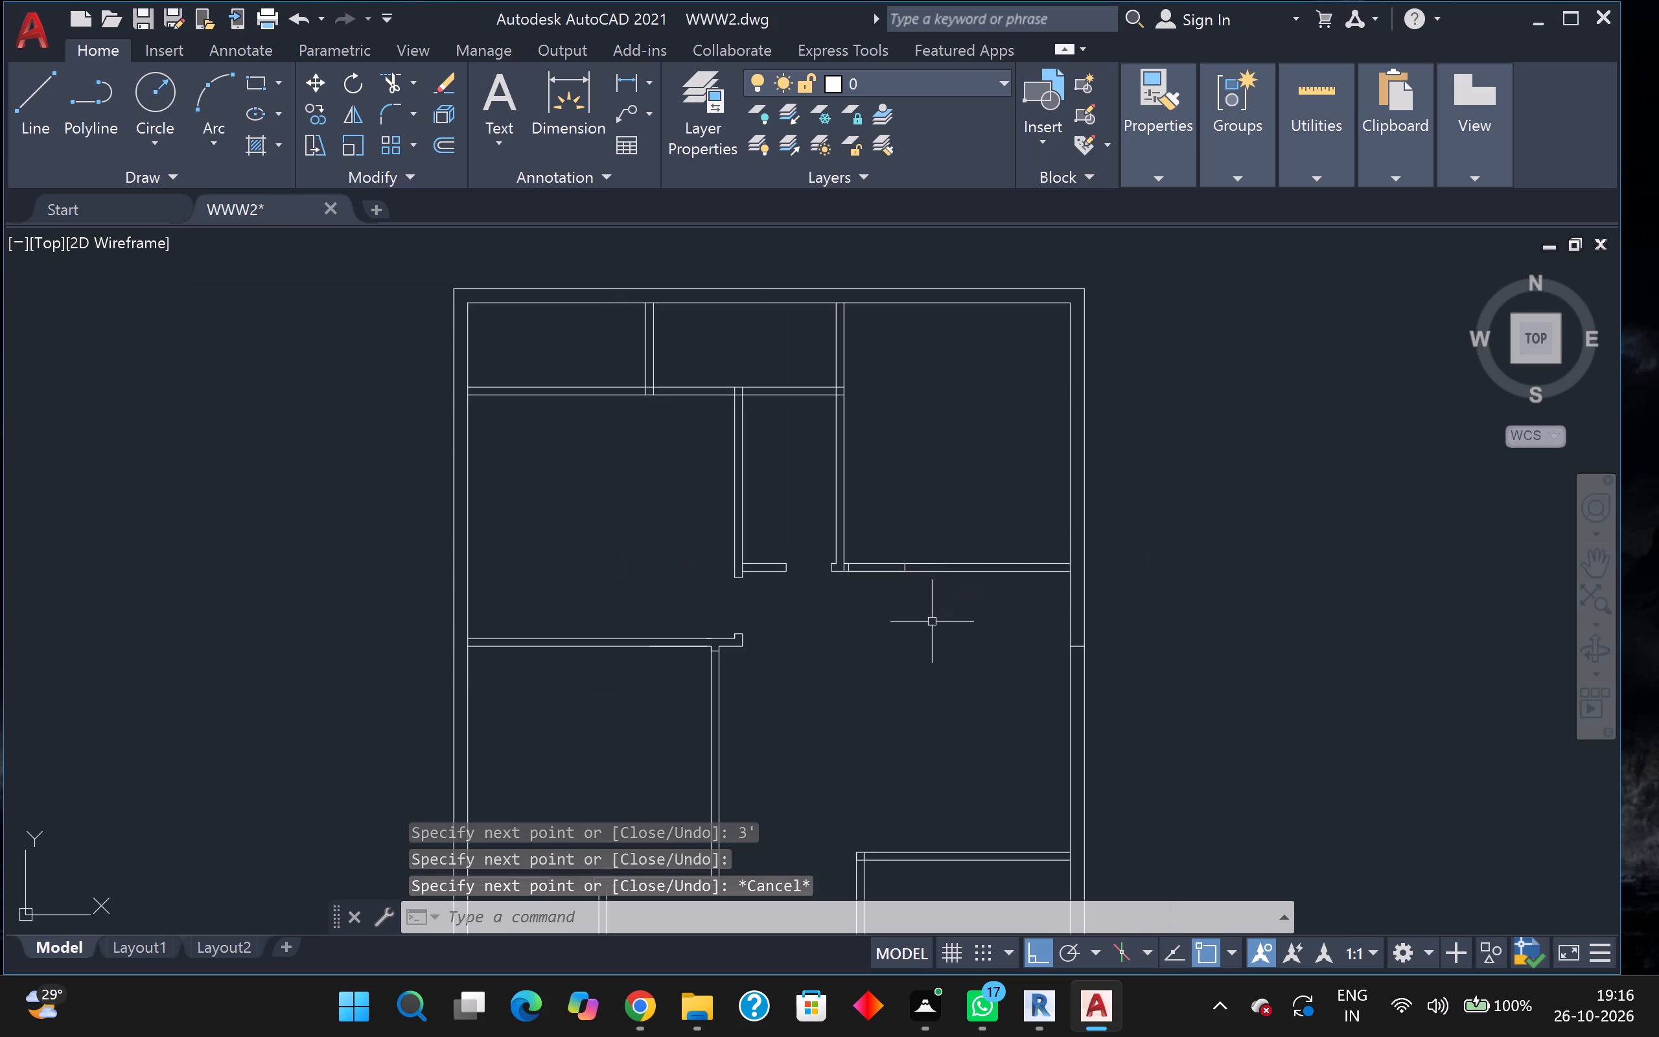
middle_click_drag(931, 622, 725, 589)
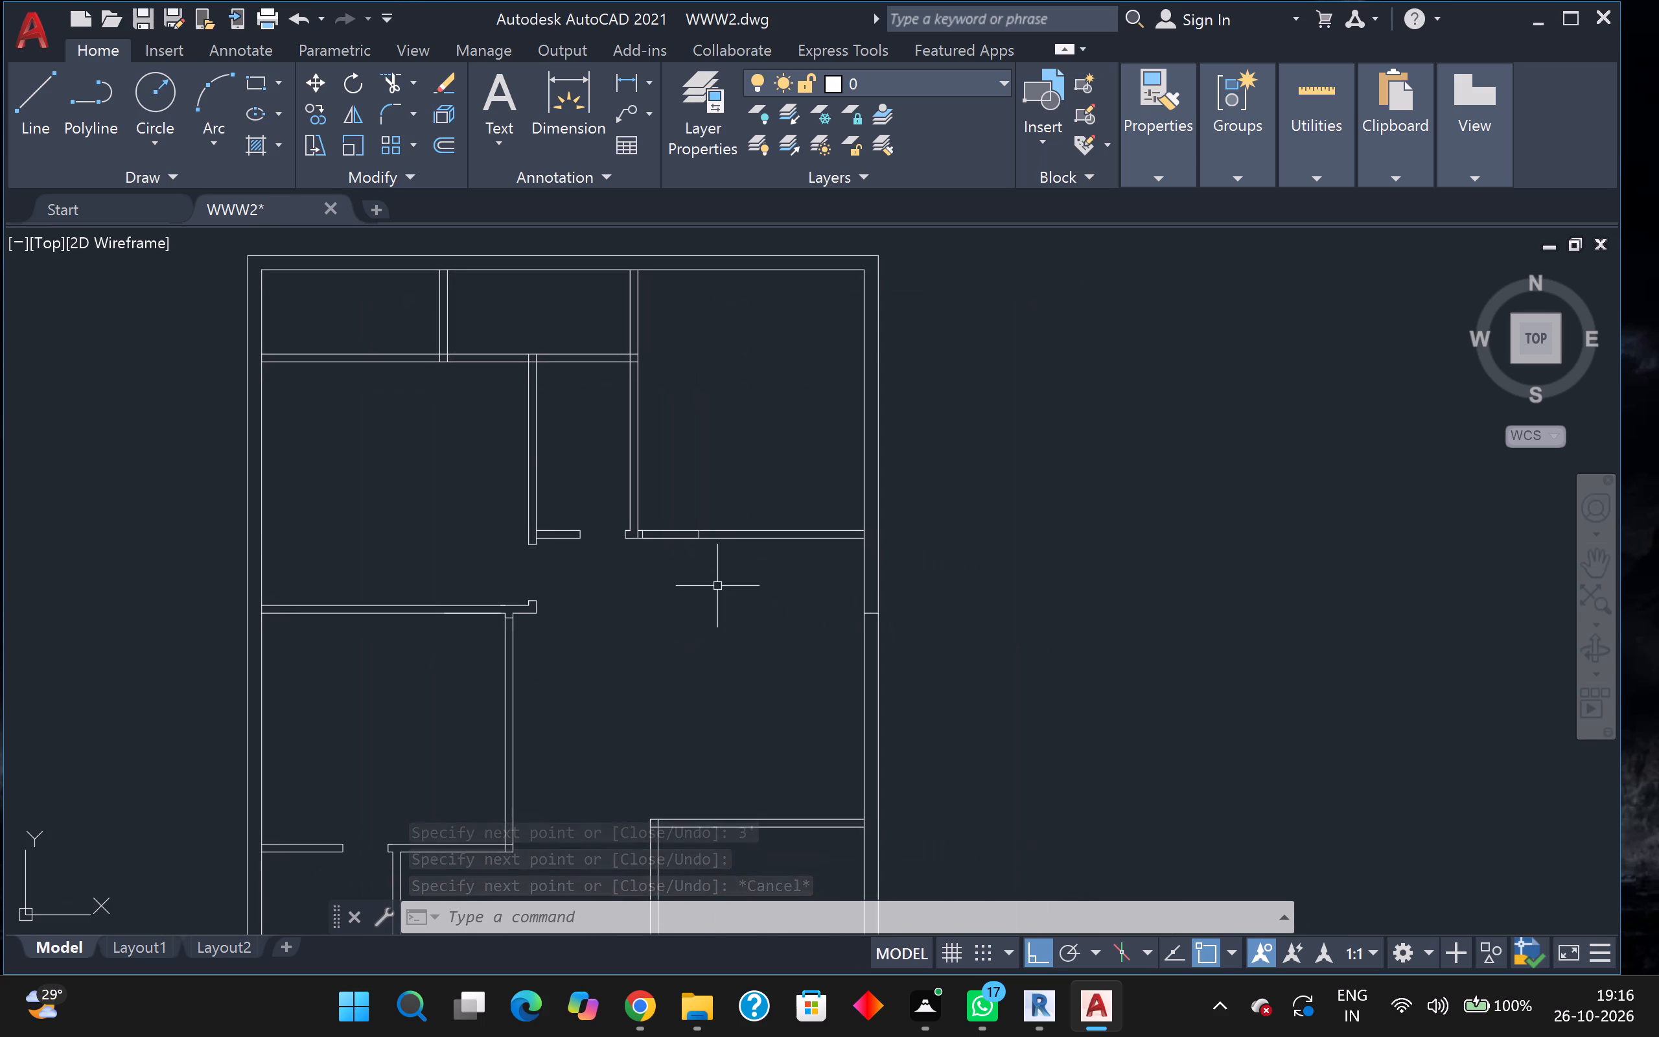
left_click(384, 79)
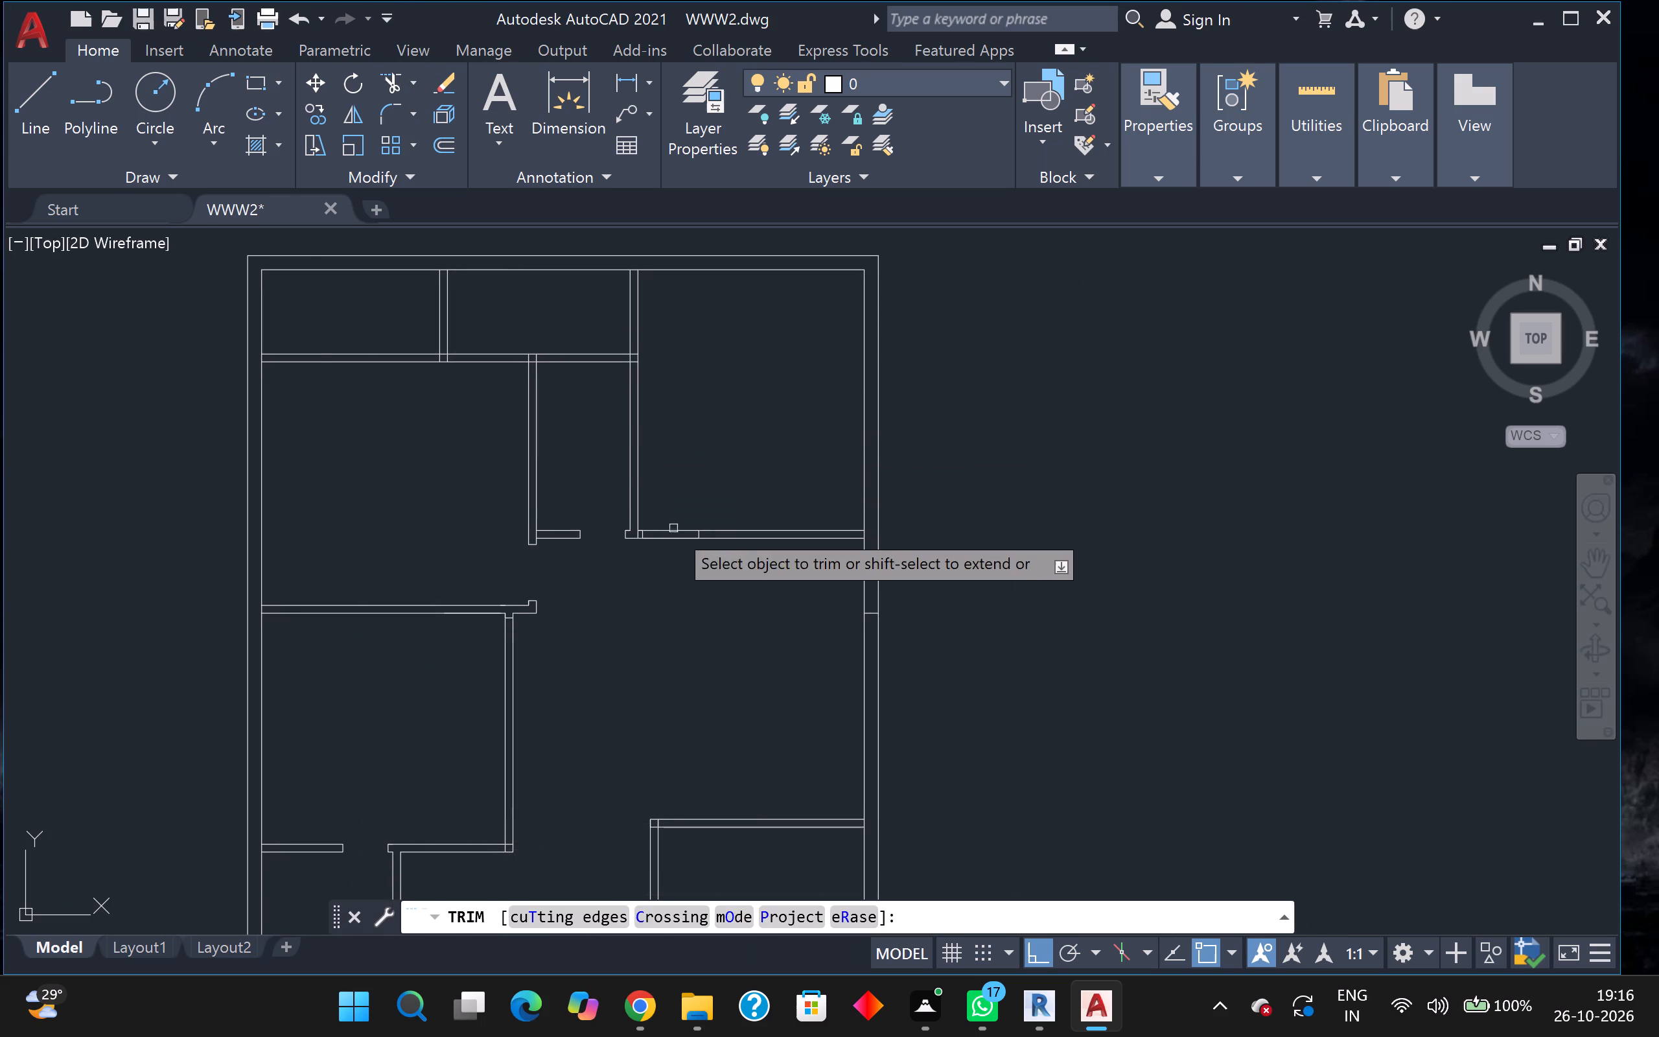
scroll(674, 529, "up", 3)
left_click_drag(653, 603, 642, 597)
left_click(605, 430)
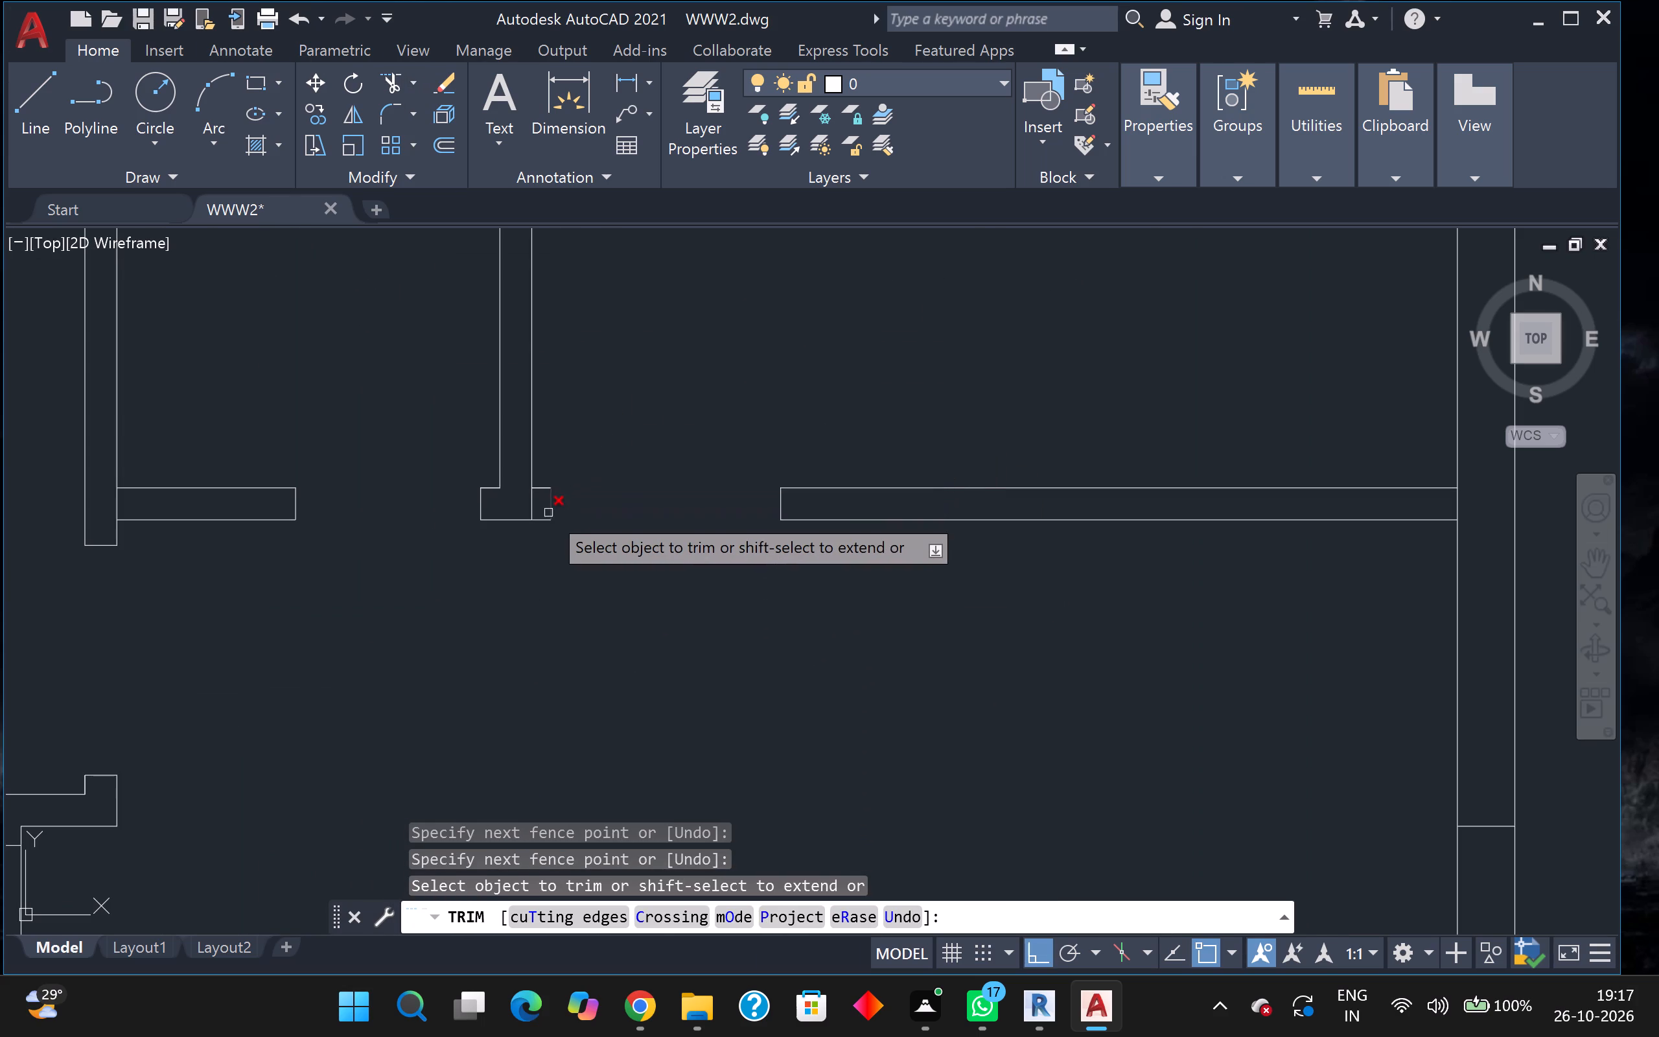
Trim the leftover vertical line inside the partition stub between the two doorways.
scroll(544, 518, "up", 3)
left_click(502, 481)
left_click(470, 473)
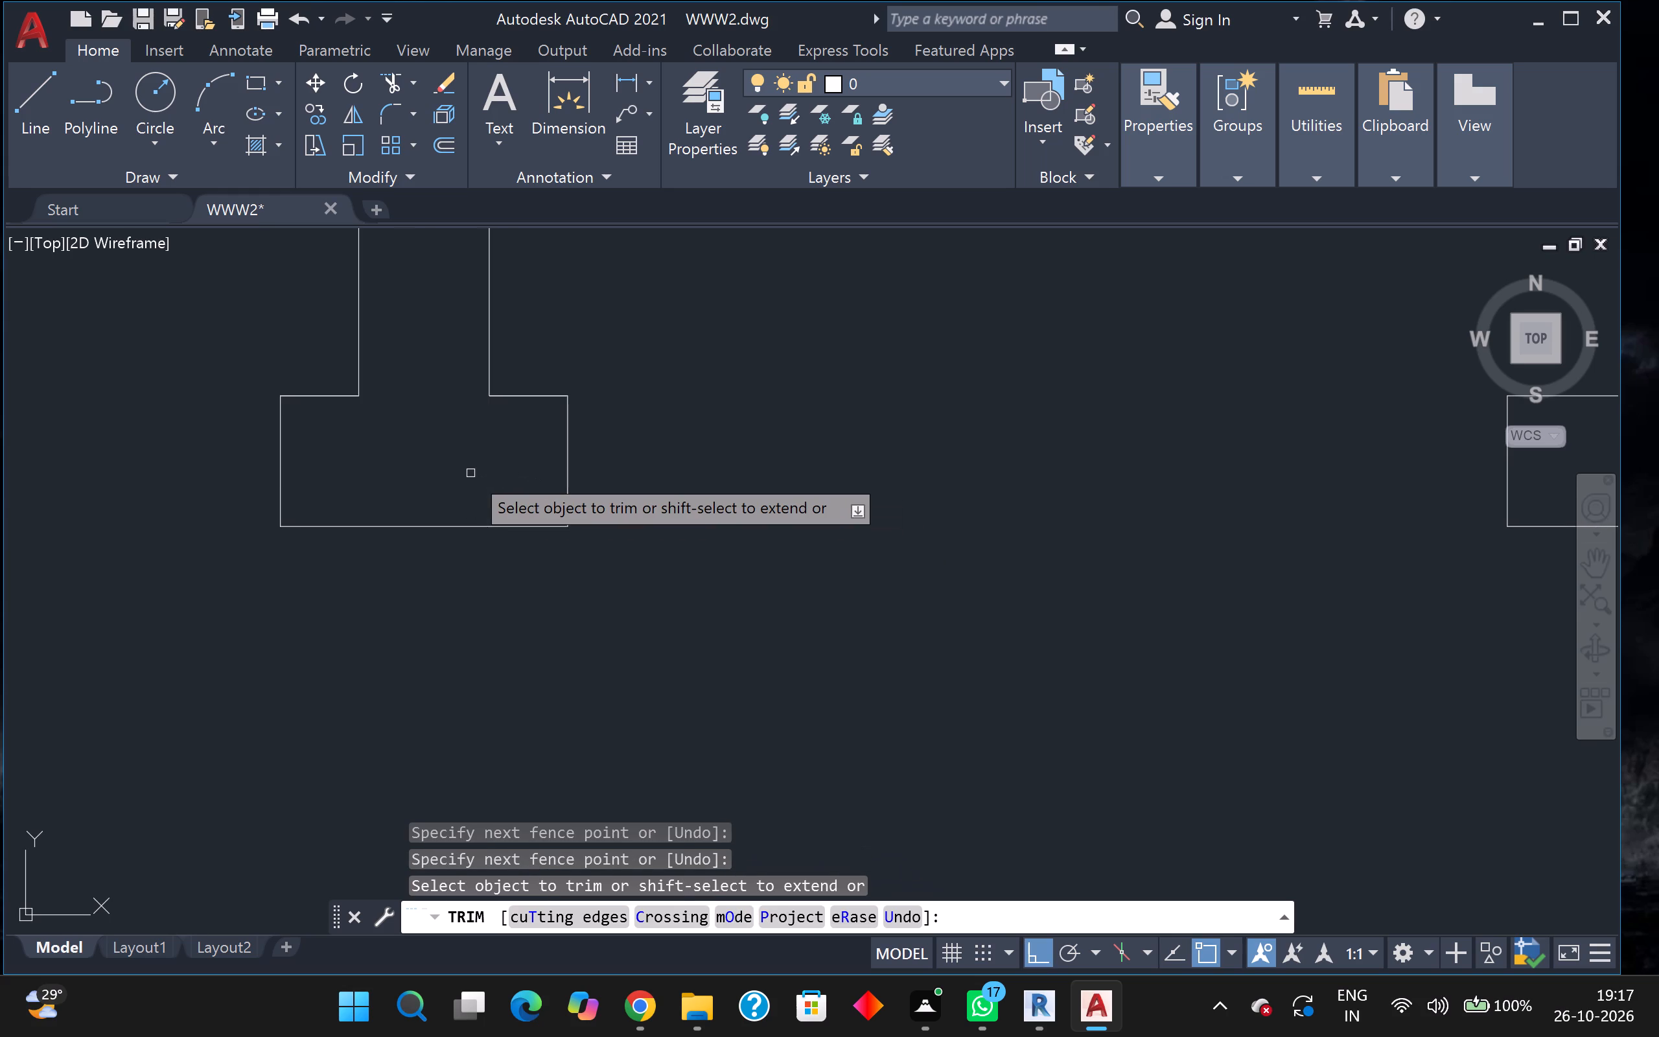
Trim the east wall's inner line where the northeast room's south partition meets it.
scroll(470, 473, "down", 3)
scroll(520, 502, "down", 2)
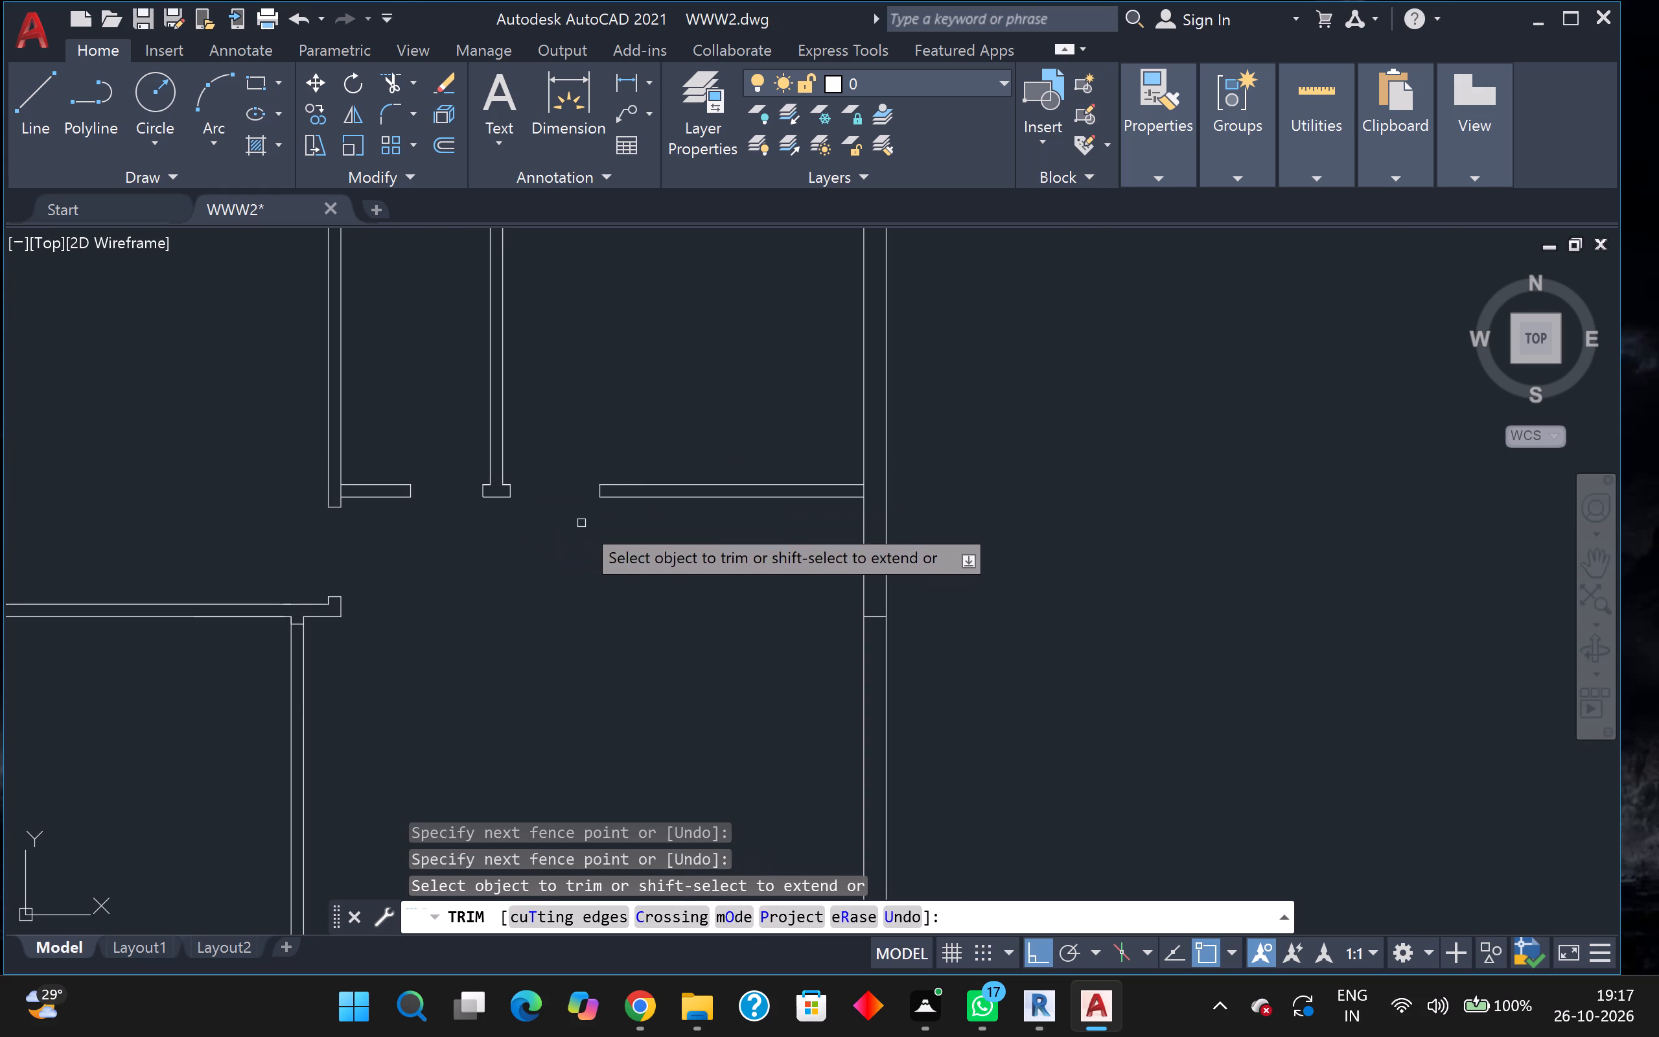
middle_click_drag(581, 523, 411, 465)
scroll(576, 423, "up", 1)
scroll(644, 444, "up", 4)
left_click_drag(963, 399, 981, 402)
left_click_drag(1351, 414, 1310, 414)
left_click_drag(1220, 415, 1161, 411)
scroll(1159, 411, "down", 3)
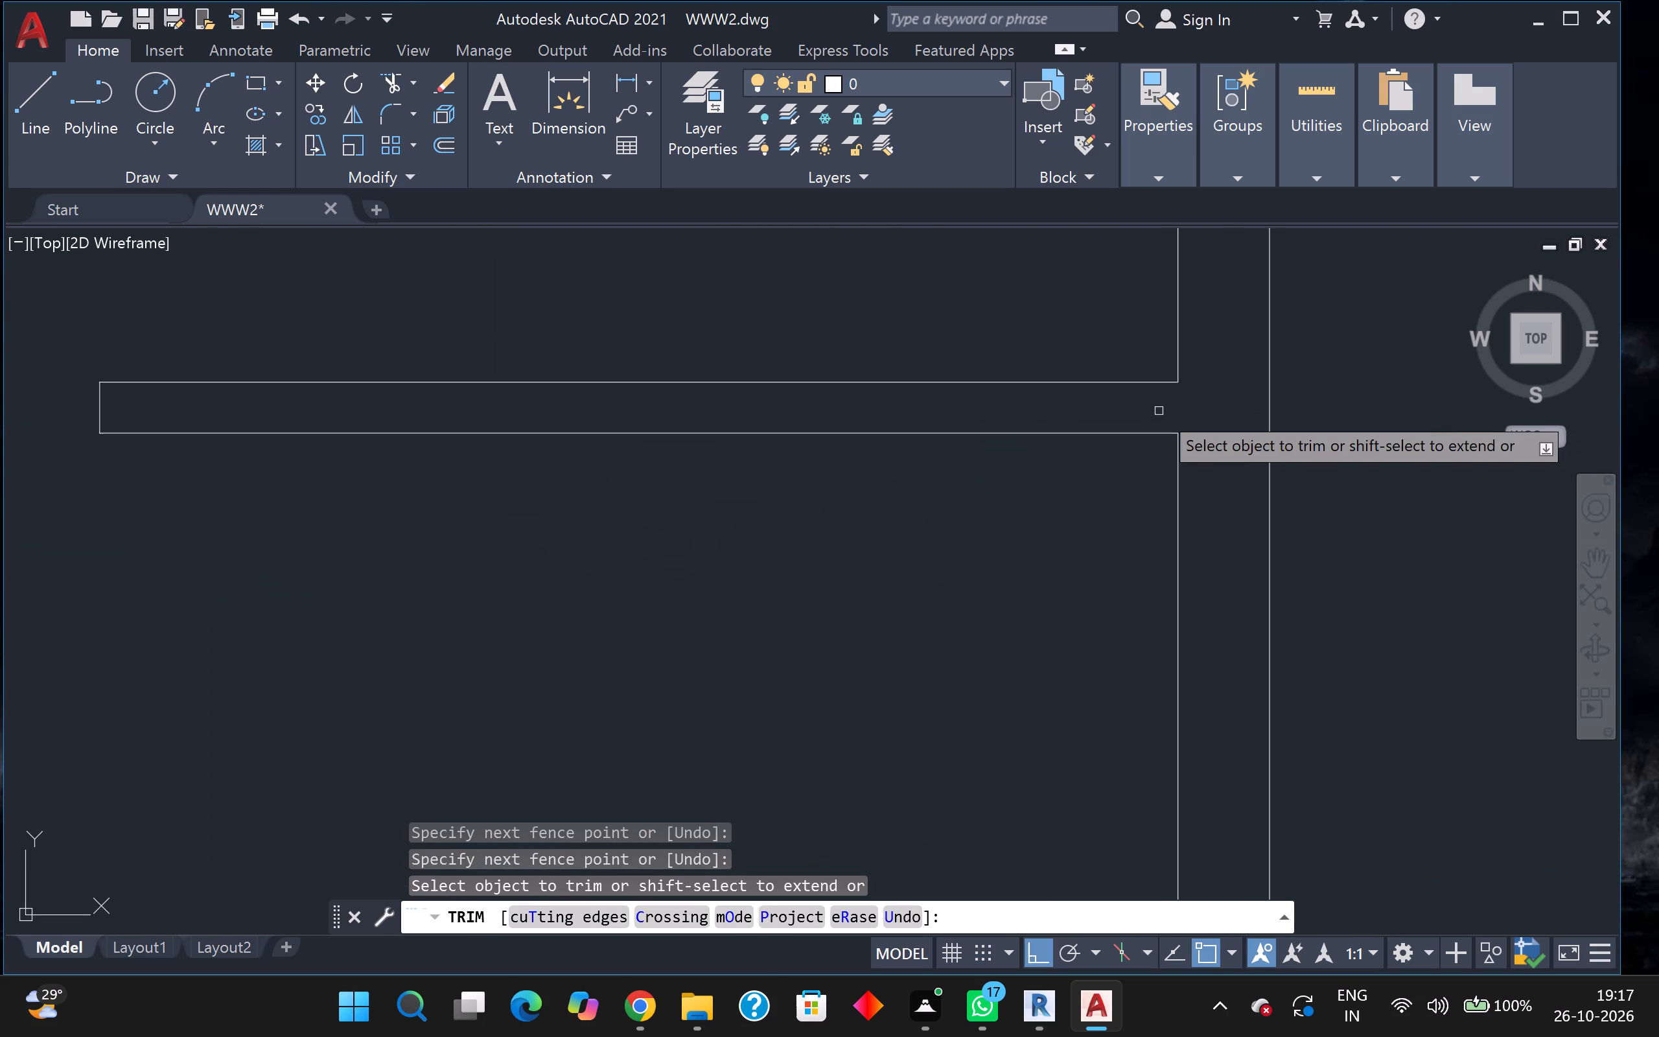
Trim the north wall's inner line between the faces of the partition separating the two small north rooms.
scroll(1159, 411, "down", 5)
middle_click_drag(1062, 555, 1065, 515)
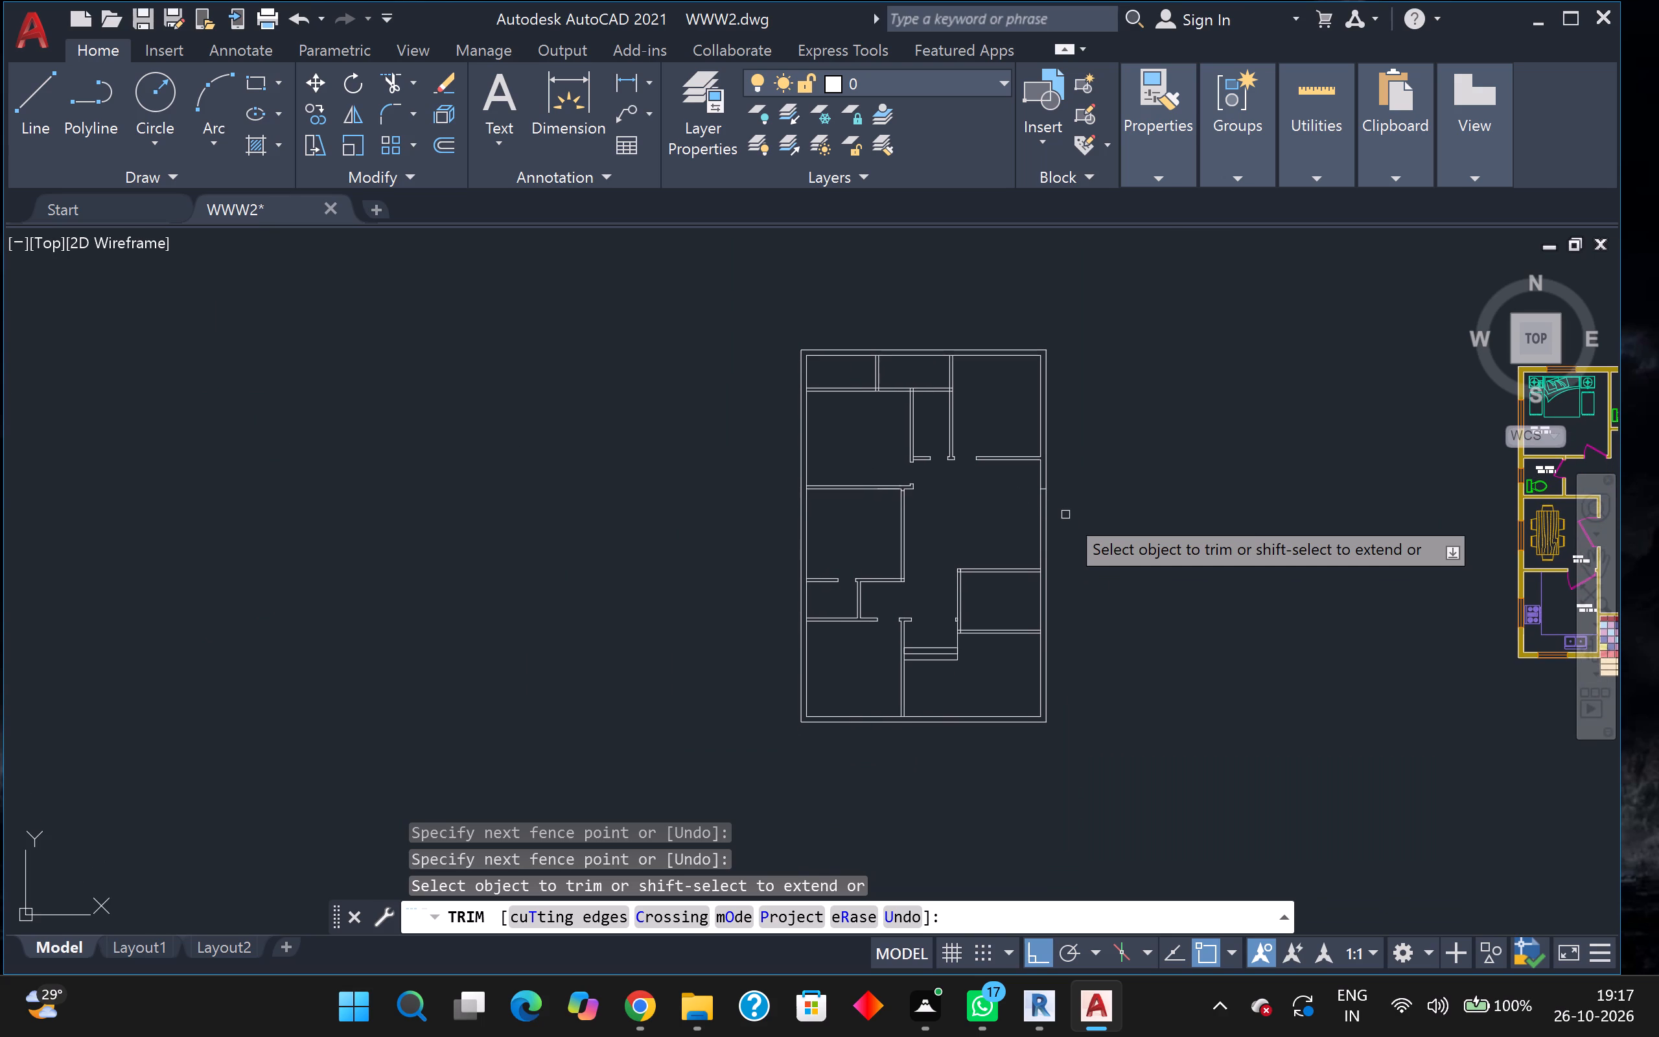
scroll(866, 342, "up", 4)
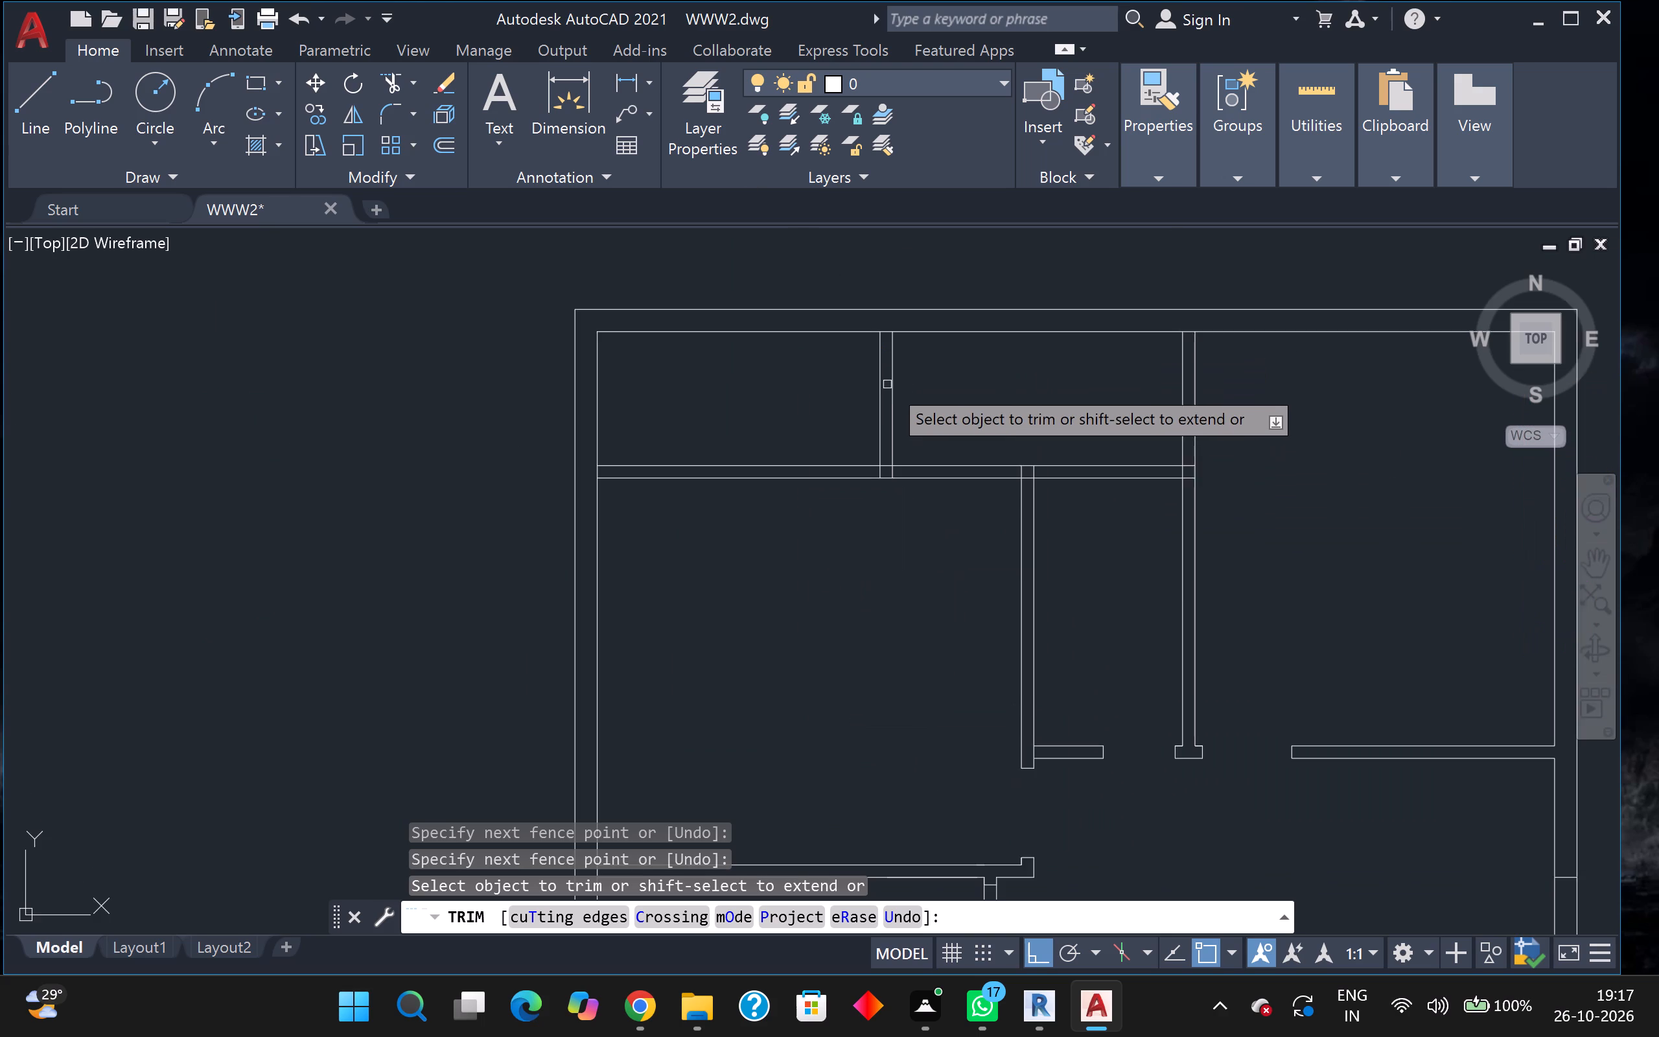
scroll(888, 384, "up", 2)
scroll(984, 346, "down", 1)
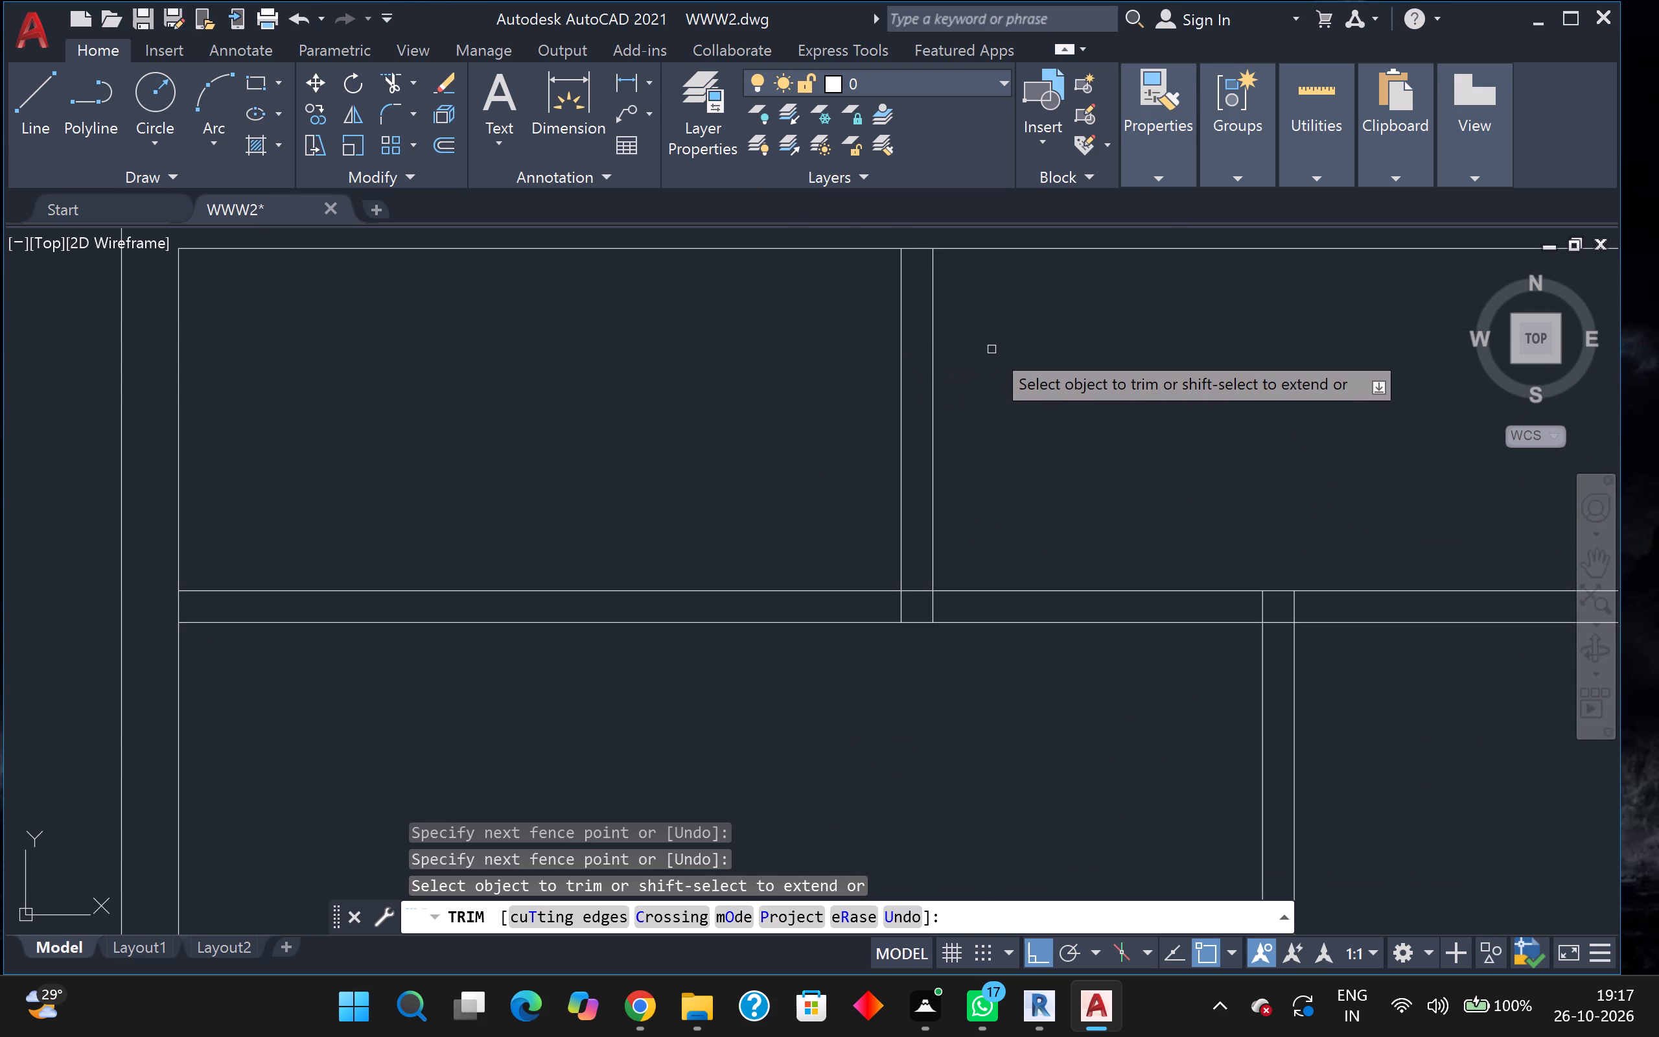
middle_click_drag(992, 349, 1095, 600)
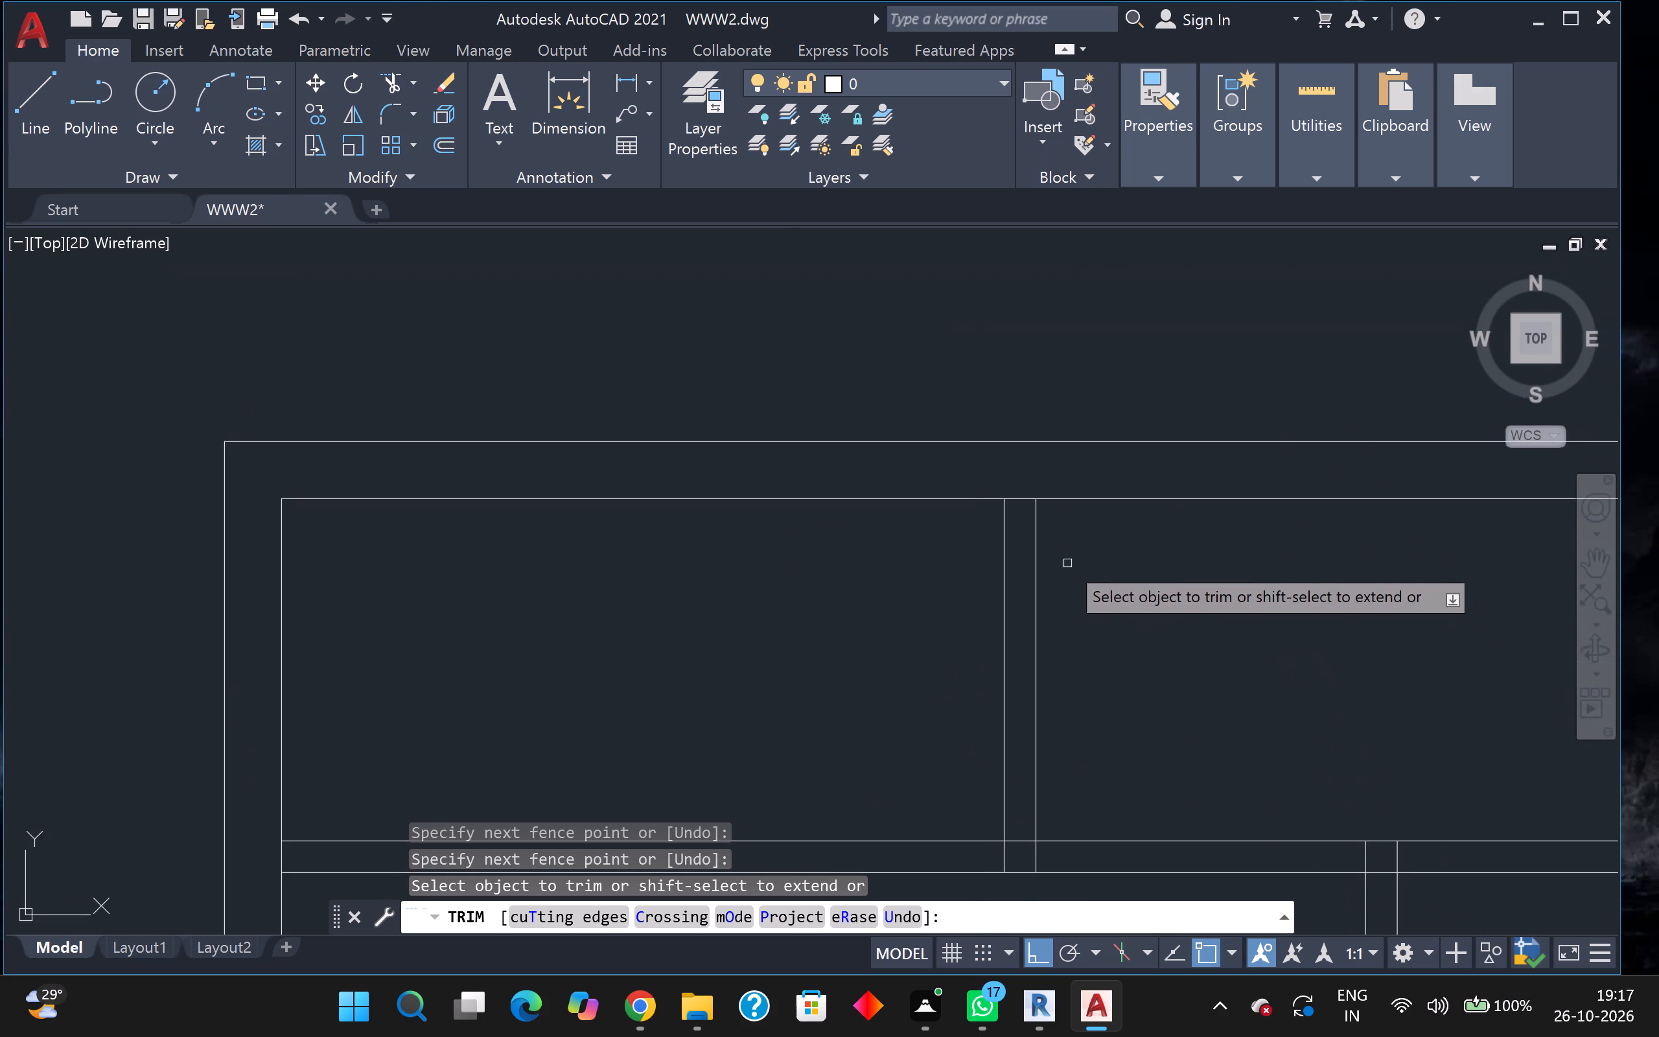
scroll(1055, 545, "up", 1)
left_click(999, 464)
left_click(997, 491)
scroll(996, 495, "down", 1)
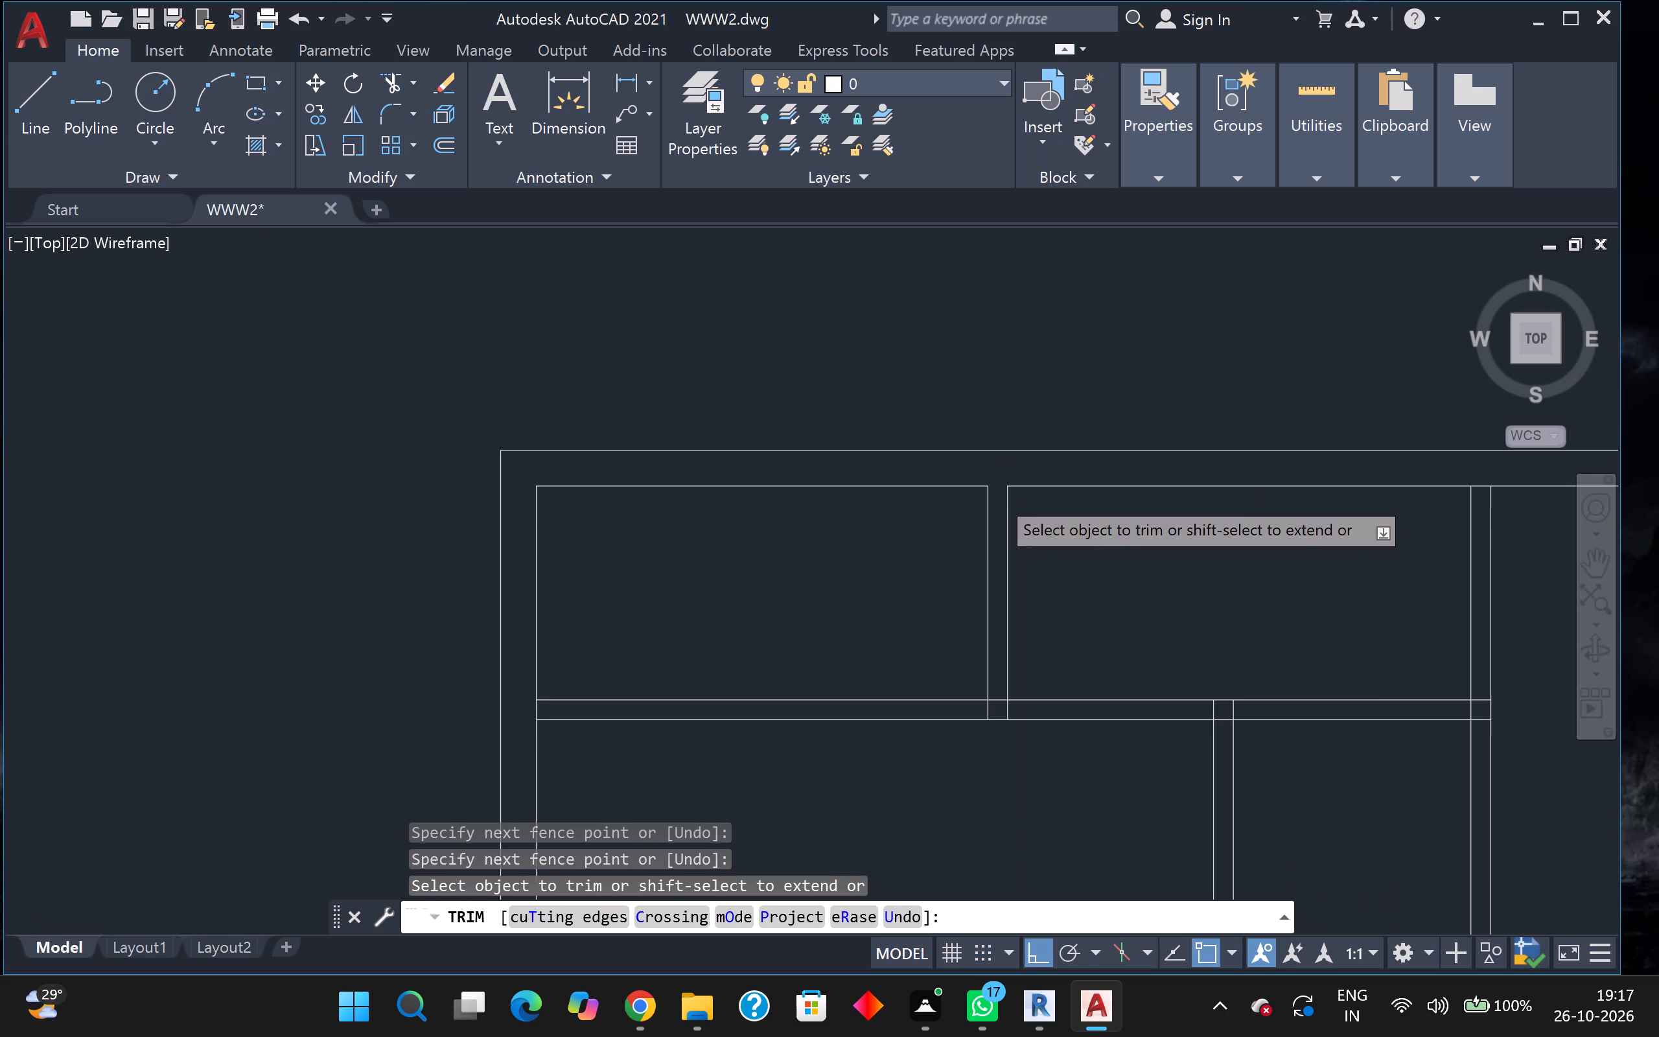
Trim the north wall's inner line between the faces of the northeast room's west partition.
scroll(996, 495, "down", 1)
scroll(1074, 553, "down", 2)
middle_click_drag(1075, 553, 753, 564)
scroll(839, 551, "up", 3)
scroll(1129, 493, "up", 2)
left_click(1139, 496)
left_click(1139, 530)
scroll(1139, 530, "down", 6)
middle_click_drag(1149, 588, 1133, 579)
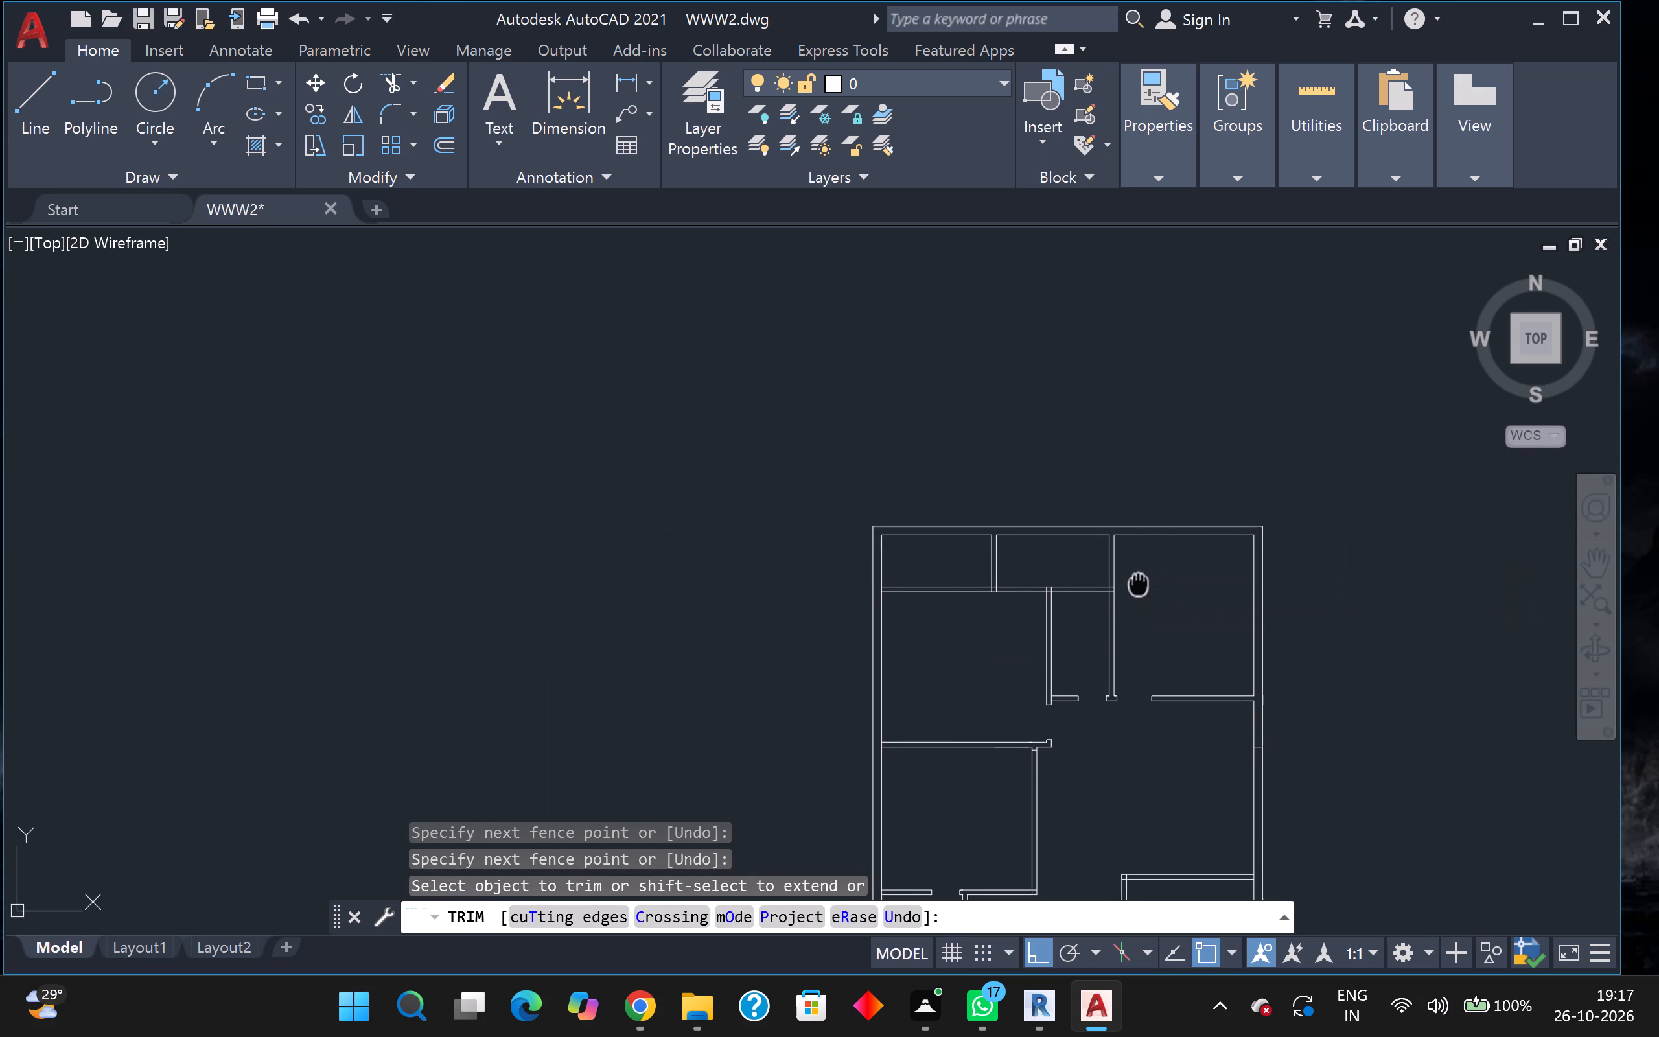
Trim the overlapping lines where the small north rooms' south partition meets the northeast room's west partition.
middle_click_drag(1133, 579, 1118, 560)
scroll(1111, 561, "up", 7)
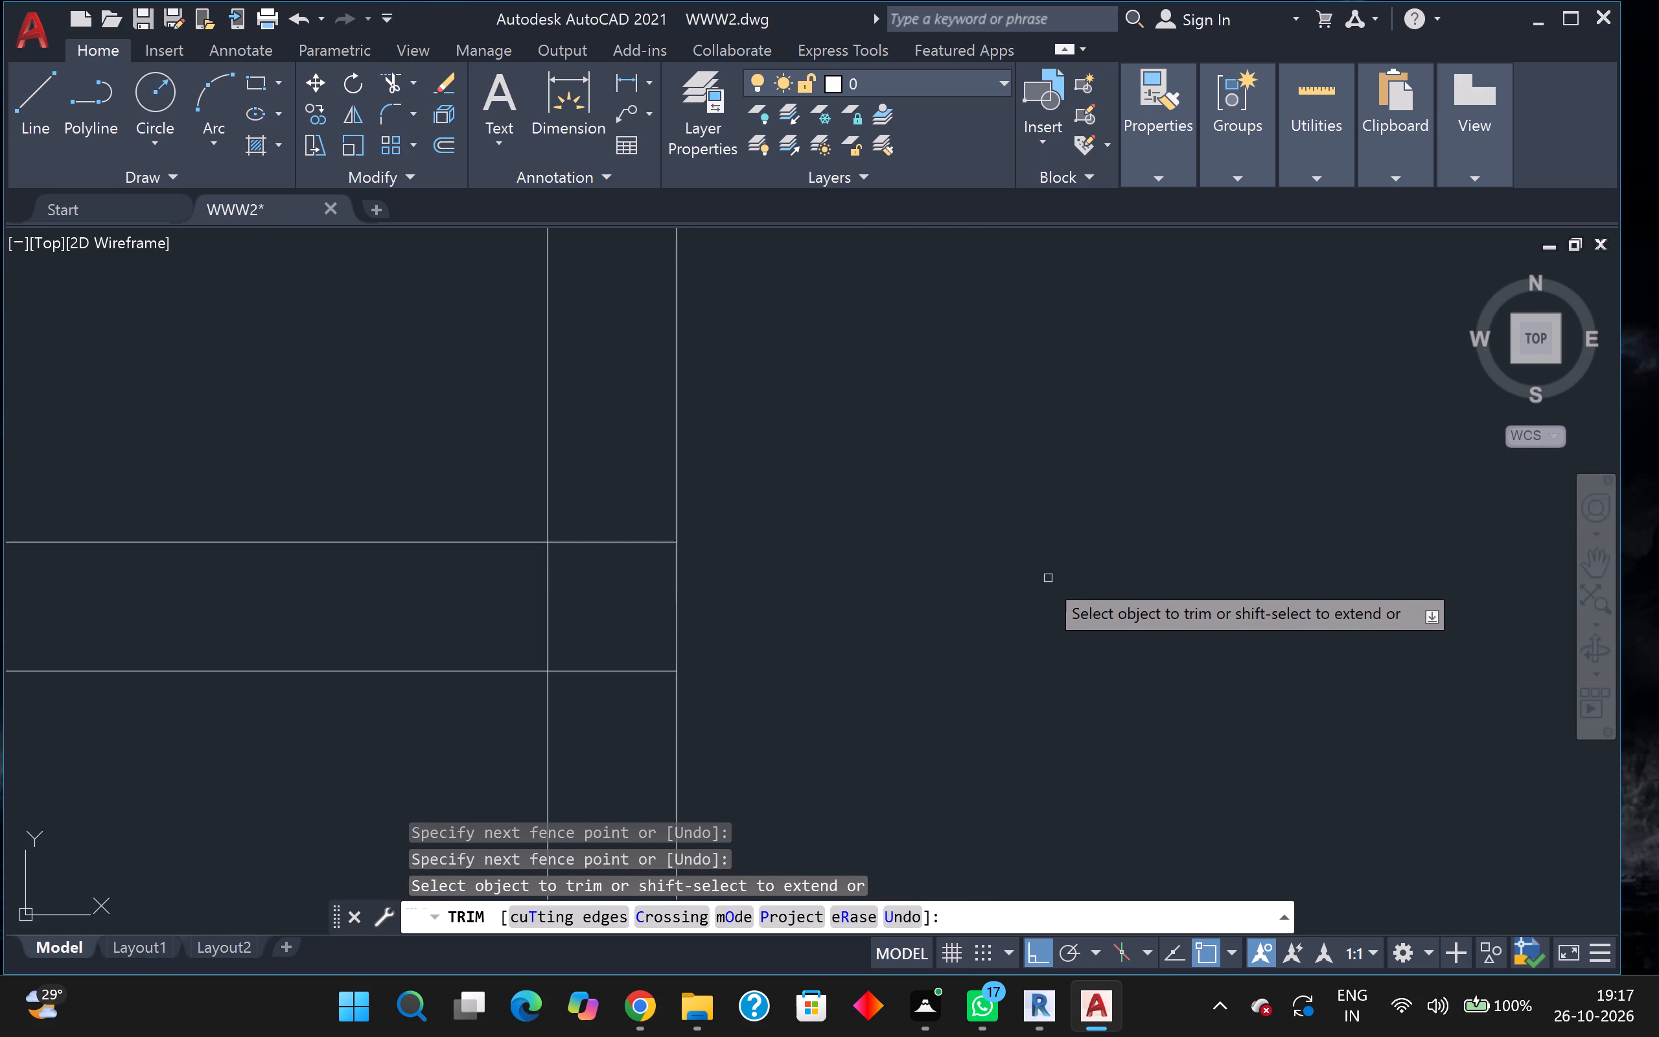
scroll(1044, 579, "up", 2)
scroll(894, 612, "down", 5)
middle_click_drag(890, 611, 974, 485)
scroll(946, 487, "up", 2)
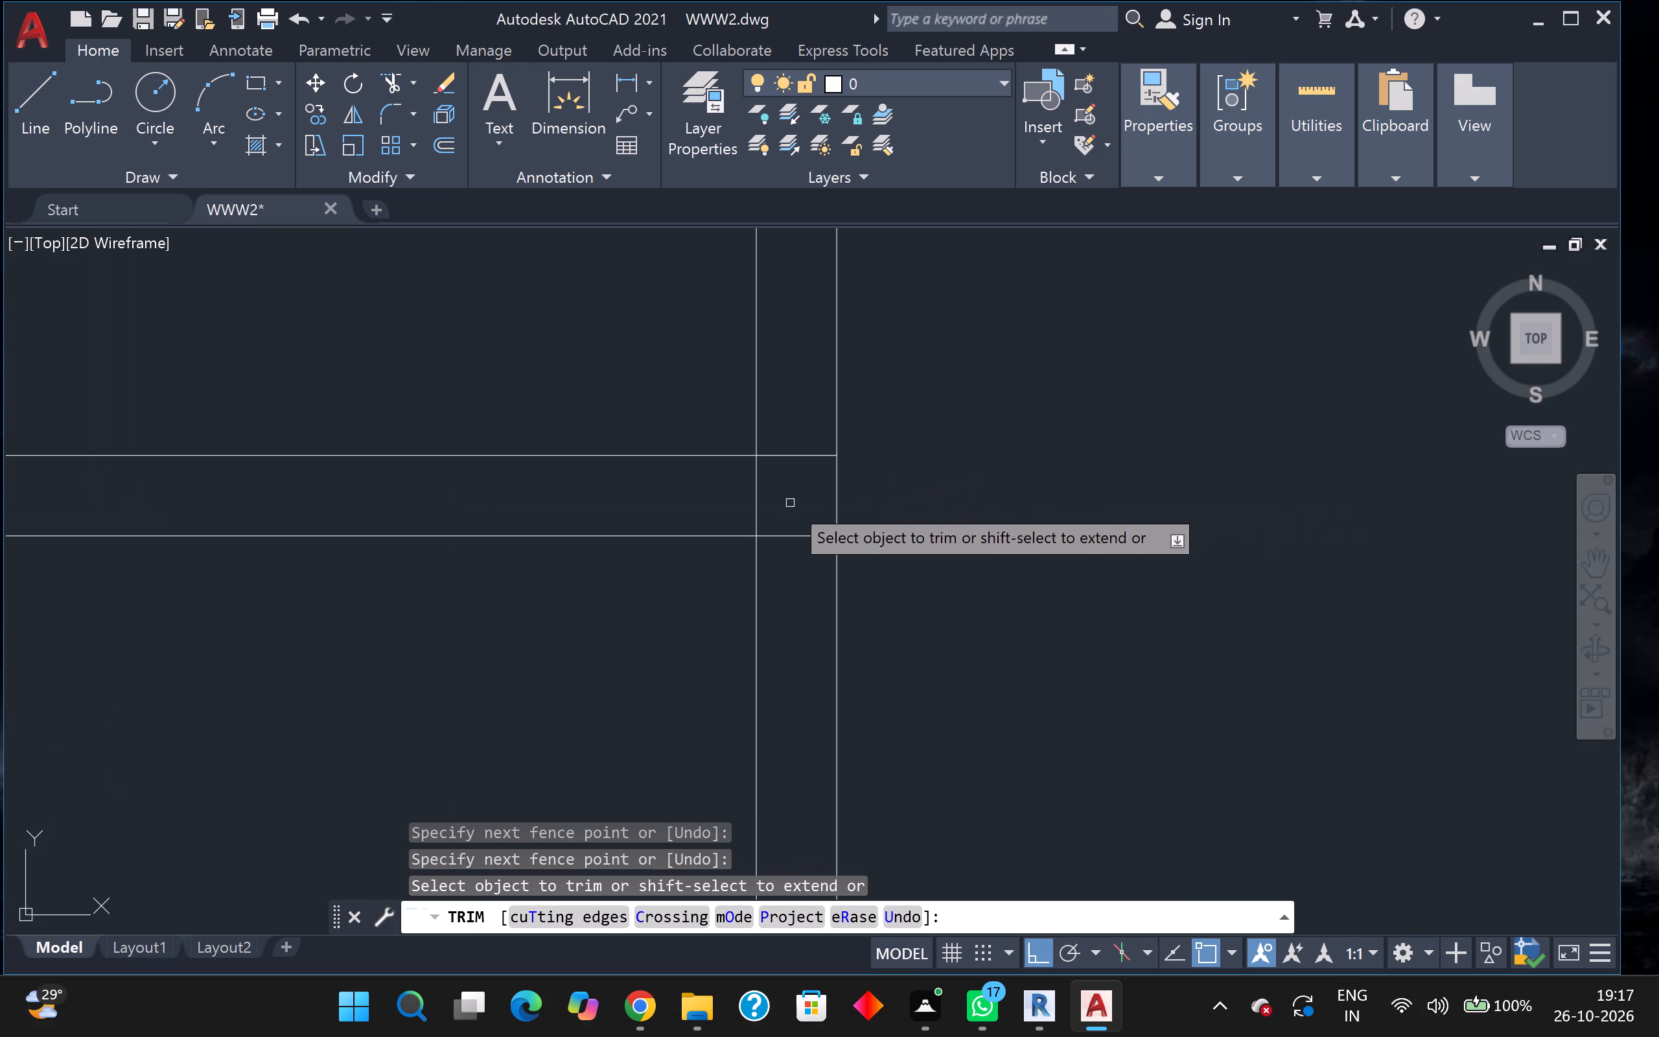
left_click(739, 489)
left_click(764, 491)
left_click(769, 491)
left_click(785, 456)
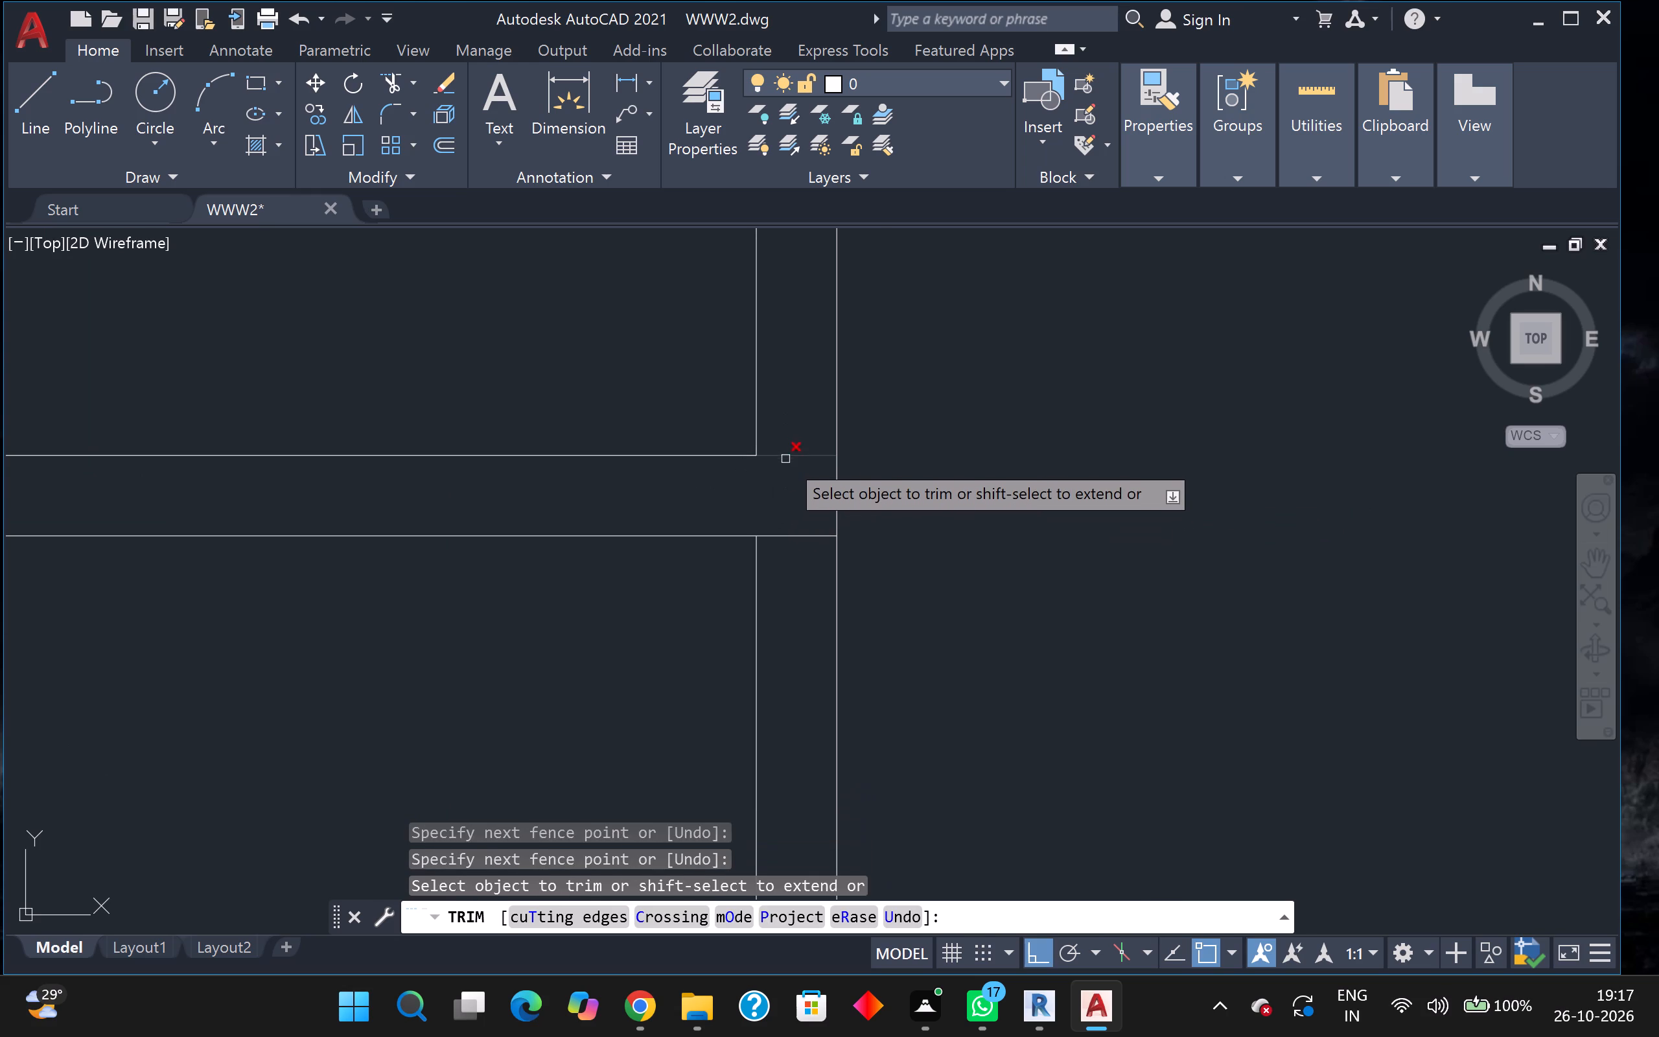
left_click_drag(785, 459, 791, 541)
left_click(791, 541)
left_click(822, 495)
scroll(822, 495, "down", 4)
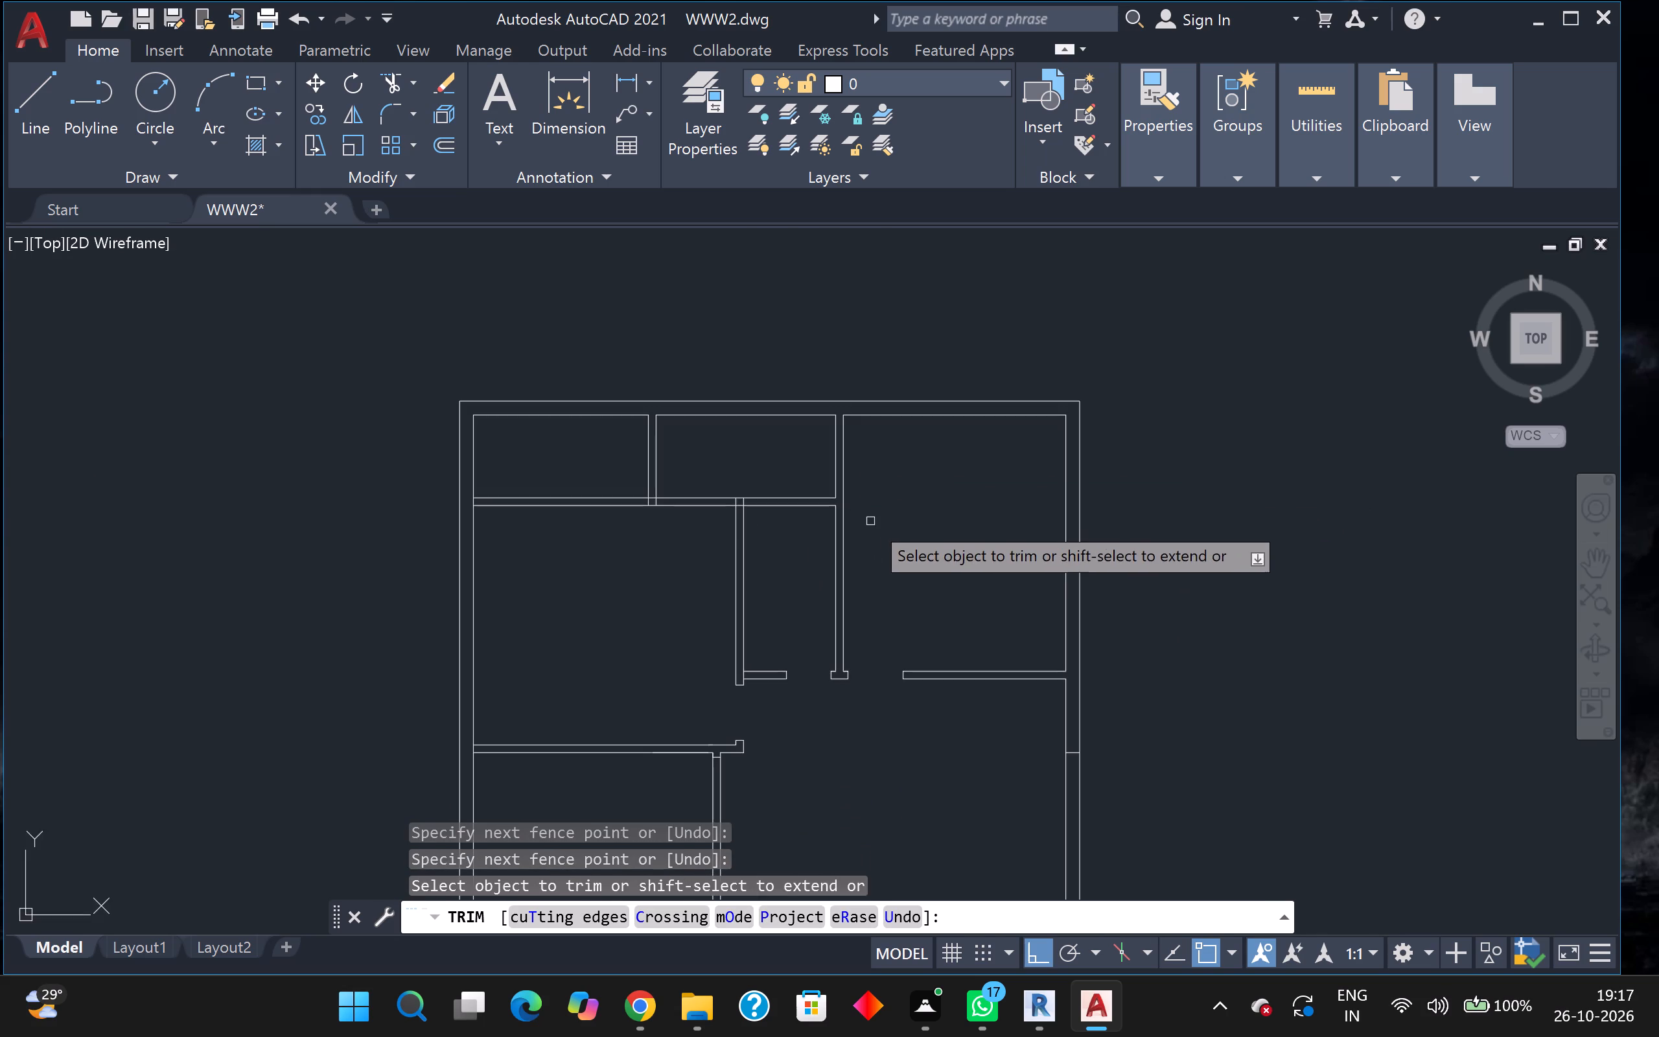
Trim the overlapping lines where the narrow room's west partition meets the small north rooms' south partition.
scroll(870, 521, "down", 2)
middle_click_drag(894, 521, 1045, 412)
scroll(1015, 414, "up", 3)
scroll(854, 397, "up", 1)
middle_click_drag(854, 397, 975, 439)
scroll(864, 401, "up", 2)
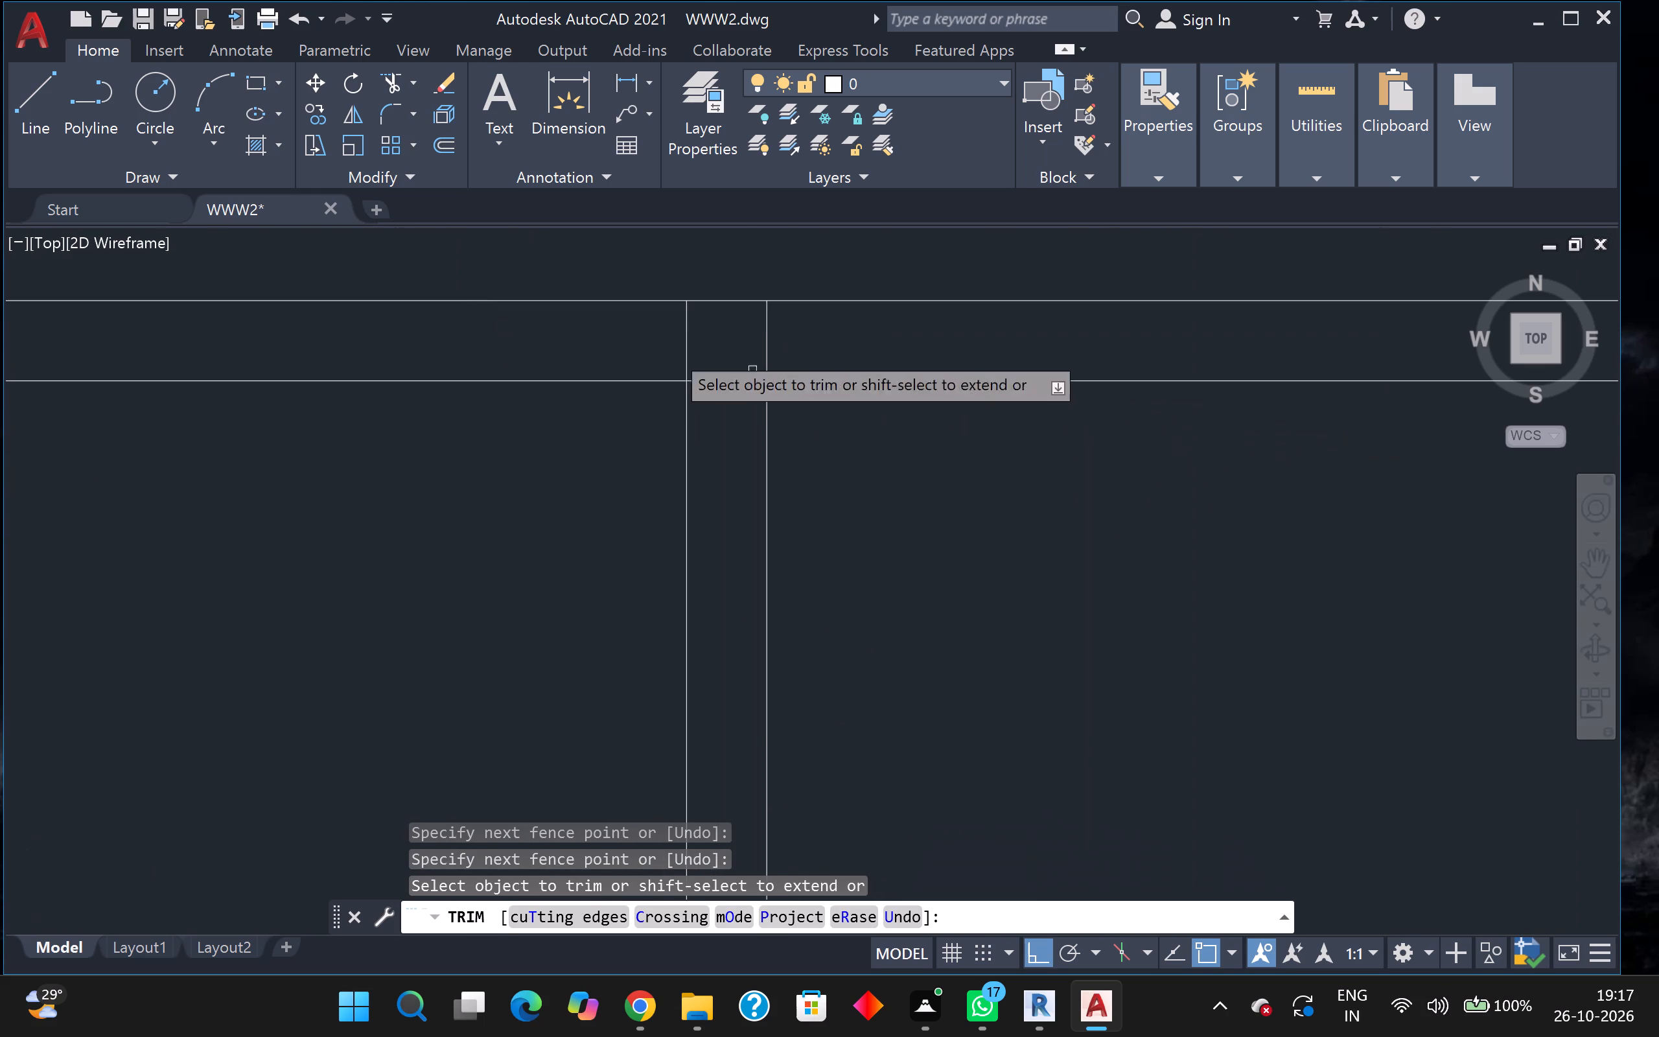
left_click_drag(539, 333, 551, 336)
left_click_drag(693, 347, 699, 347)
left_click(699, 347)
left_click_drag(712, 389, 712, 397)
left_click(717, 342)
left_click_drag(767, 341, 778, 341)
scroll(779, 342, "down", 1)
left_click(779, 342)
left_click(729, 344)
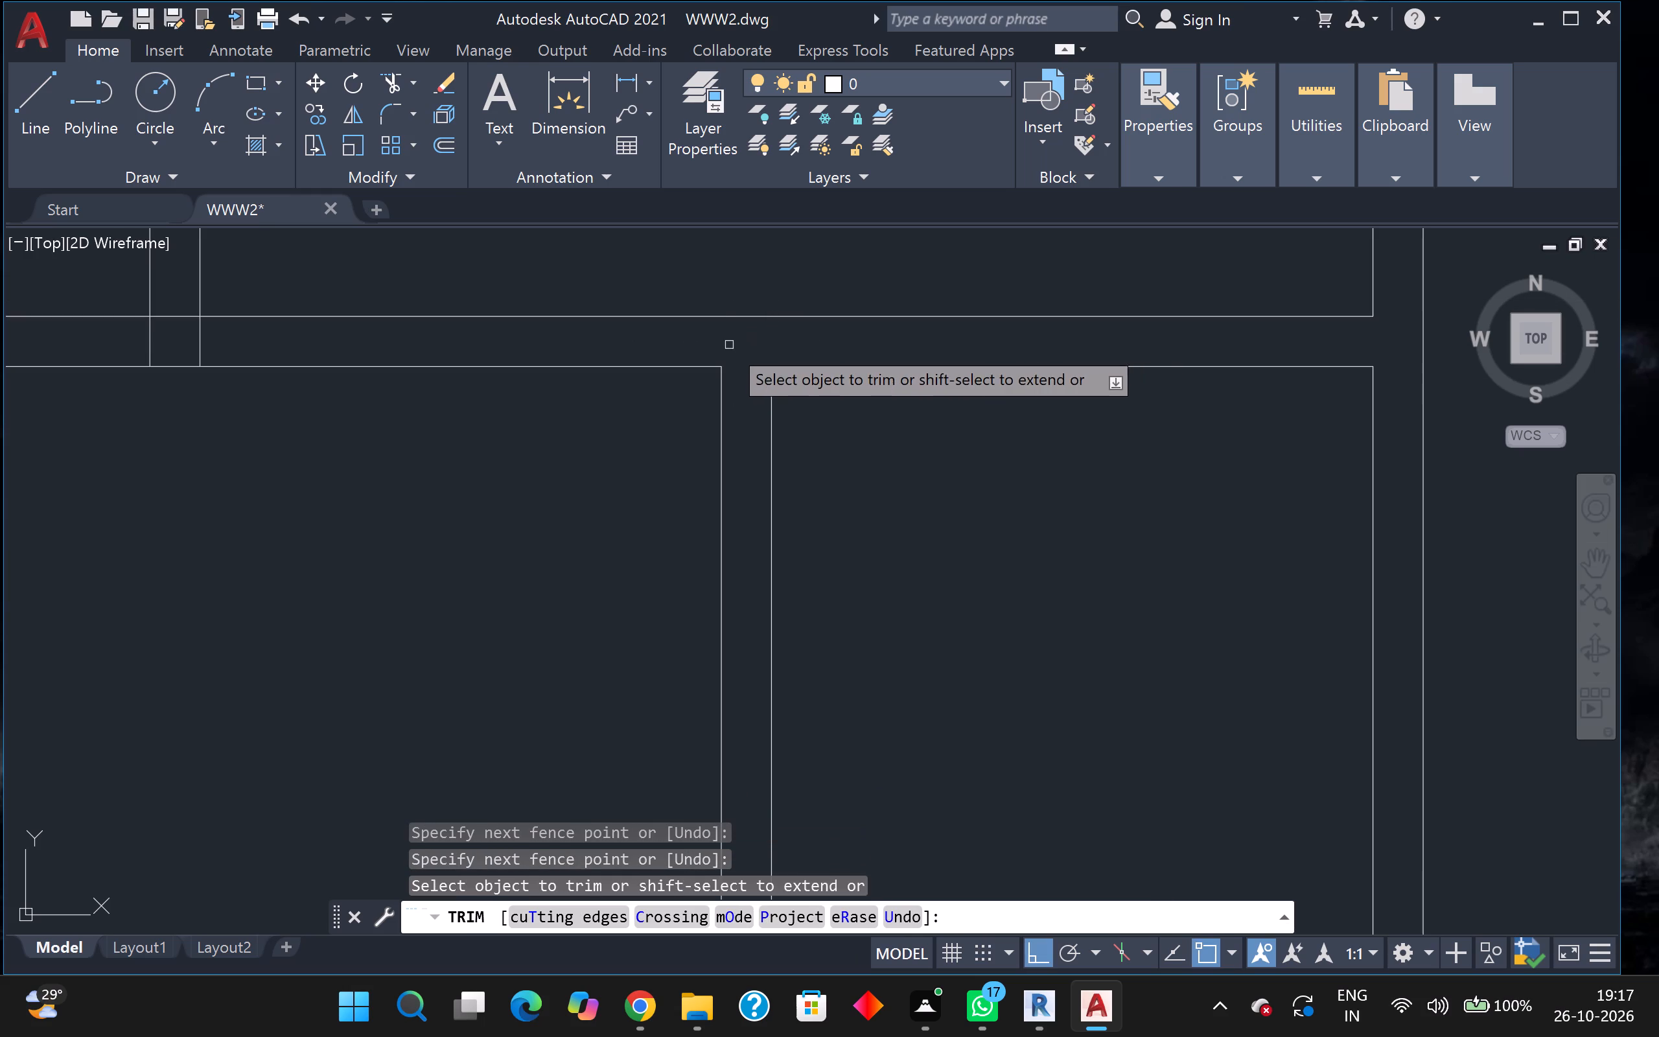
scroll(728, 345, "down", 3)
scroll(808, 373, "down", 3)
middle_click_drag(808, 373, 888, 323)
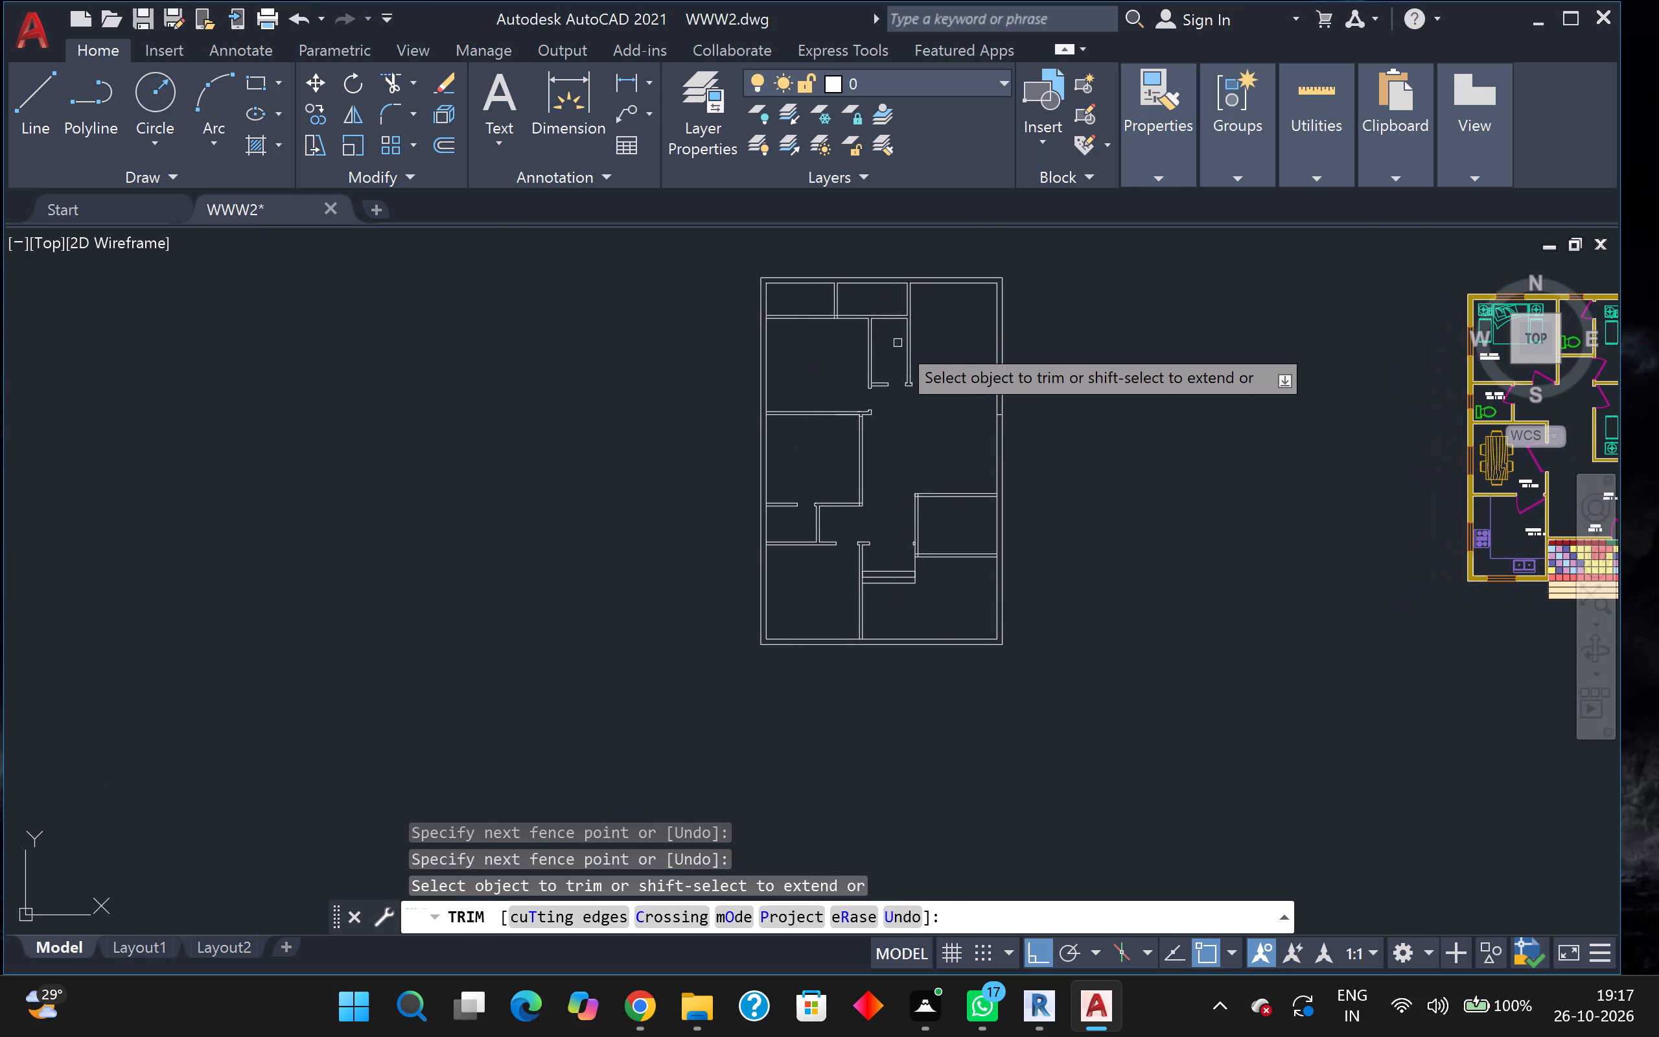
key("Escape")
Draw a 2'5" door-opening outline across the northwest small room's 5" south partition, offset 3" west of the room's east partition.
scroll(870, 342, "up", 2)
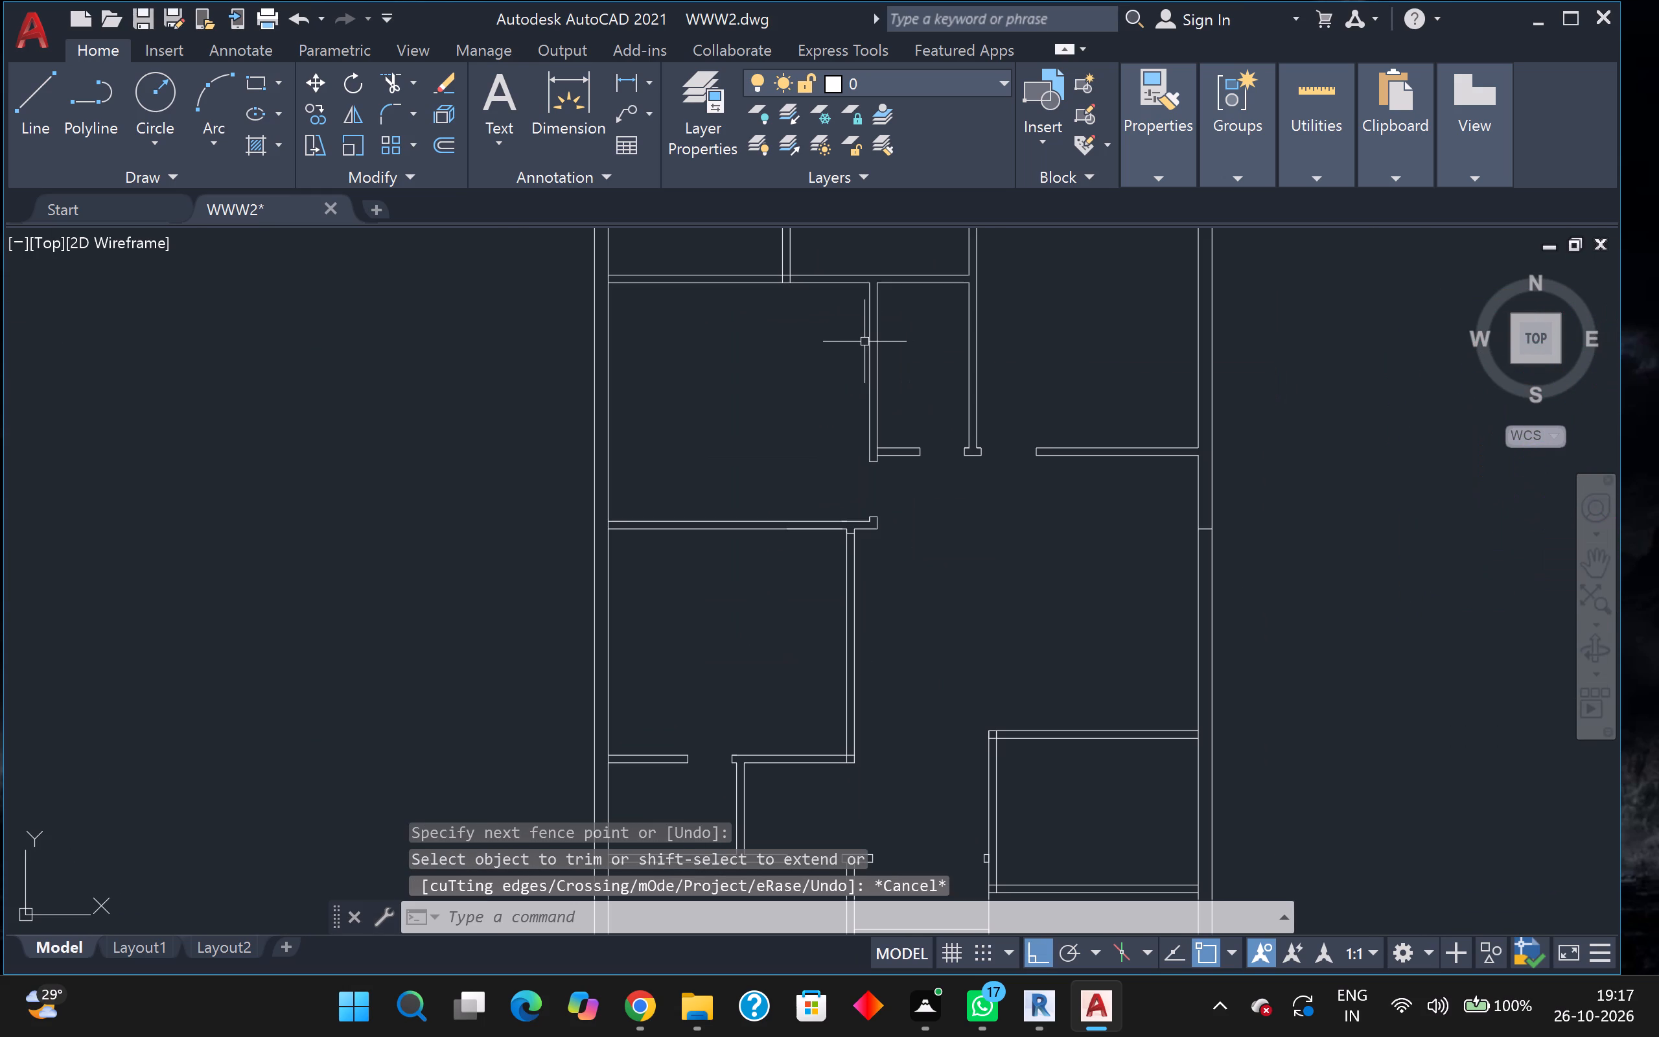
key("l")
key("Return")
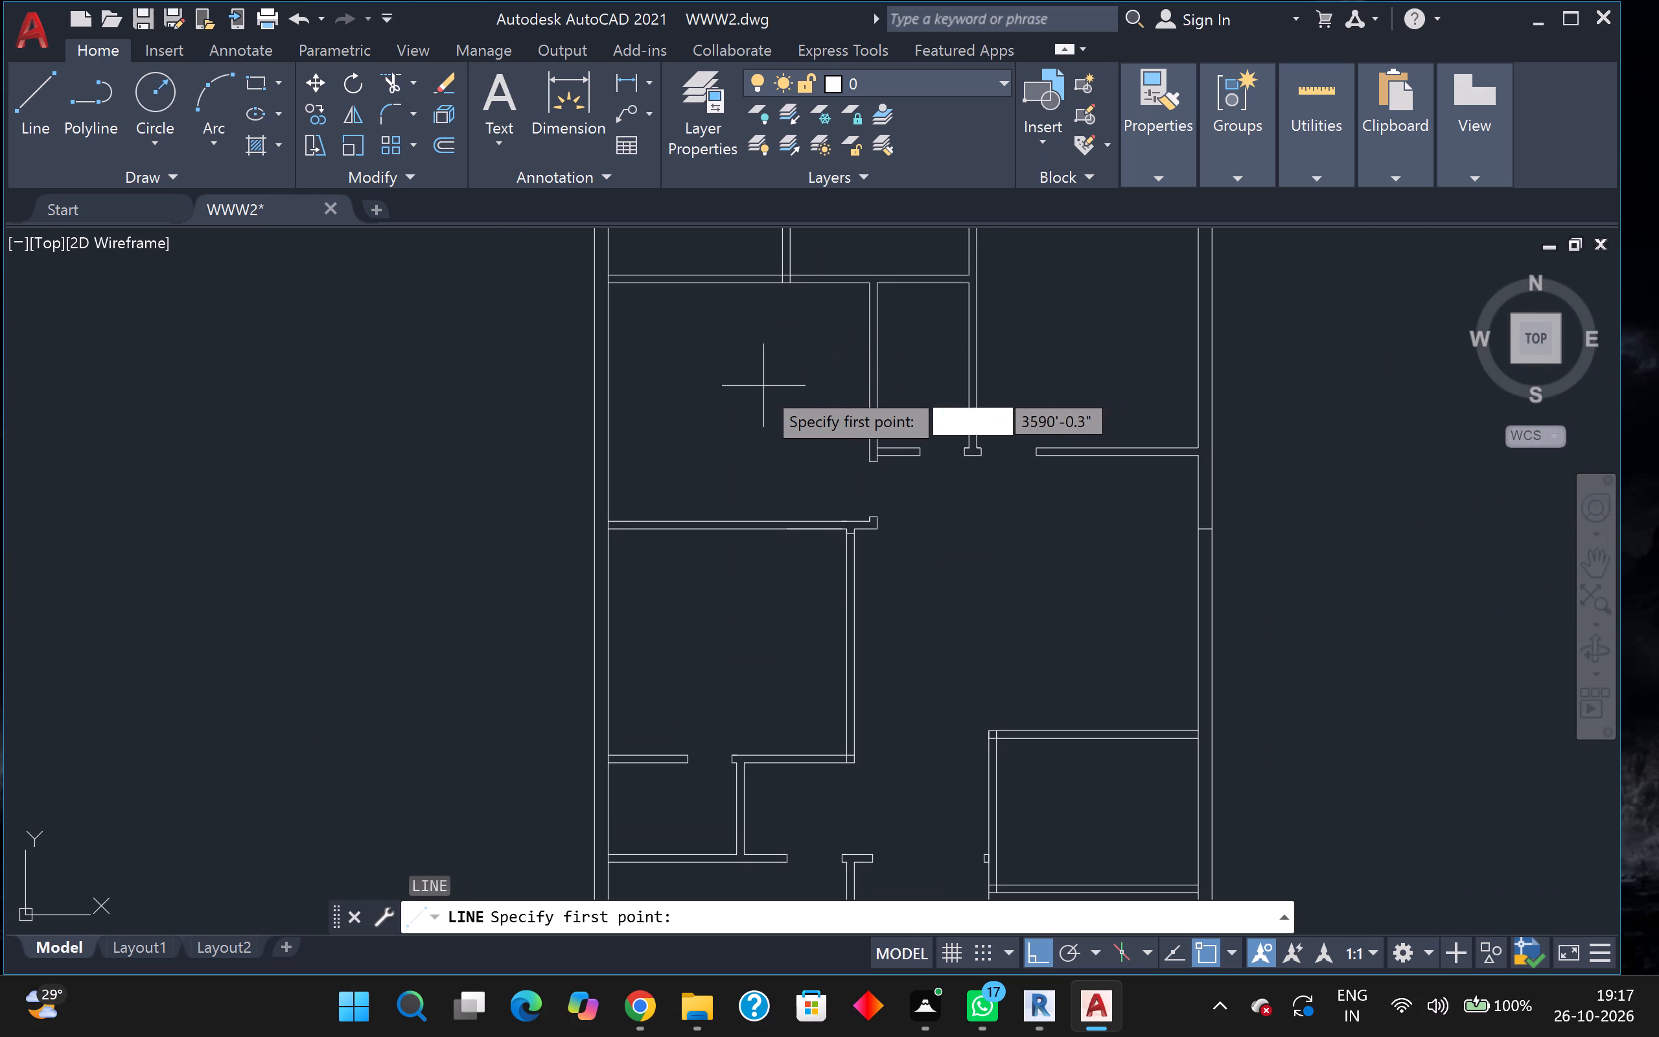
middle_click_drag(761, 387, 942, 555)
scroll(960, 477, "up", 2)
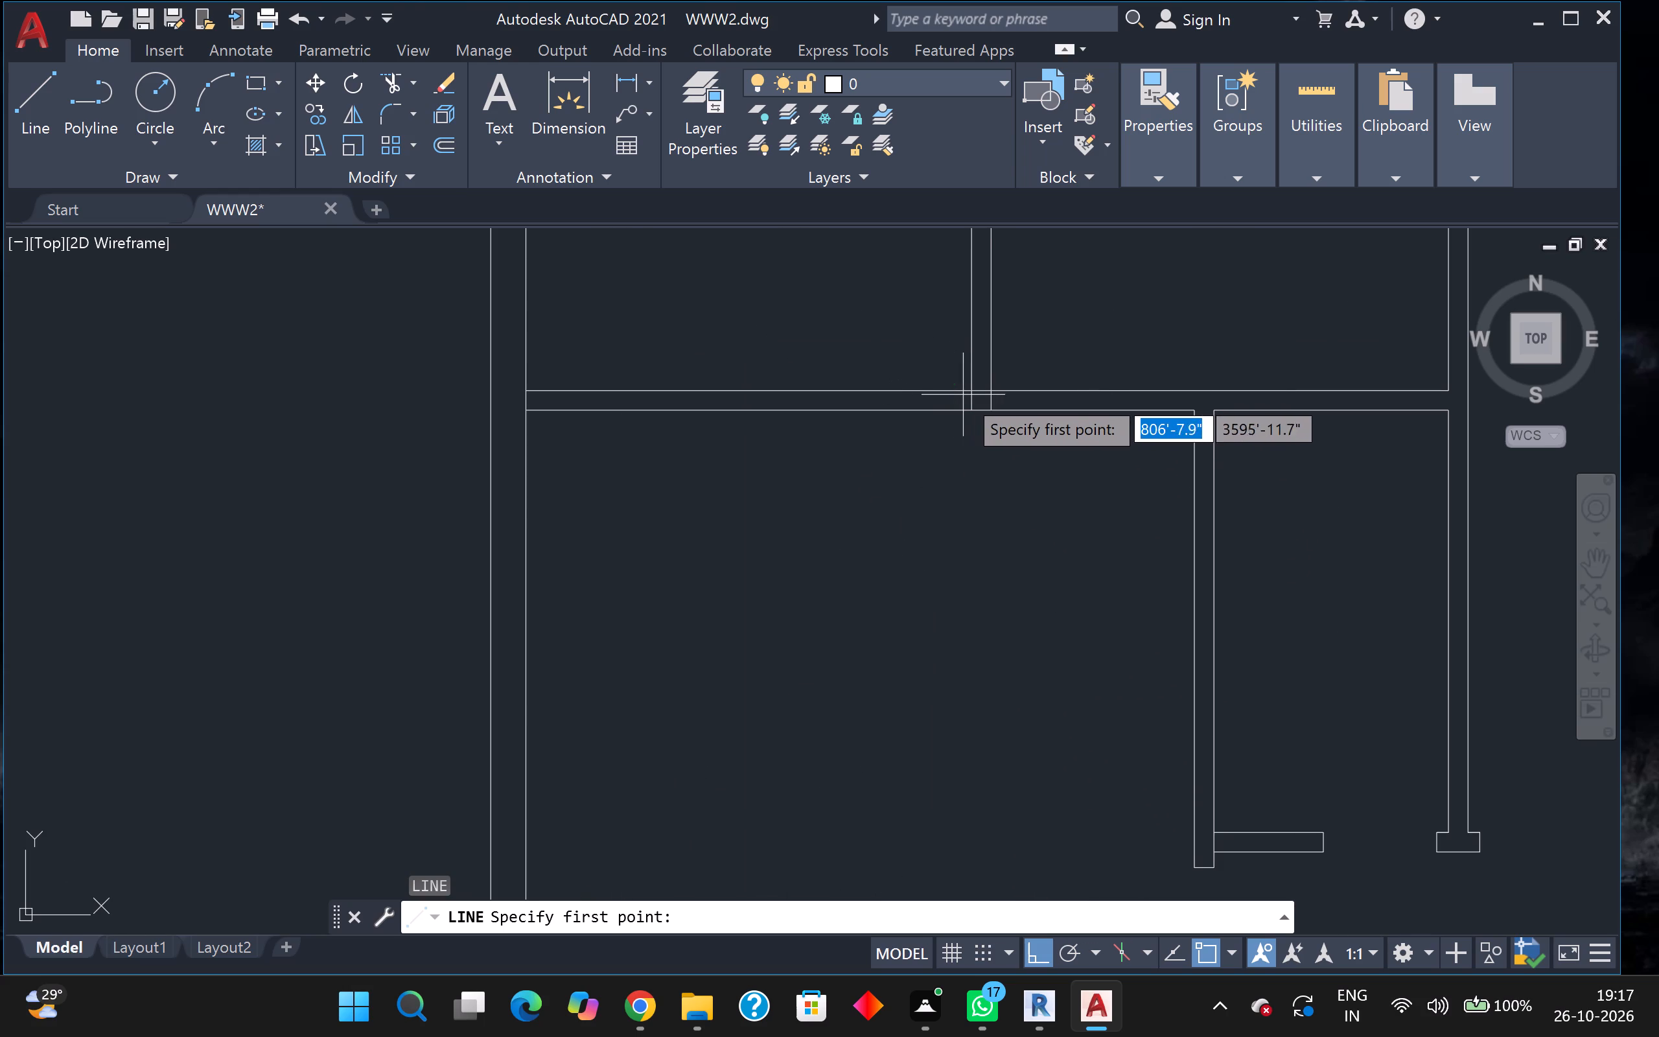
left_click(965, 395)
scroll(952, 395, "up", 1)
key("3")
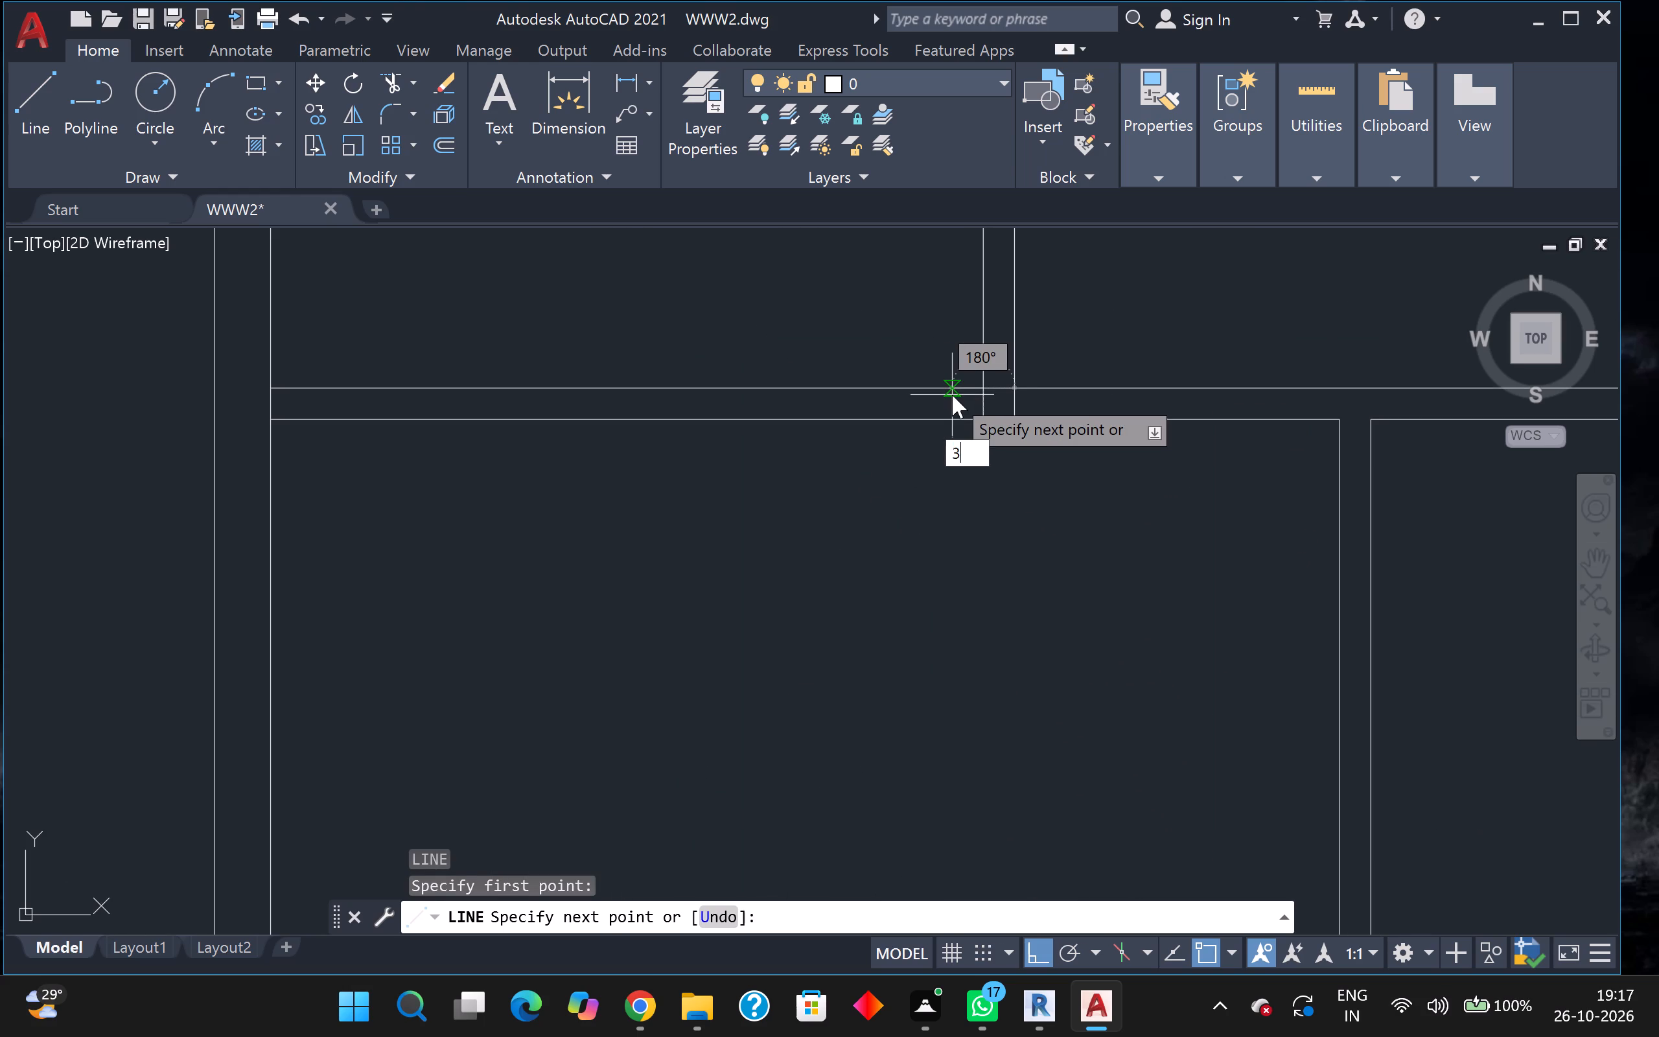
key("Return")
scroll(940, 491, "up", 1)
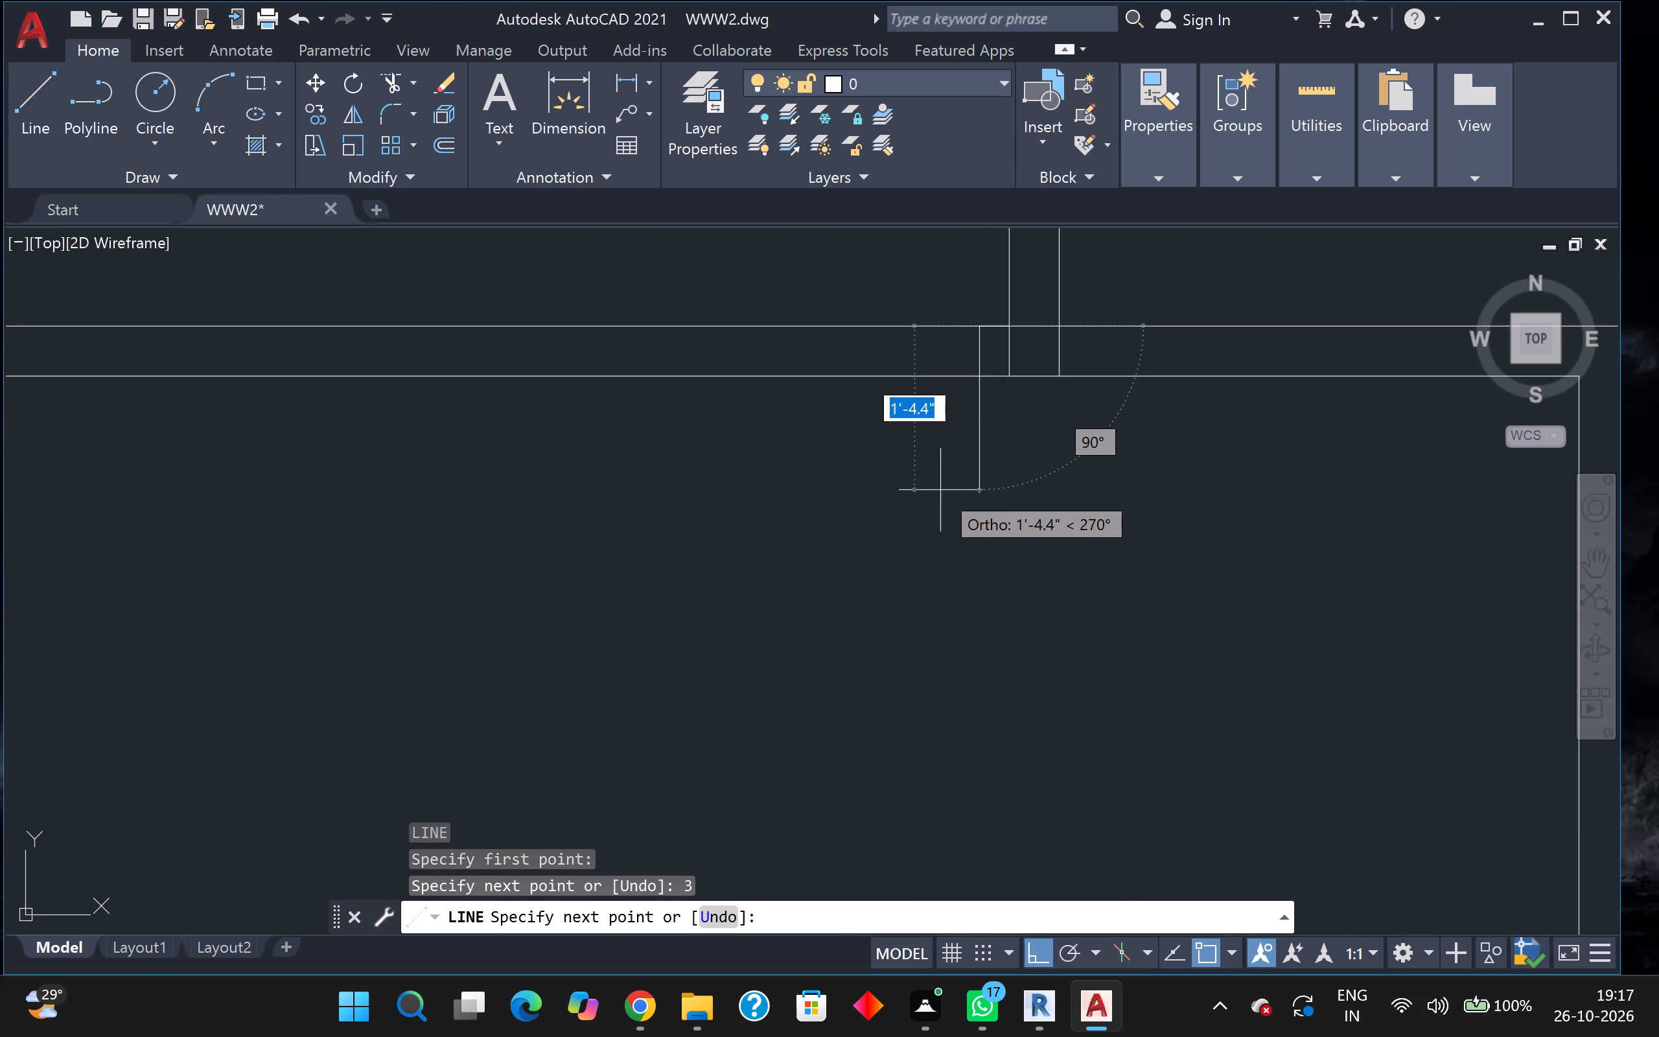
key("5")
key("Return")
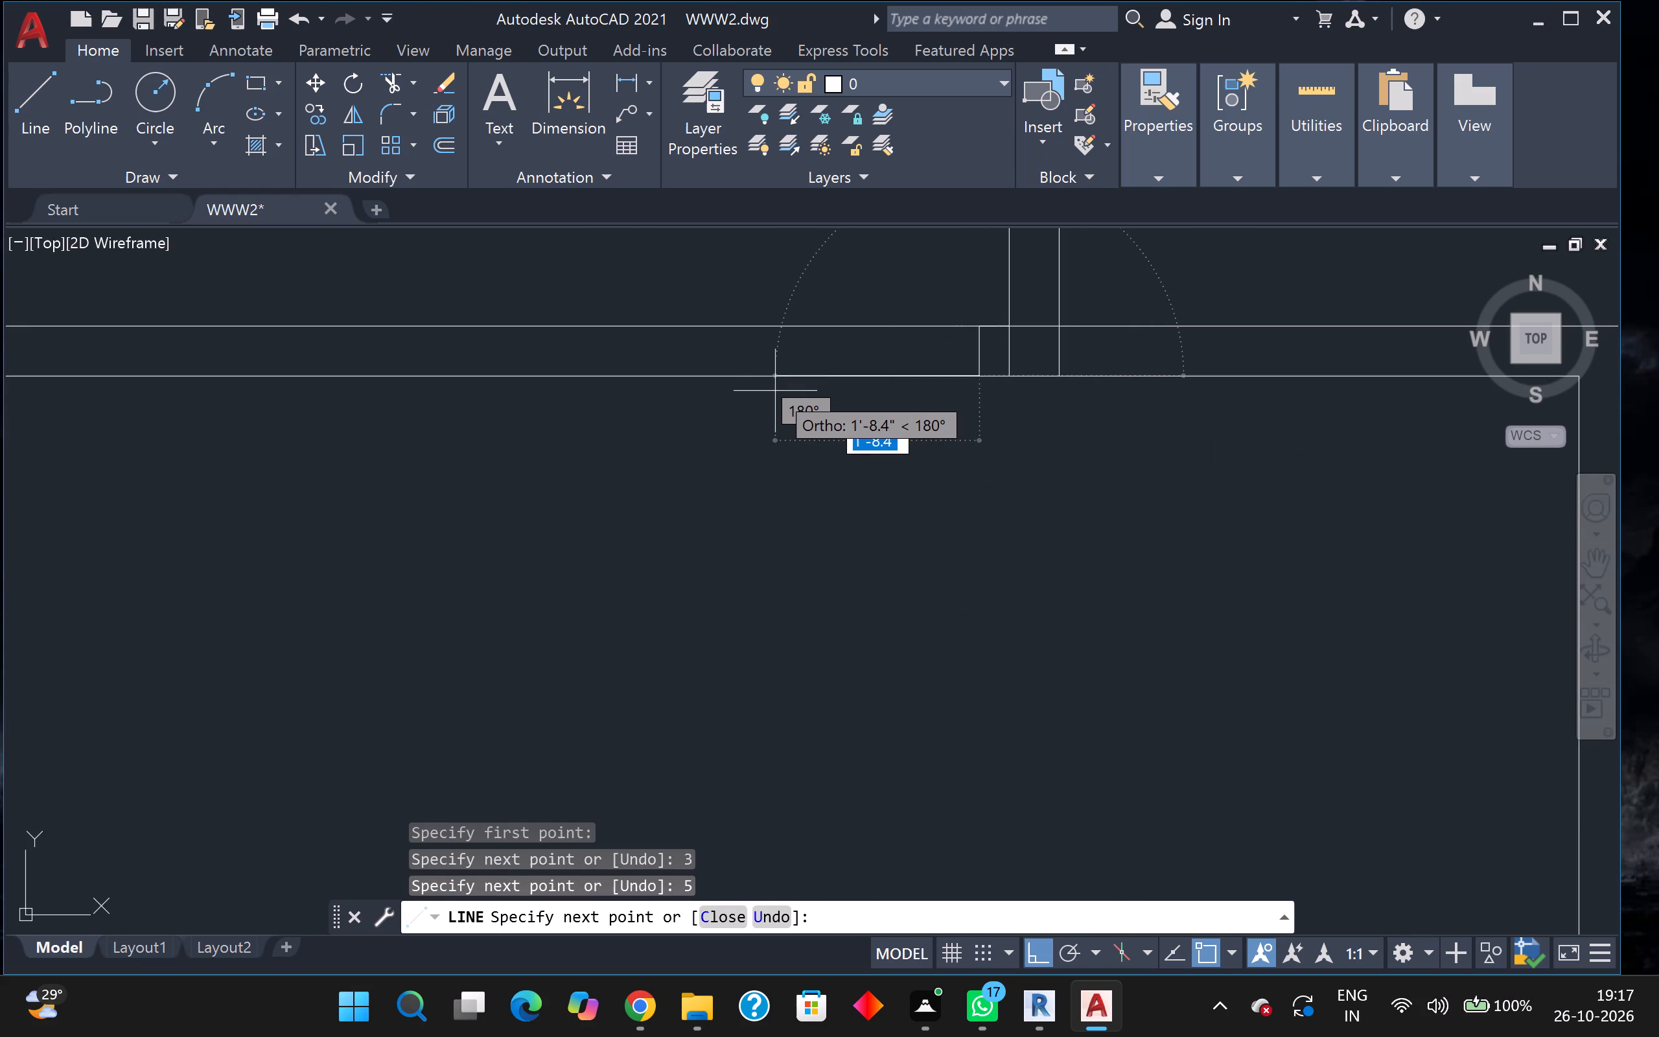
key("3")
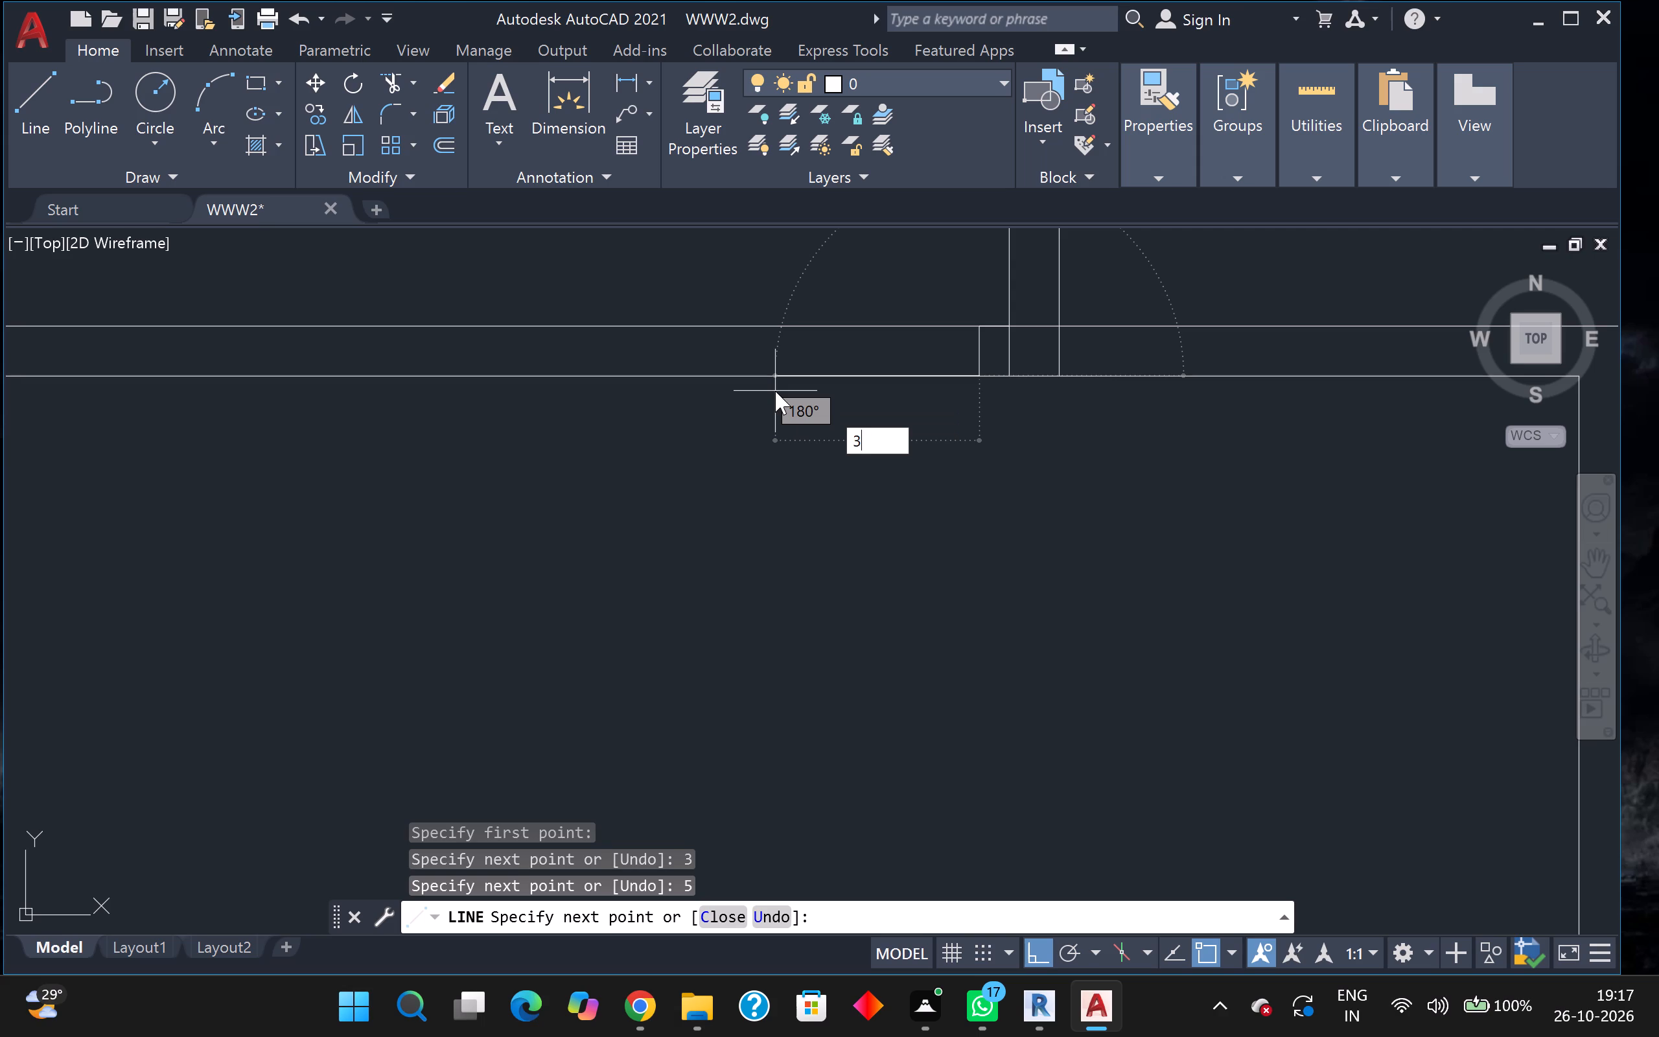
key("BackSpace")
type("2'5")
key("Return")
scroll(768, 369, "up", 1)
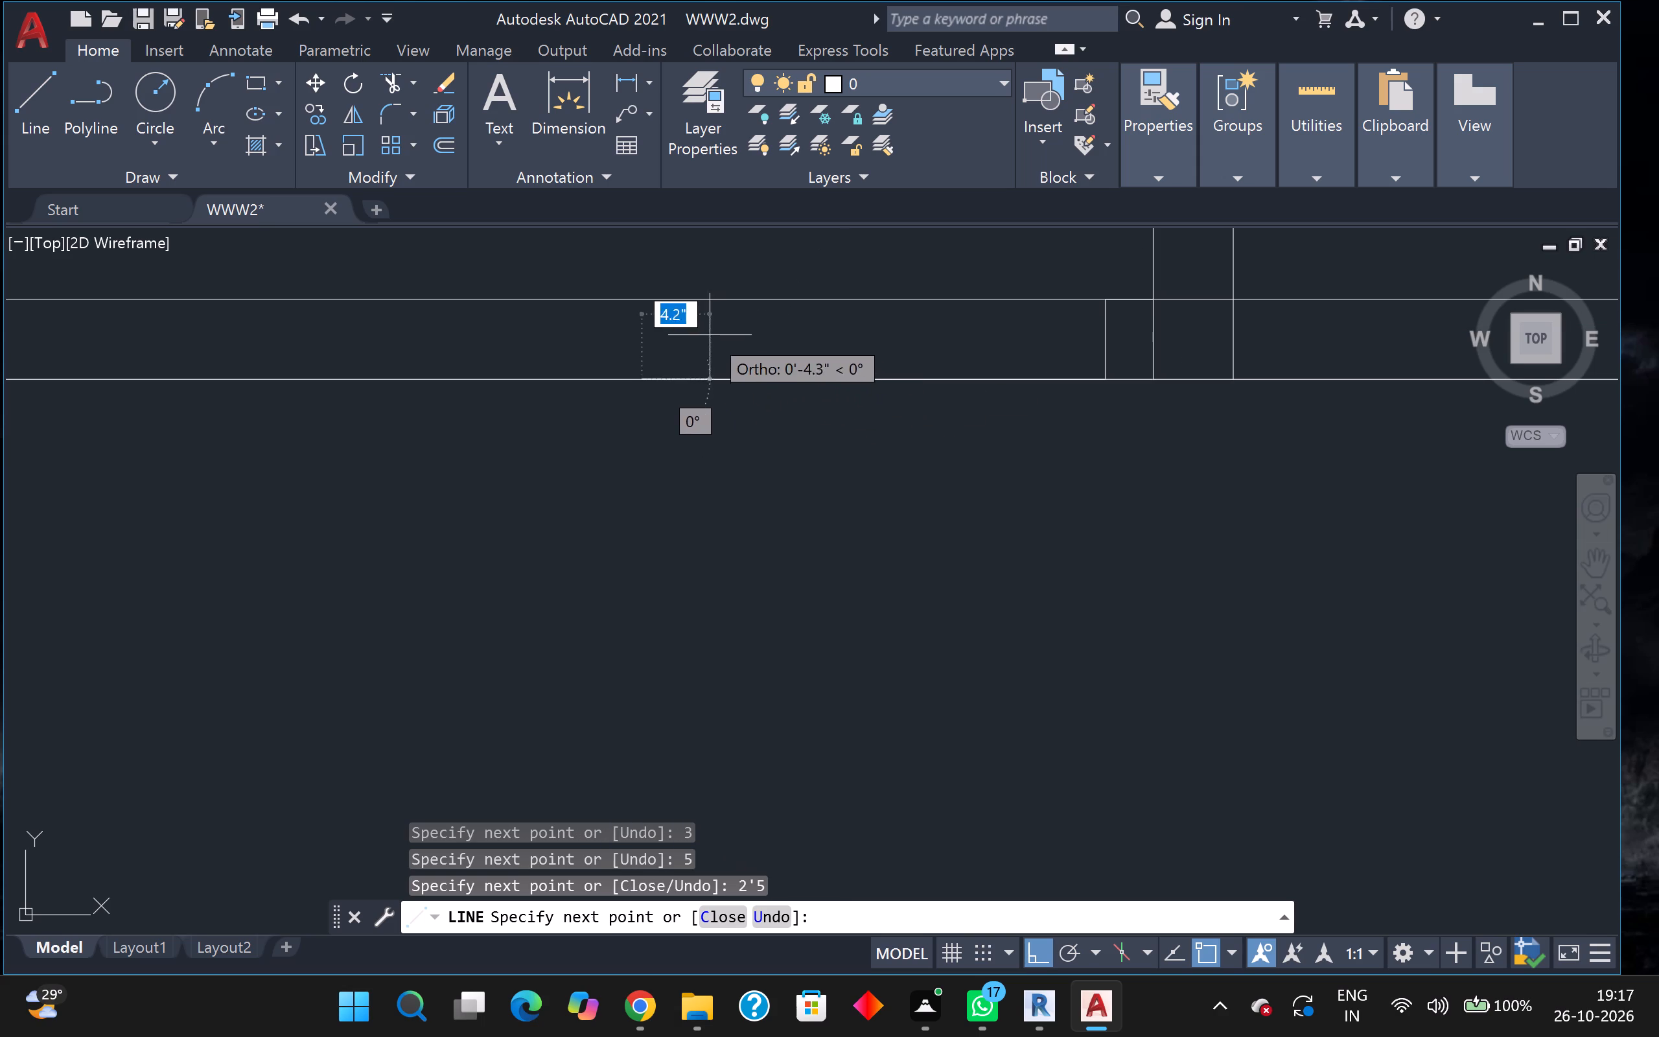
left_click(645, 299)
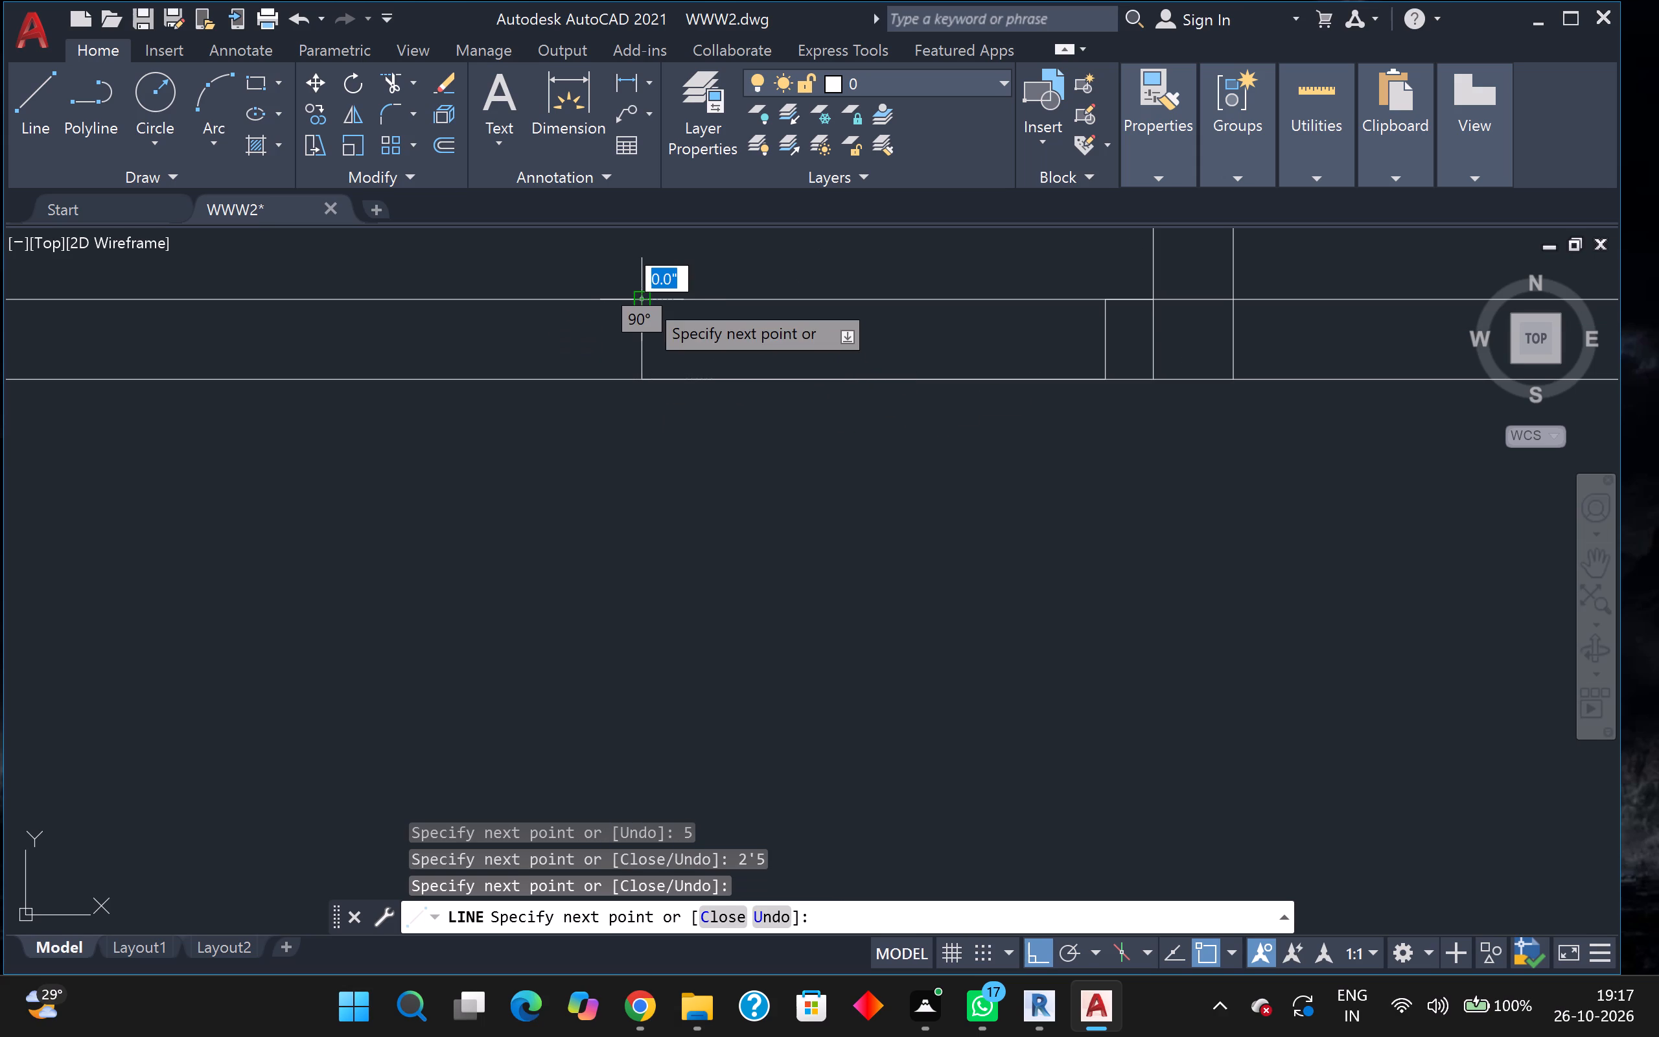
key("Escape")
Trim both faces of the northwest small room's south partition between the new door jambs.
scroll(645, 299, "down", 3)
middle_click_drag(716, 365, 974, 564)
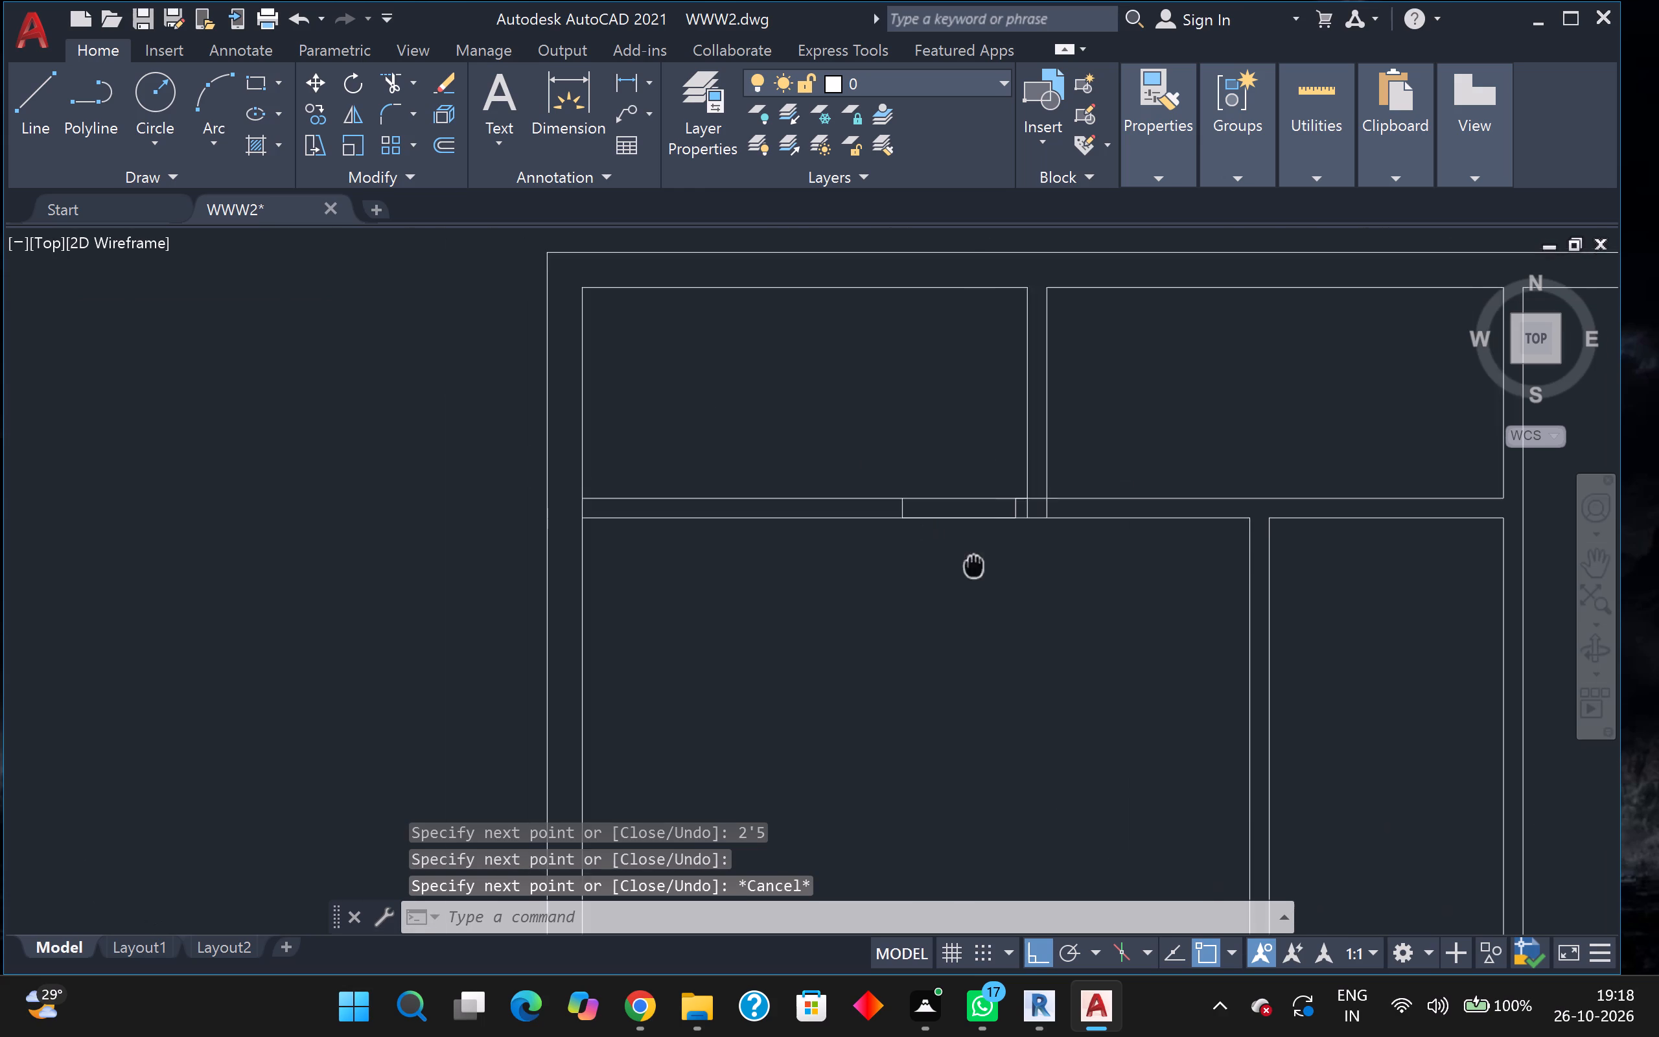
middle_click_drag(974, 564, 942, 550)
left_click(405, 91)
left_click(897, 568)
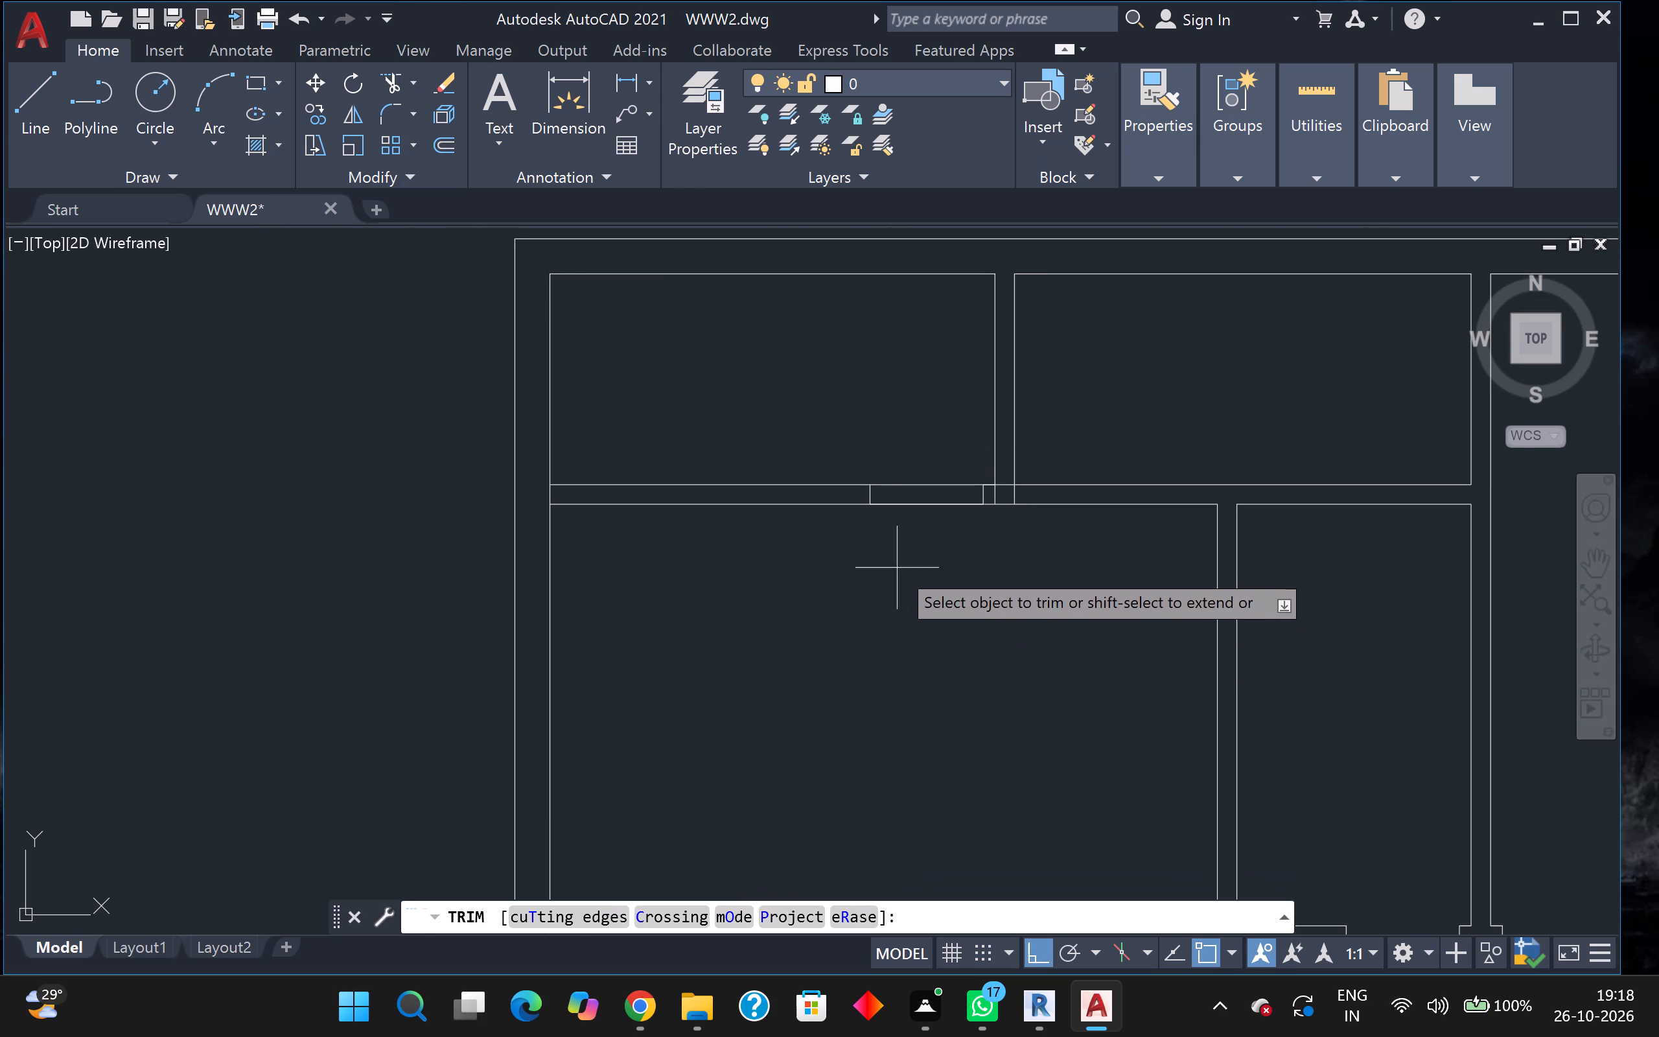
left_click(928, 426)
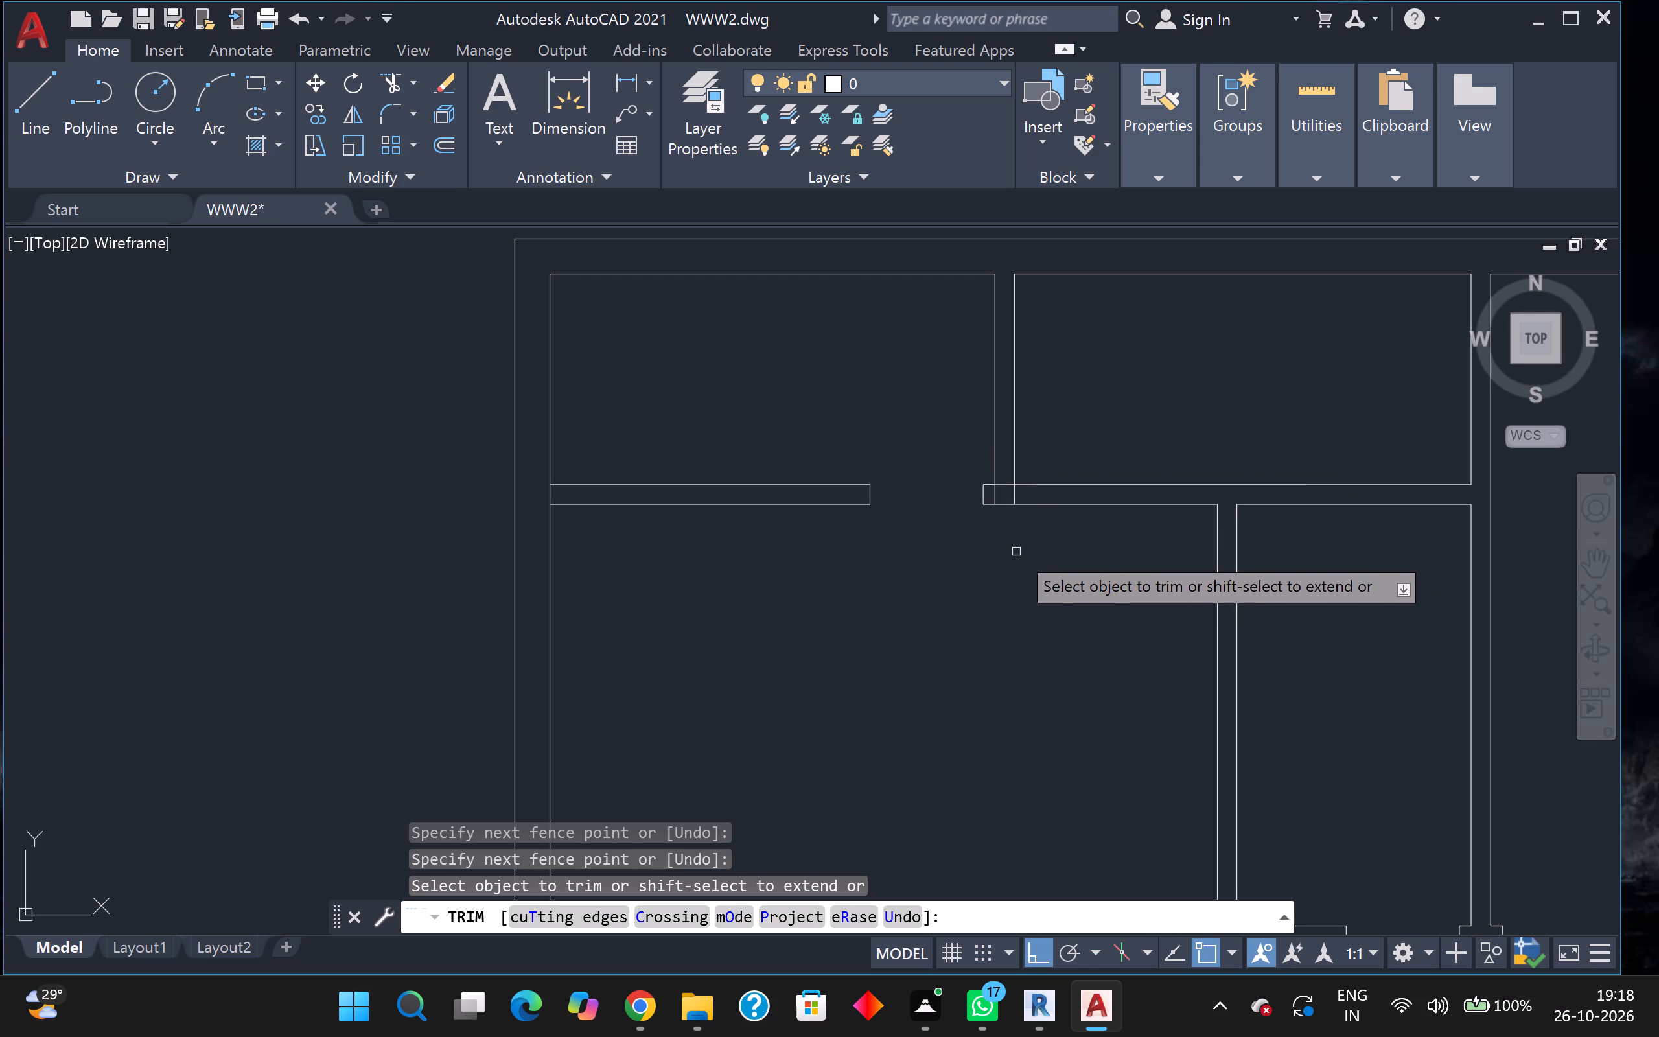
Trim the overlapping lines where the partition between the two small north rooms meets their south partition, beside the new doorway.
scroll(1004, 546, "up", 2)
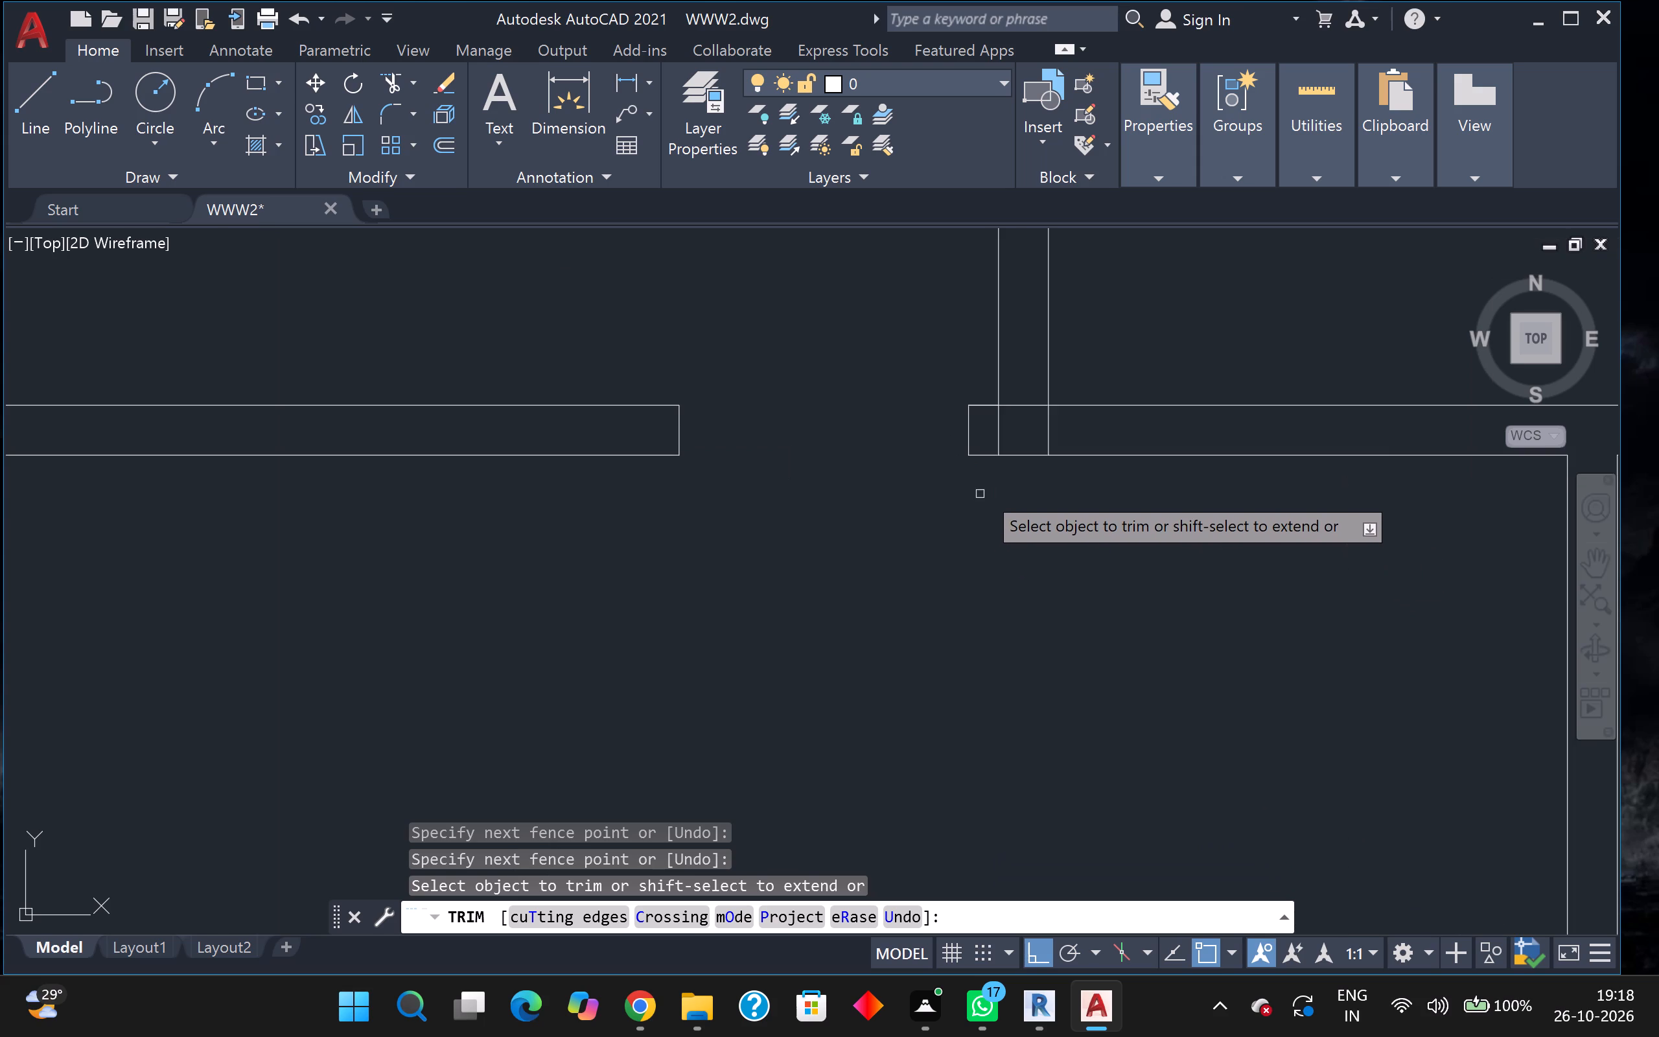
scroll(995, 432, "up", 1)
left_click(995, 430)
left_click(1036, 428)
left_click_drag(1036, 402, 1032, 360)
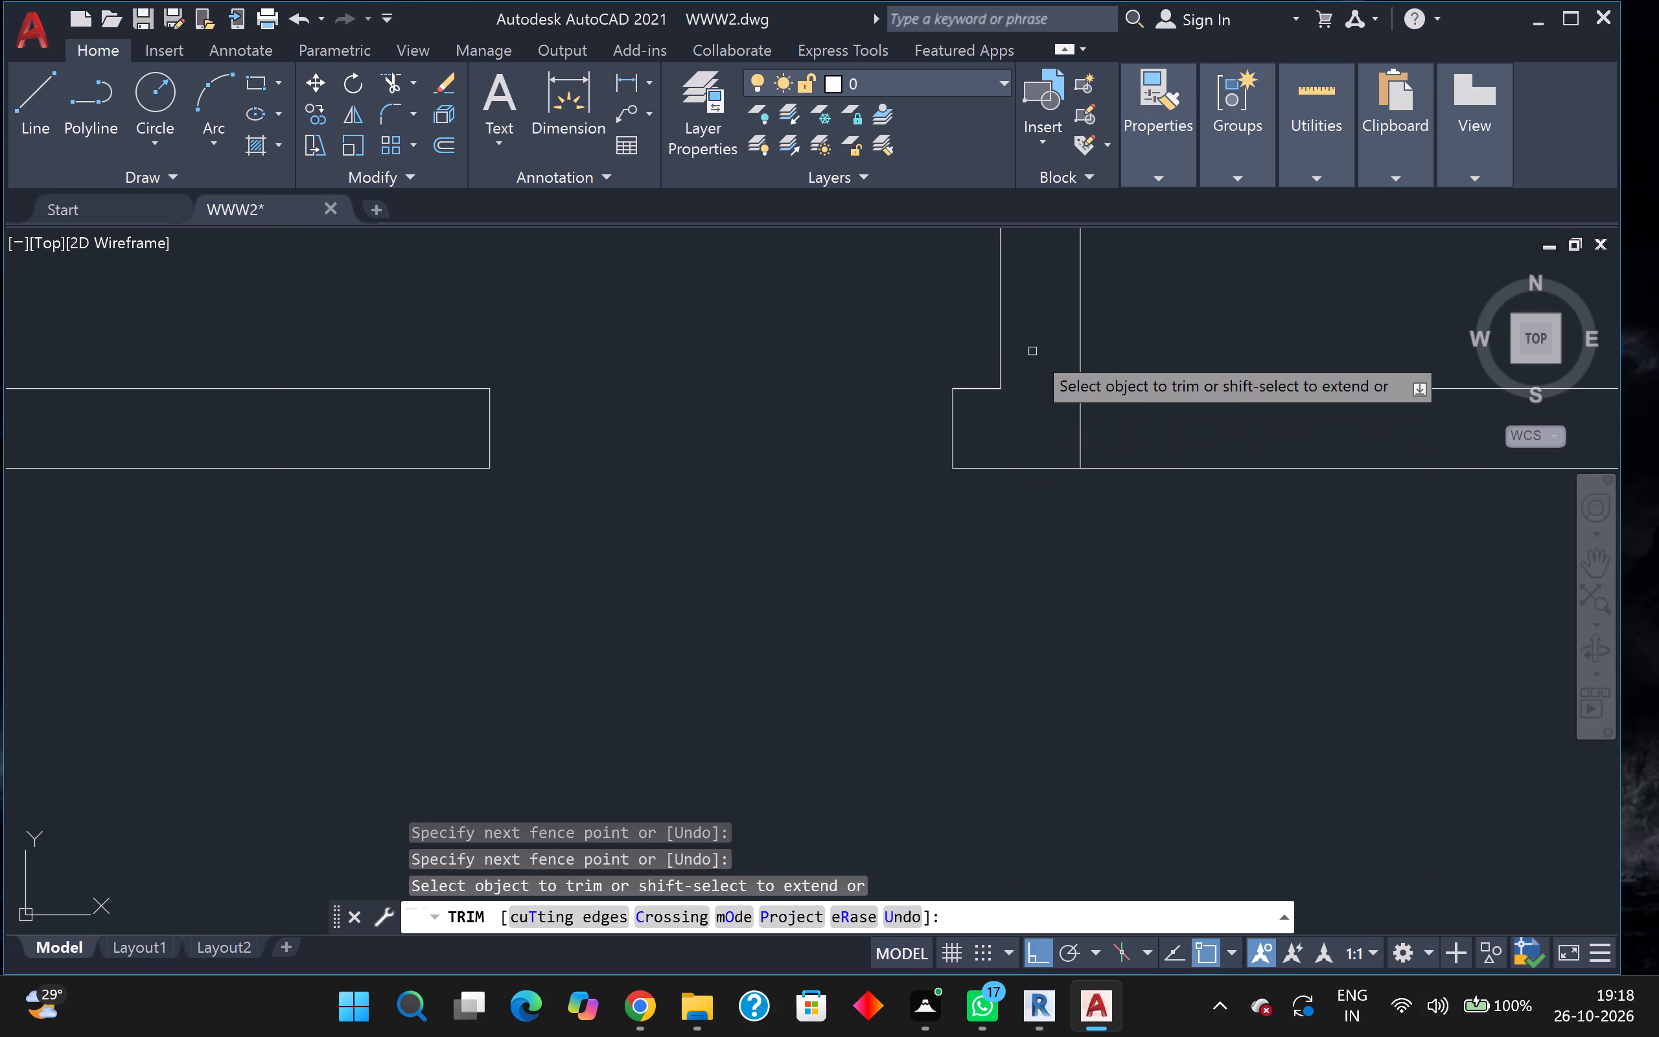
left_click_drag(1047, 382, 1060, 405)
scroll(1063, 410, "down", 3)
scroll(1069, 423, "up", 1)
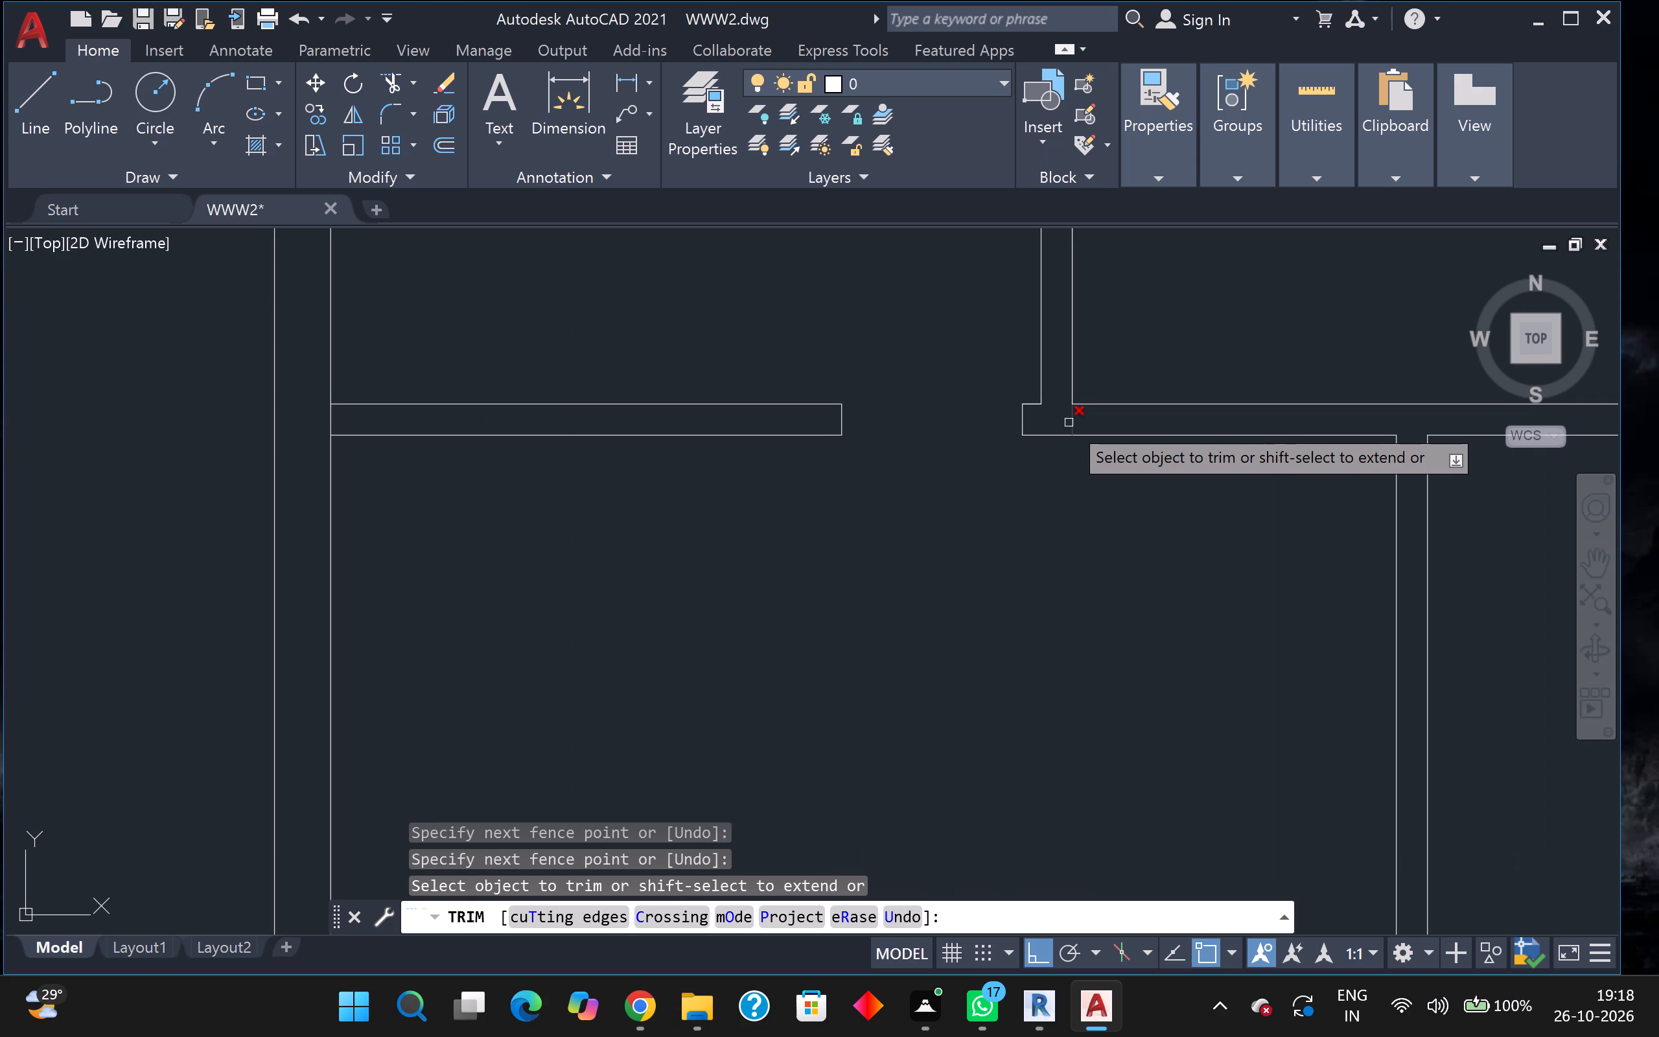
left_click(1069, 423)
scroll(1040, 460, "down", 3)
Trim the narrow room's west partition line between the faces of the short south partition stub.
middle_click_drag(1041, 531, 1034, 530)
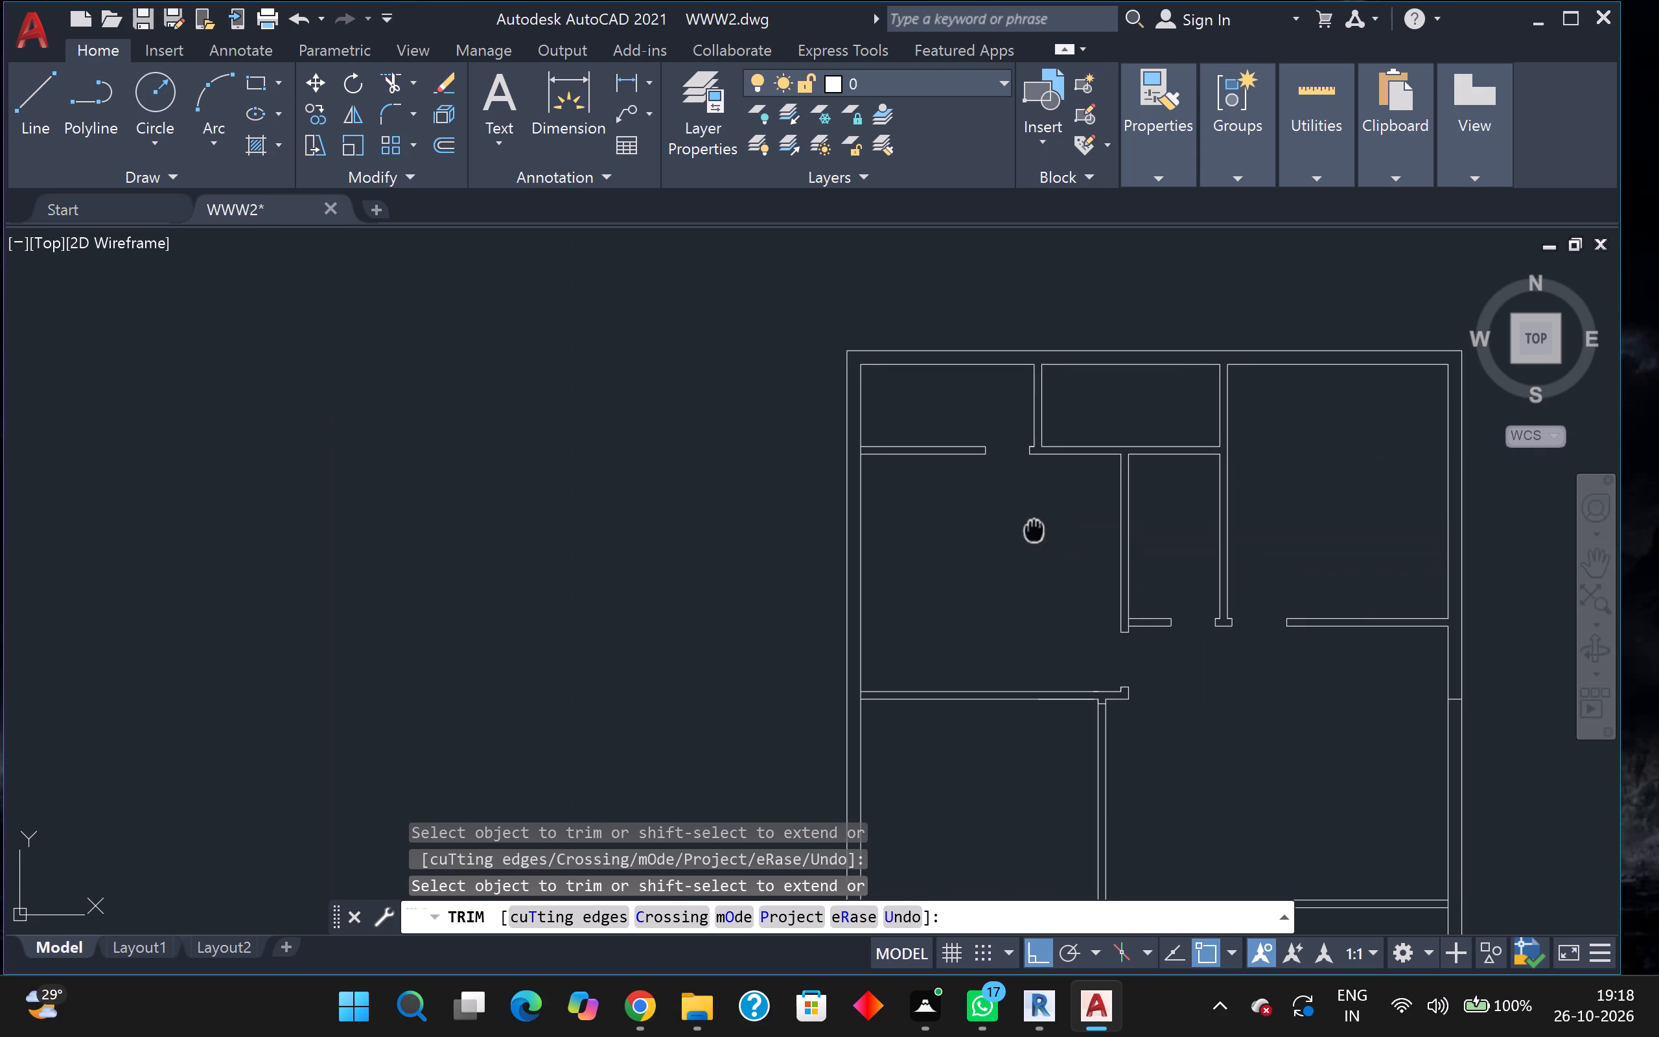
middle_click_drag(1034, 530, 970, 458)
scroll(1058, 533, "up", 3)
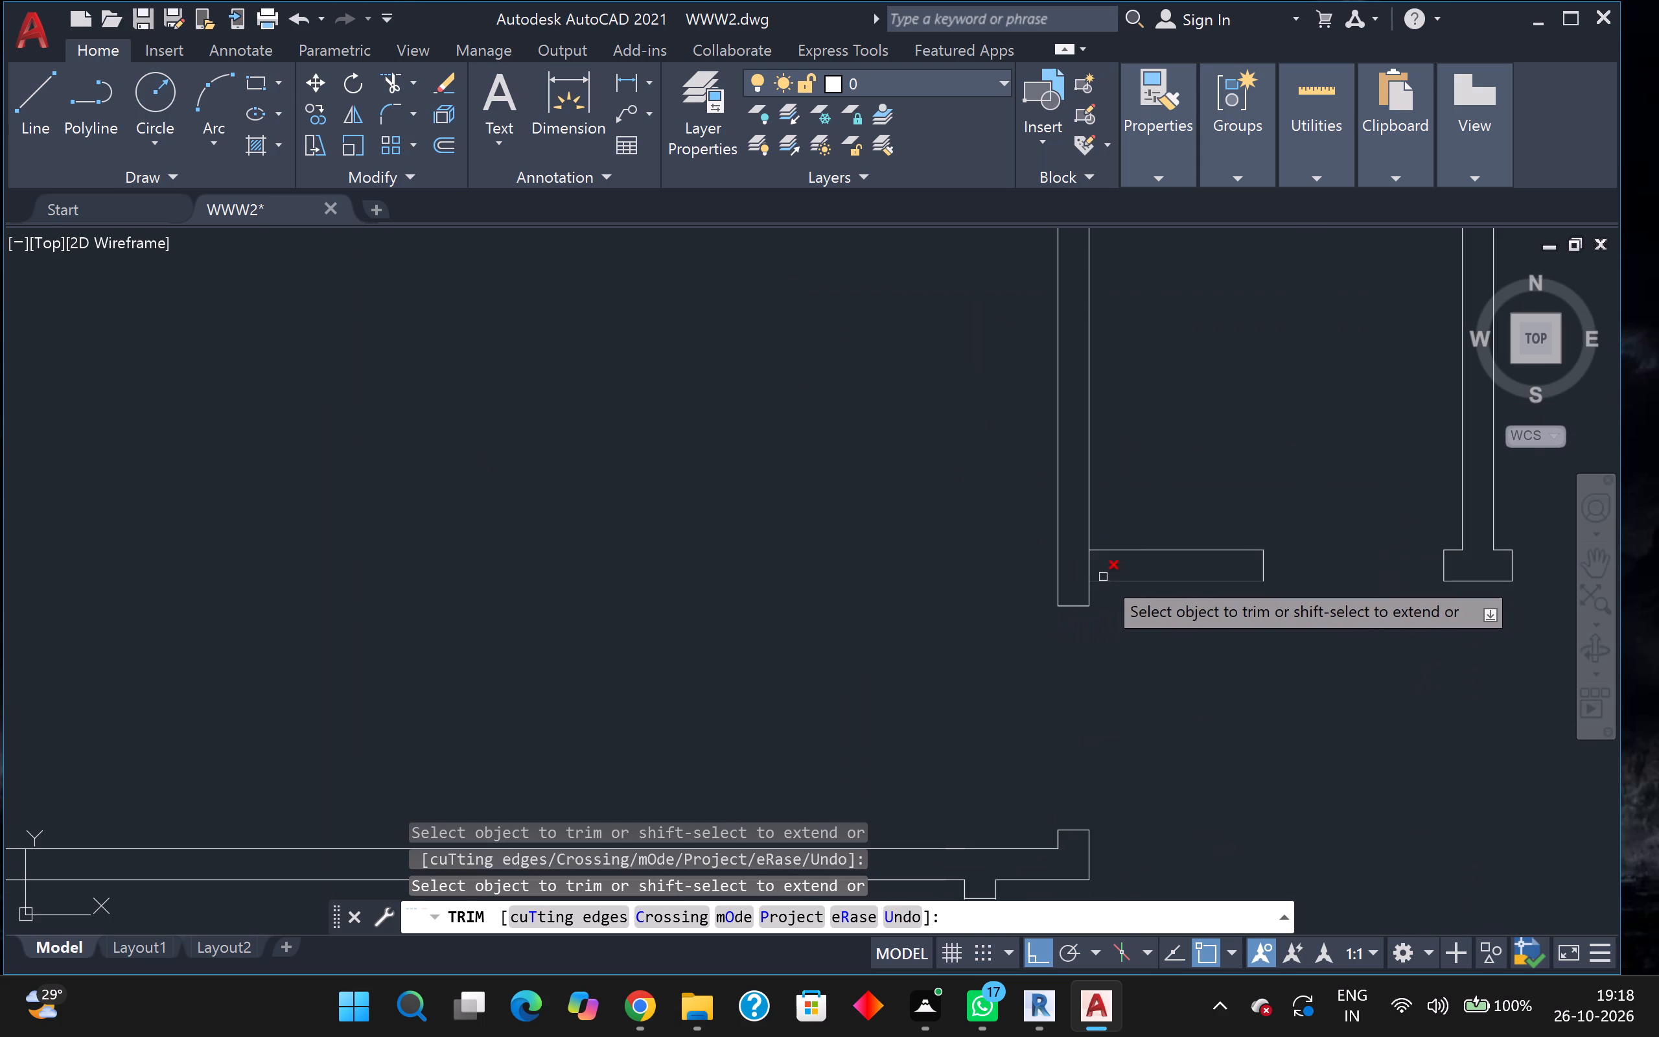
left_click(1091, 574)
scroll(1145, 592, "down", 4)
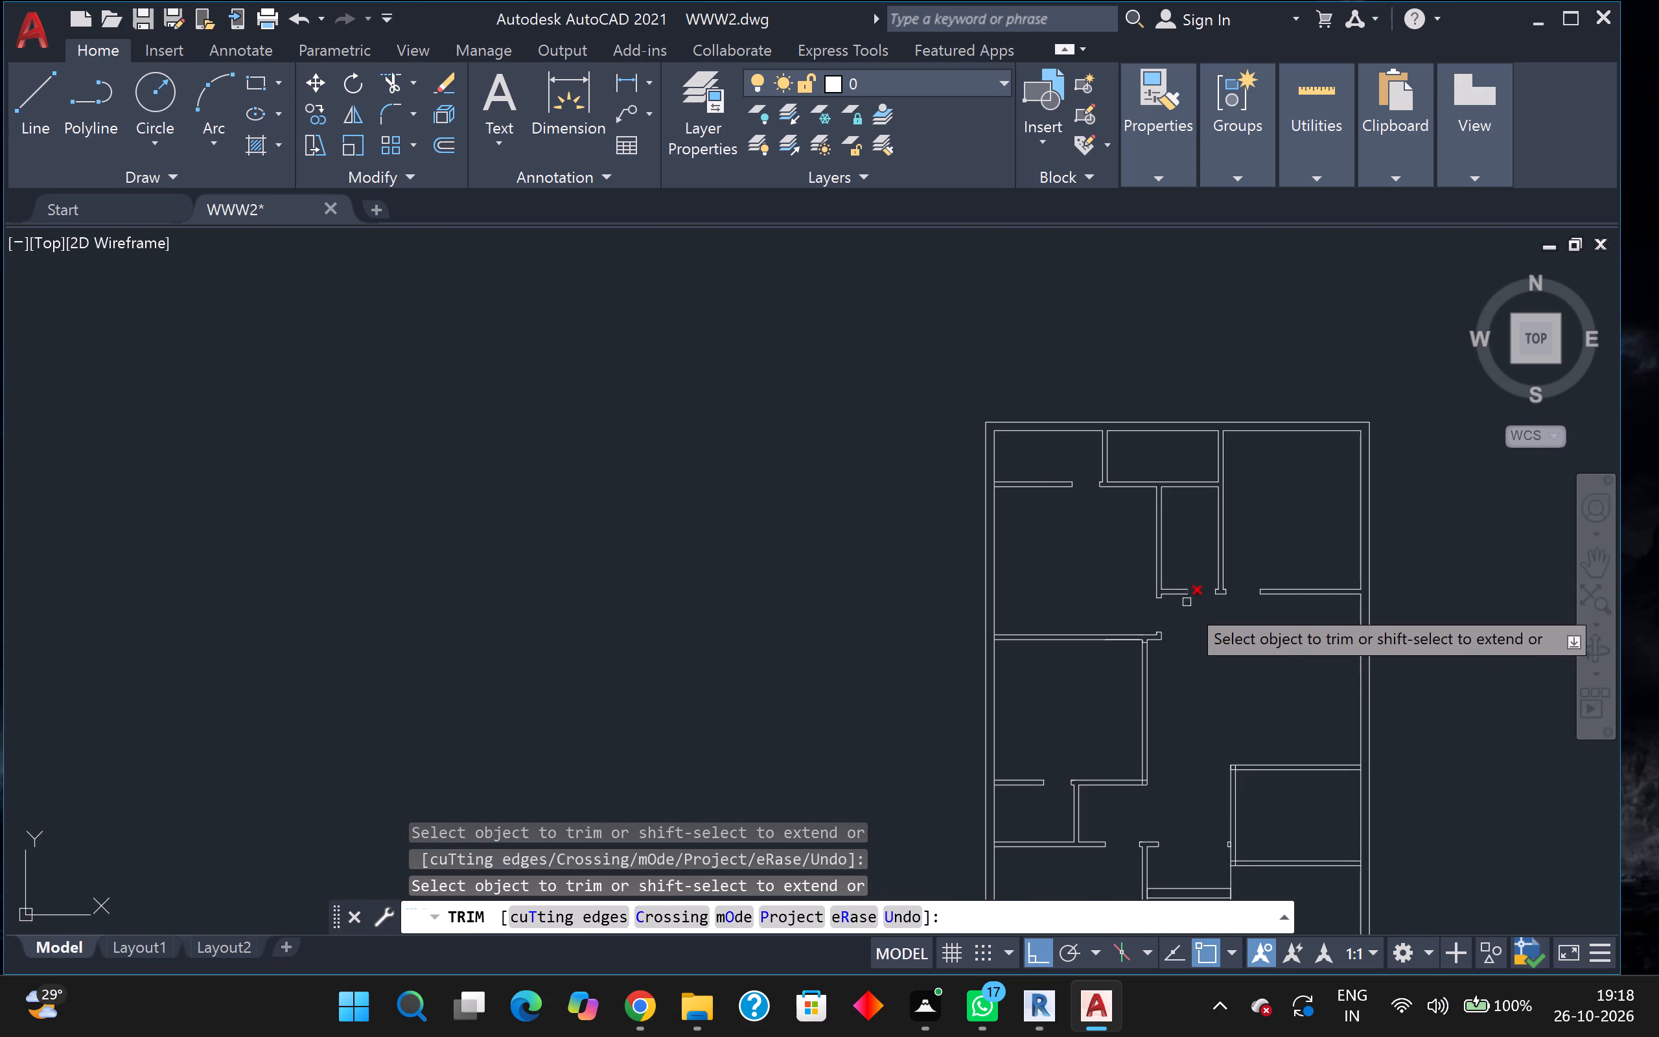
scroll(1172, 635, "up", 2)
middle_click_drag(1155, 663, 1196, 461)
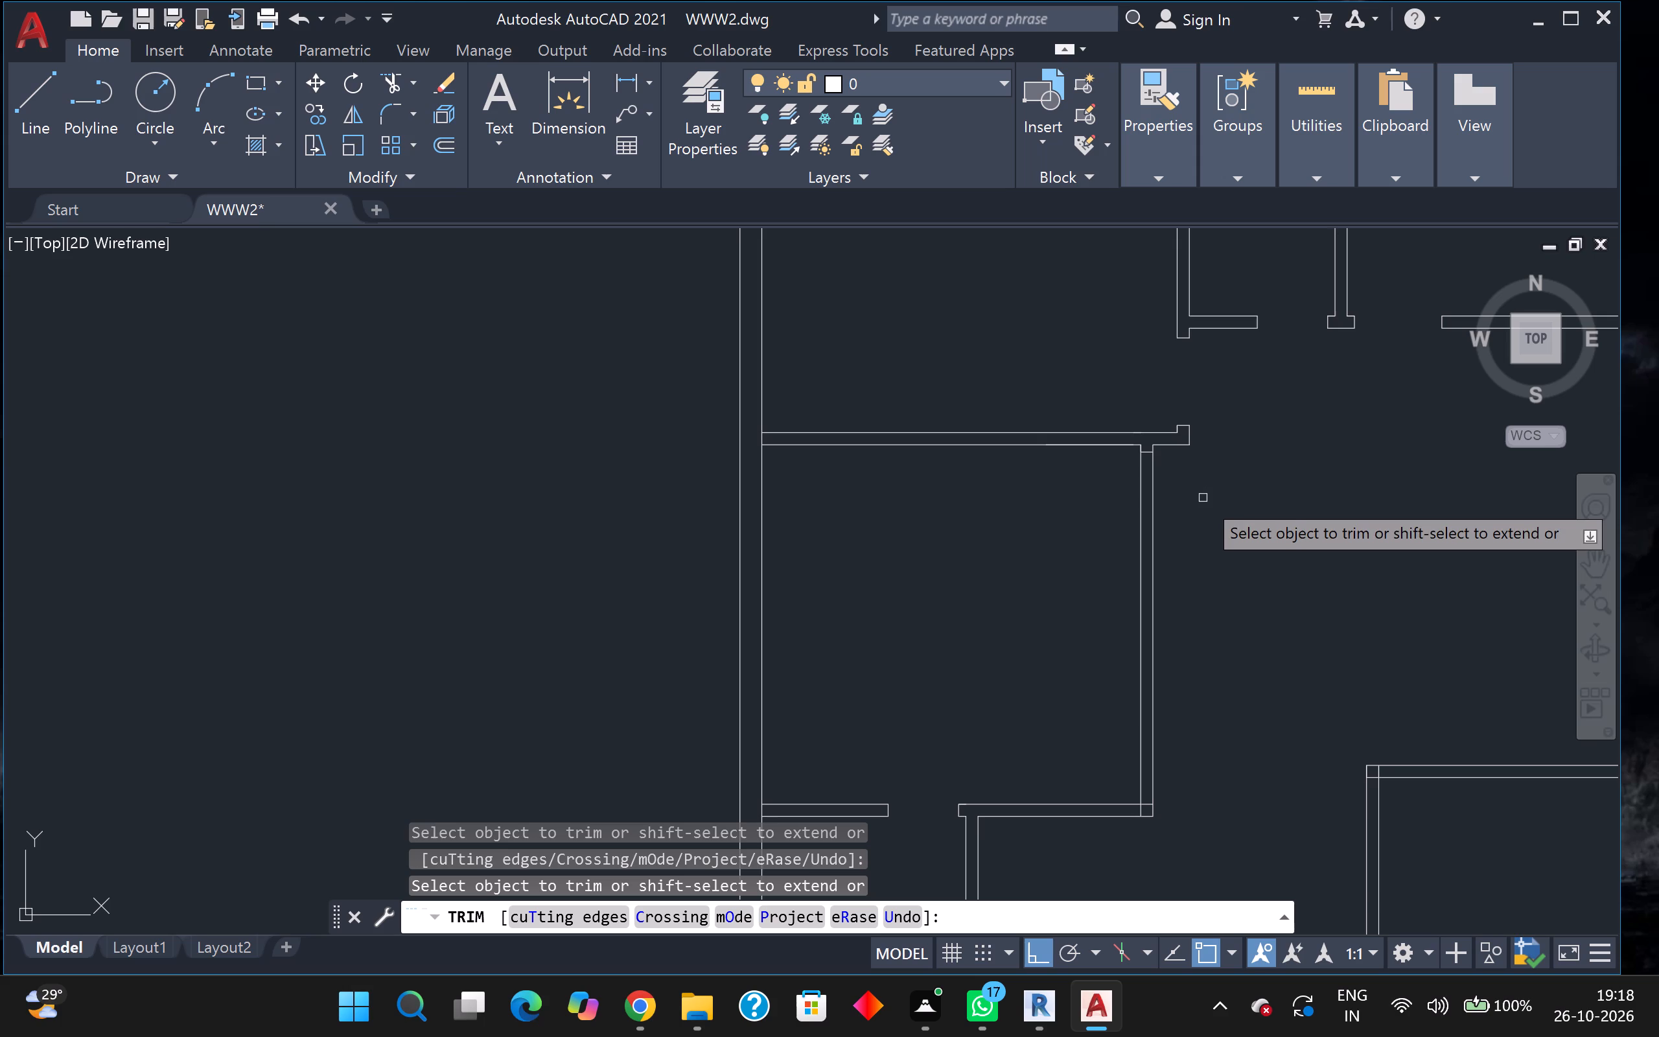
key("Escape")
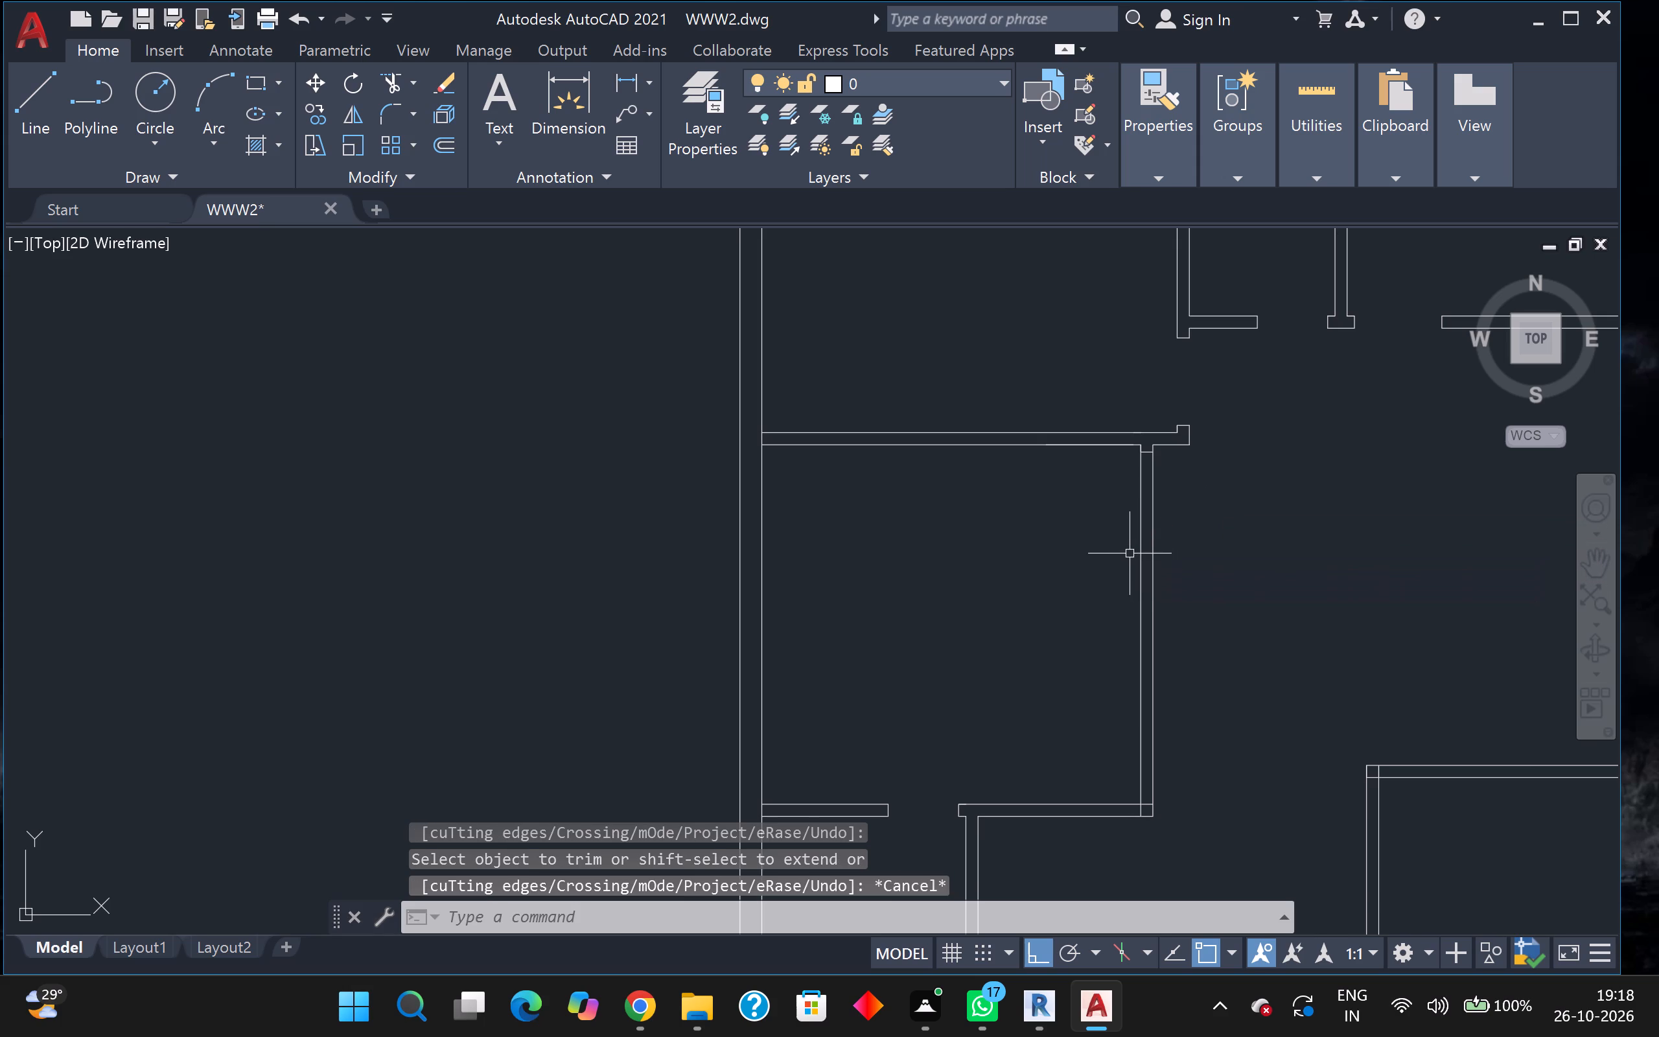
Draw a 3' line south from the existing jamb along the west middle room's east partition, with a 5" jamb line across it.
key("l")
key("Return")
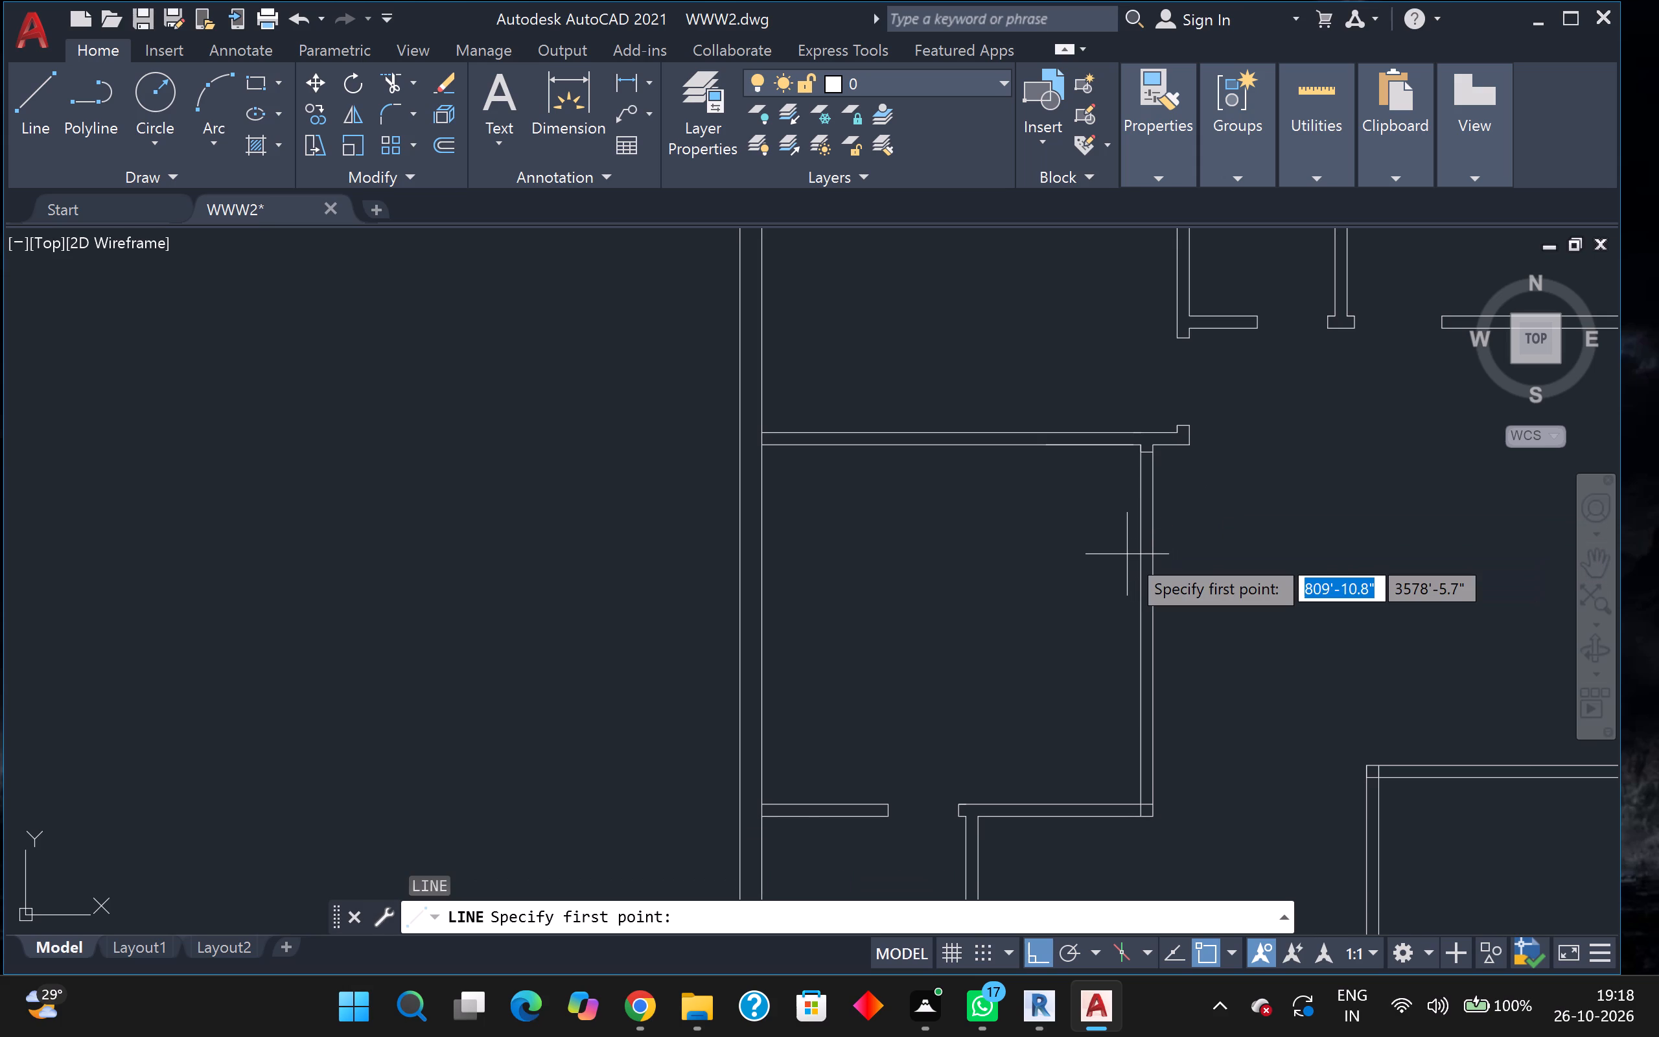
scroll(1172, 517, "up", 1)
scroll(1159, 418, "up", 1)
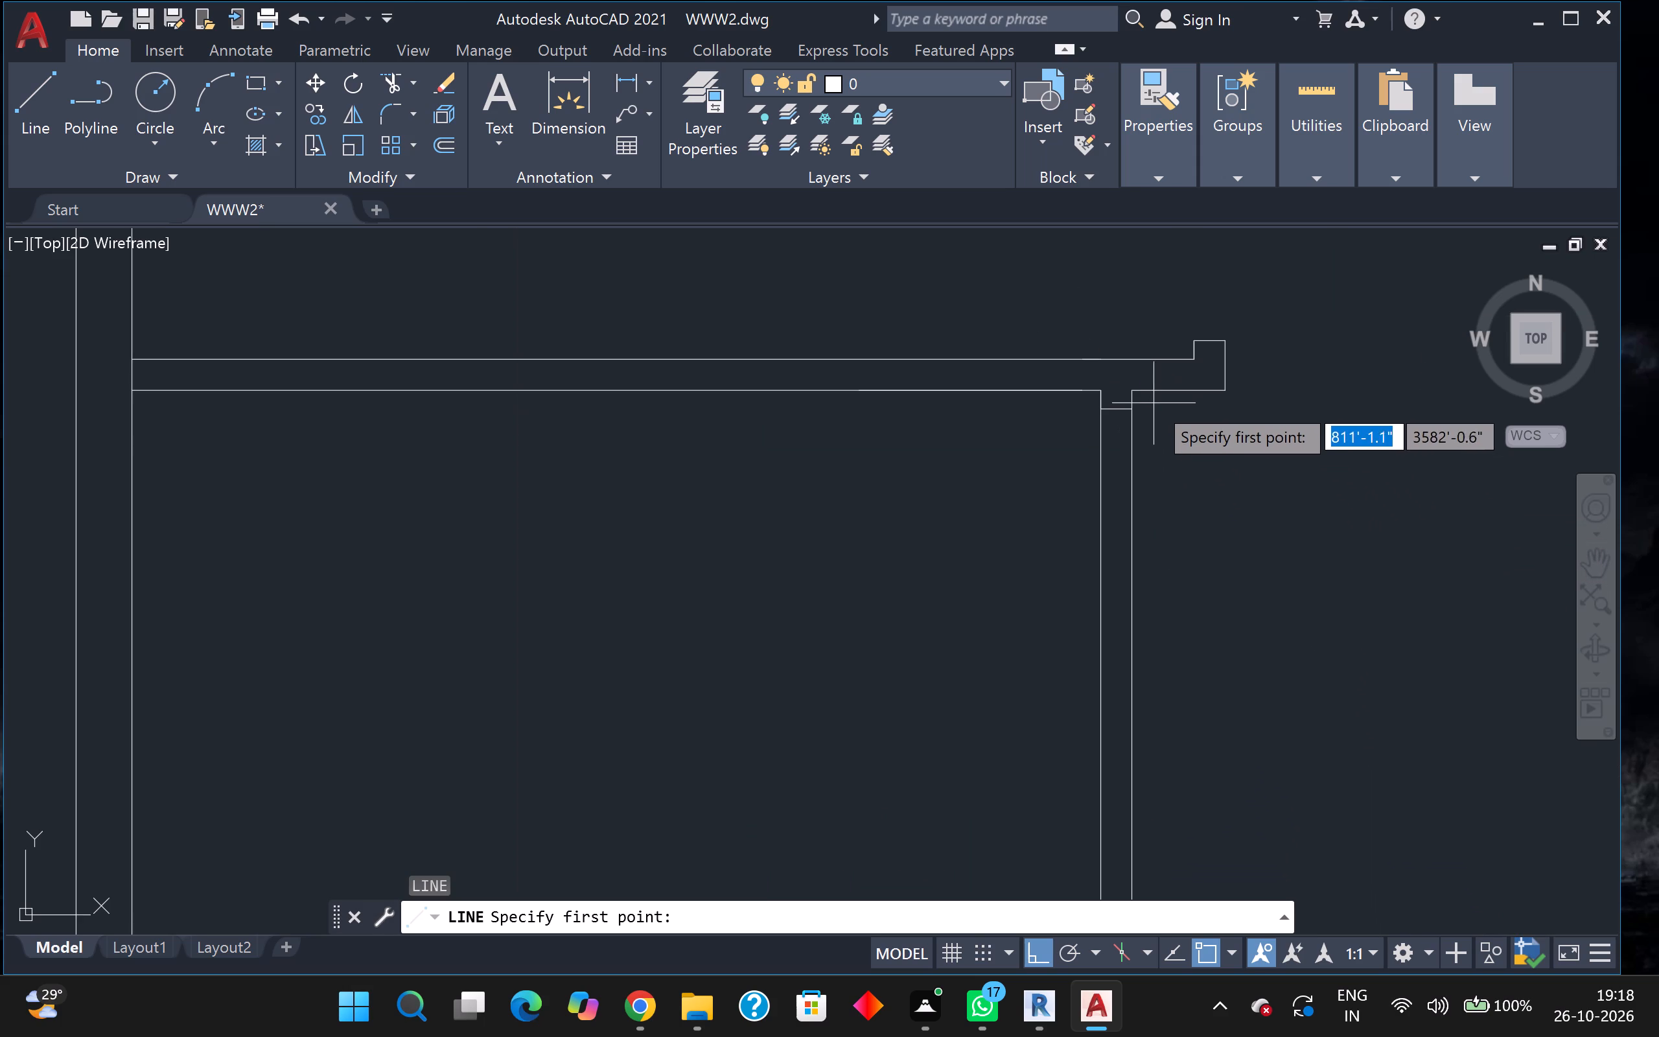
left_click(1128, 414)
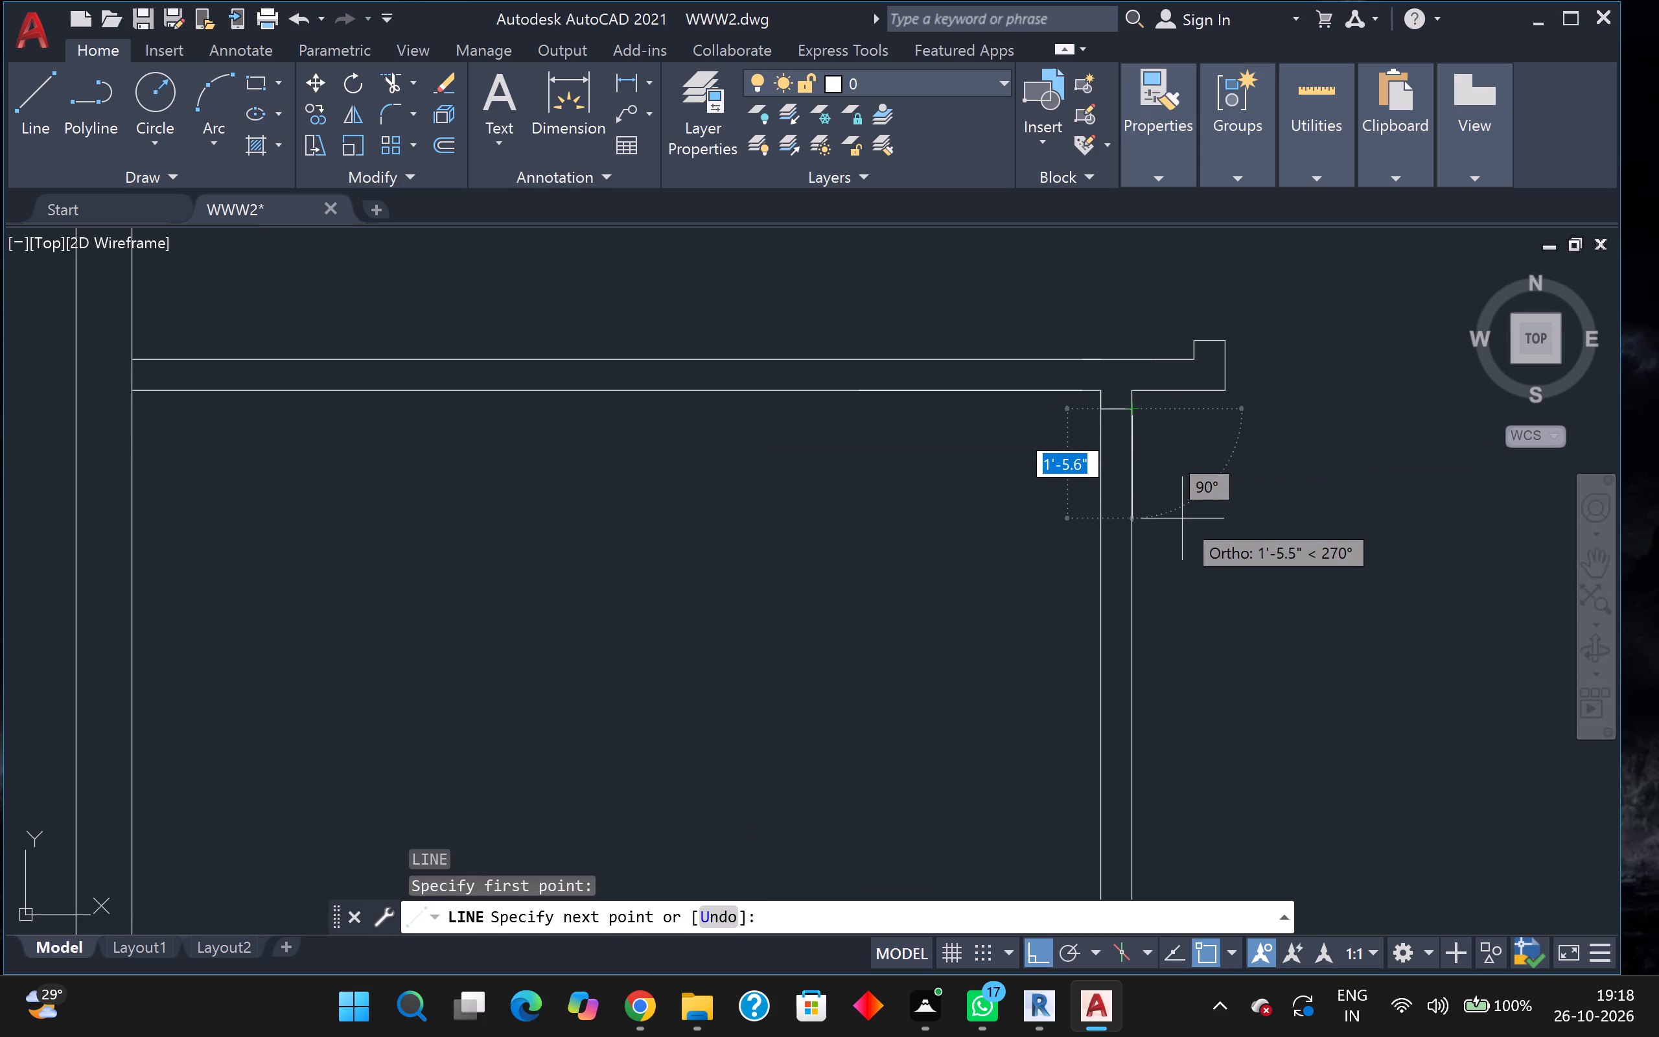
type("3'")
key("Return")
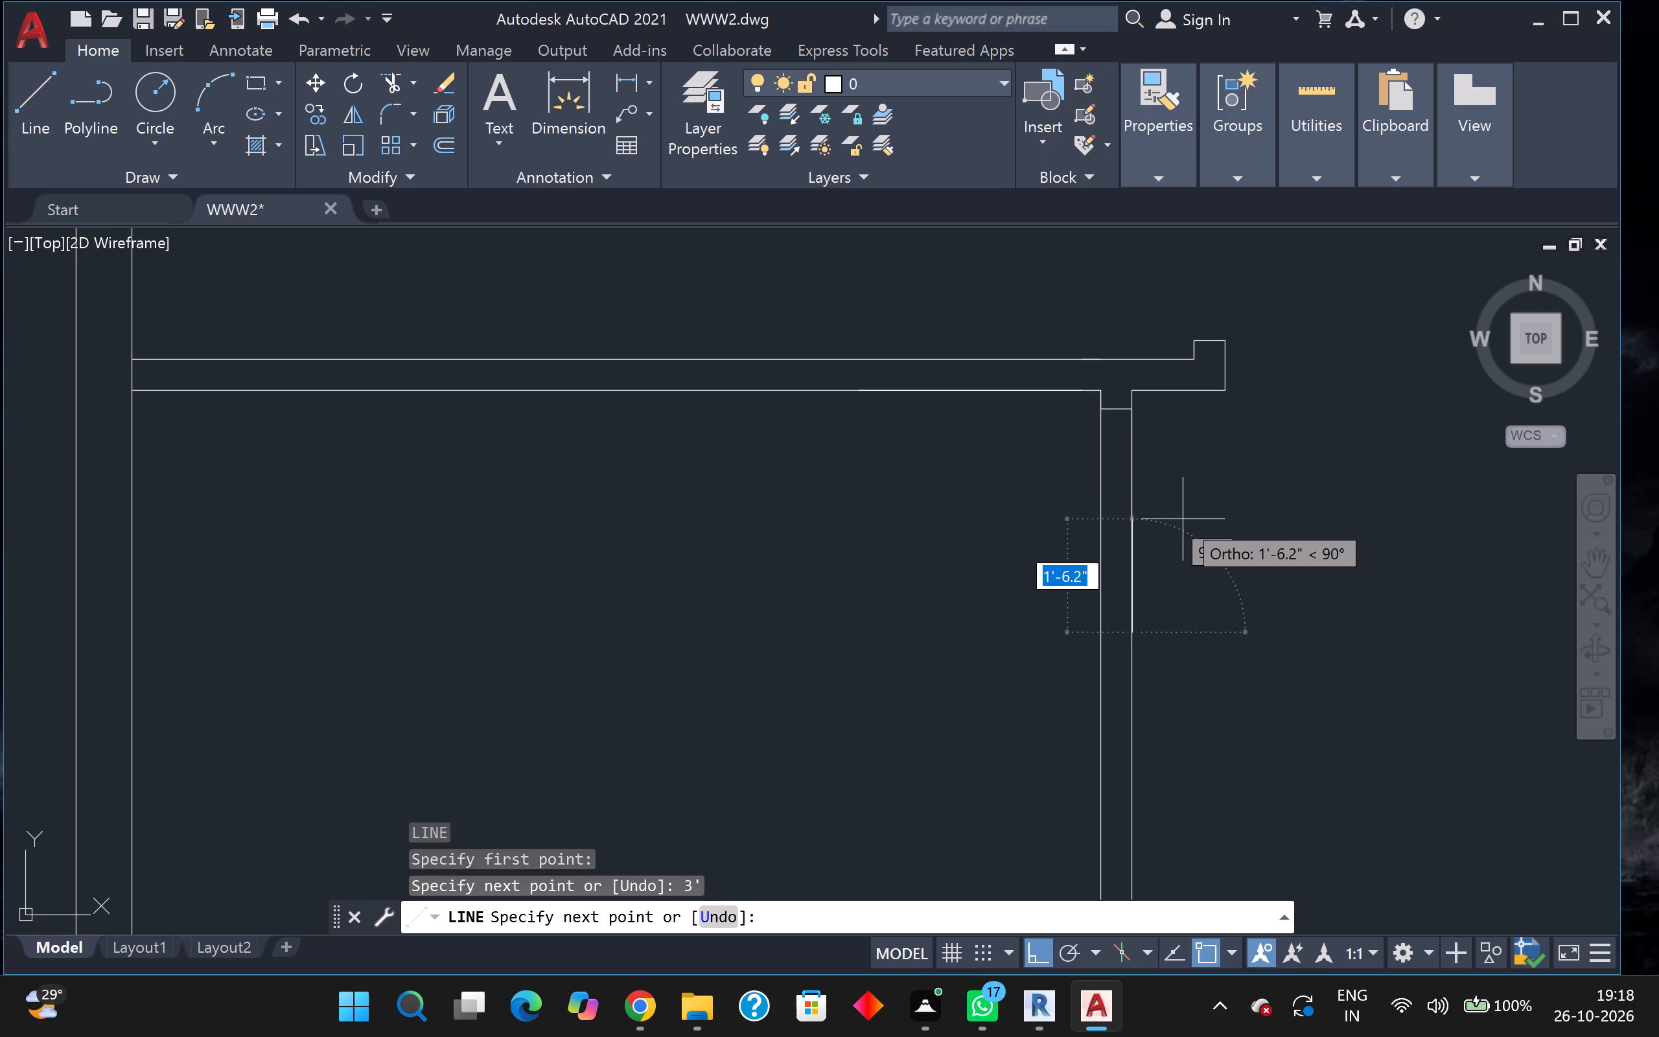
scroll(1187, 518, "down", 1)
scroll(1043, 624, "up", 1)
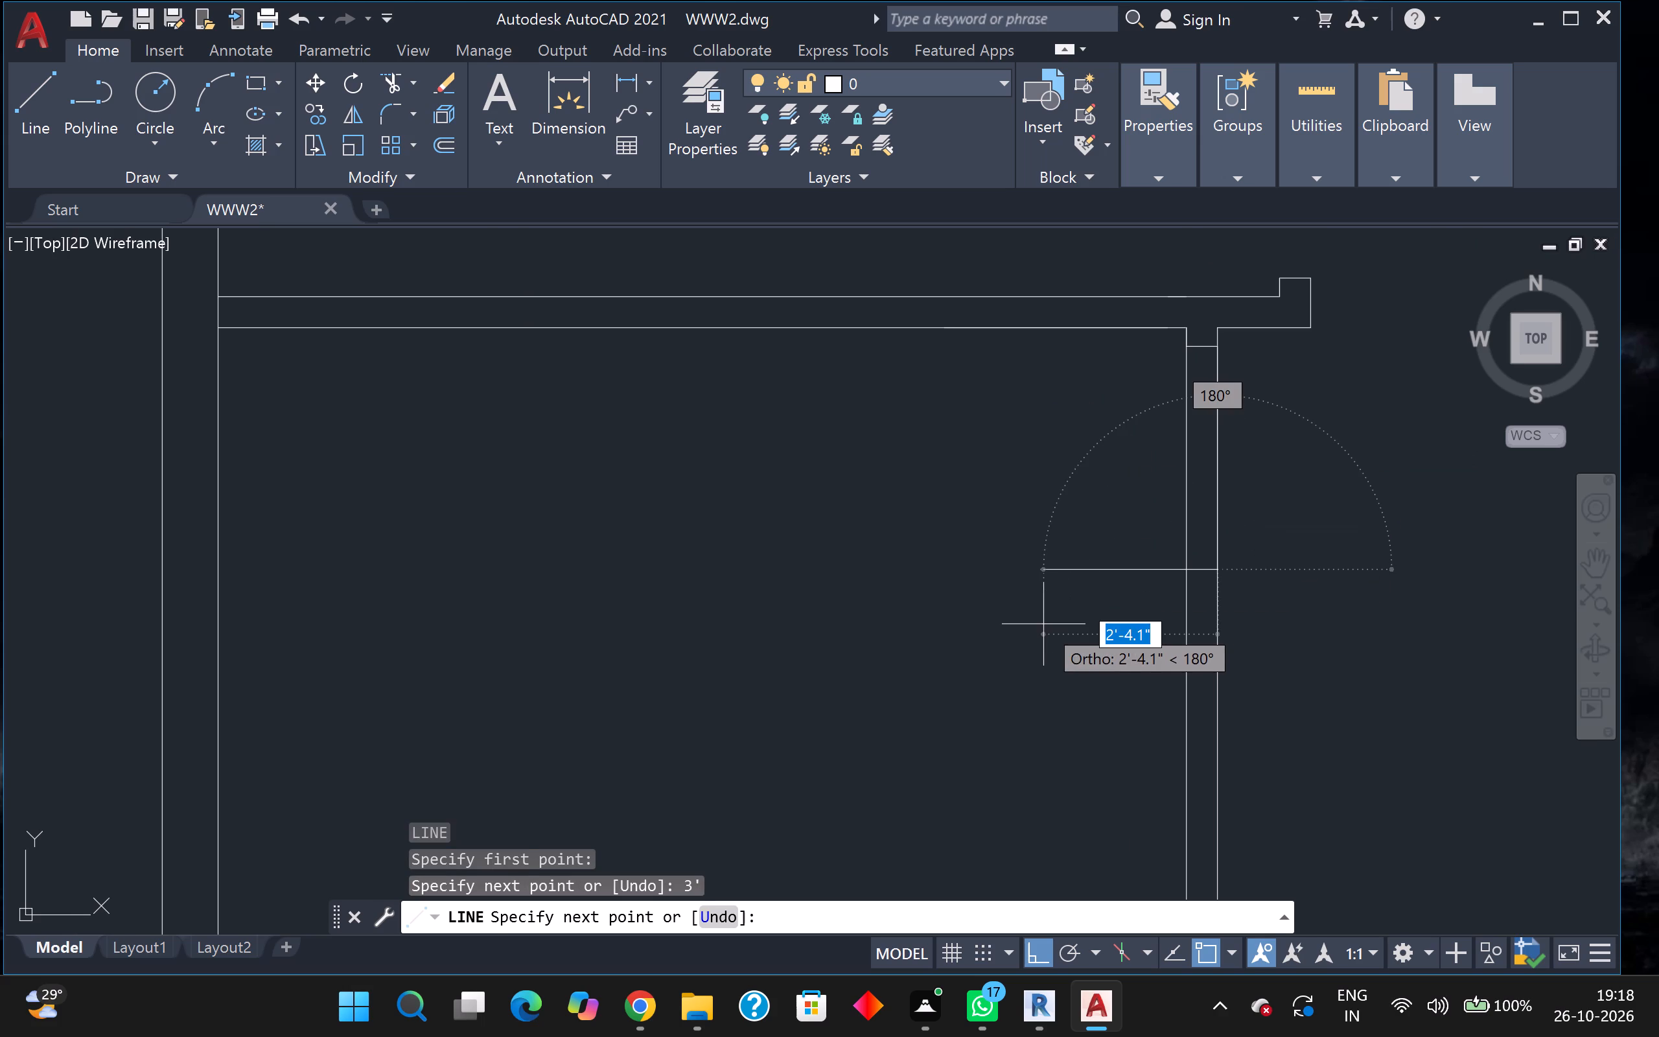
key("5")
key("Return")
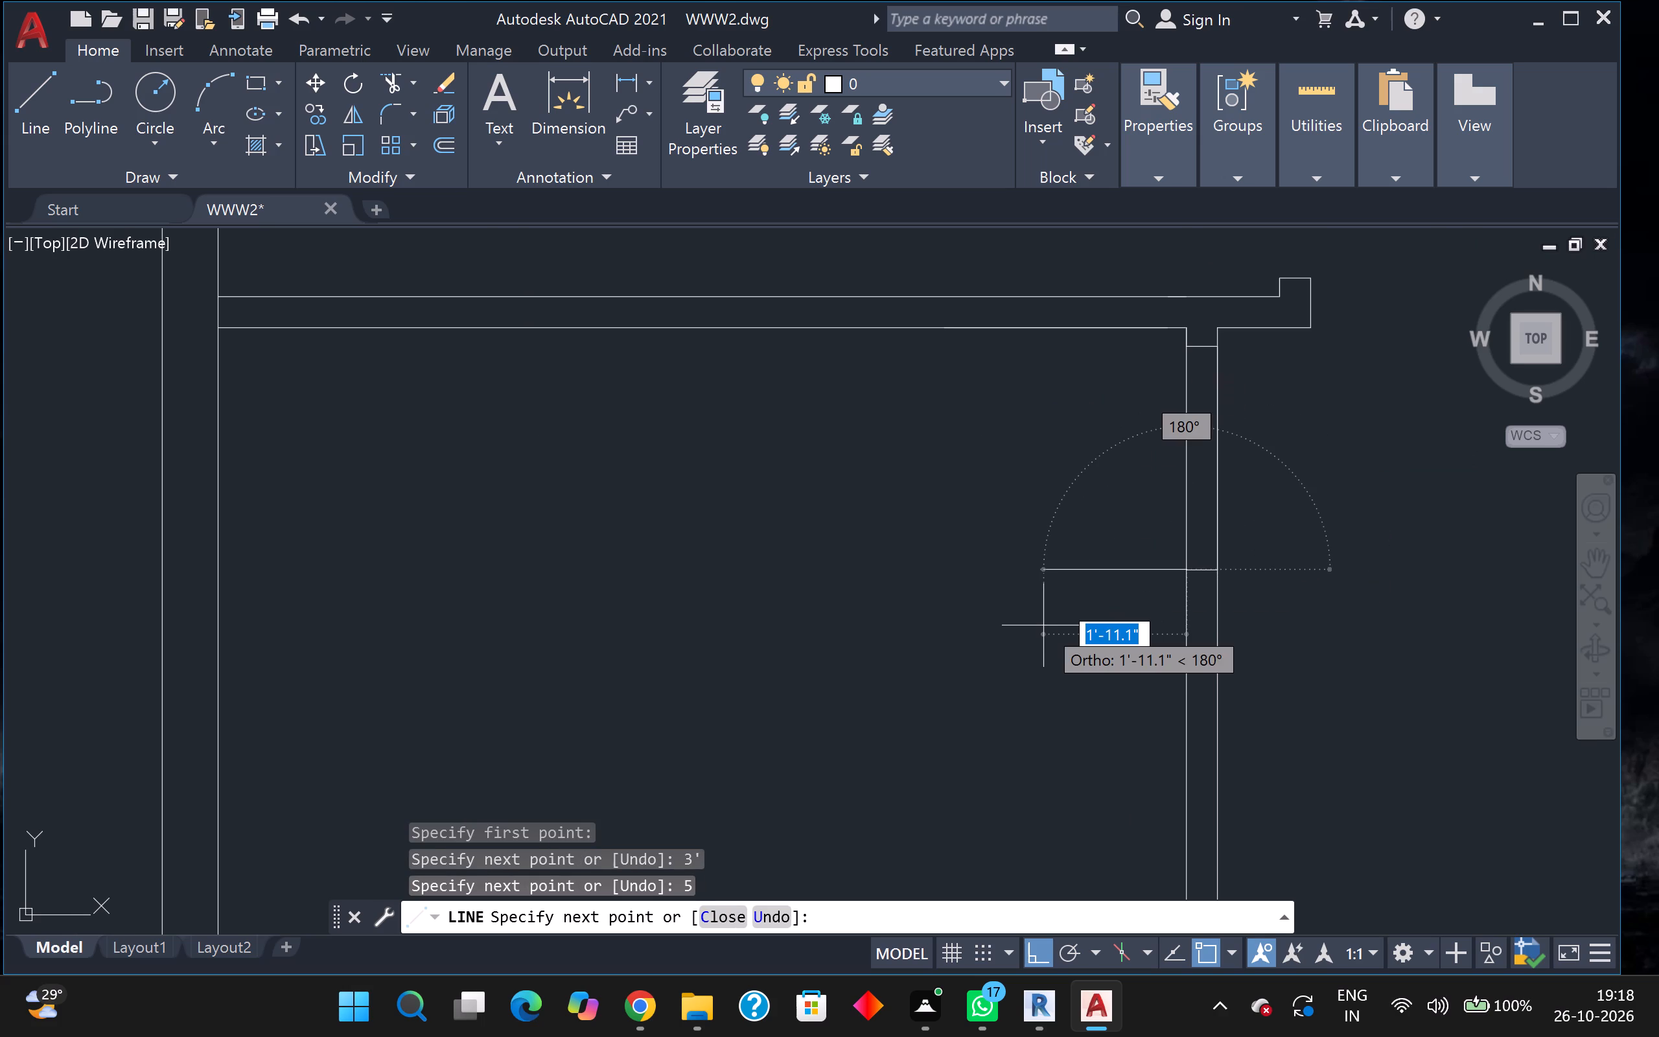
key("Escape")
Trim both faces of the west middle room's east partition between the new door jambs.
scroll(1046, 623, "down", 1)
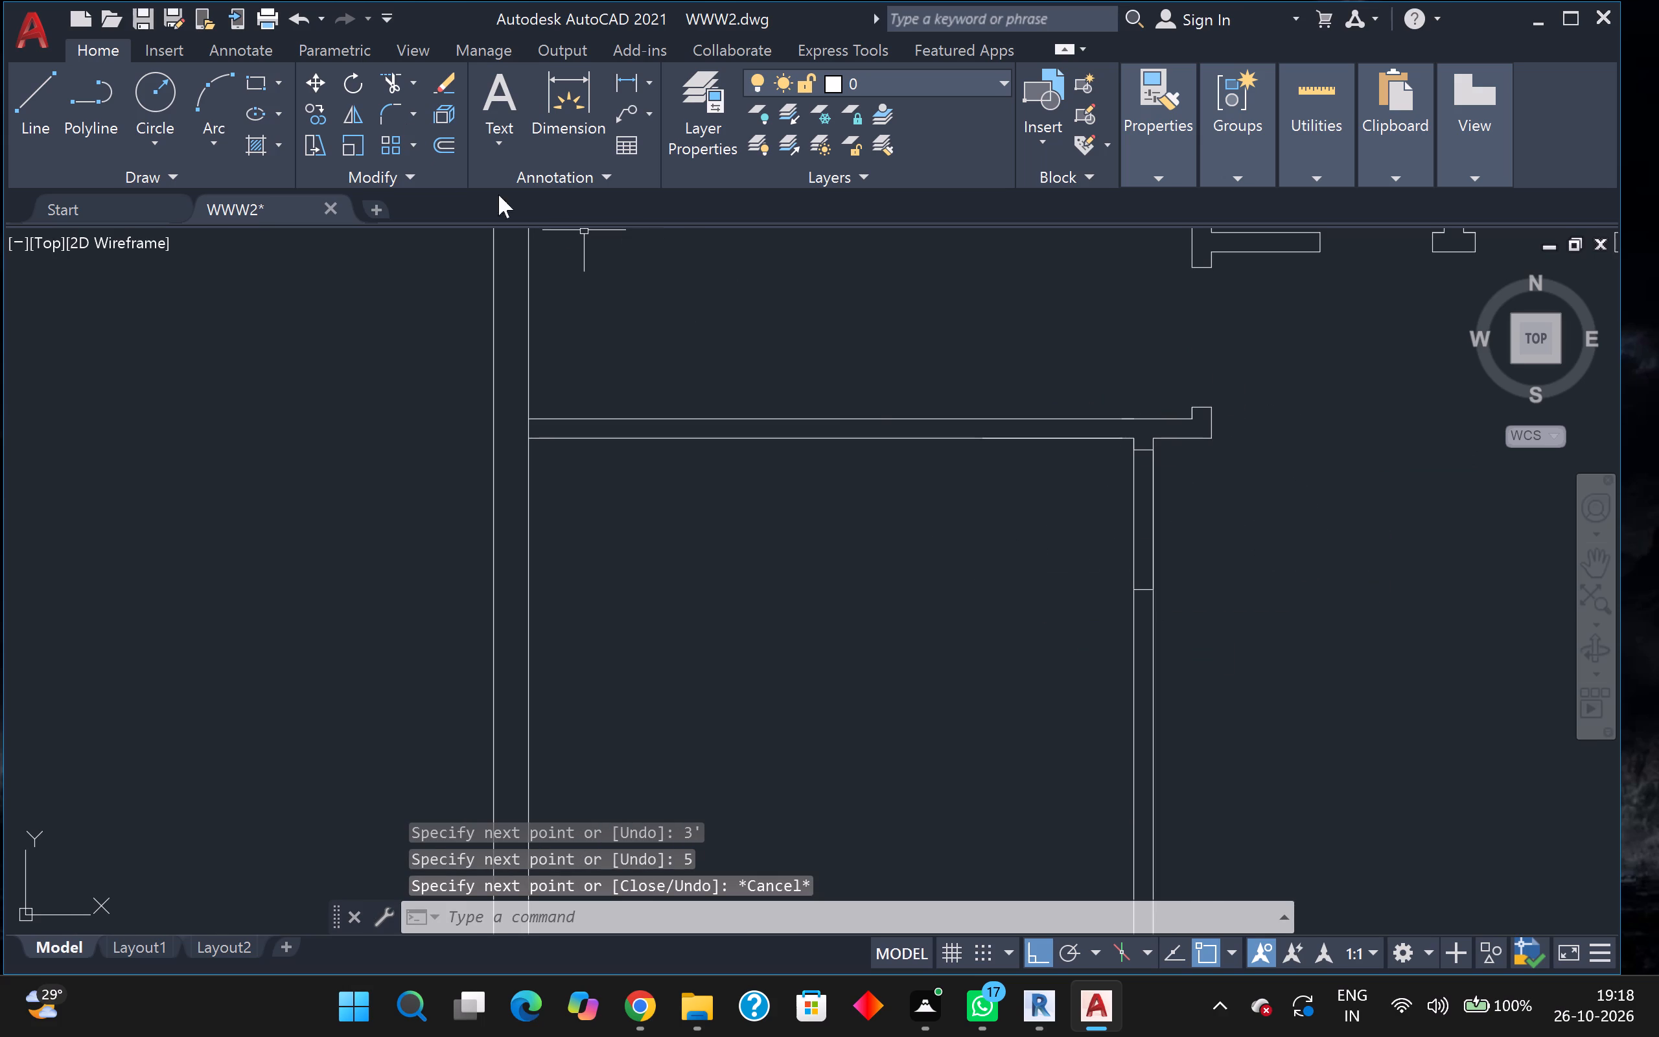
left_click(388, 82)
left_click(1005, 591)
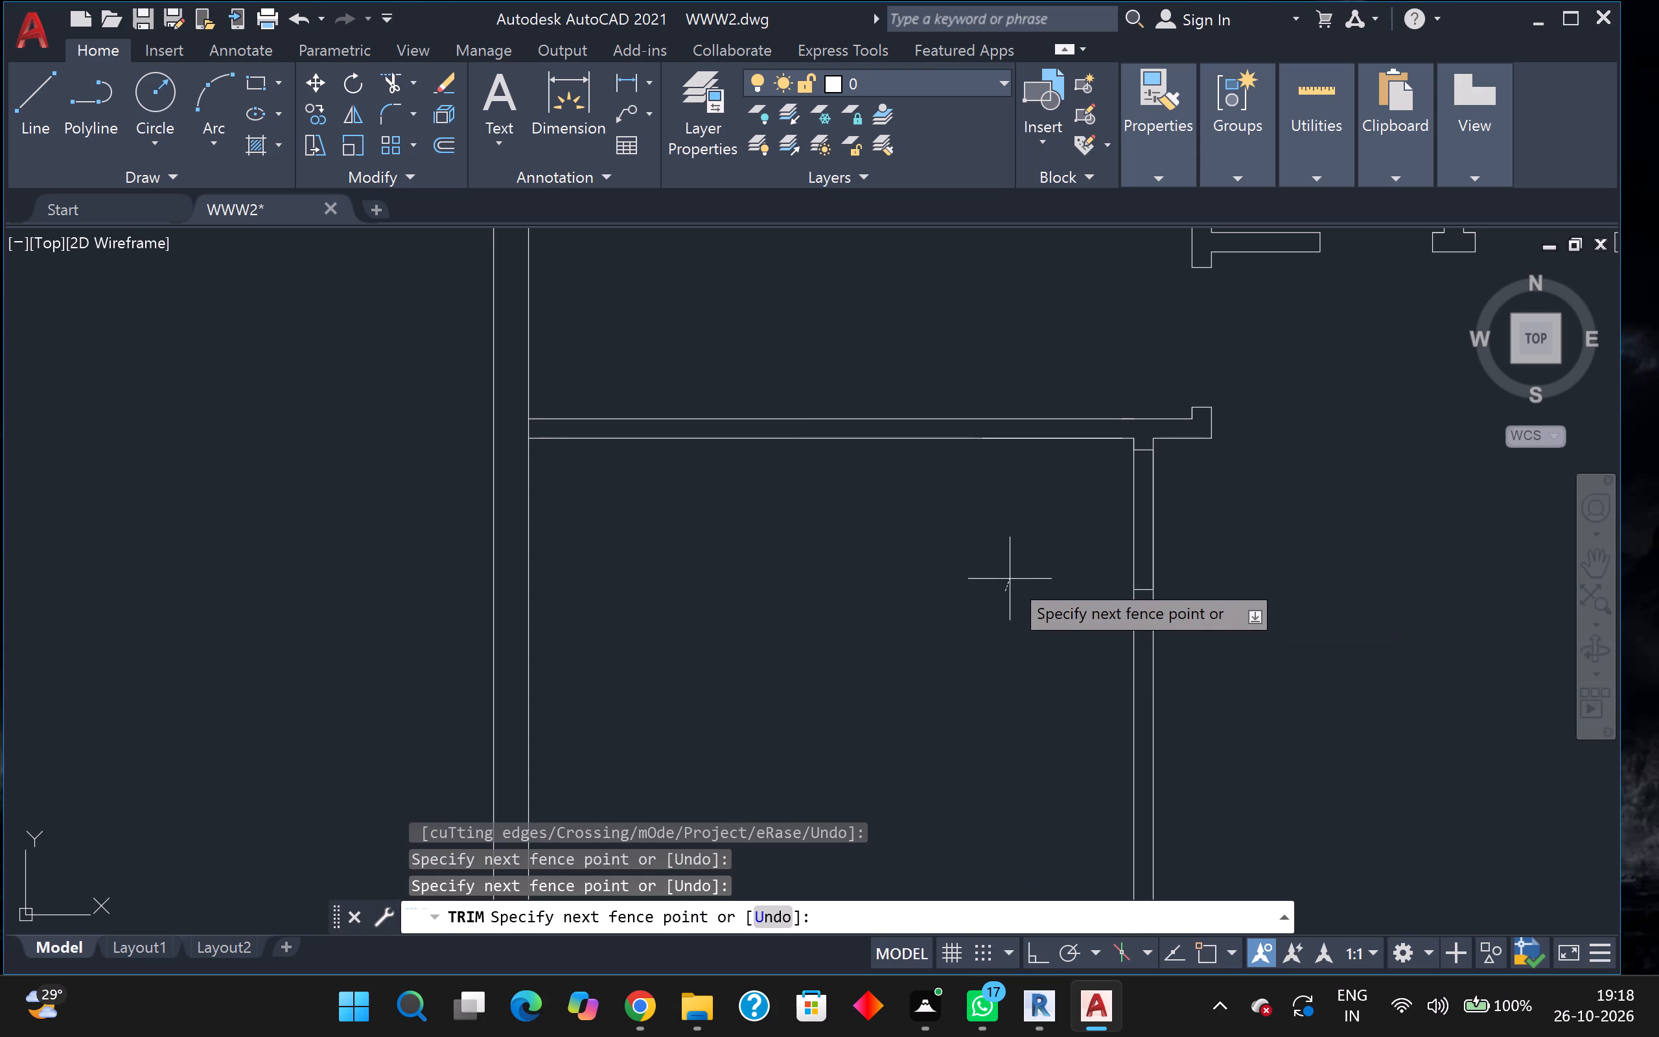
left_click(1204, 499)
scroll(1209, 496, "down", 2)
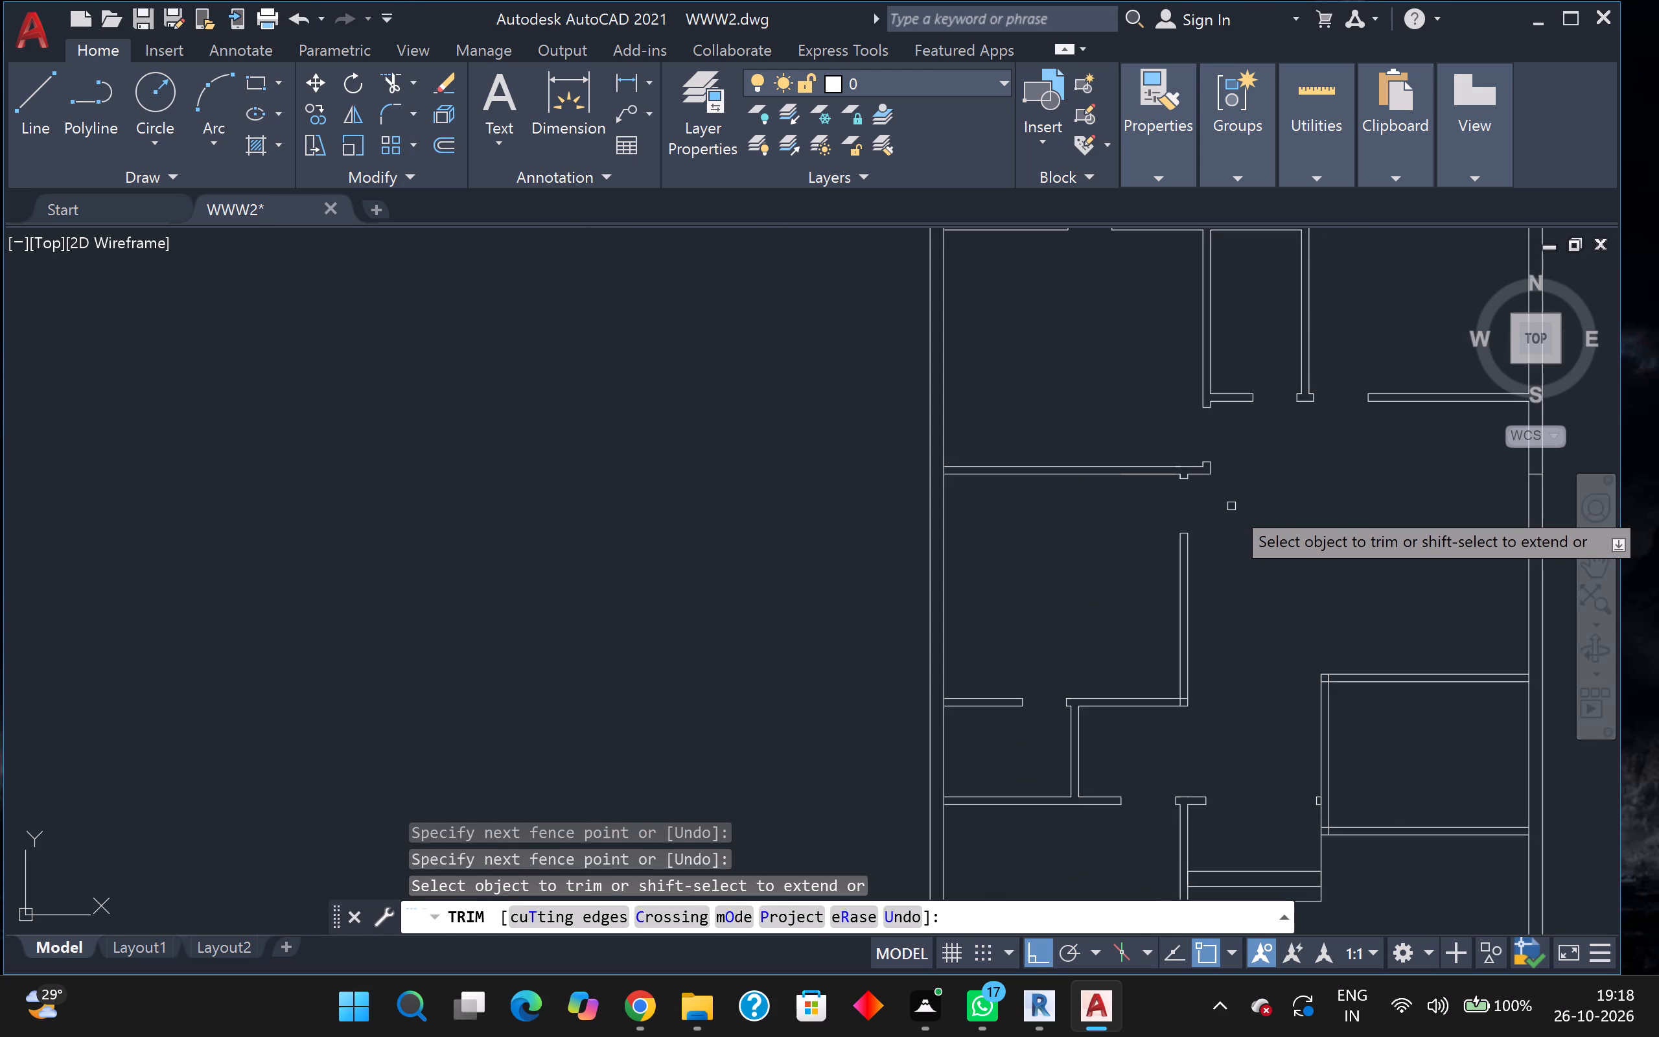
scroll(1245, 518, "down", 2)
middle_click_drag(1249, 521, 1262, 313)
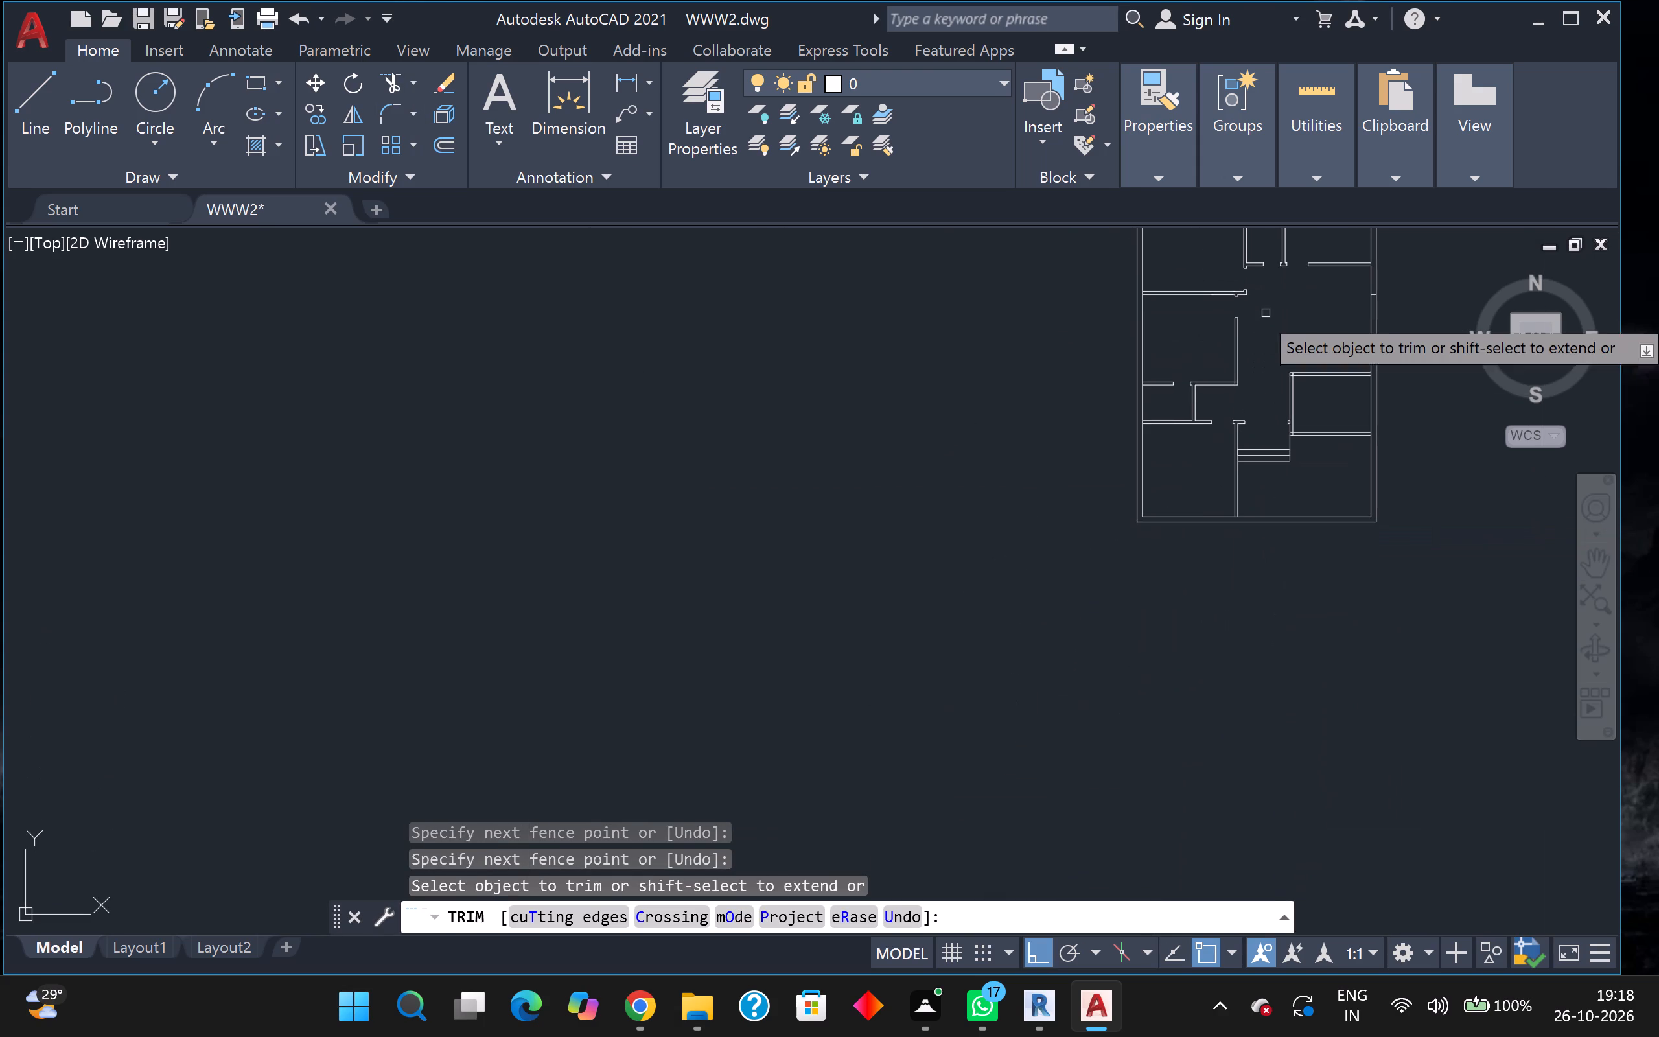
scroll(1199, 401, "up", 3)
scroll(1199, 401, "down", 2)
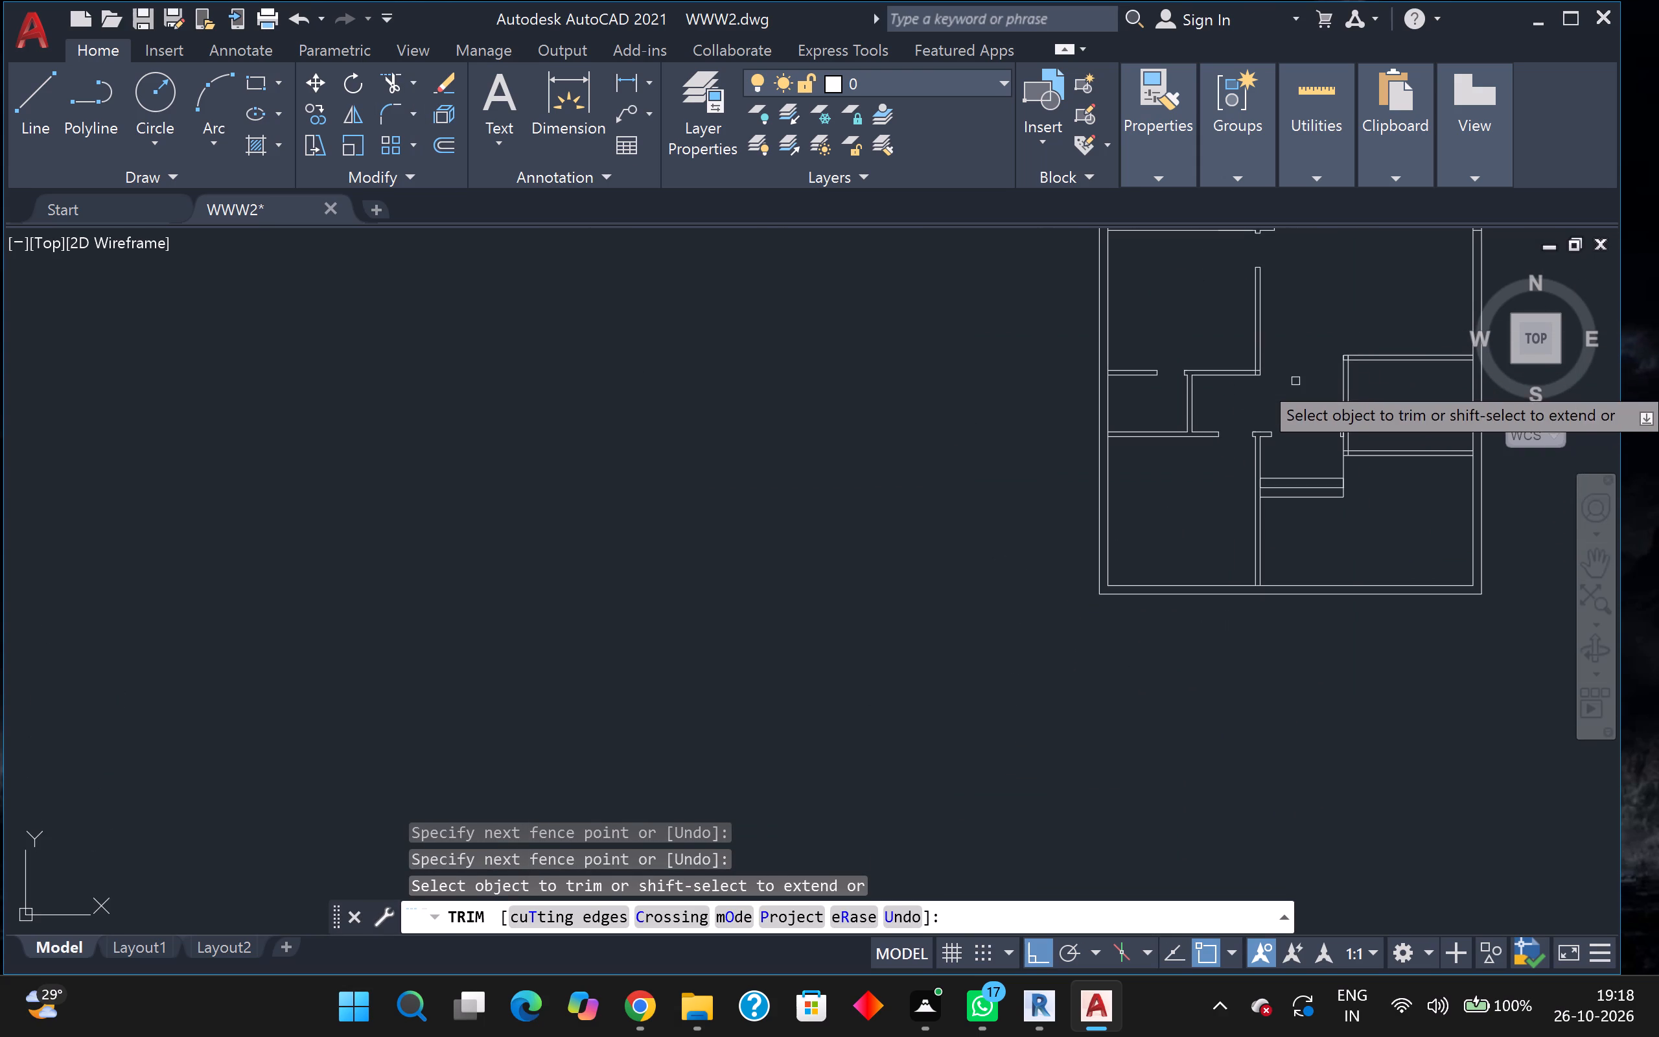
middle_click_drag(1295, 380, 1166, 449)
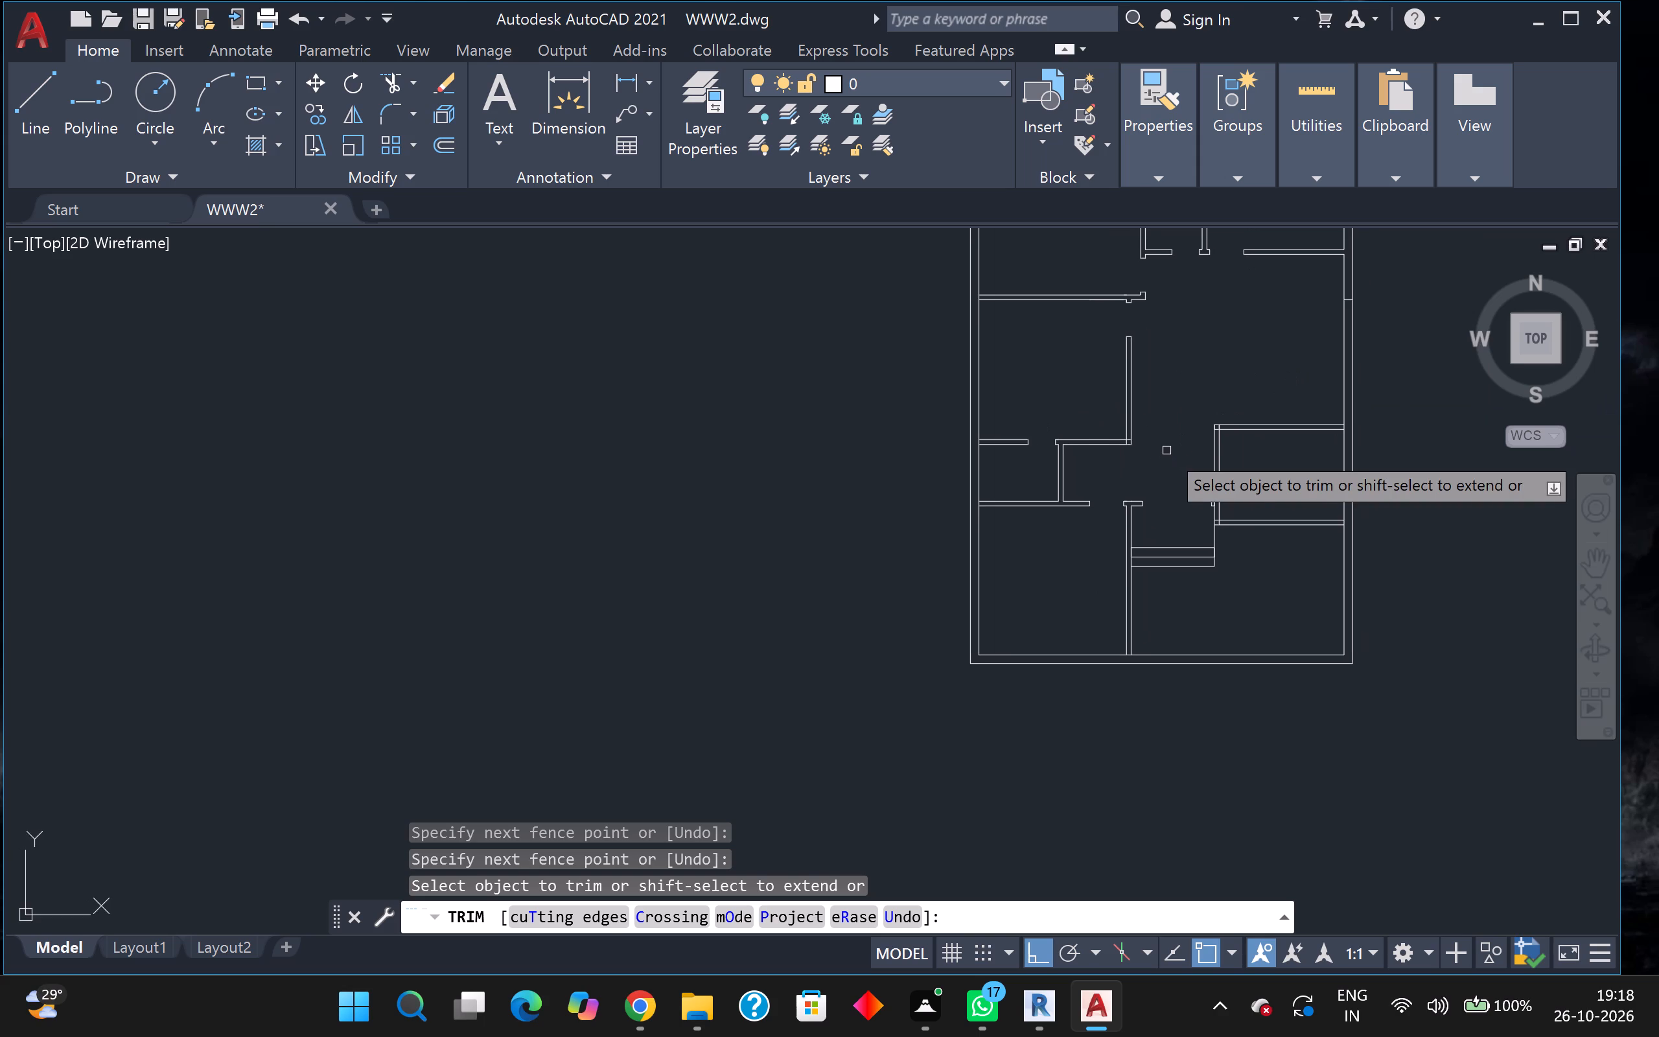
scroll(1176, 456, "down", 1)
scroll(1220, 460, "up", 2)
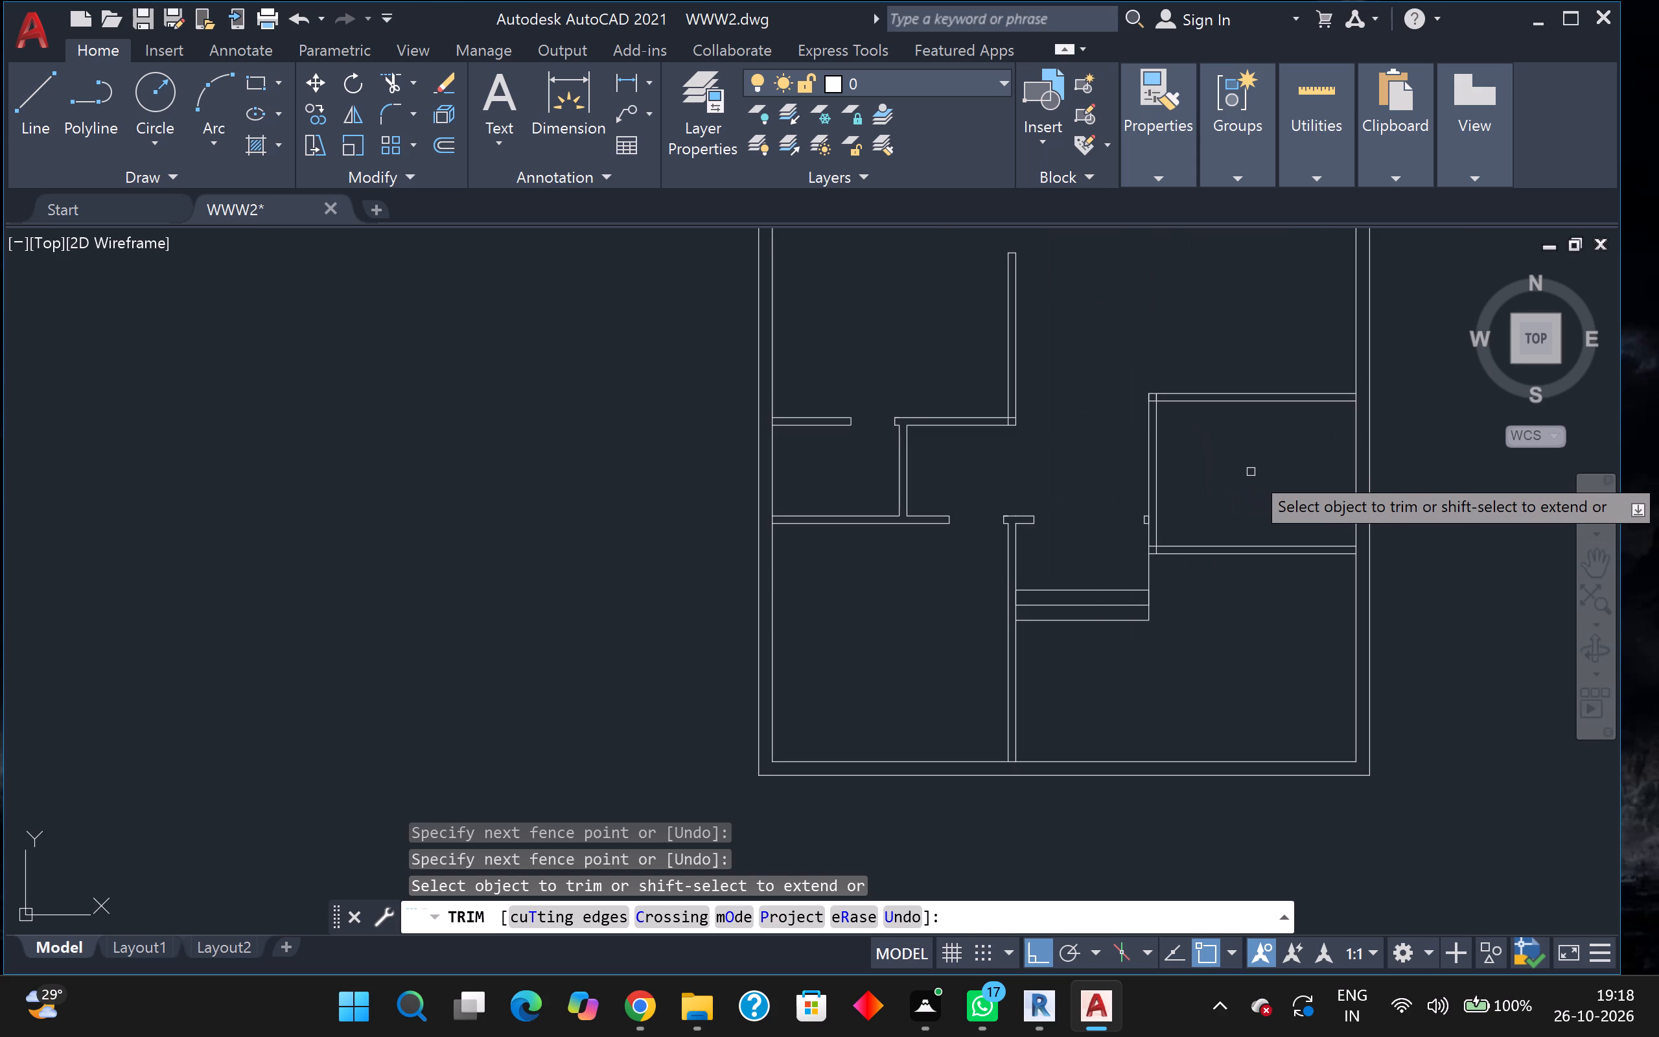
scroll(1177, 515, "up", 1)
key("Escape")
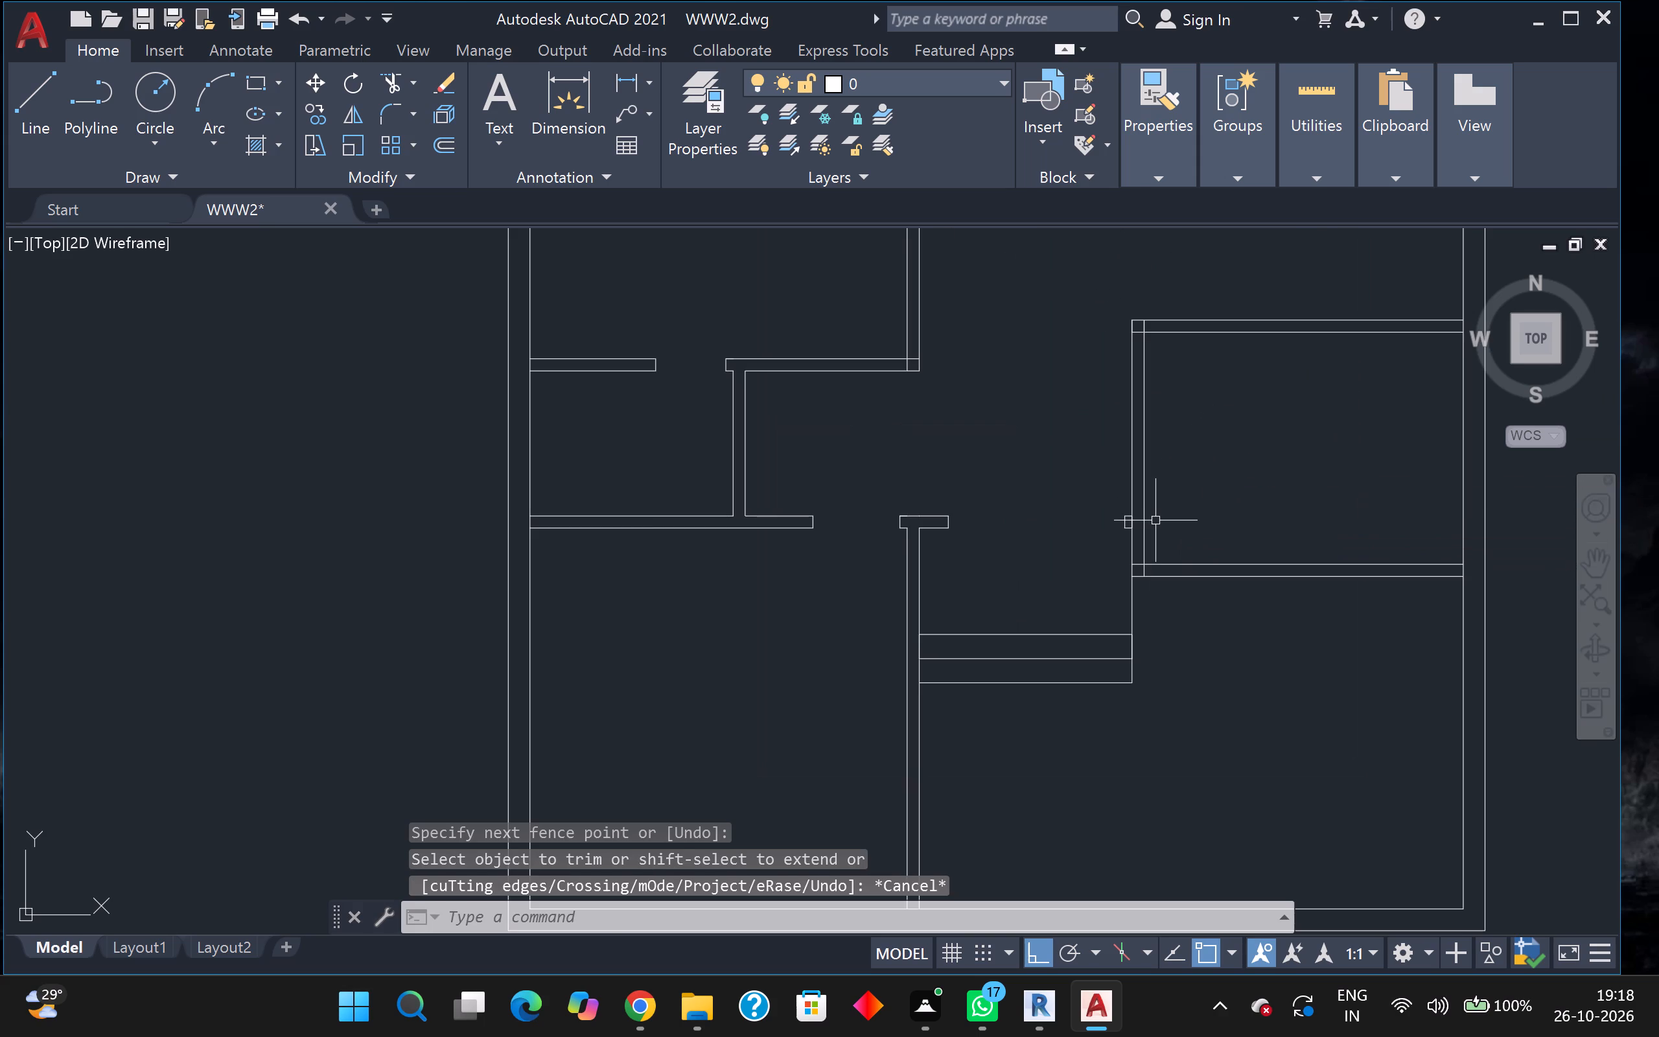
Draw a 3" line south along the small east room's west partition from the north partition's lower face, with a 5" jamb line across it.
key("l")
key("Return")
scroll(1216, 305, "up", 2)
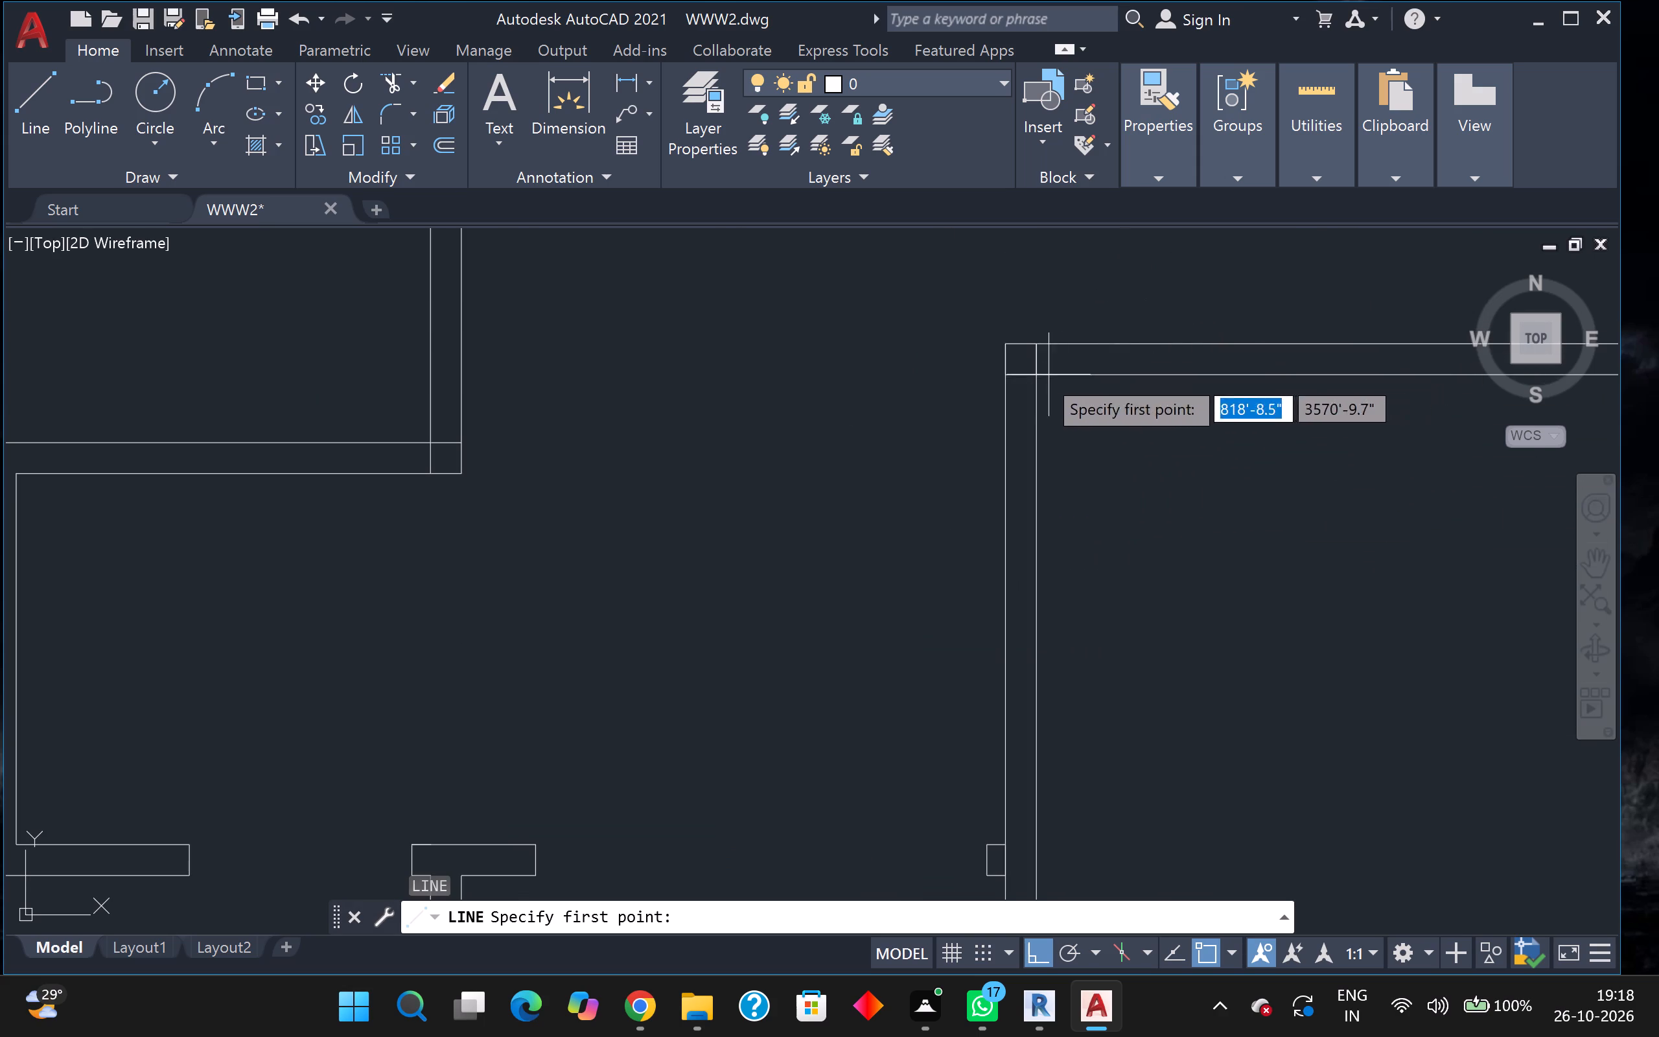
scroll(1013, 371, "up", 1)
left_click(999, 377)
key("3")
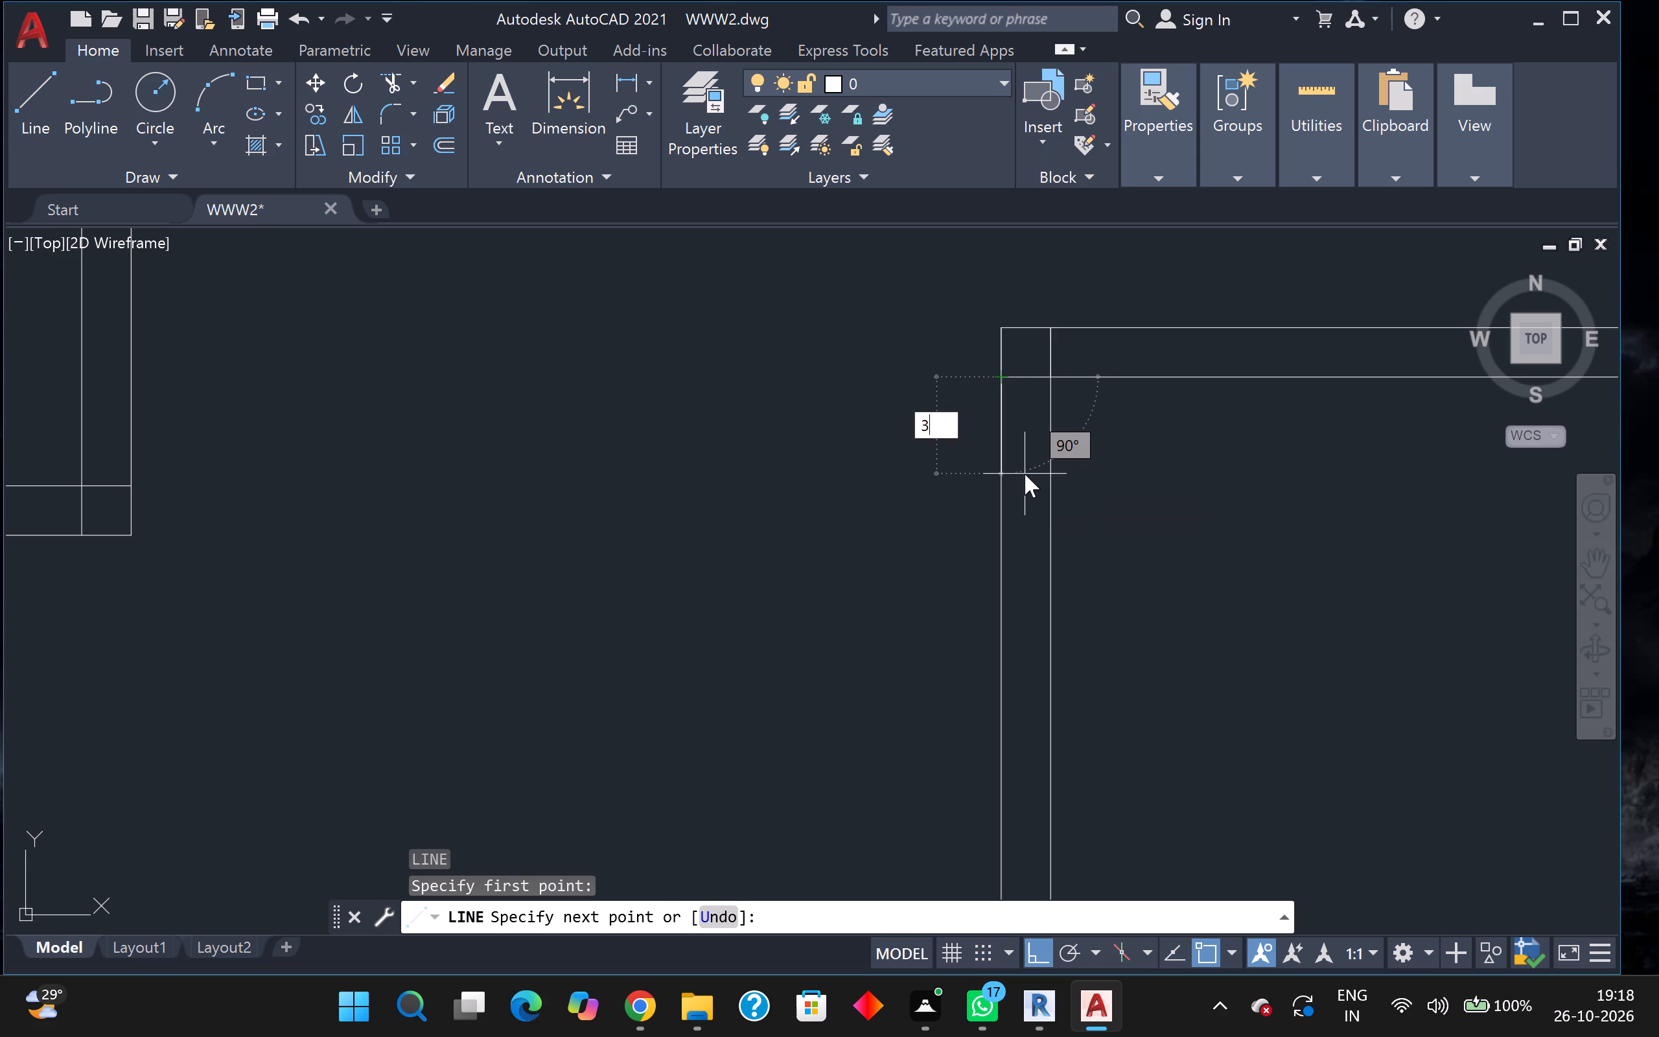
key("Return")
key("5")
key("Return")
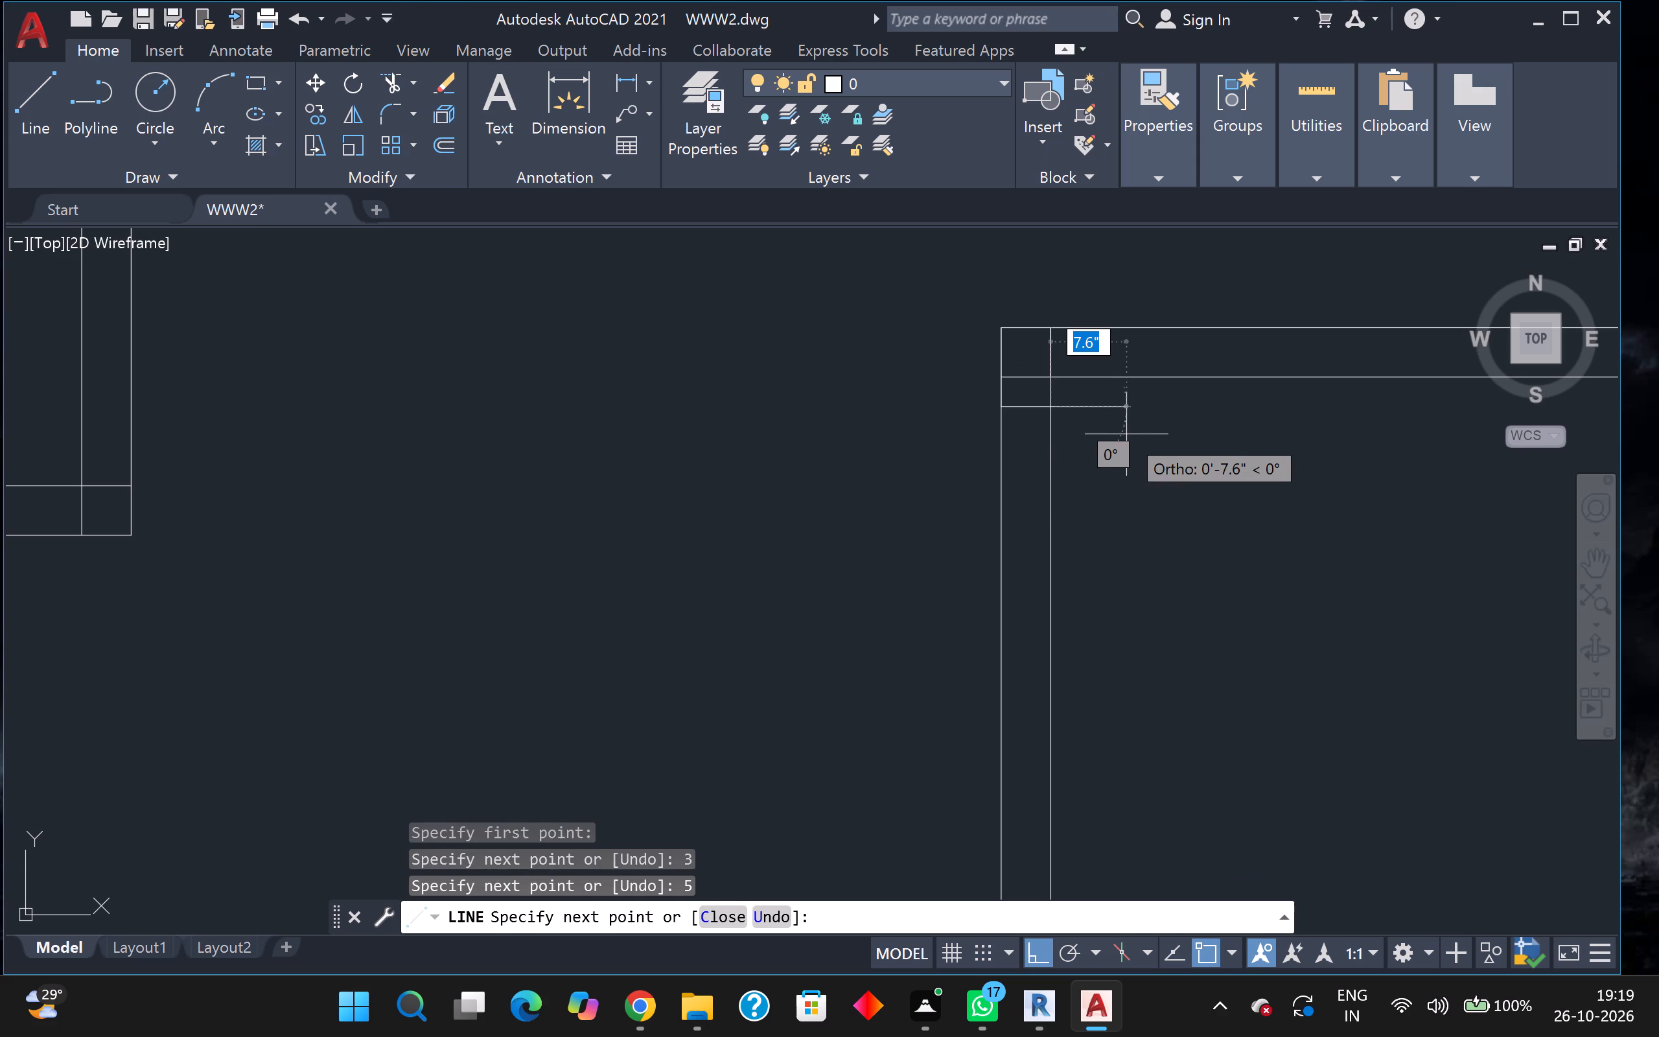
key("Escape")
Draw a 3' line south from the new jamb along the small east room's west partition, with a 5" jamb line across it.
scroll(1126, 434, "down", 2)
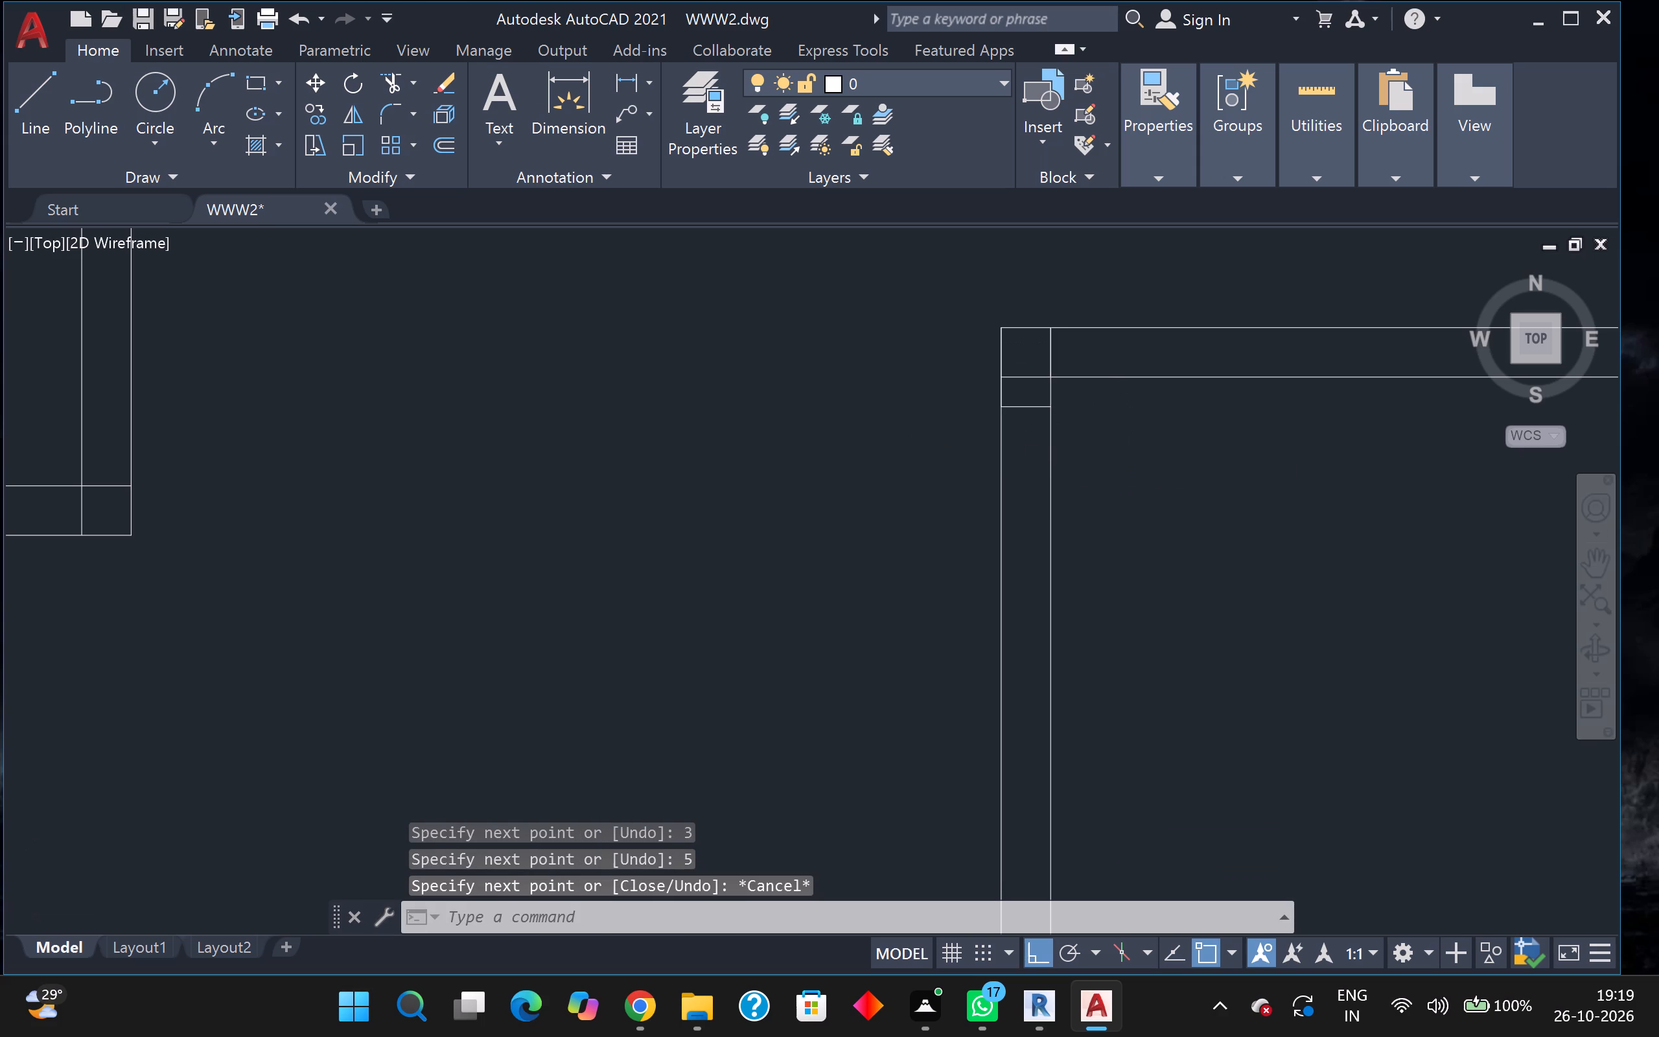
key("l")
key("Return")
scroll(1118, 446, "up", 1)
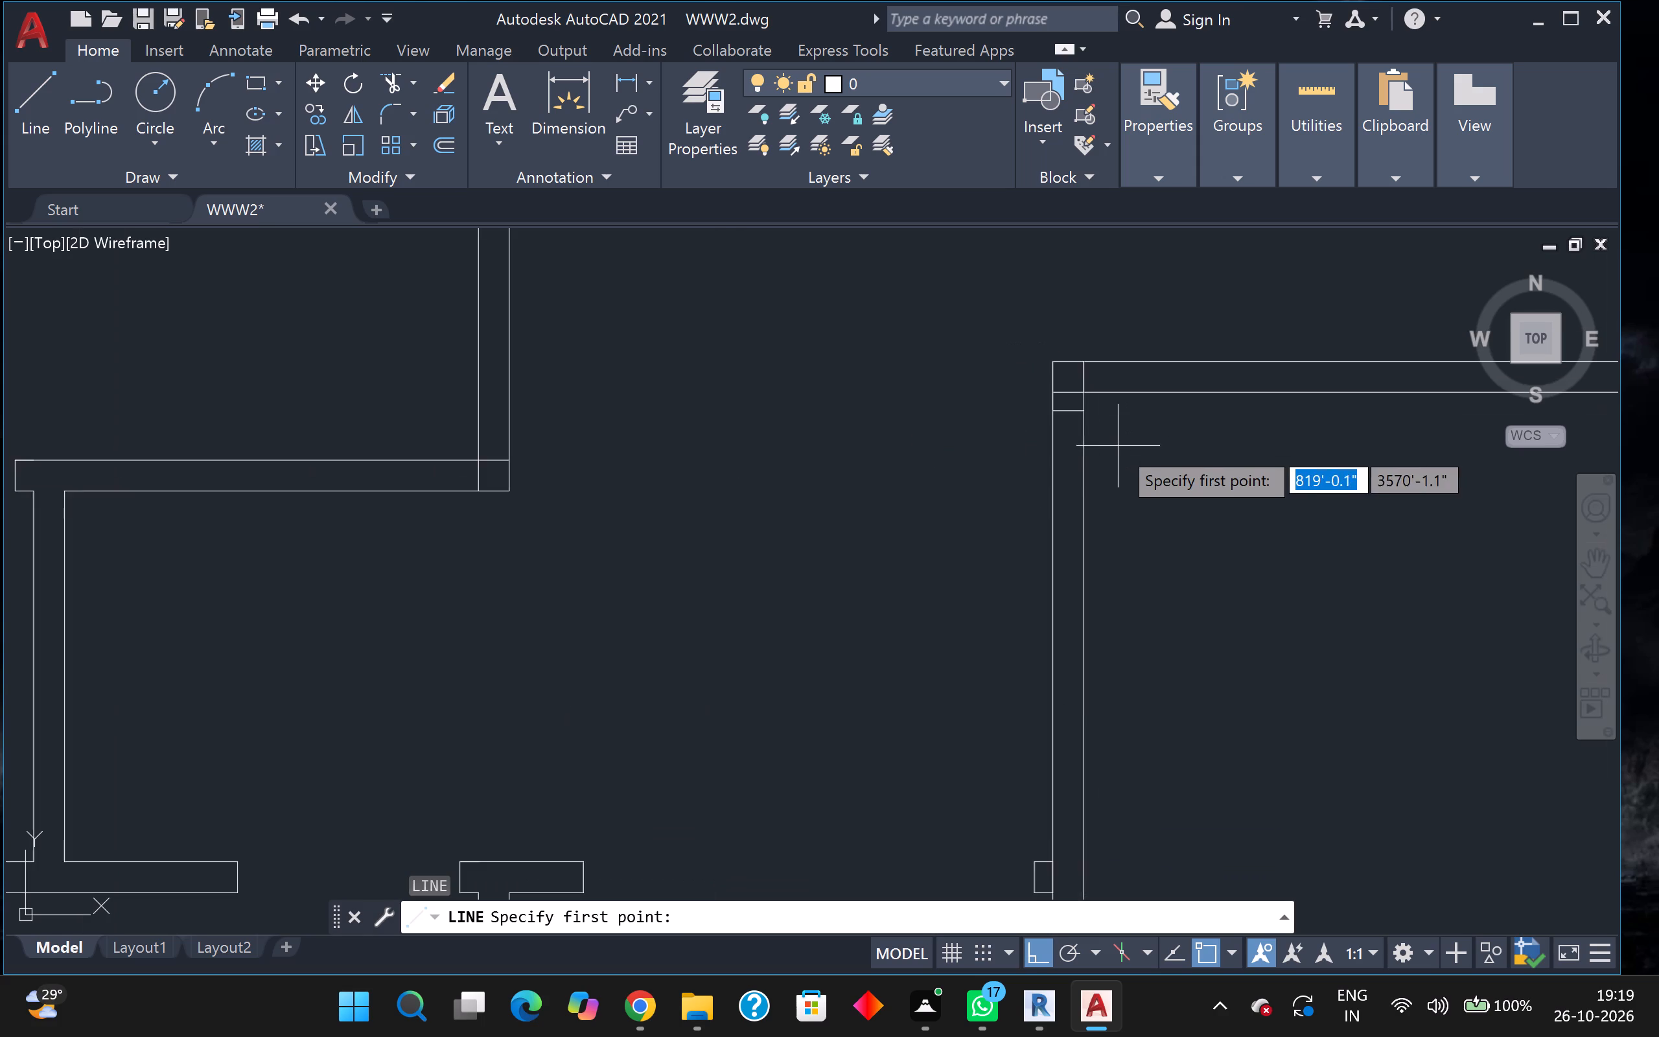
scroll(1097, 440, "up", 2)
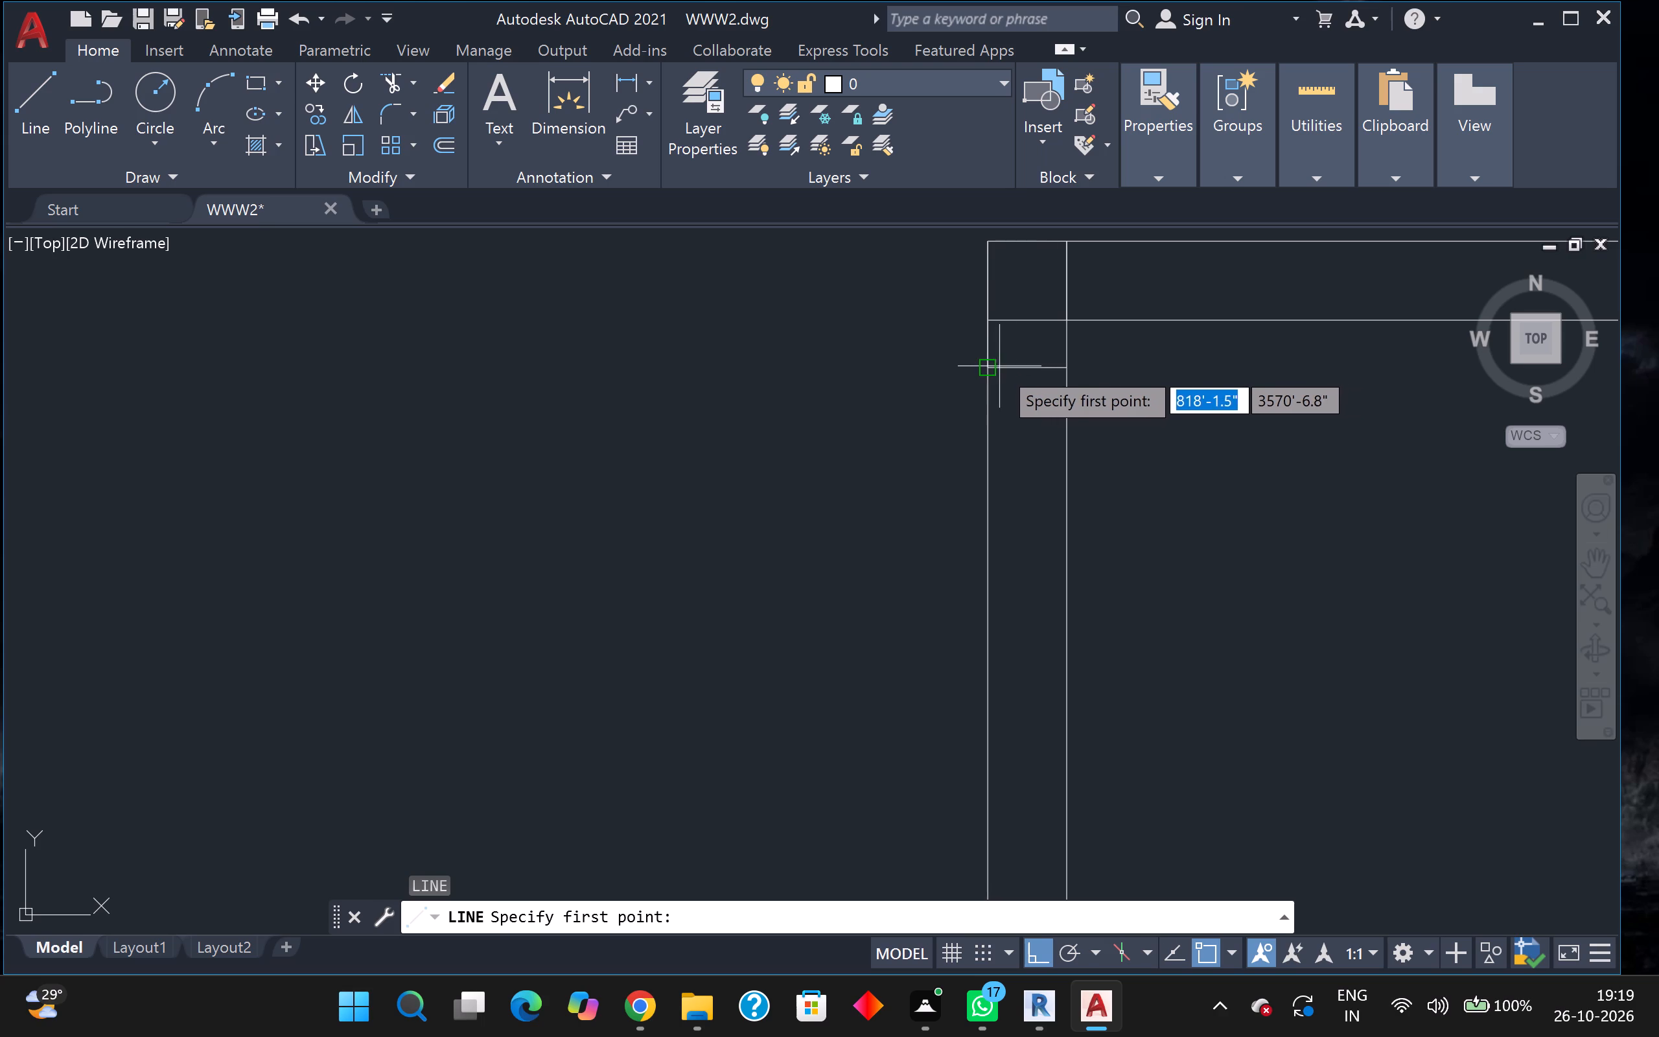
left_click(984, 371)
key("3")
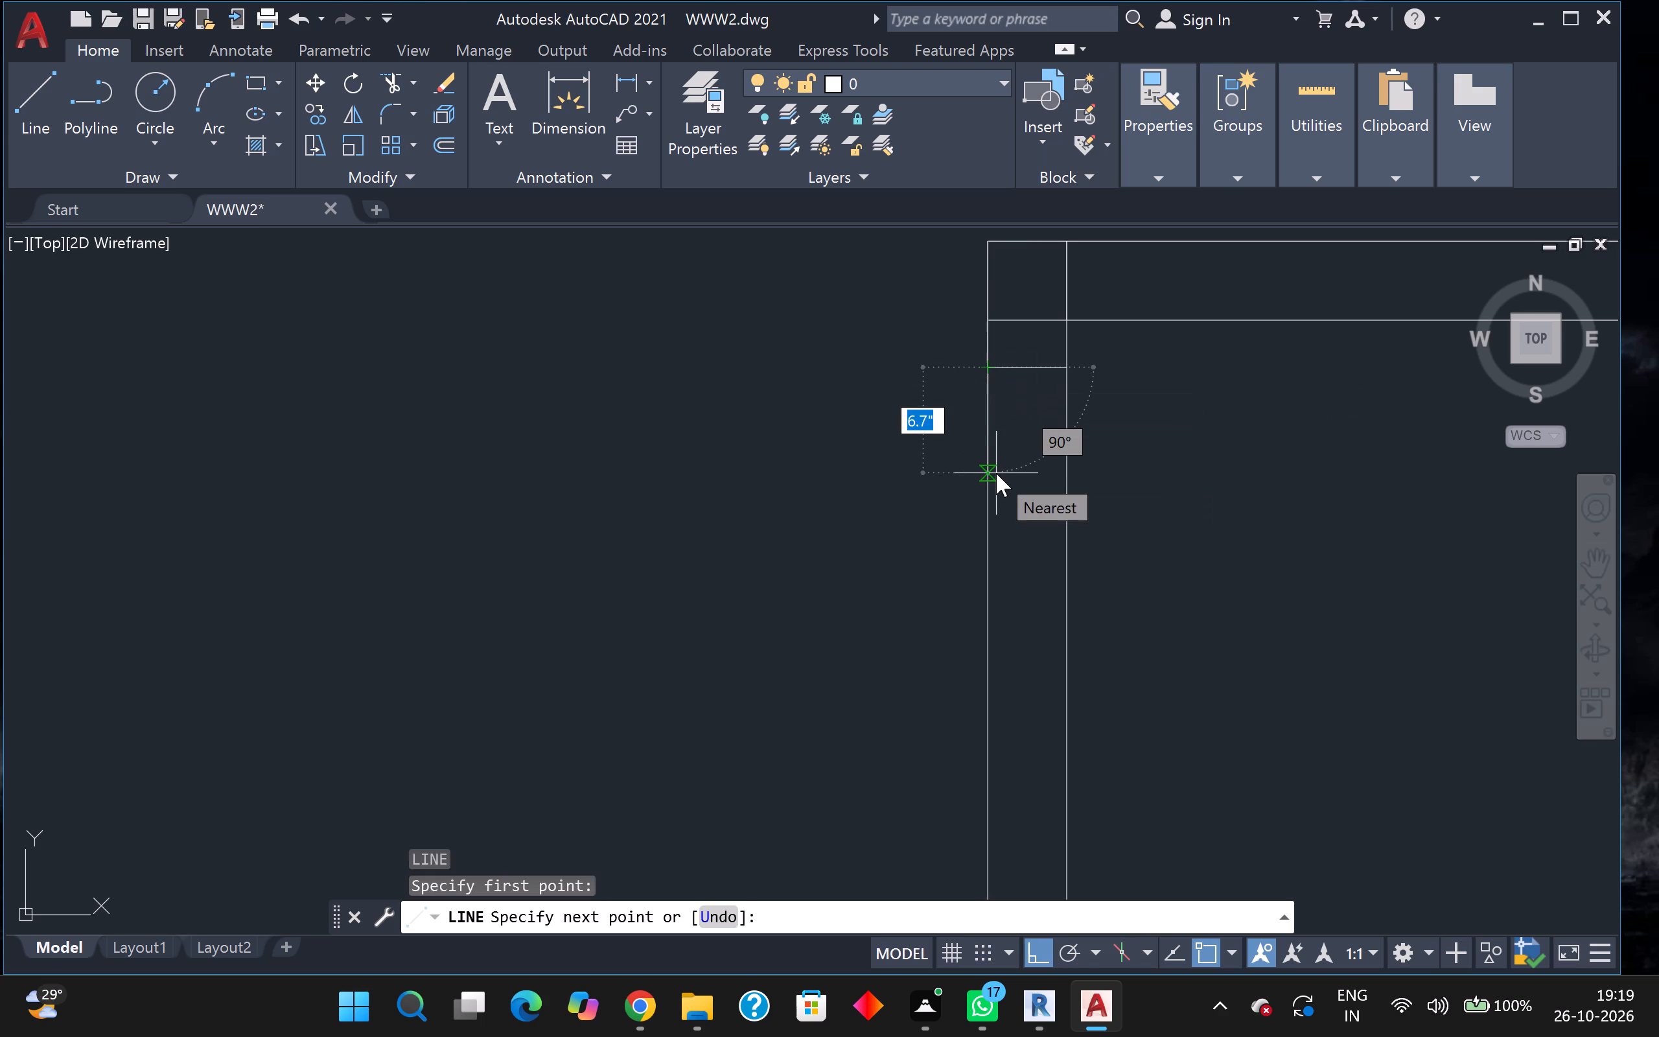
key("apostrophe")
key("Return")
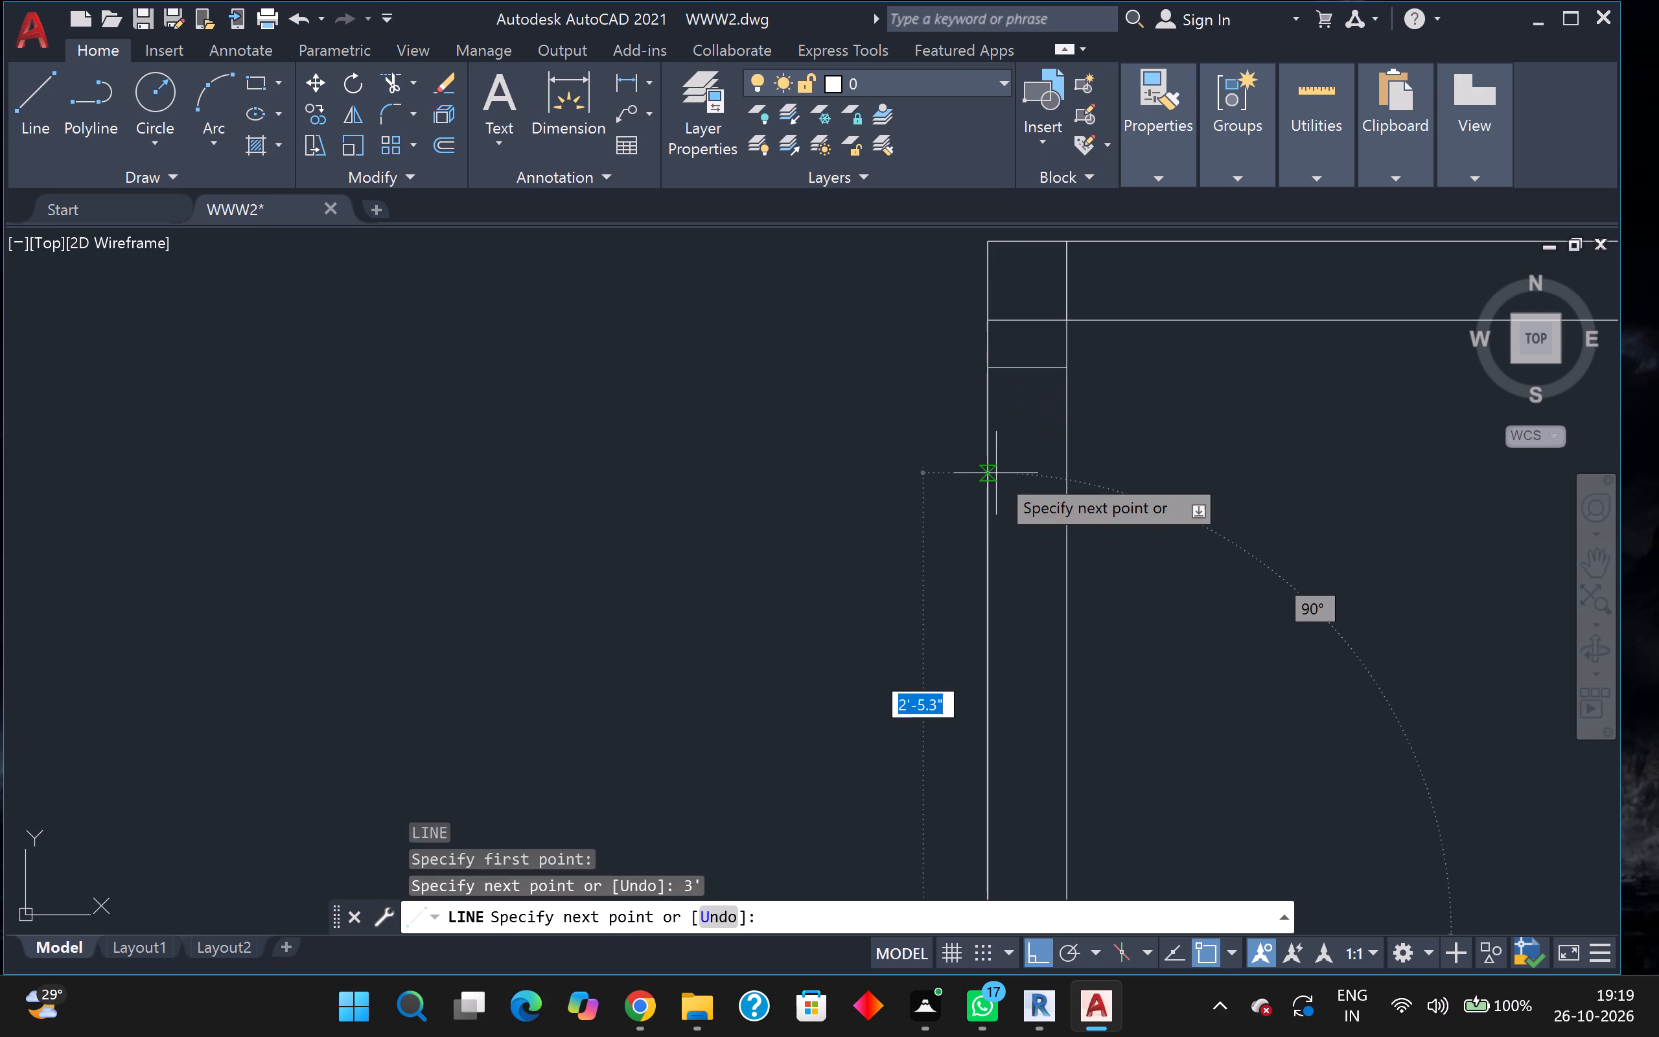
scroll(1212, 535, "down", 4)
scroll(1289, 690, "up", 2)
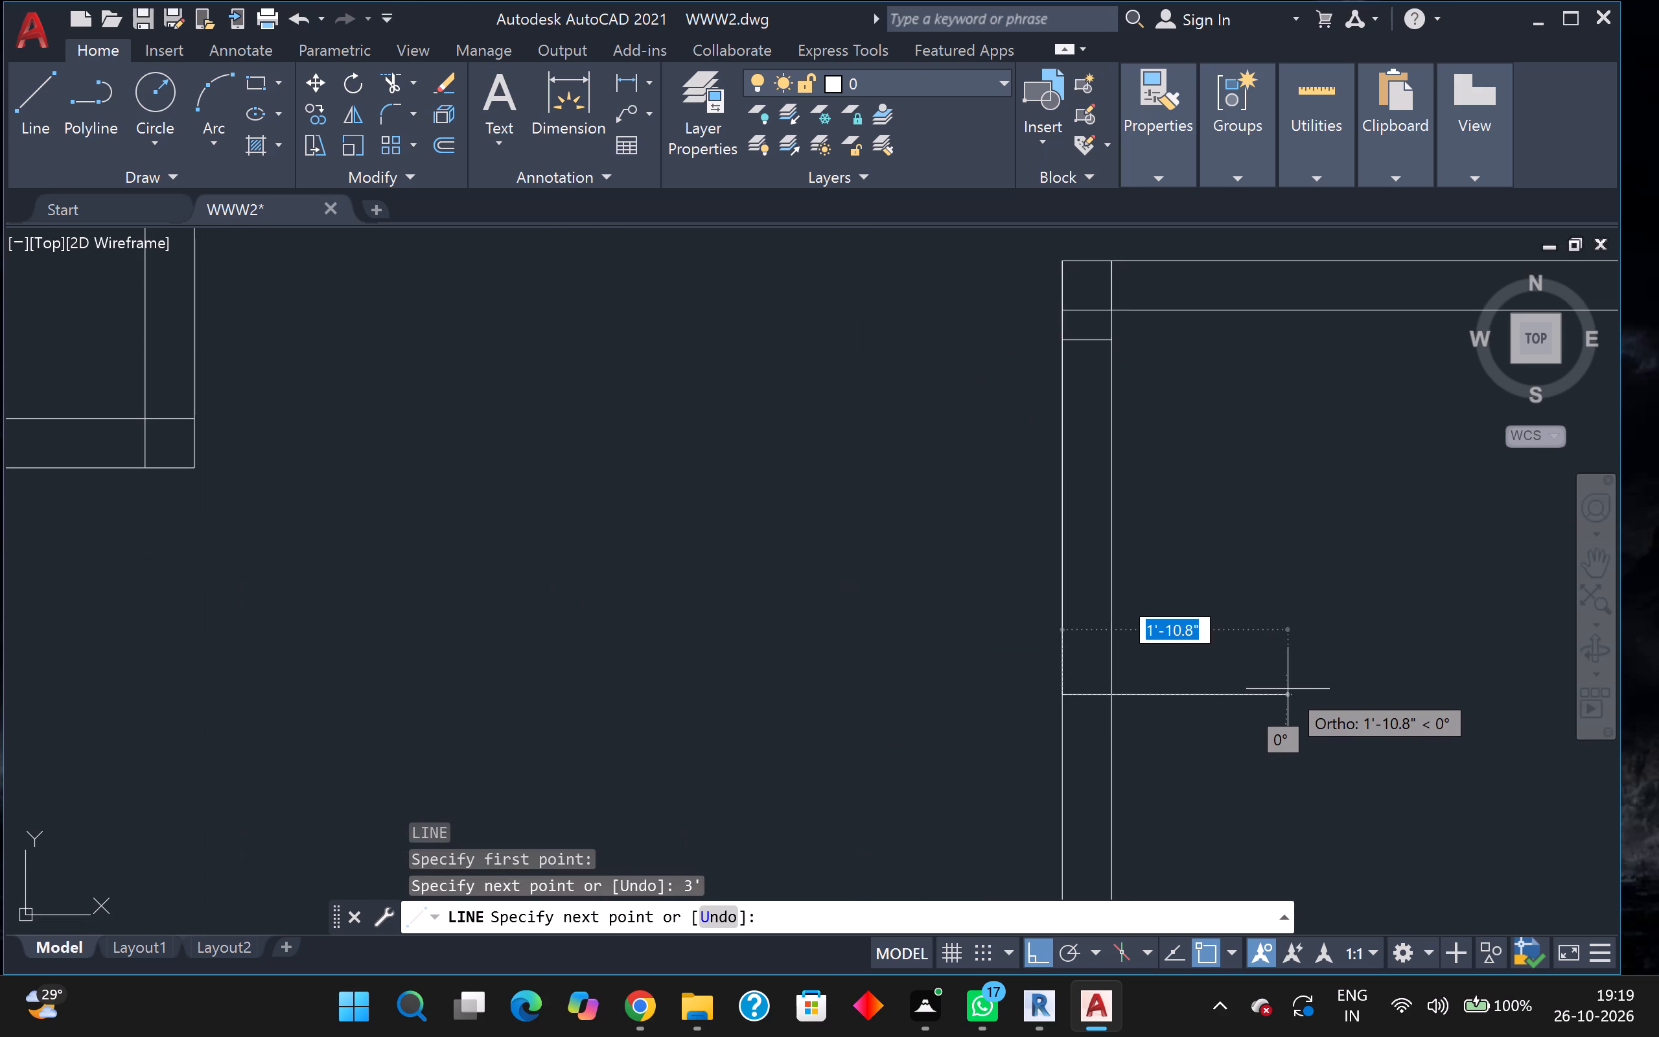
key("5")
key("Return")
key("Escape")
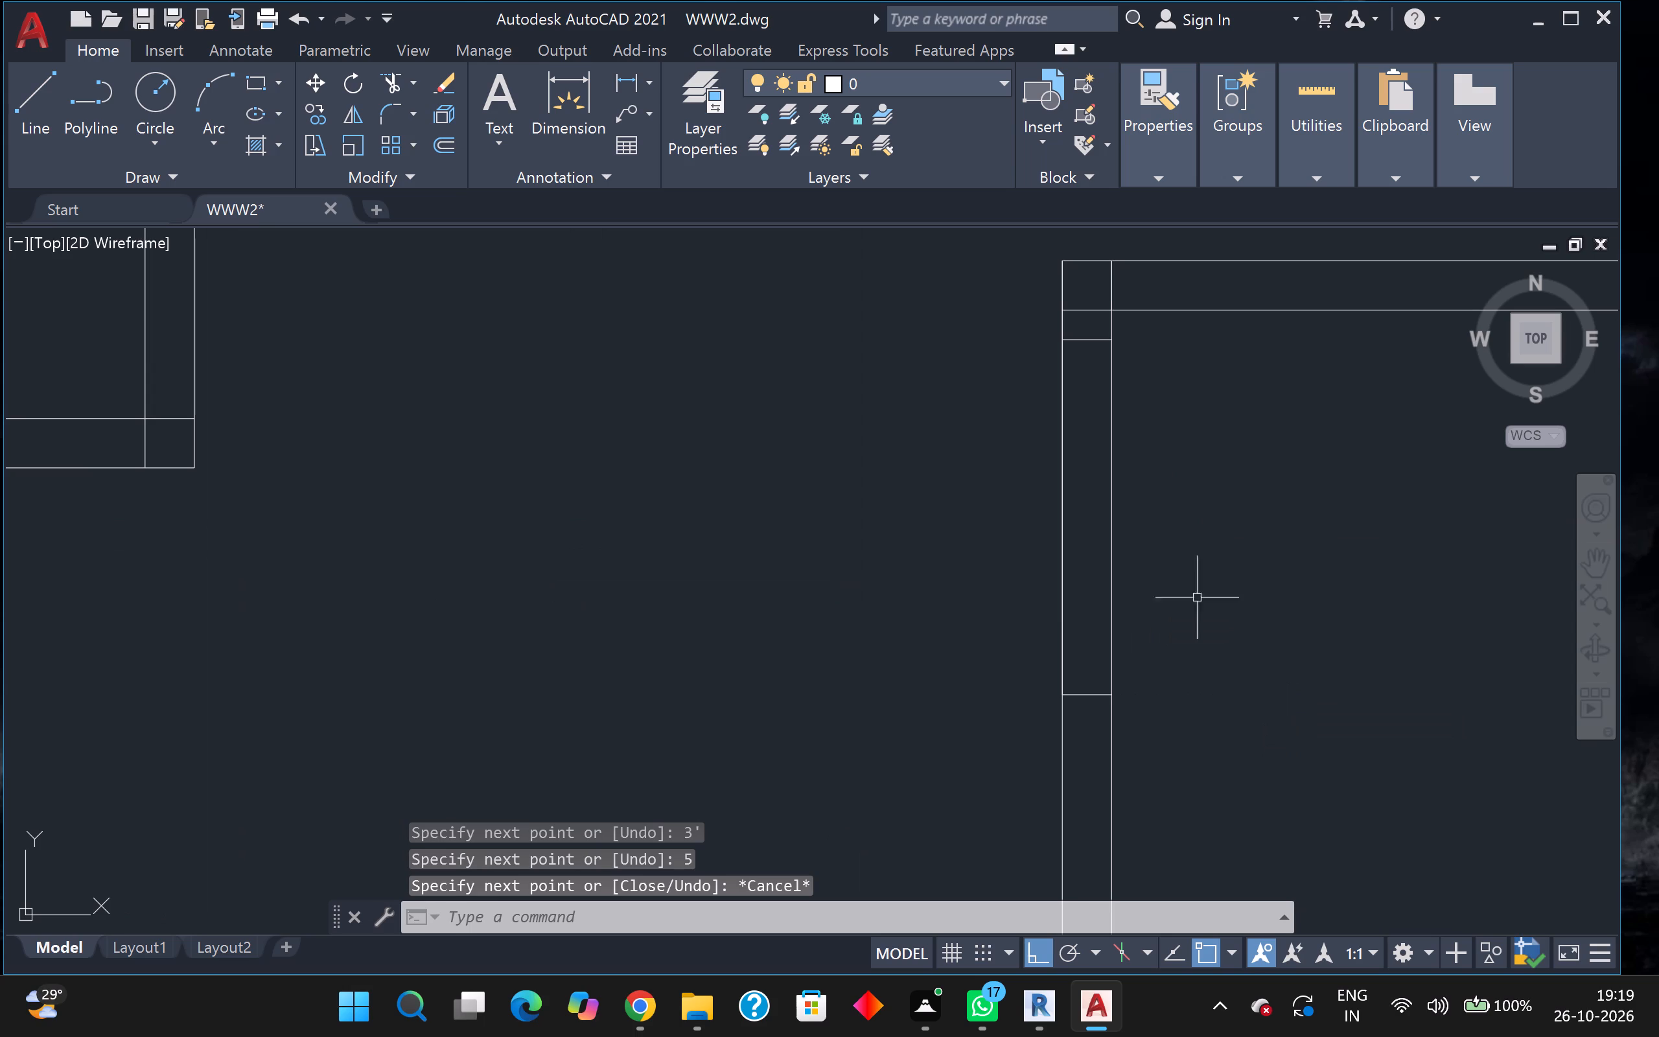
Trim both faces of the small east room's west partition between the two new door jambs.
left_click(380, 95)
left_click(661, 462)
left_click(1233, 580)
Trim the overlapping partition lines at the small east room's northwest corner, above the new doorway.
scroll(1238, 582, "down", 4)
scroll(1236, 590, "up", 1)
middle_click_drag(1233, 590, 1071, 601)
scroll(988, 563, "up", 2)
scroll(1048, 504, "up", 1)
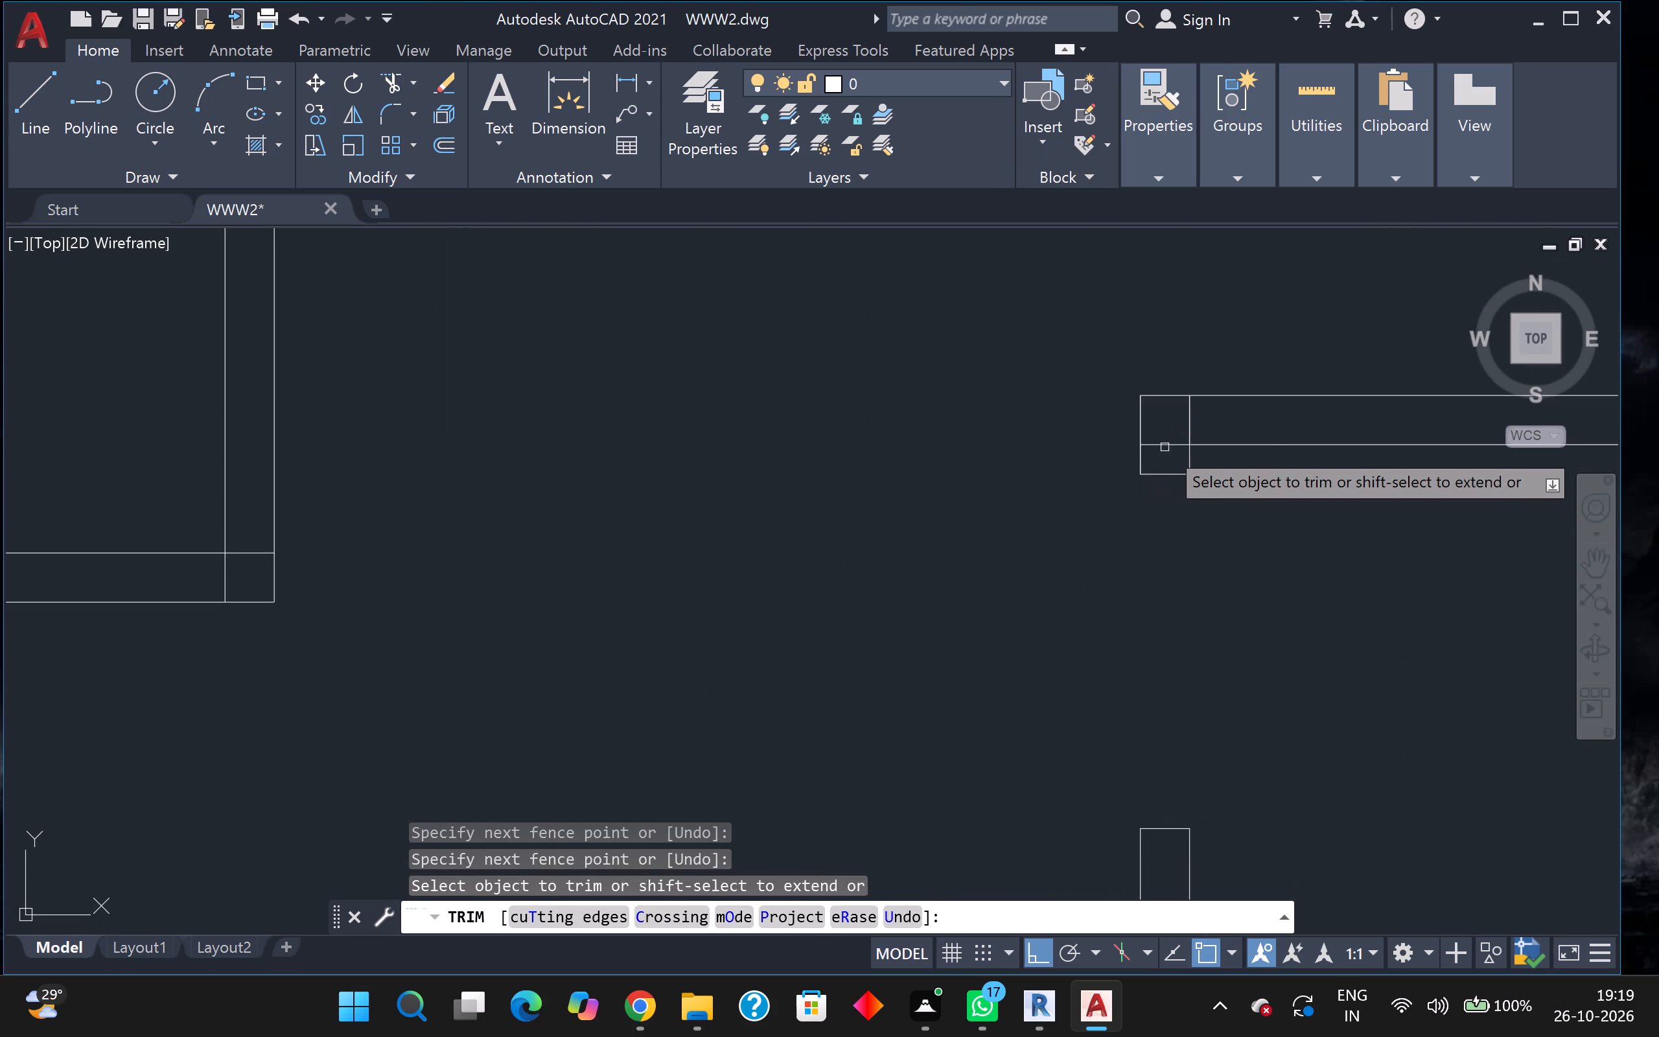
left_click(1174, 449)
left_click(1192, 419)
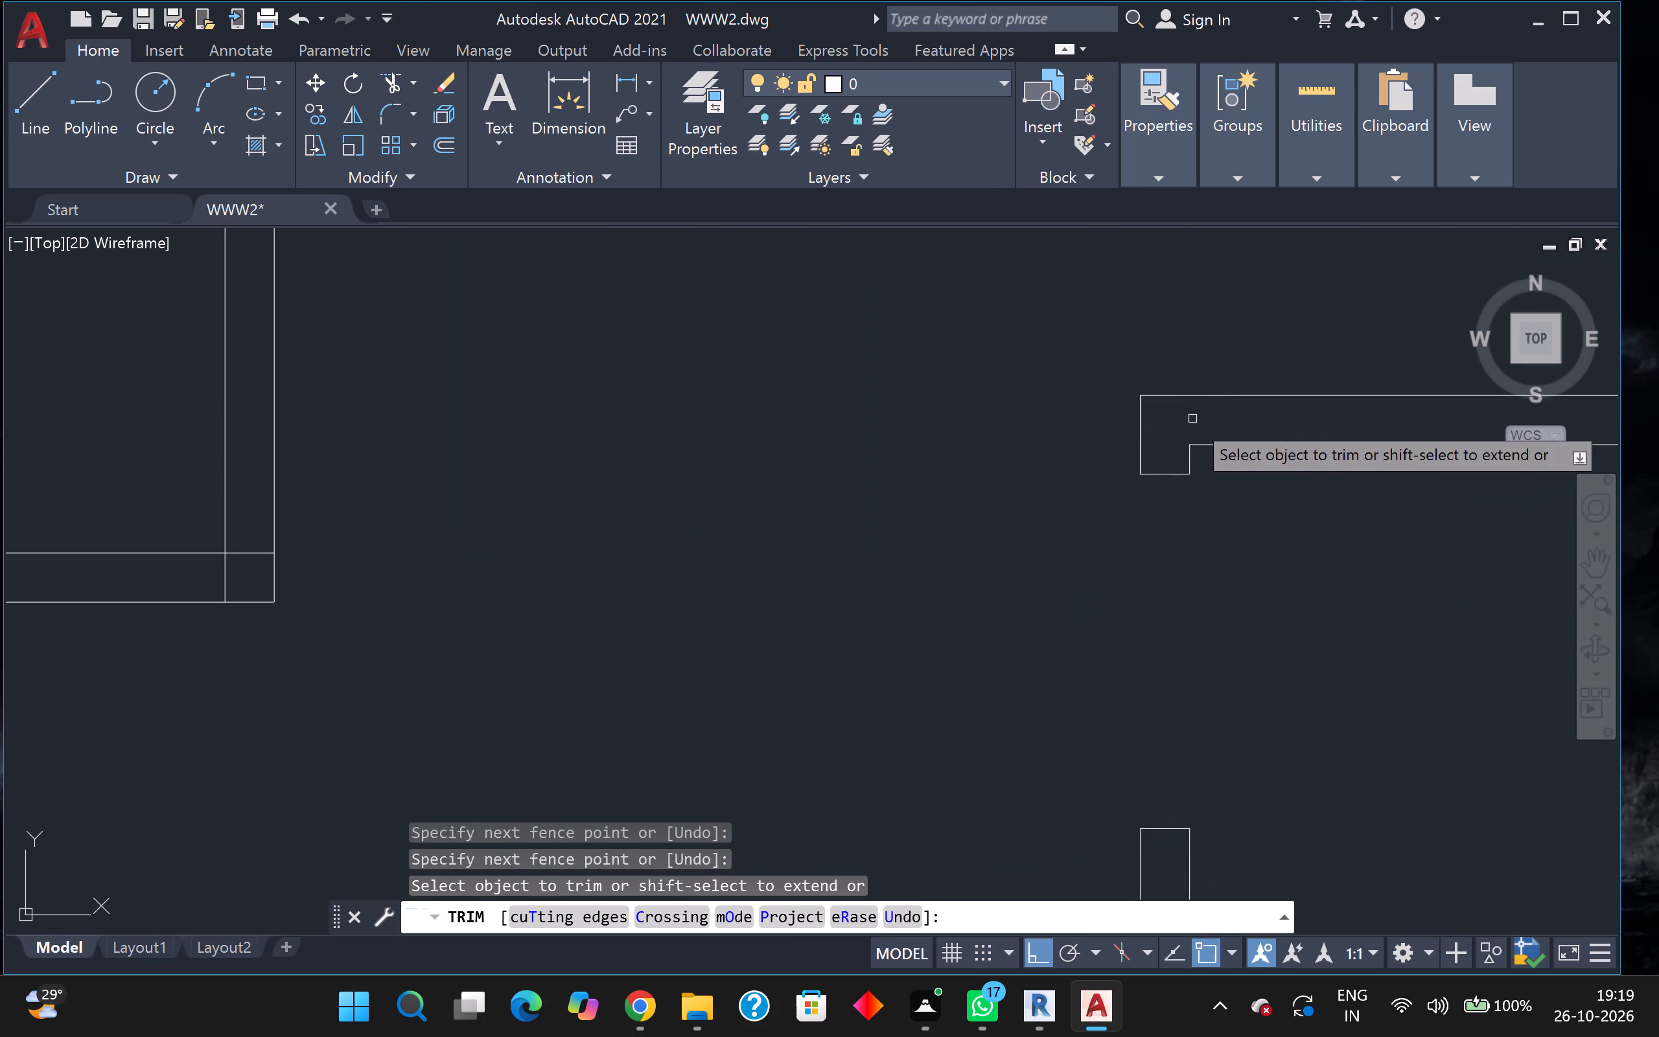
Trim the overlapping partition lines at the west middle room's southeast corner.
scroll(499, 660, "down", 2)
middle_click_drag(498, 653, 1063, 507)
scroll(960, 494, "up", 2)
left_click(958, 463)
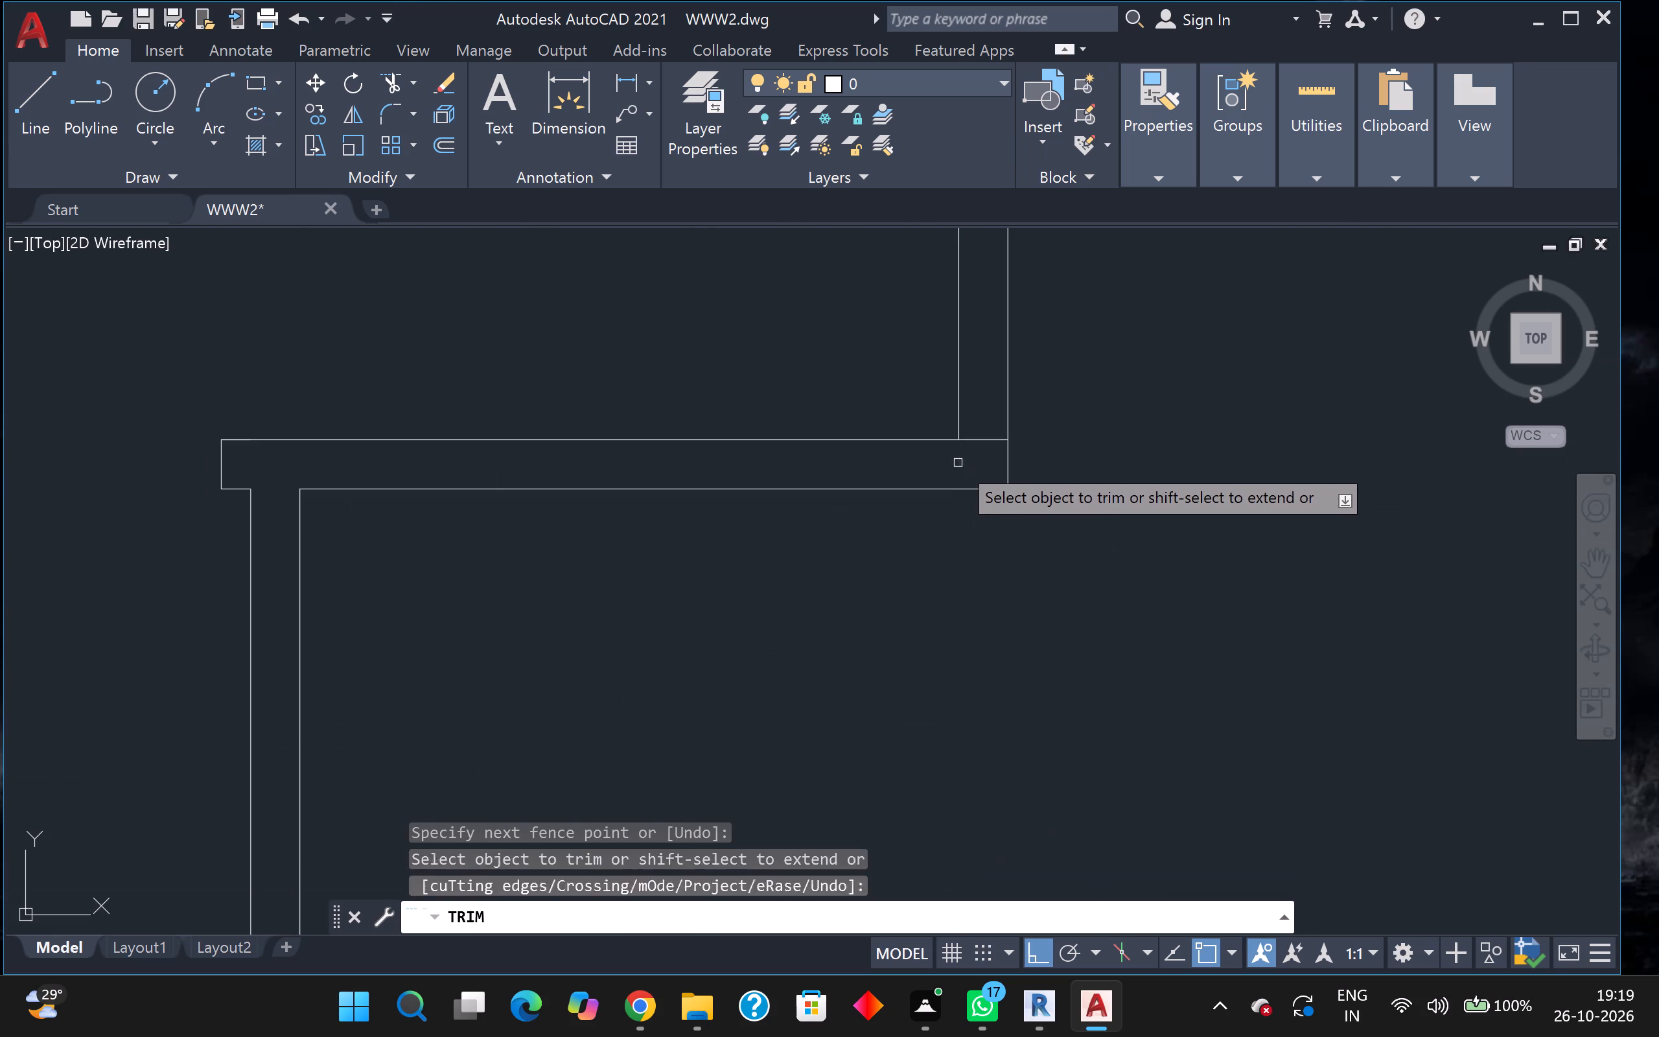
left_click(978, 436)
scroll(979, 443, "down", 1)
left_click(990, 444)
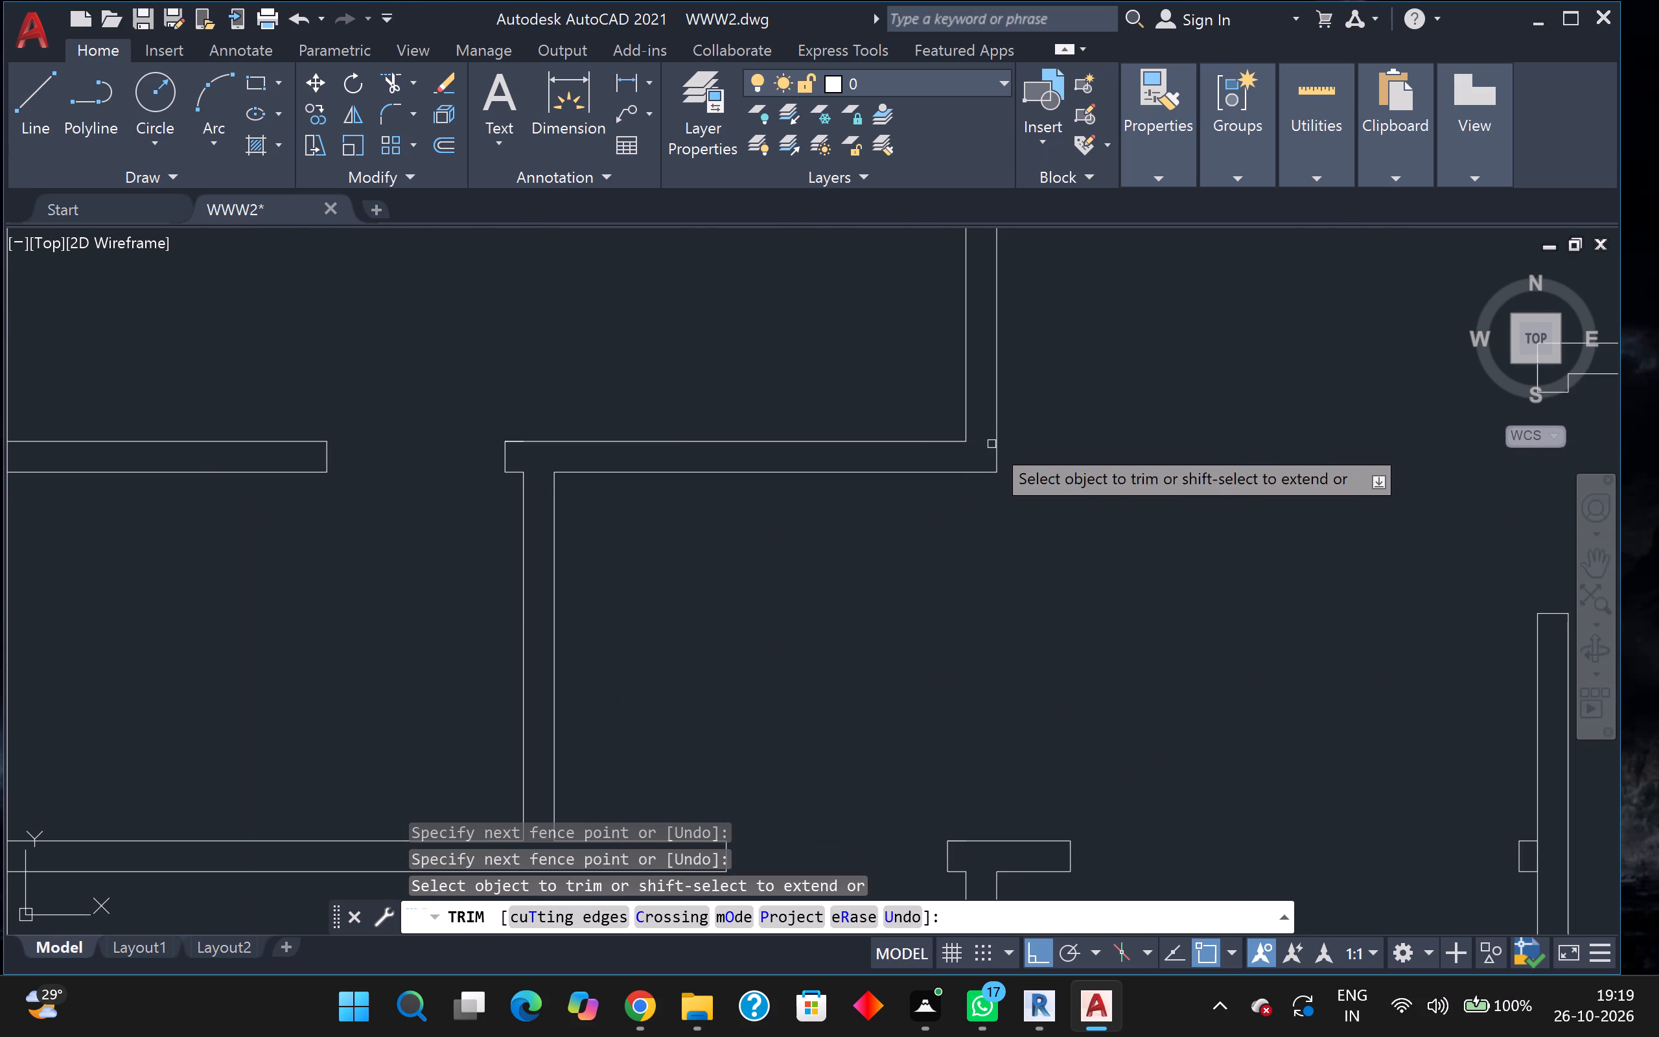
Trim the west exterior wall's inner face where the small west room's north and south partitions meet it.
scroll(992, 446, "down", 2)
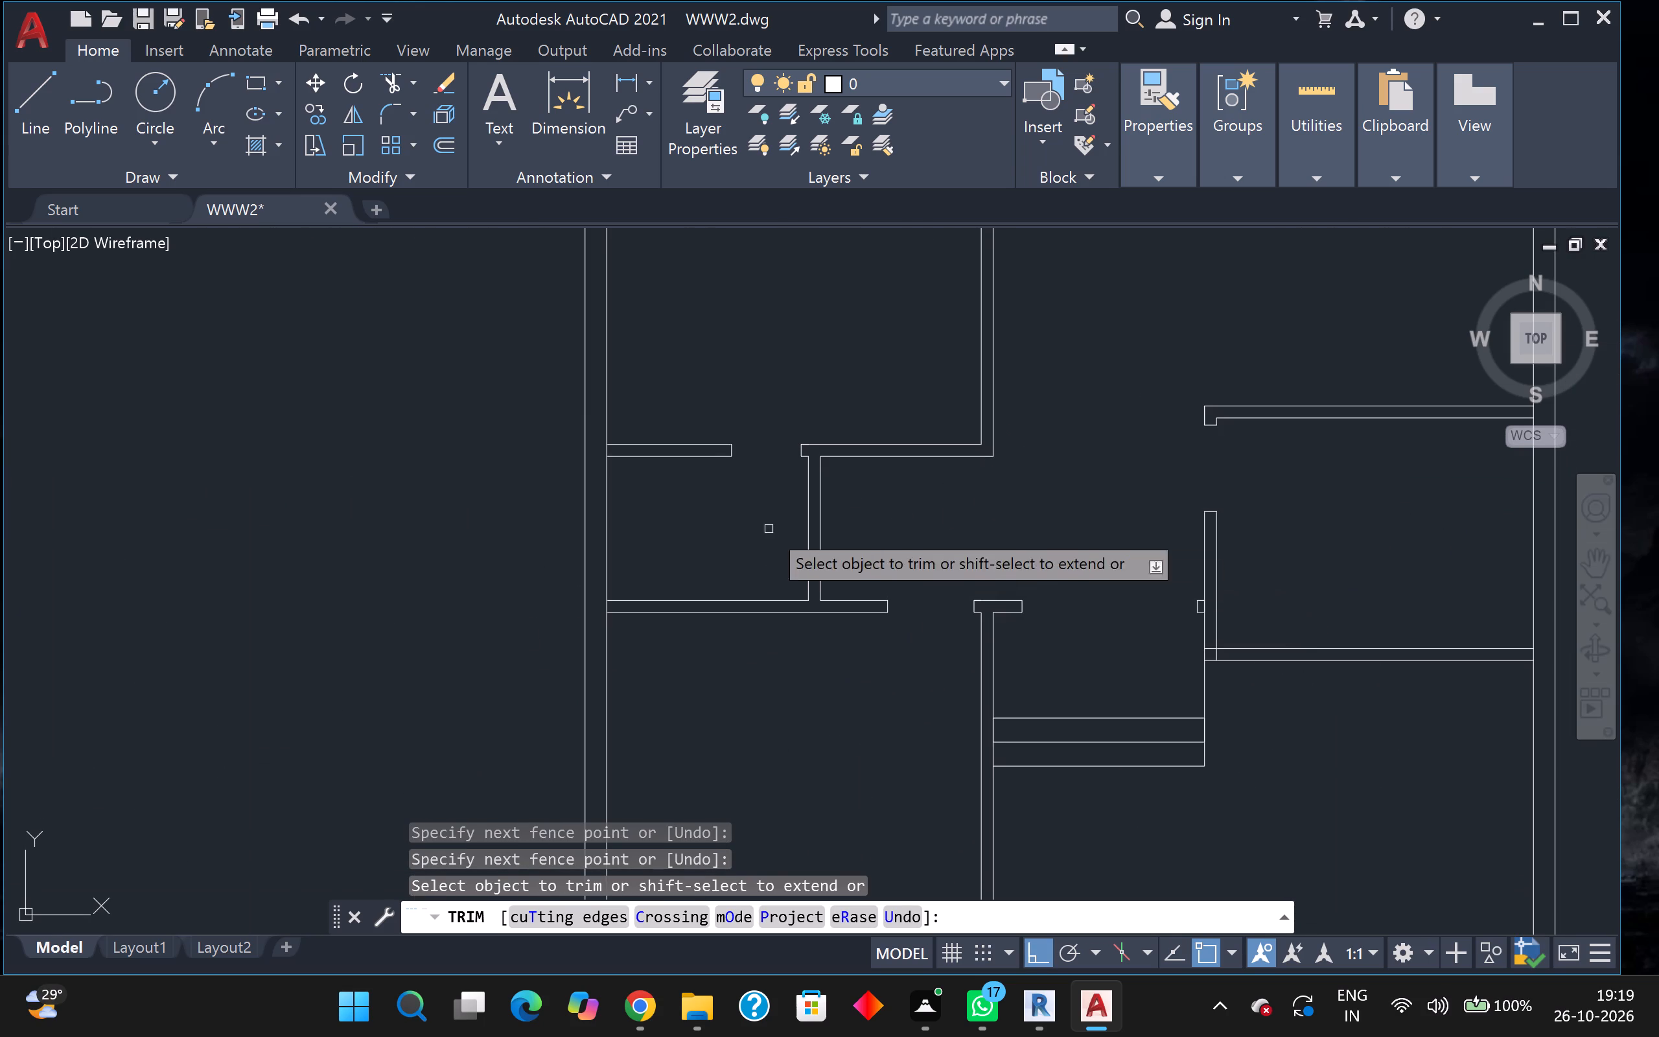
middle_click_drag(736, 516, 873, 517)
scroll(761, 583, "up", 3)
scroll(695, 708, "up", 2)
left_click(686, 699)
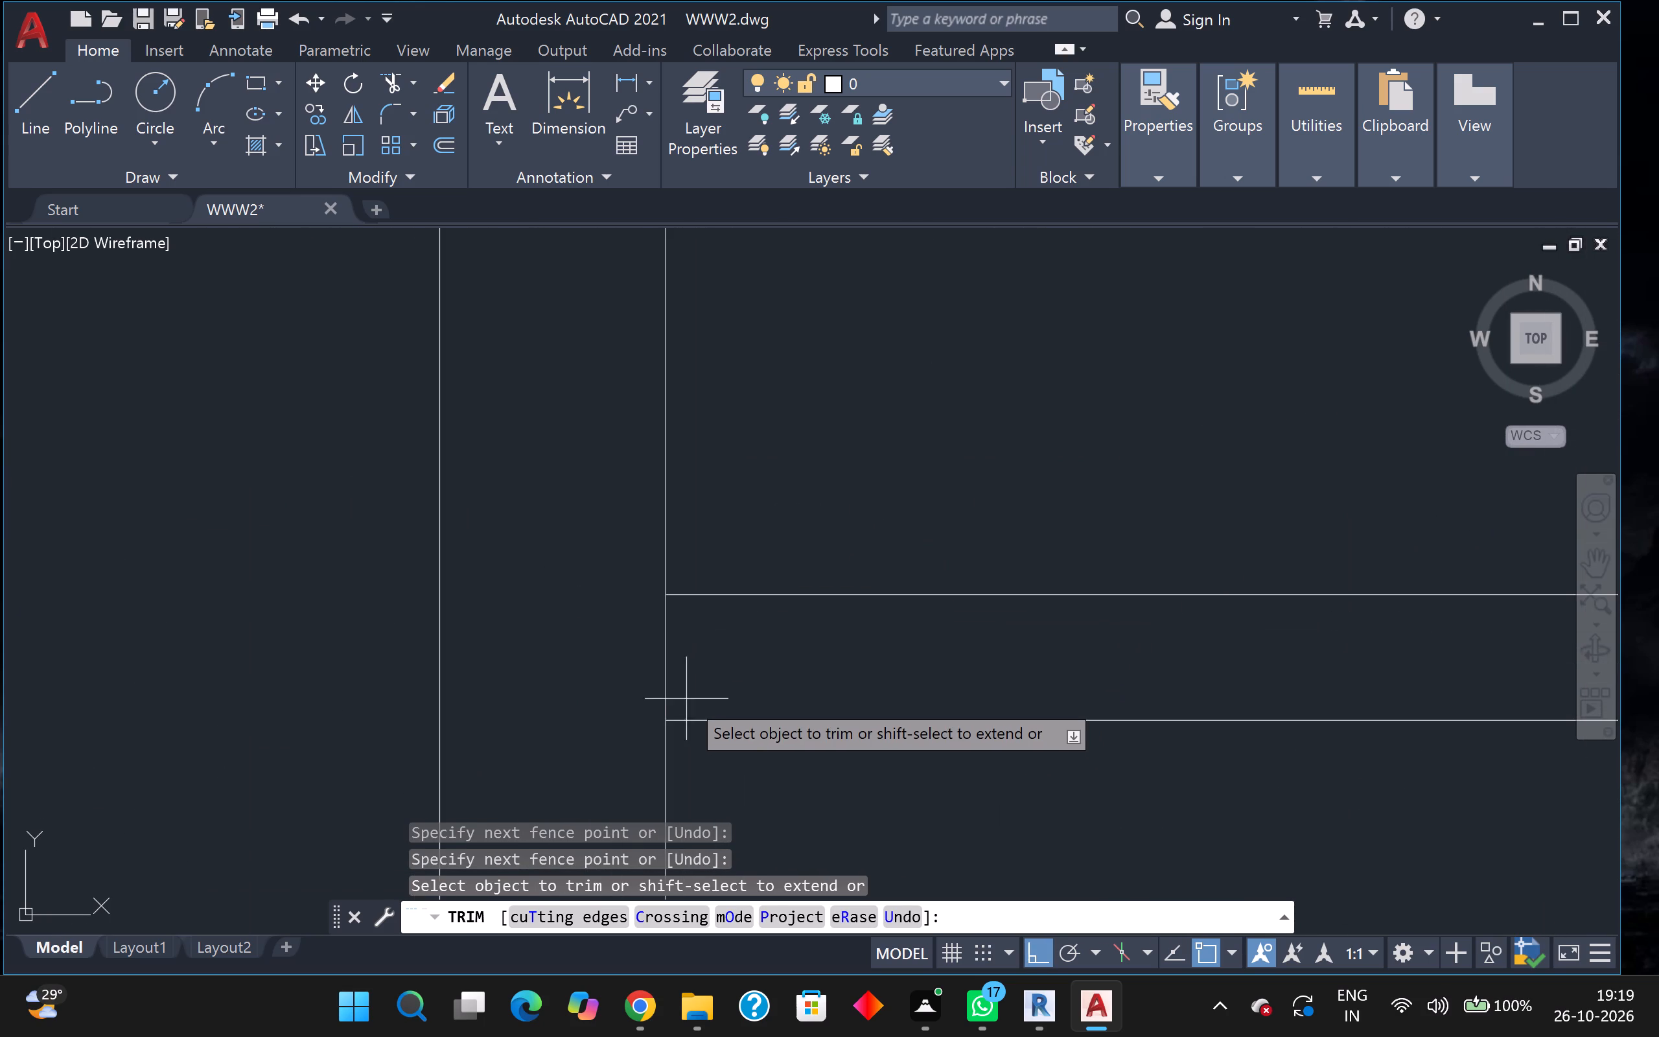
left_click(646, 674)
scroll(650, 669, "down", 3)
middle_click_drag(755, 555, 901, 689)
scroll(753, 450, "up", 2)
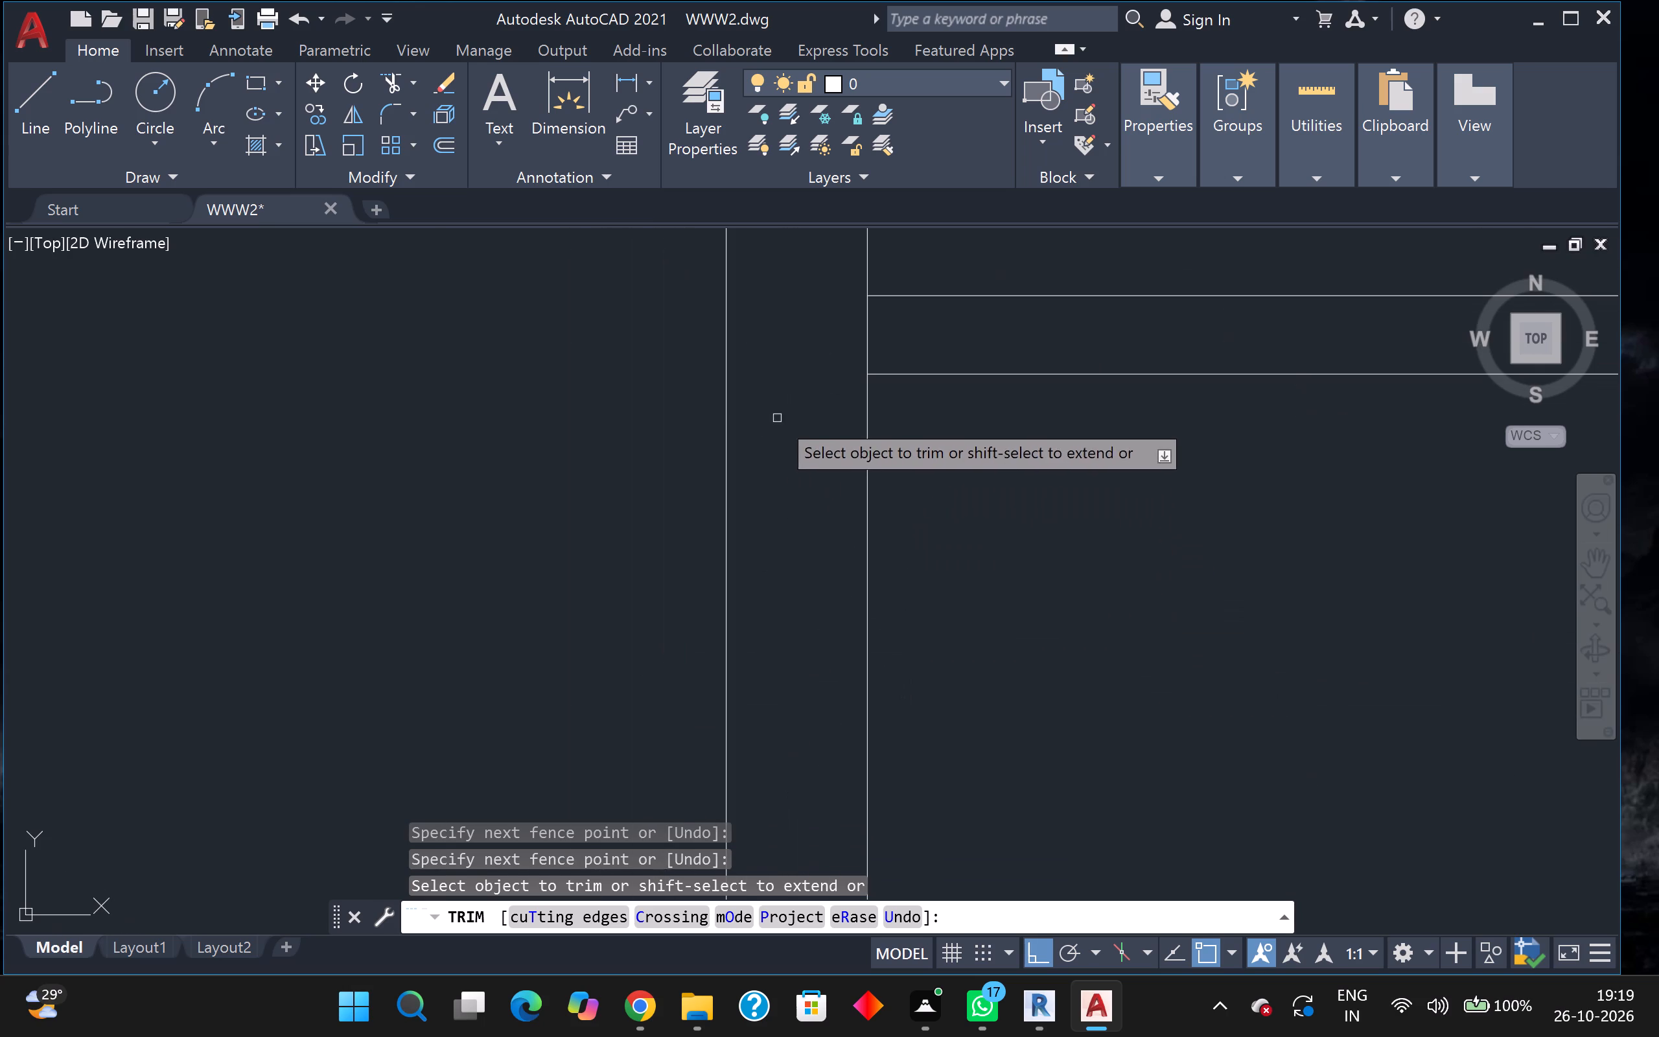
left_click(866, 330)
Trim the overlapping partition lines at the small east room's southwest corner.
scroll(898, 371, "down", 5)
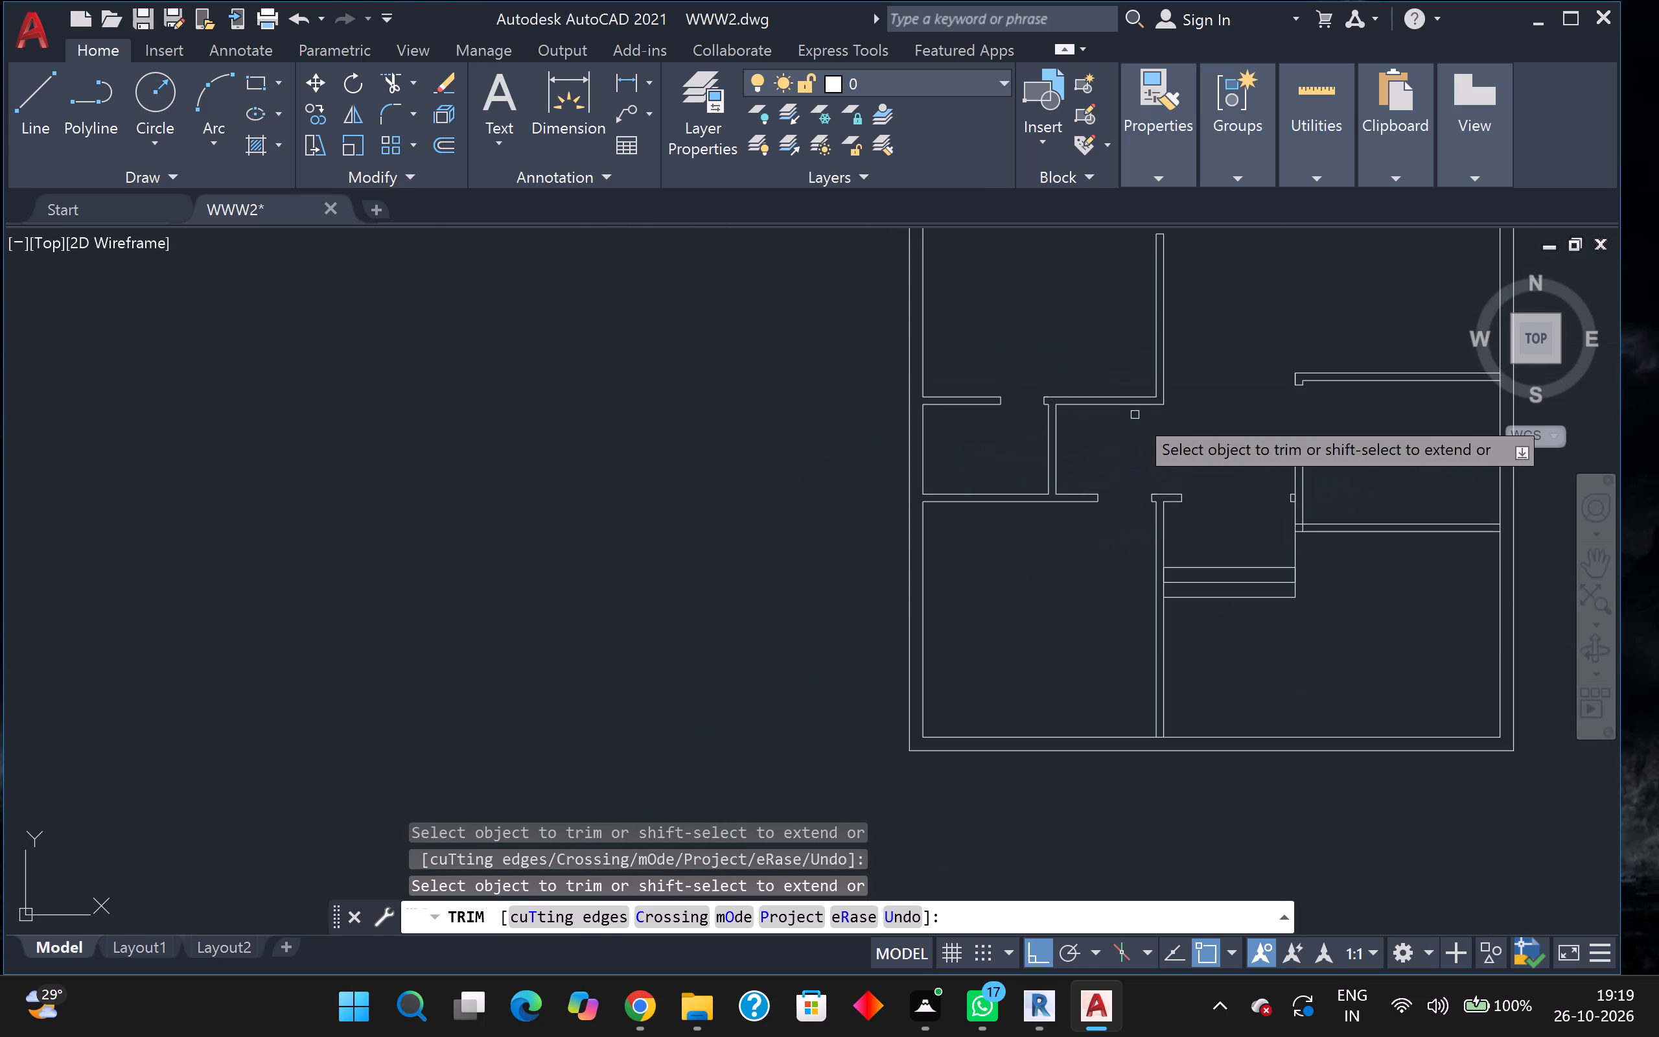
middle_click_drag(1229, 419, 612, 424)
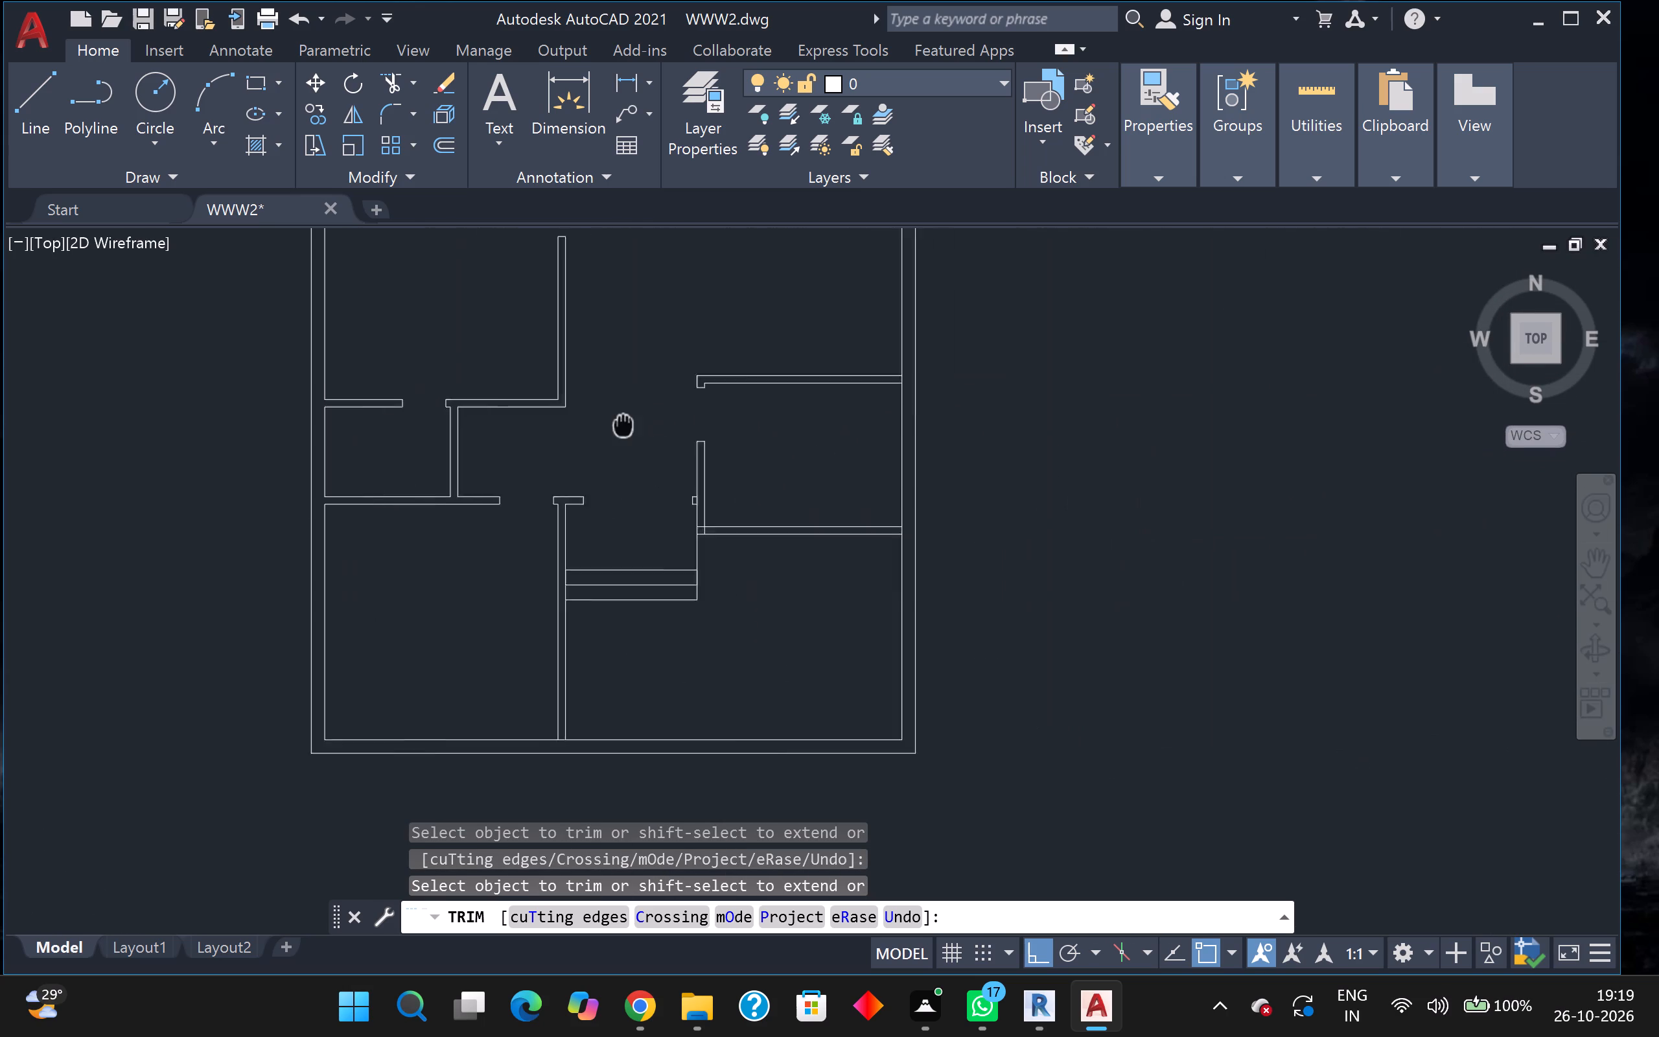
middle_click_drag(612, 424, 606, 425)
scroll(691, 531, "up", 5)
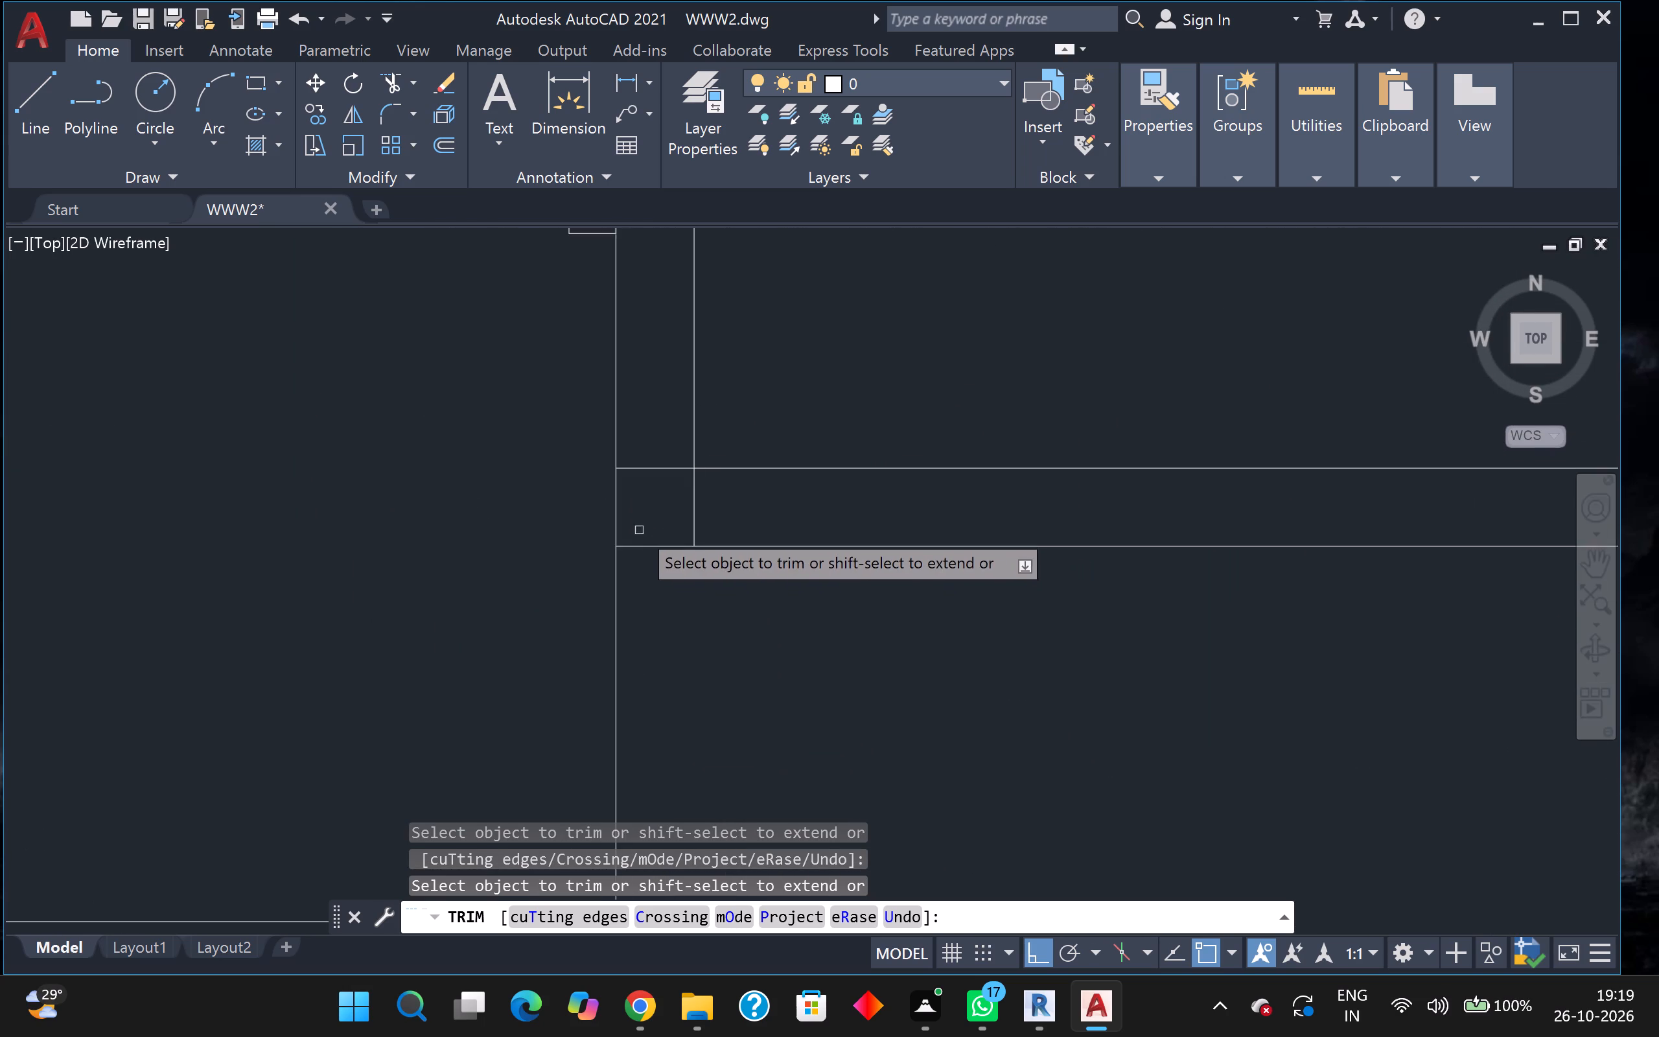
scroll(638, 528, "up", 1)
left_click(672, 429)
left_click(735, 507)
Trim the east exterior wall's inner face where the small east room's south and north partitions meet it.
scroll(737, 508, "down", 2)
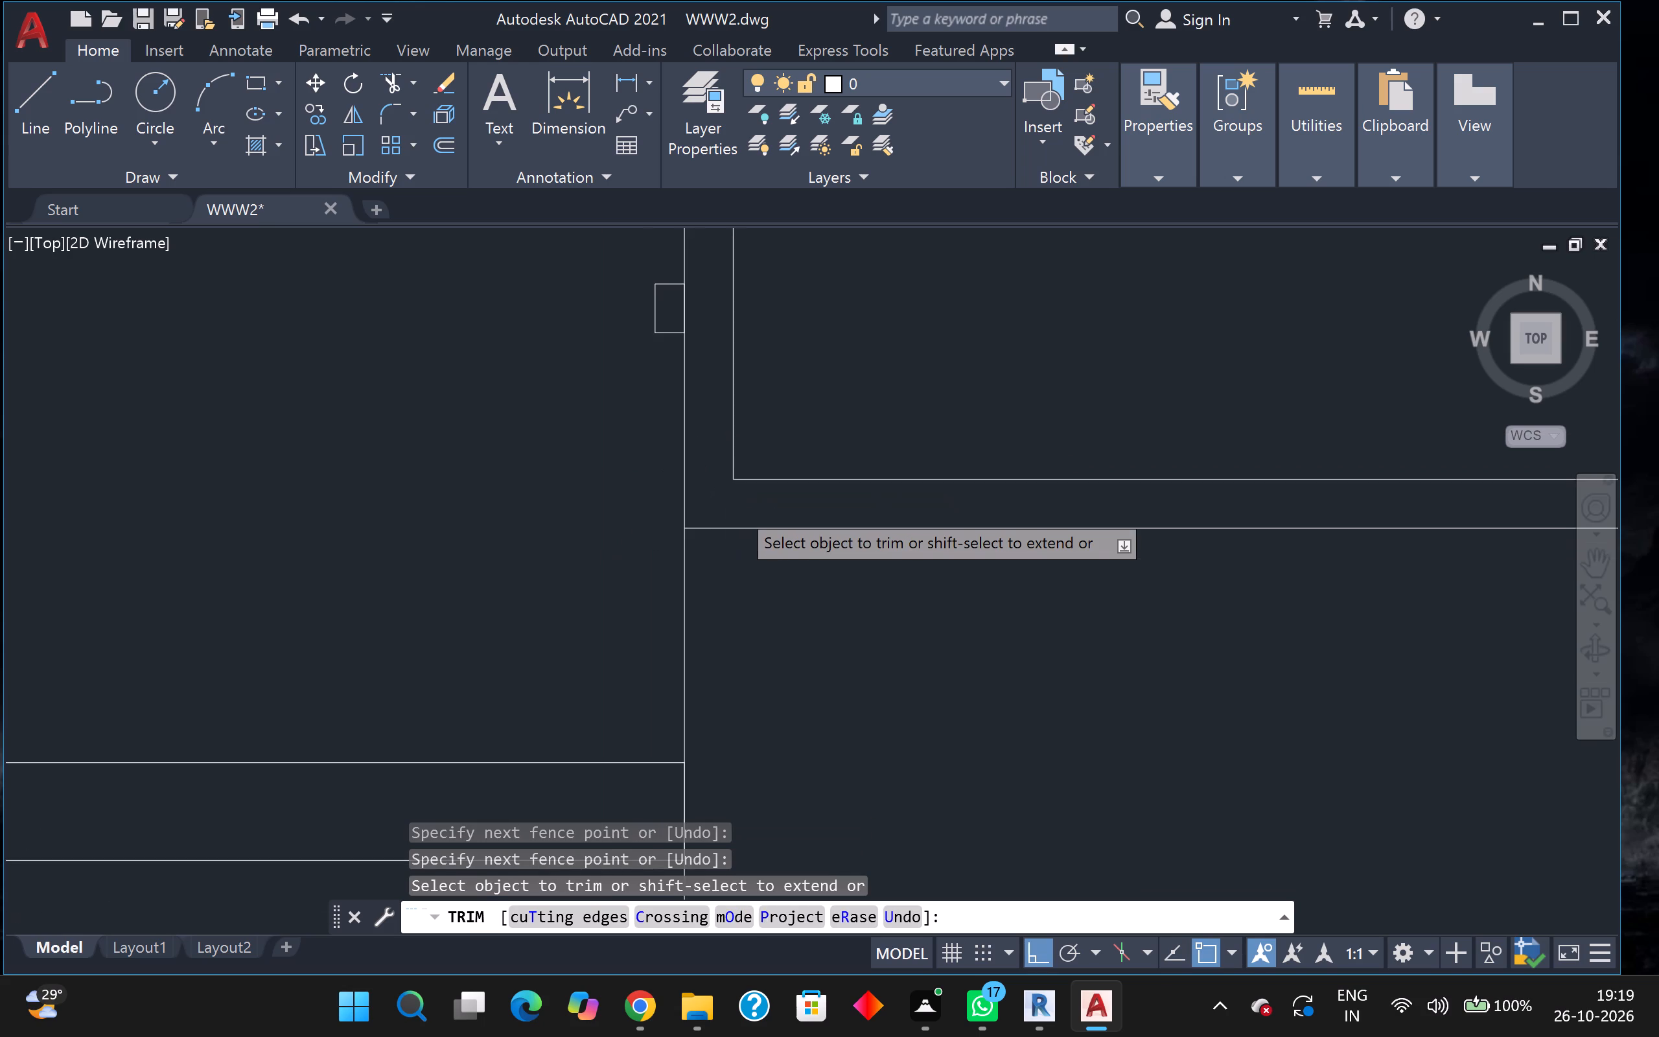
scroll(795, 558, "down", 3)
scroll(1076, 544, "up", 6)
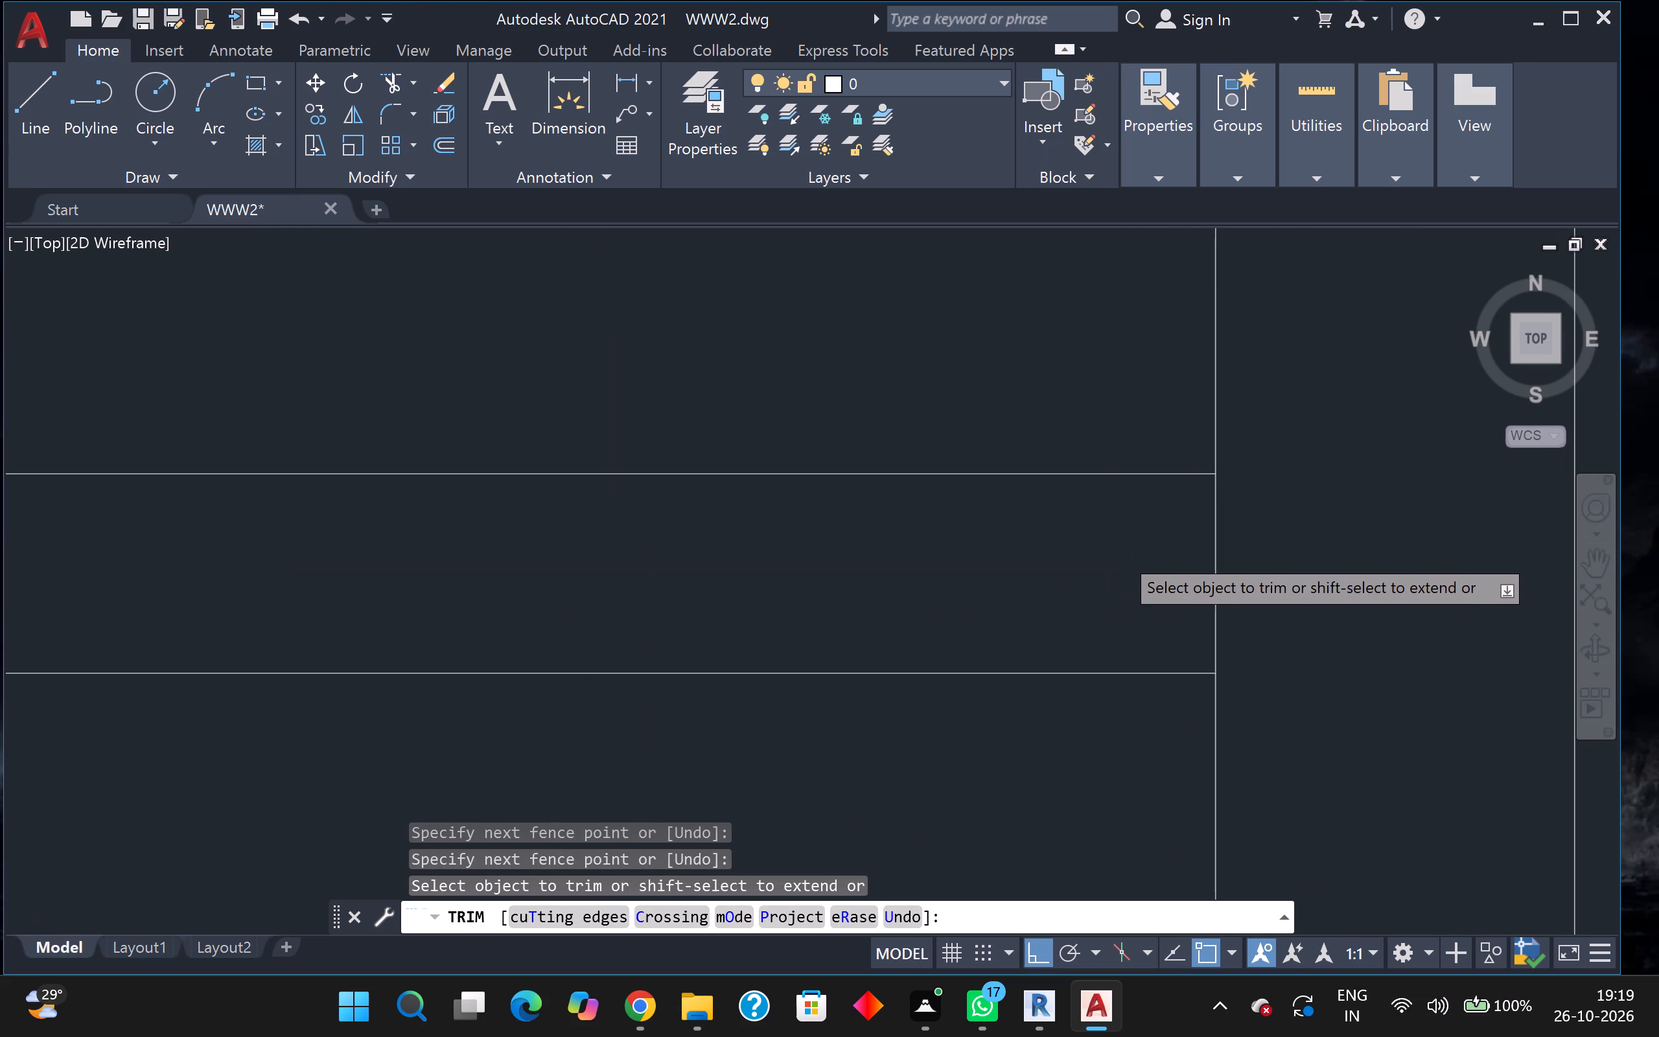
left_click_drag(1133, 553, 1143, 553)
left_click(1238, 552)
scroll(1231, 553, "down", 3)
scroll(1050, 428, "down", 2)
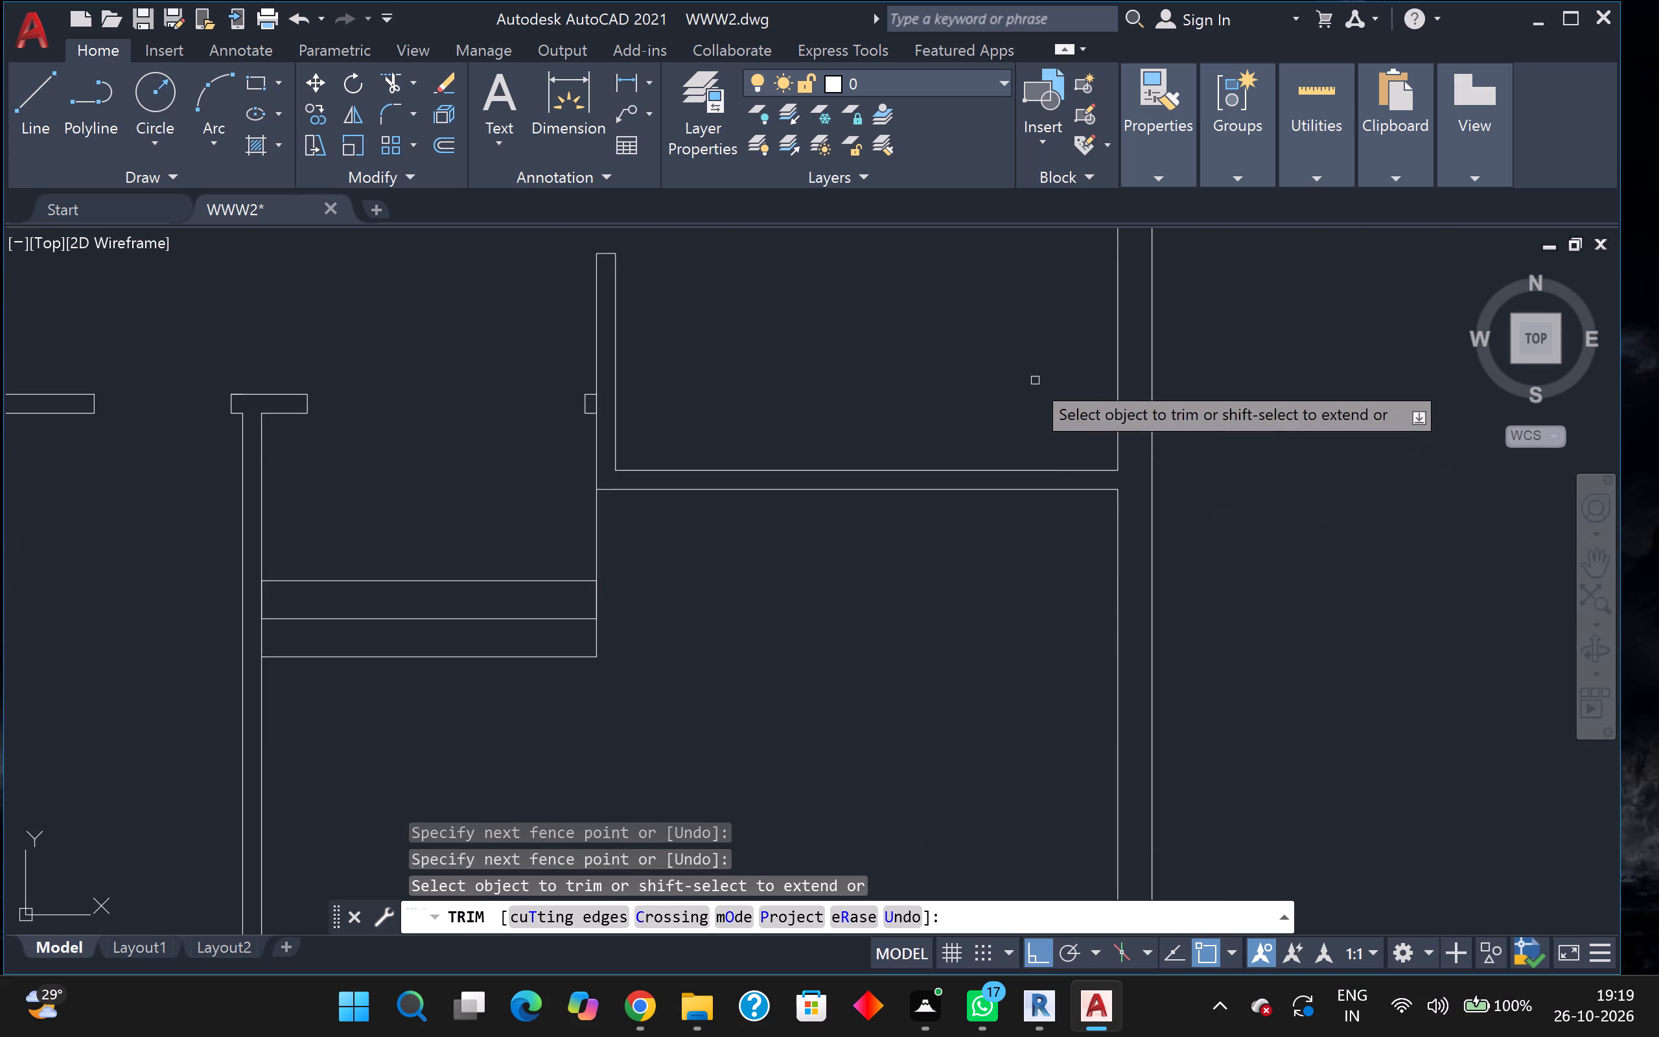
middle_click_drag(1032, 380, 1043, 674)
scroll(1041, 673, "down", 1)
scroll(1110, 469, "up", 5)
left_click_drag(1106, 522, 1119, 518)
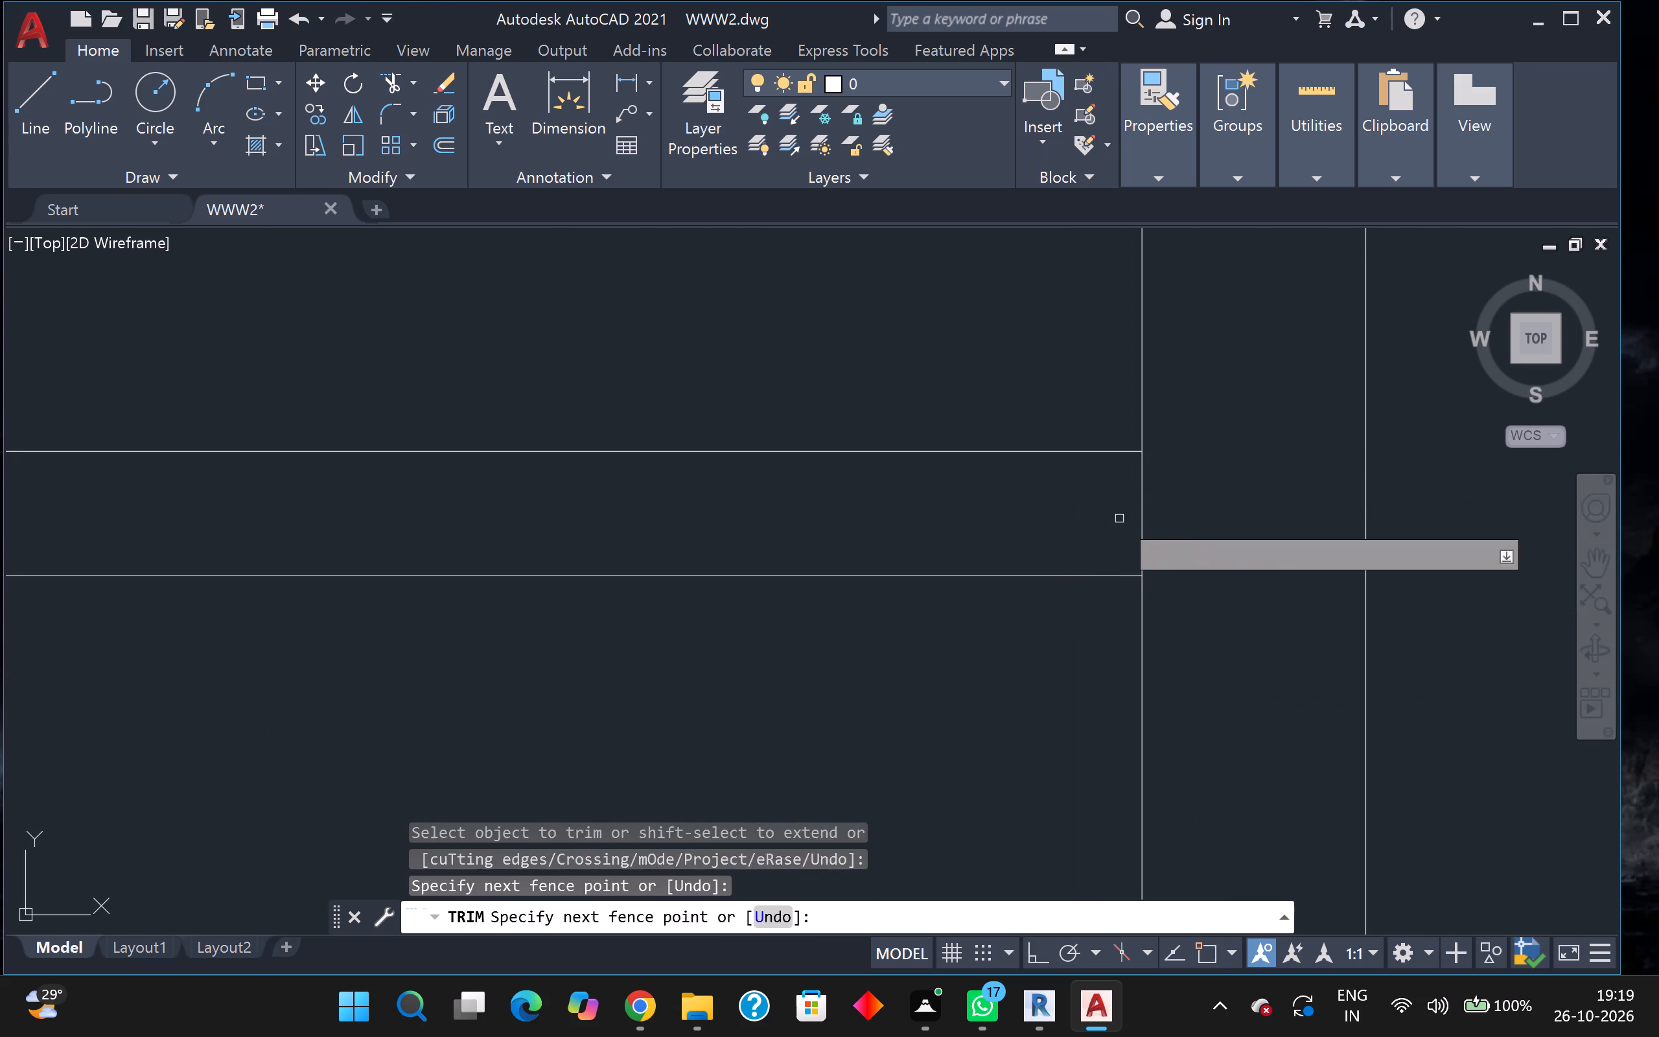
left_click(1142, 511)
Trim away the short stray line crossing the east exterior wall beside the large open room.
scroll(1141, 511, "down", 6)
middle_click_drag(903, 653, 962, 667)
scroll(903, 653, "down", 1)
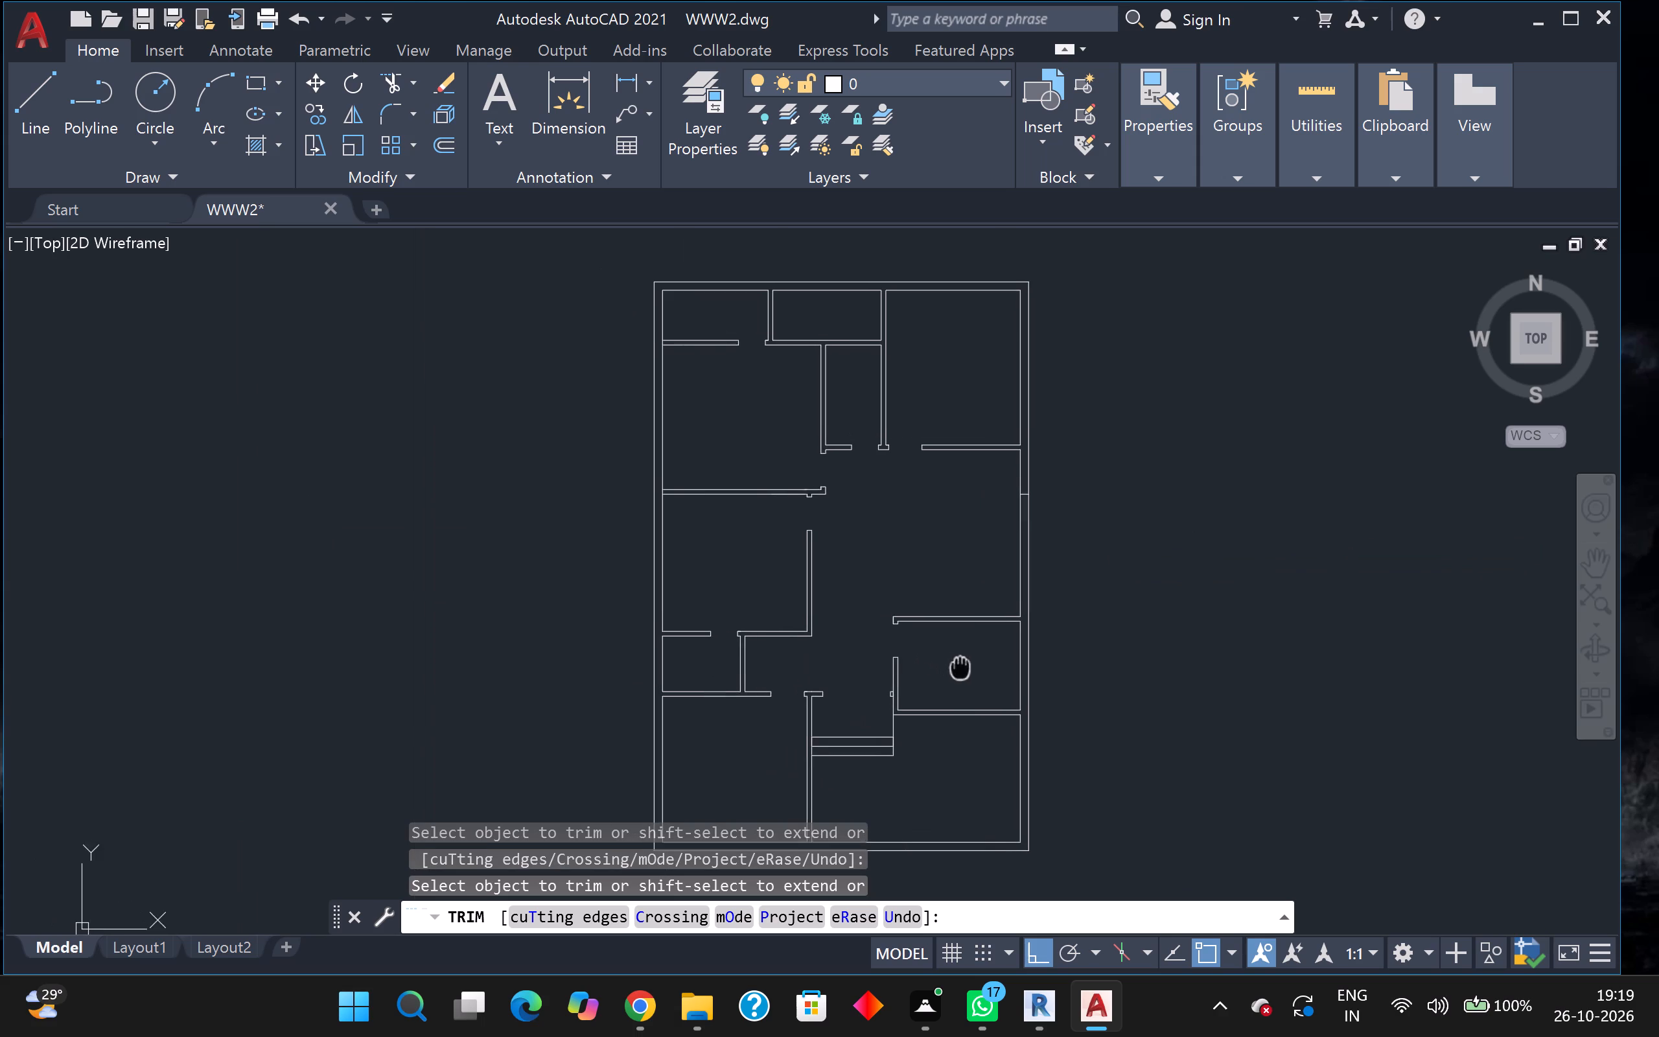
middle_click_drag(962, 667, 963, 668)
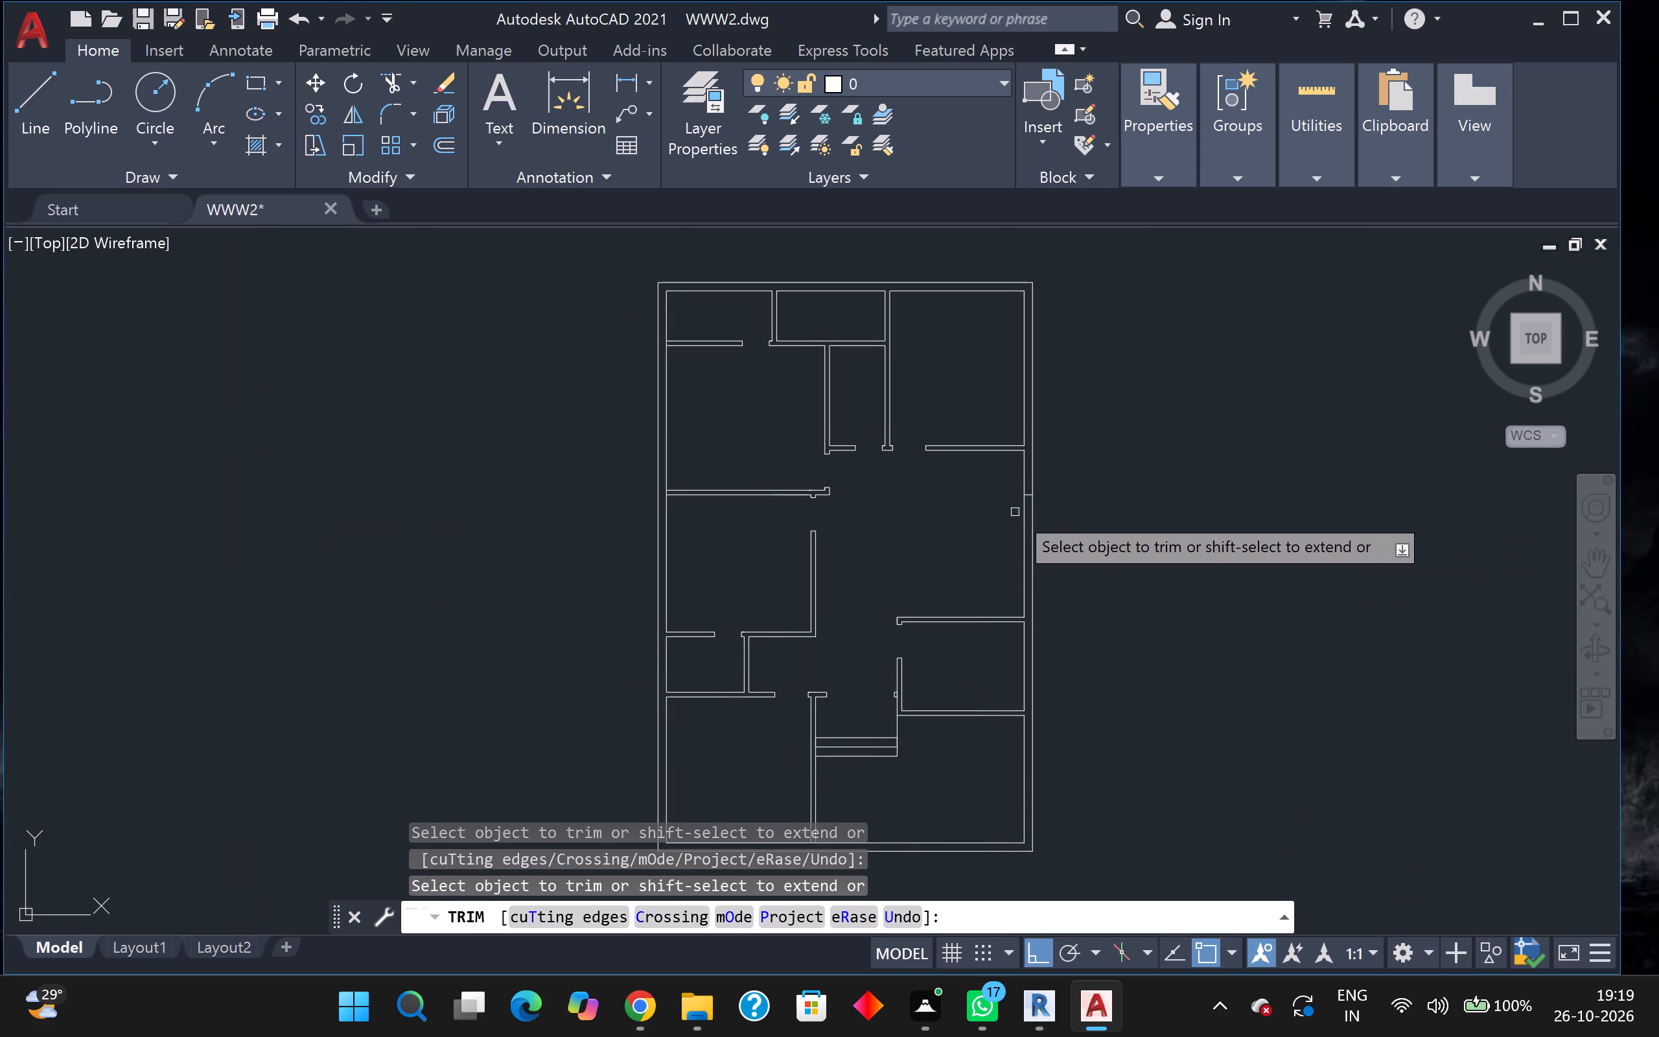
scroll(1015, 512, "up", 1)
middle_click_drag(1012, 512, 922, 572)
scroll(922, 573, "up", 2)
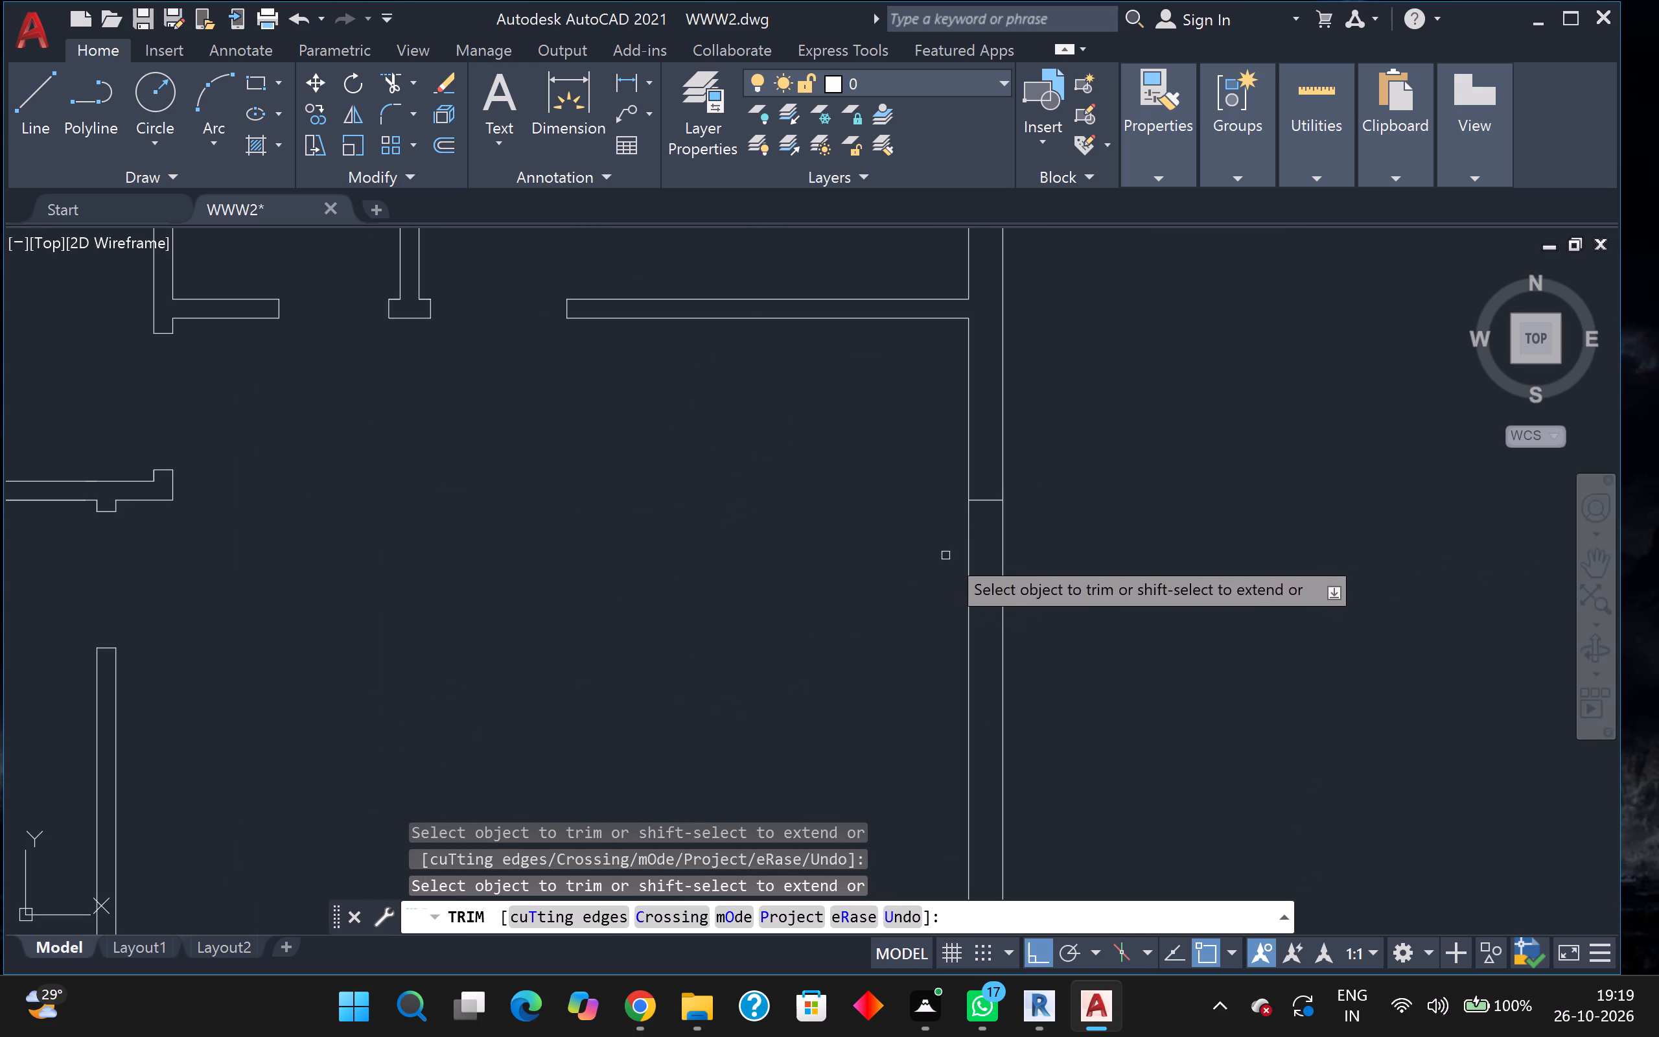
scroll(985, 522, "up", 2)
left_click(985, 522)
left_click(994, 451)
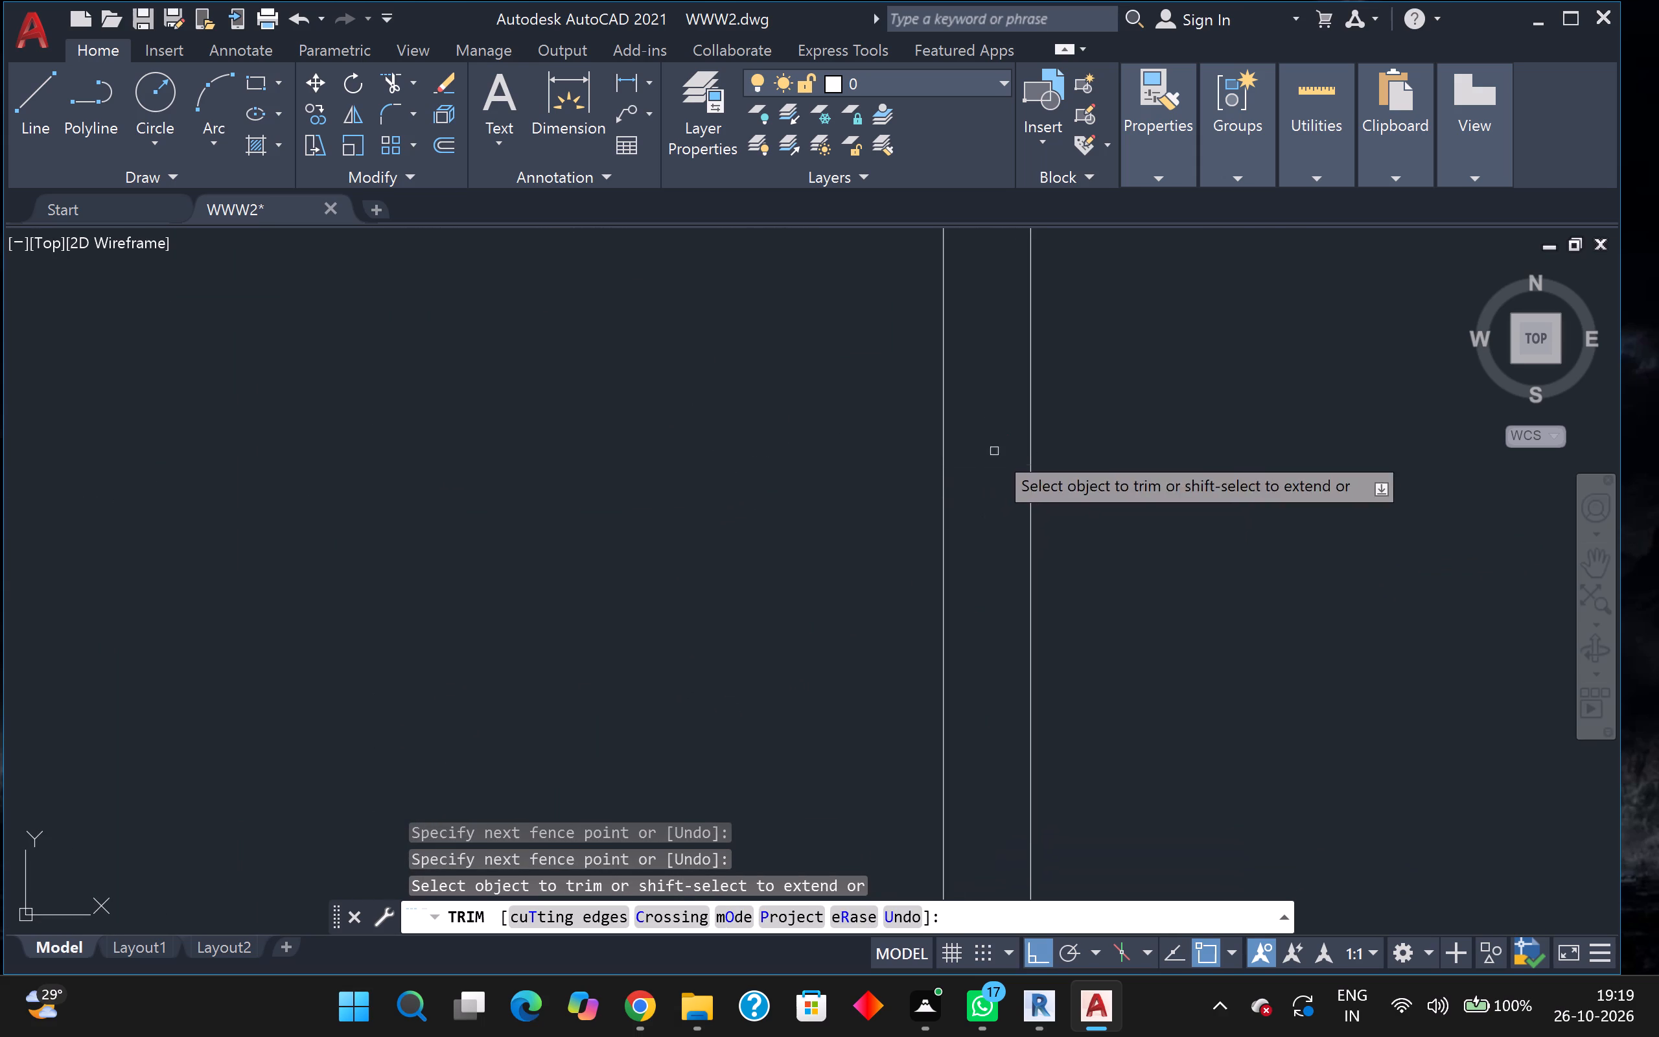
Examine the wall and partition junctions across the new floor plan for leftover lines, and end the Trim command.
scroll(851, 565, "down", 5)
middle_click_drag(817, 648, 1003, 554)
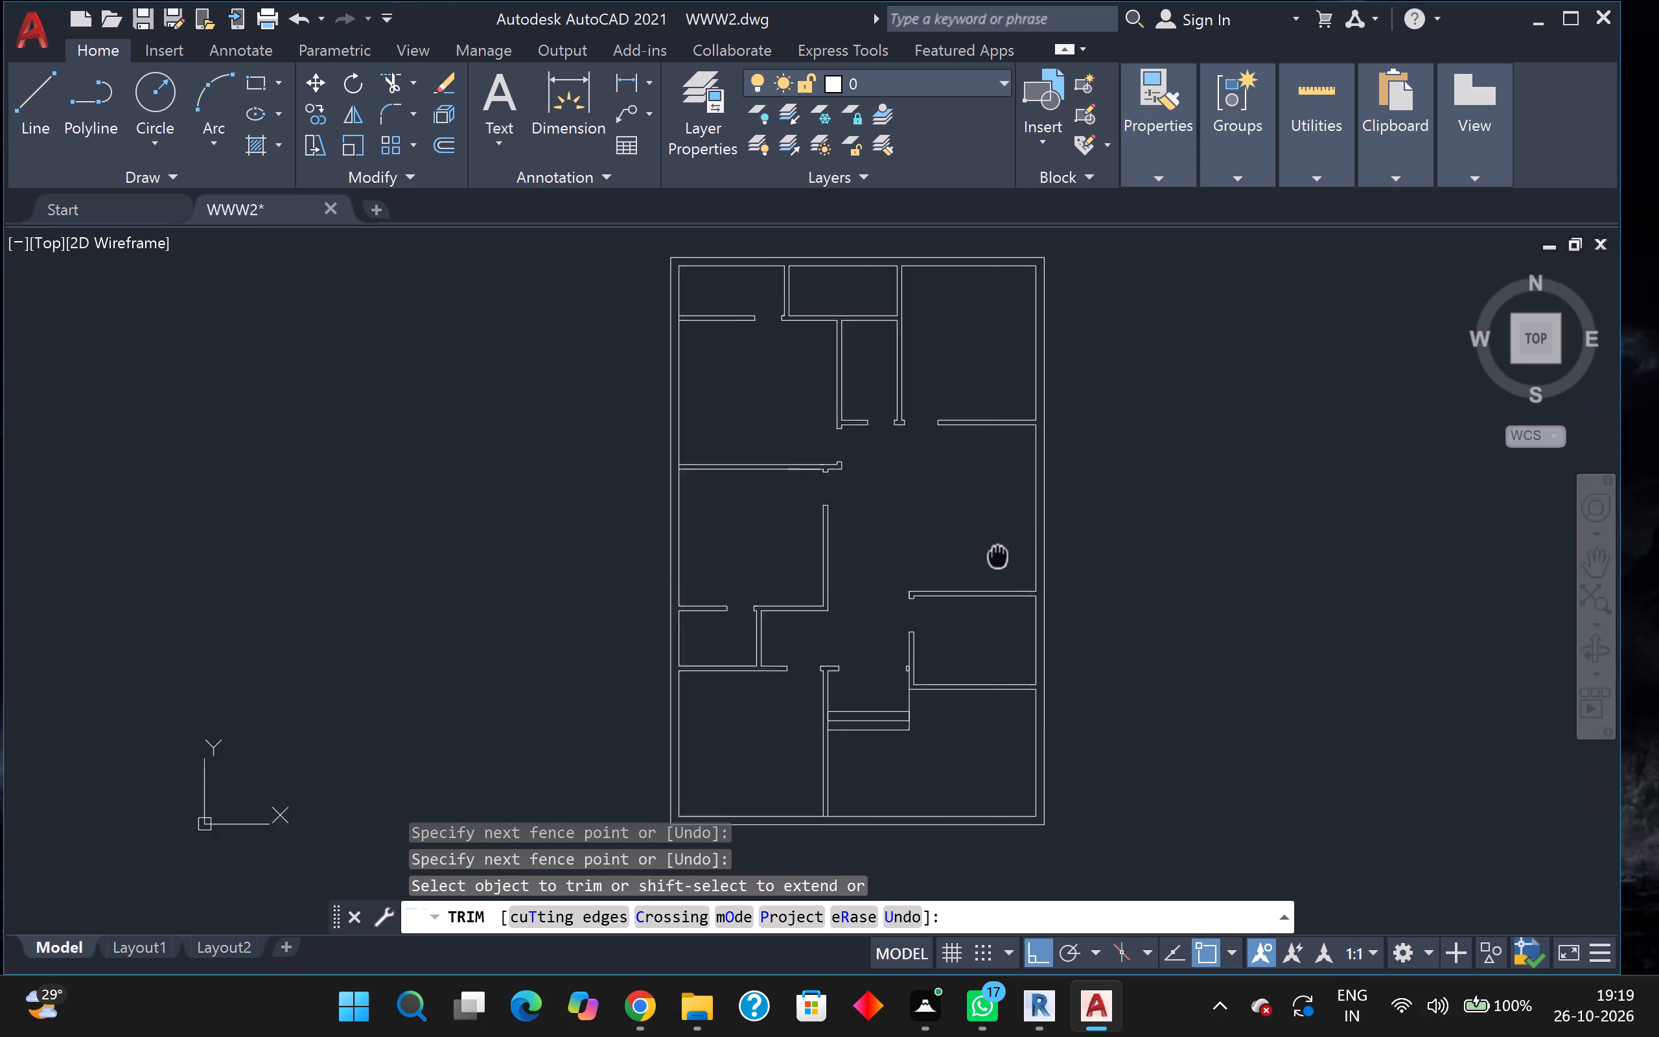
middle_click_drag(1003, 554, 1120, 515)
middle_click_drag(1073, 714, 1087, 663)
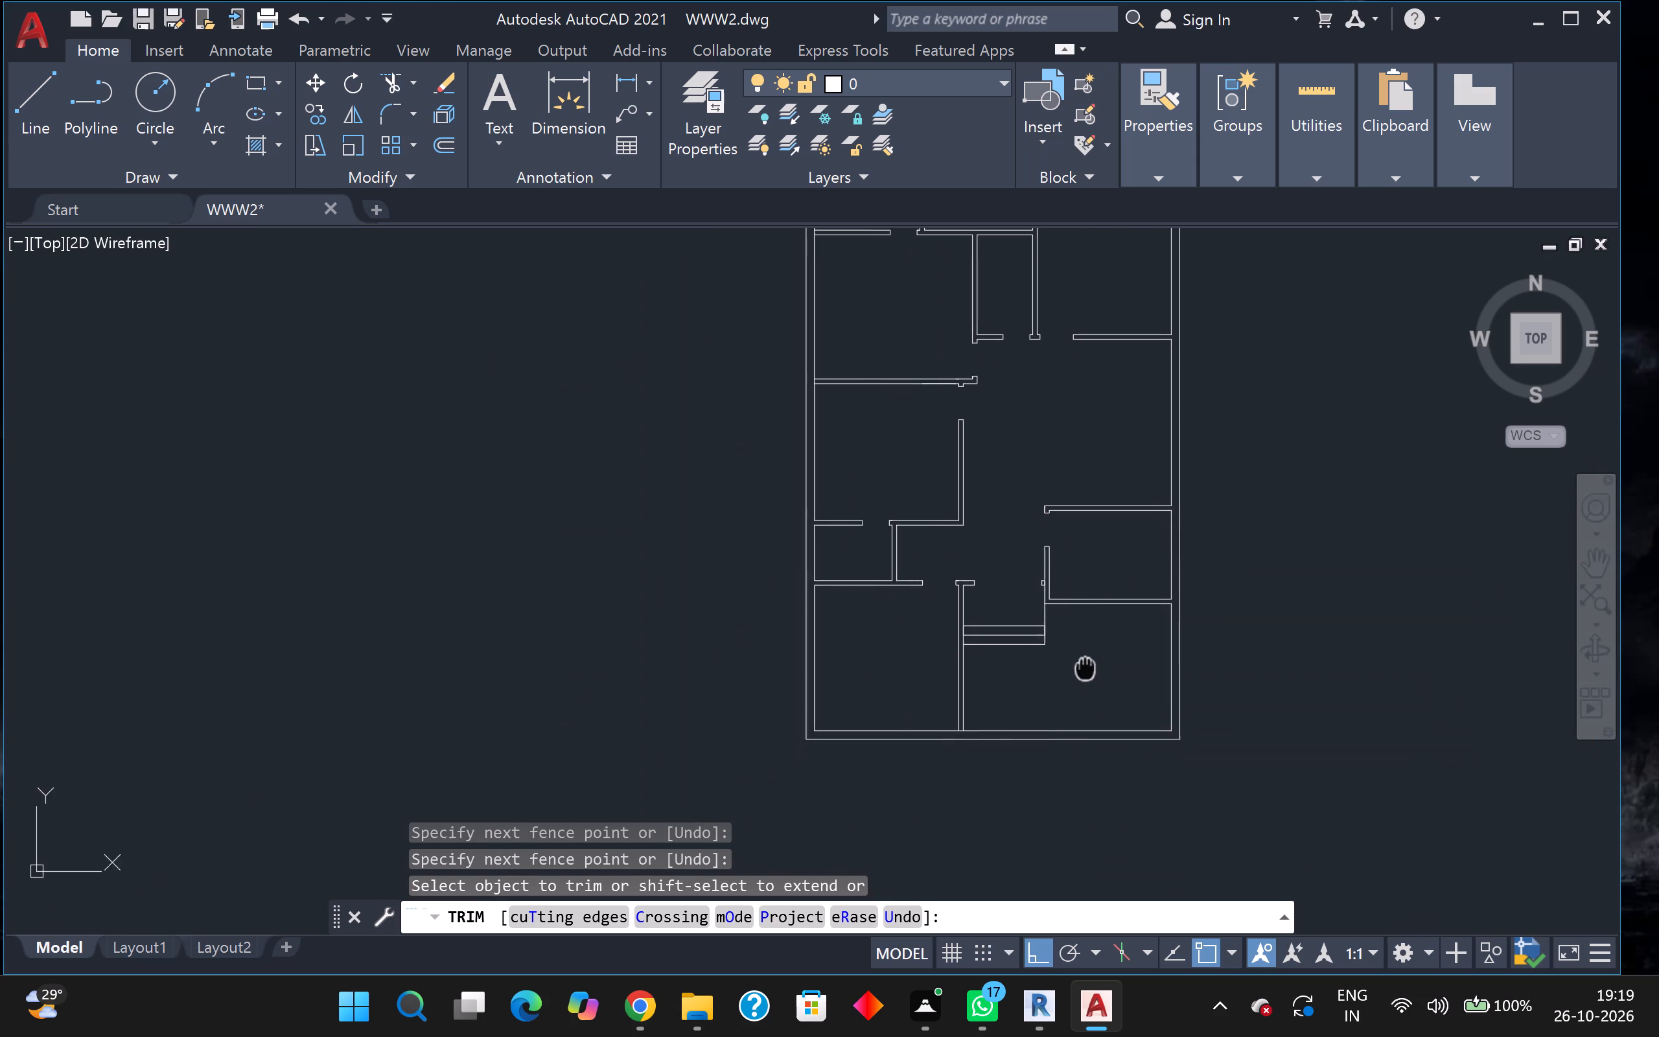
middle_click_drag(1087, 663, 1130, 623)
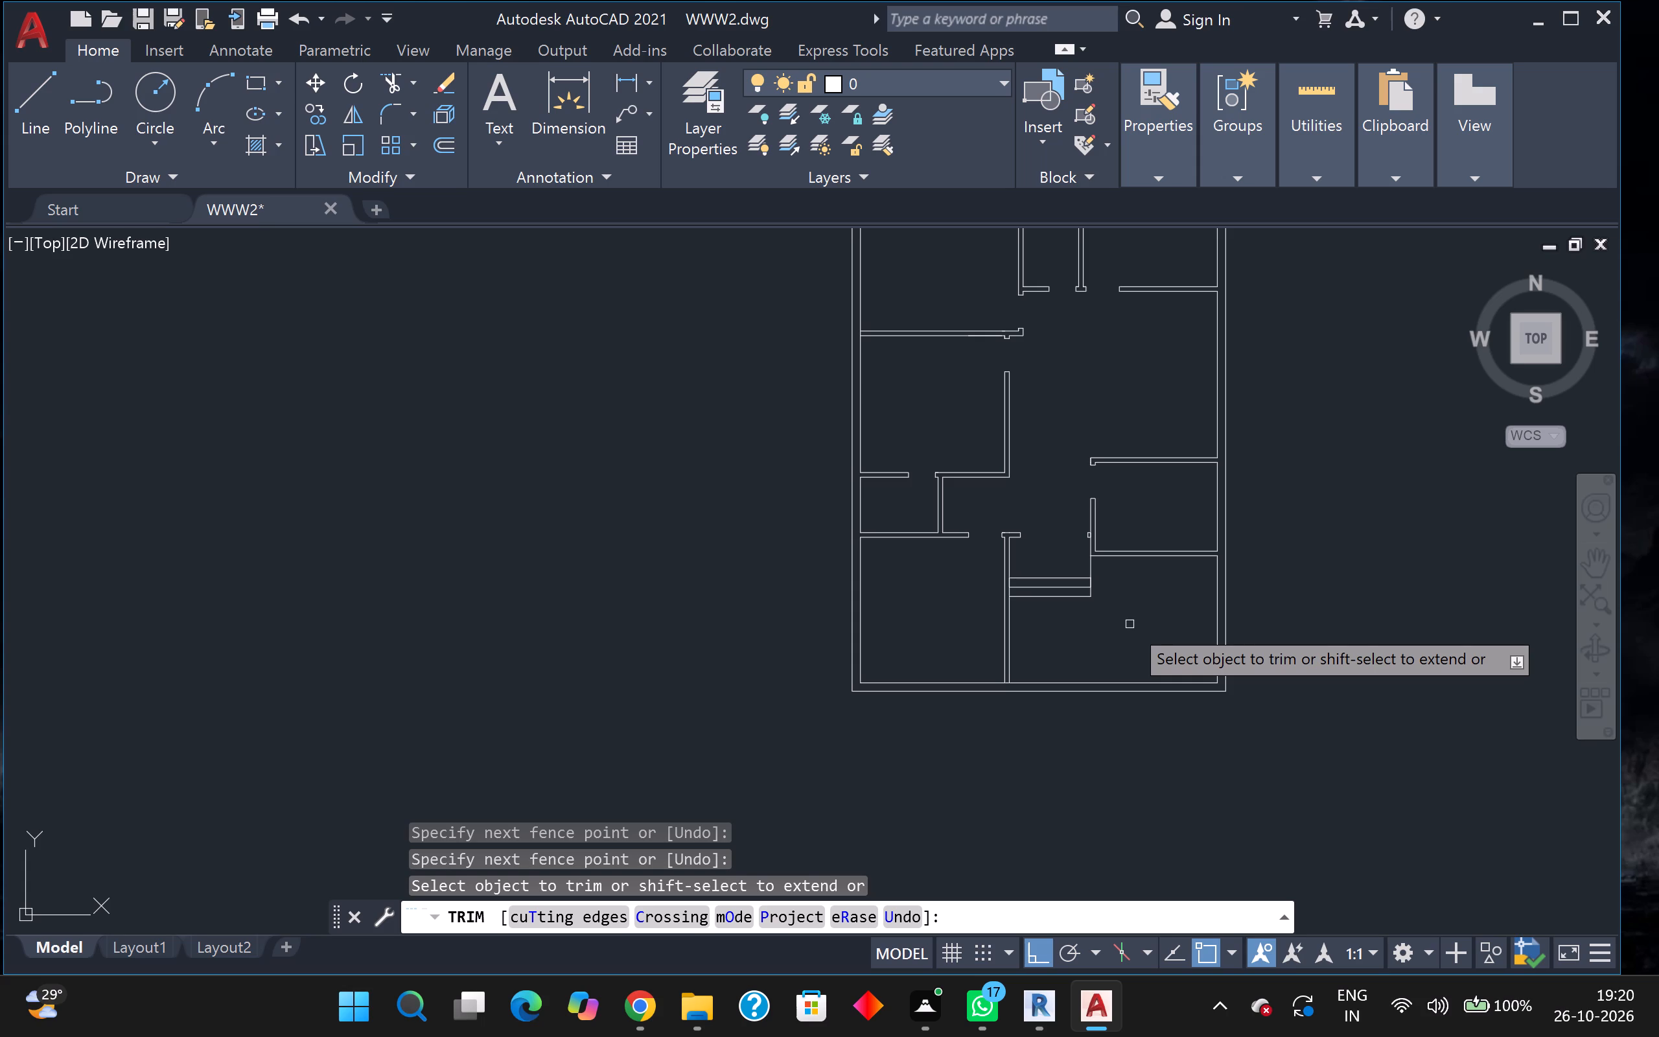
scroll(1038, 333, "down", 1)
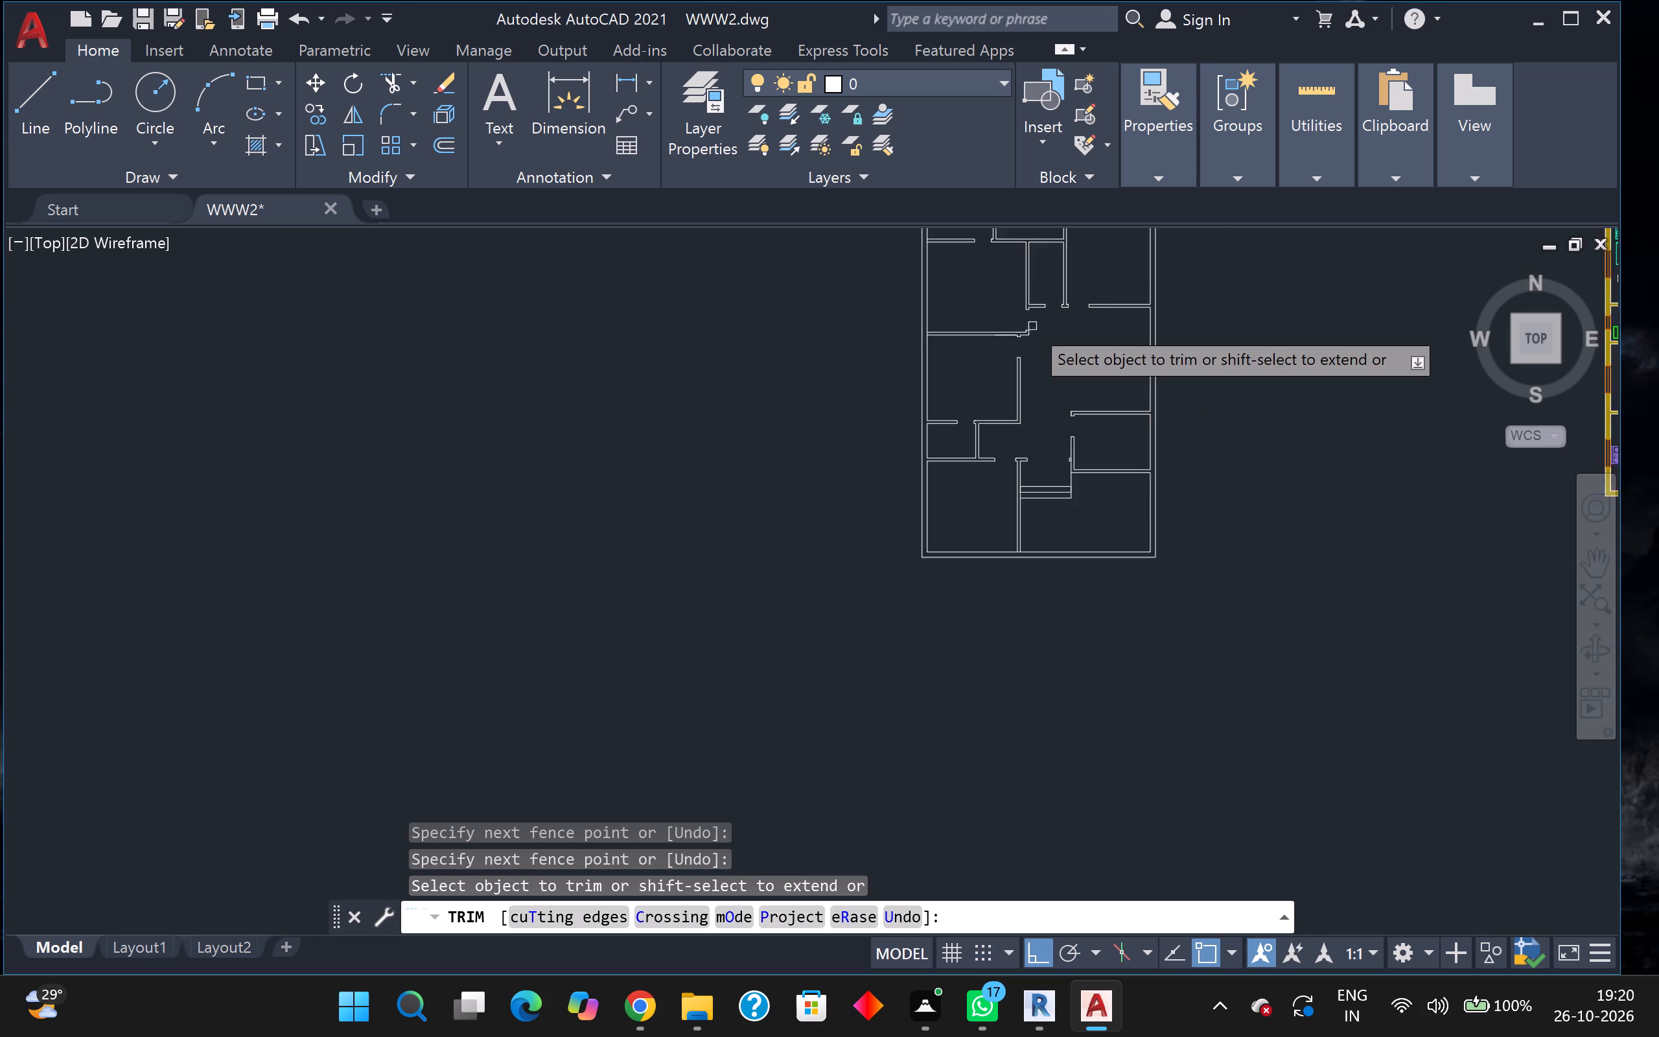
scroll(1030, 324, "down", 1)
scroll(1030, 319, "up", 2)
middle_click_drag(1038, 345, 1039, 382)
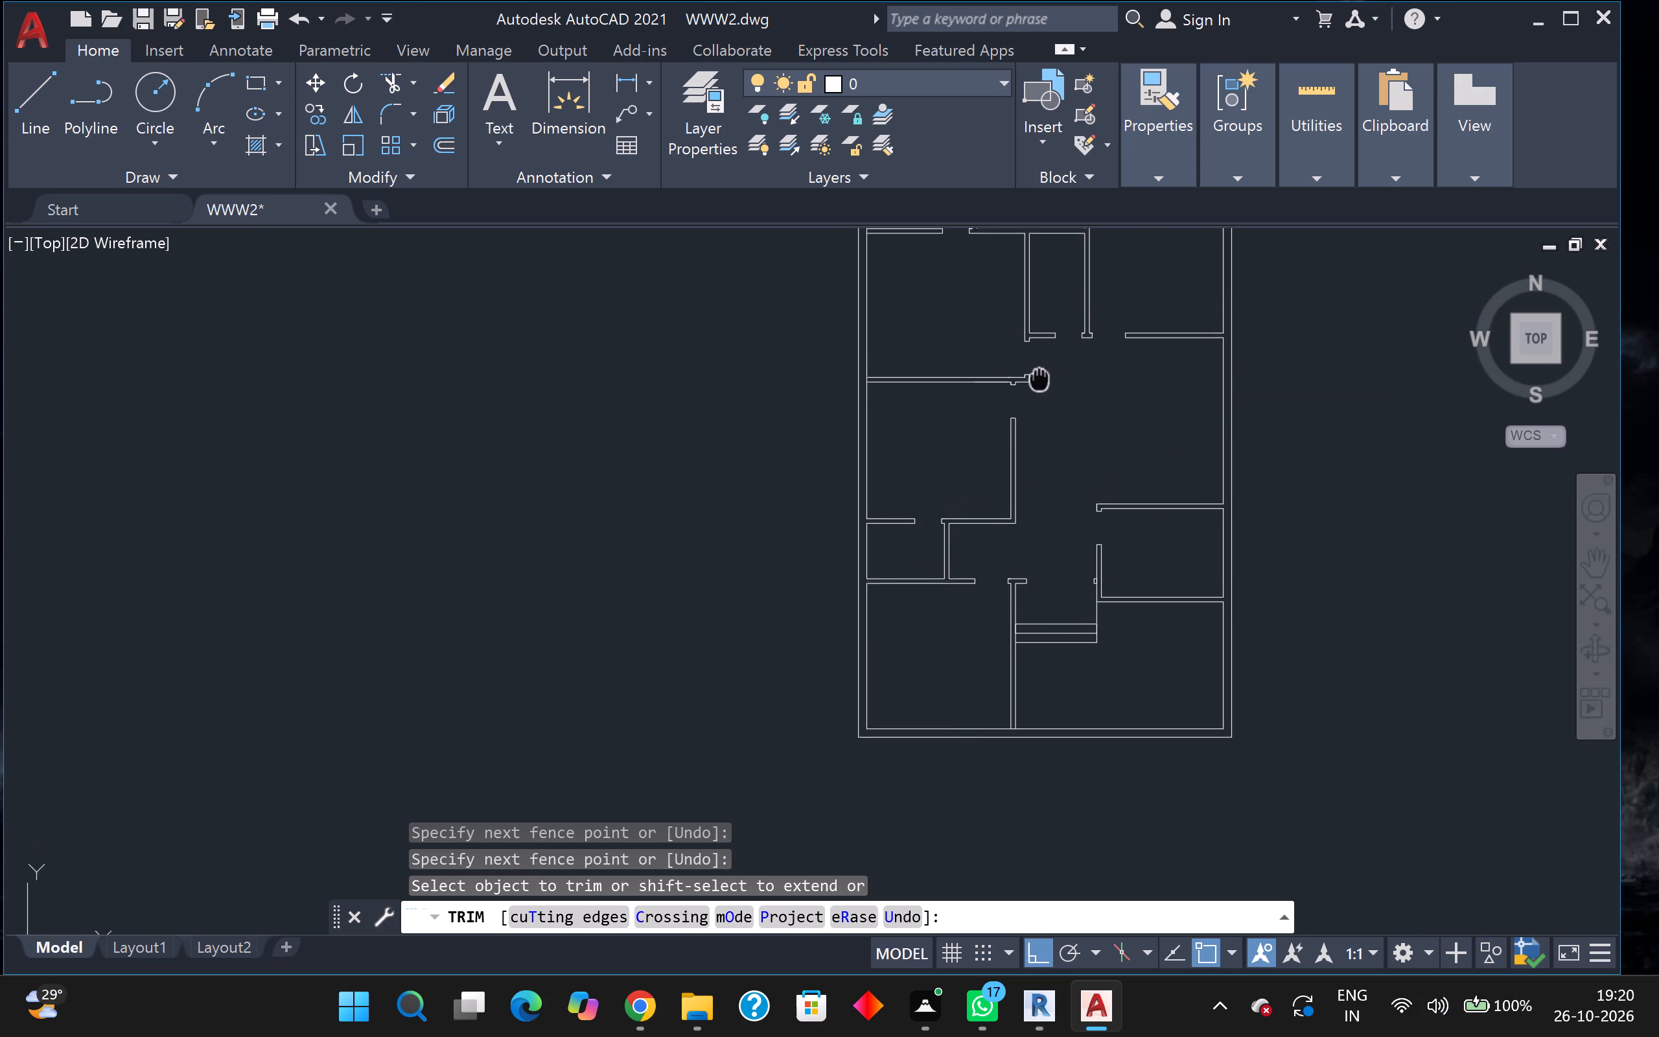
middle_click_drag(1039, 382, 1250, 489)
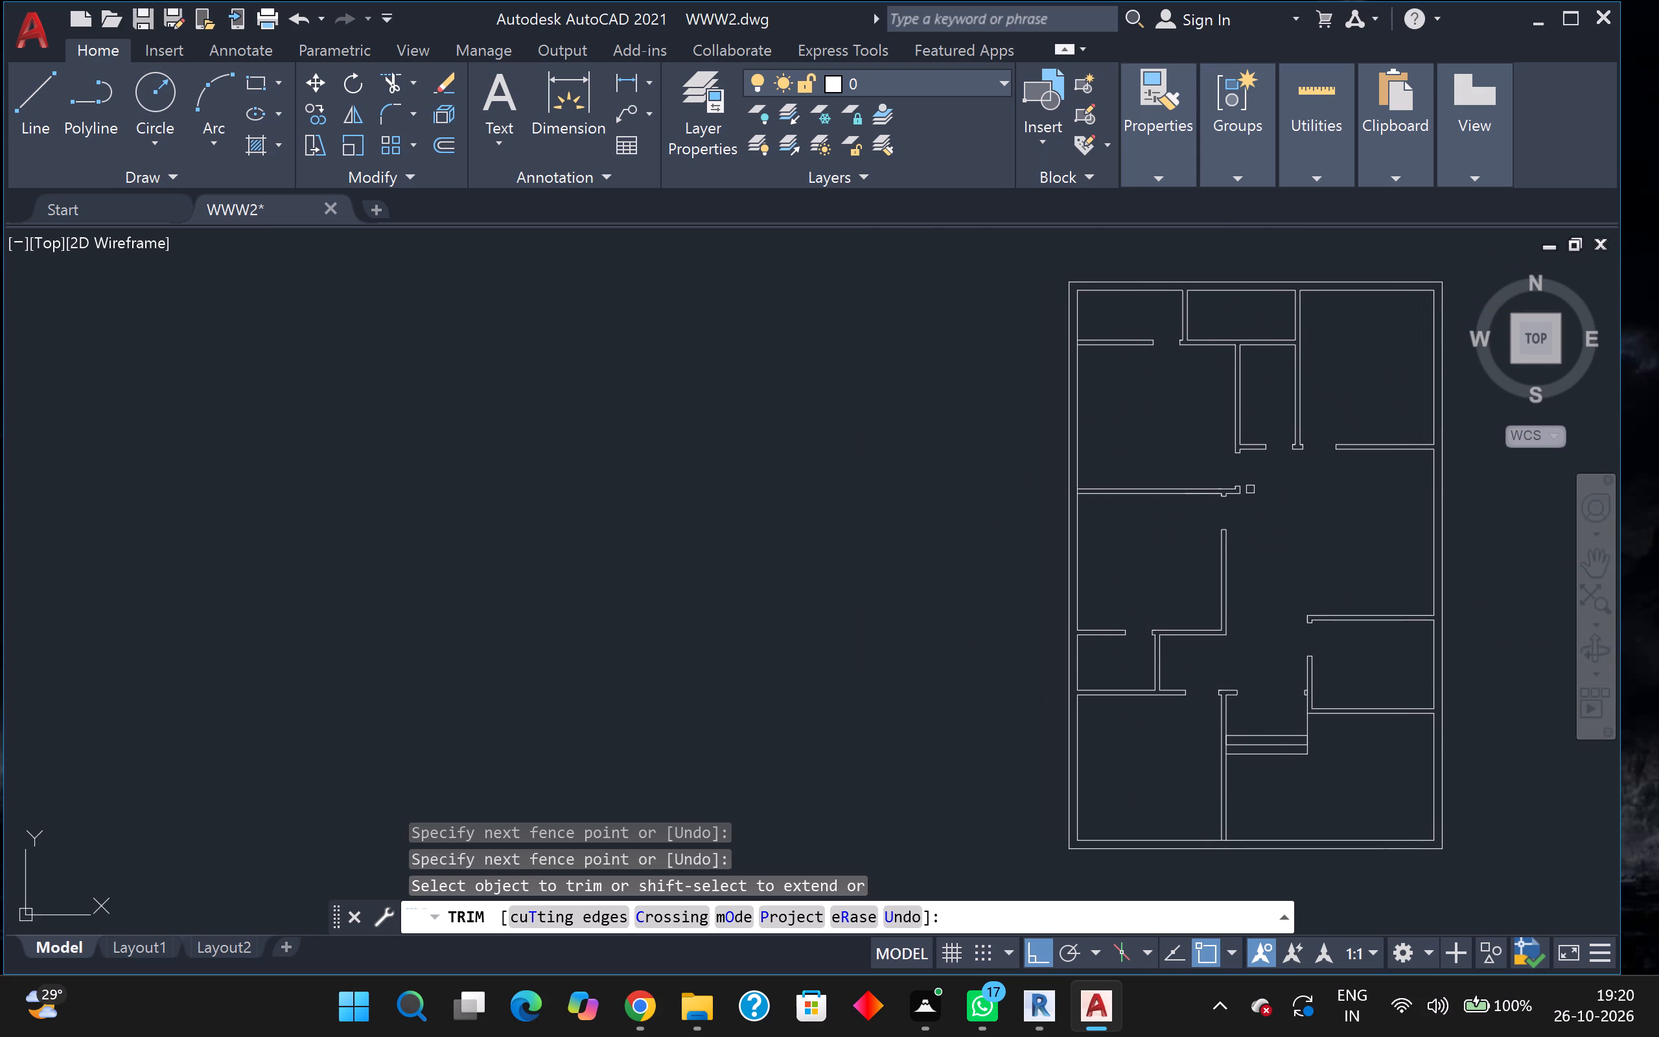
scroll(1250, 493, "up", 1)
scroll(1250, 493, "down", 2)
scroll(1252, 495, "up", 3)
scroll(1222, 554, "down", 2)
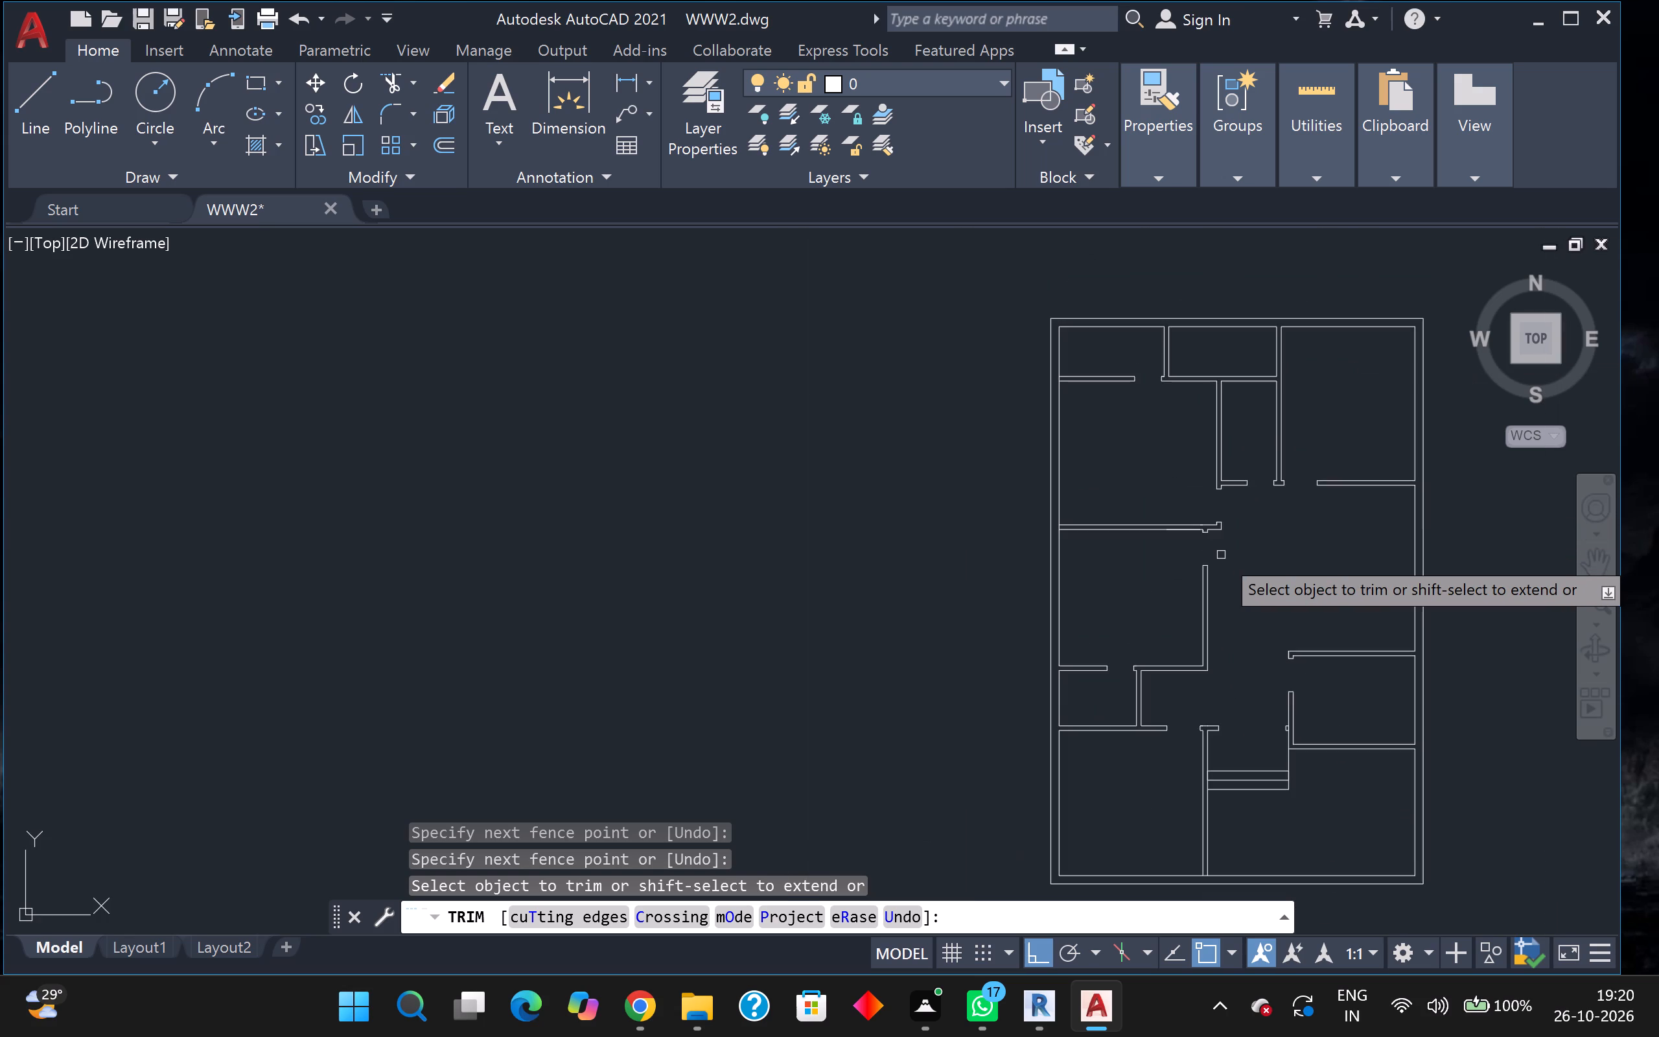
scroll(1221, 555, "up", 2)
scroll(1221, 555, "down", 3)
key("Escape")
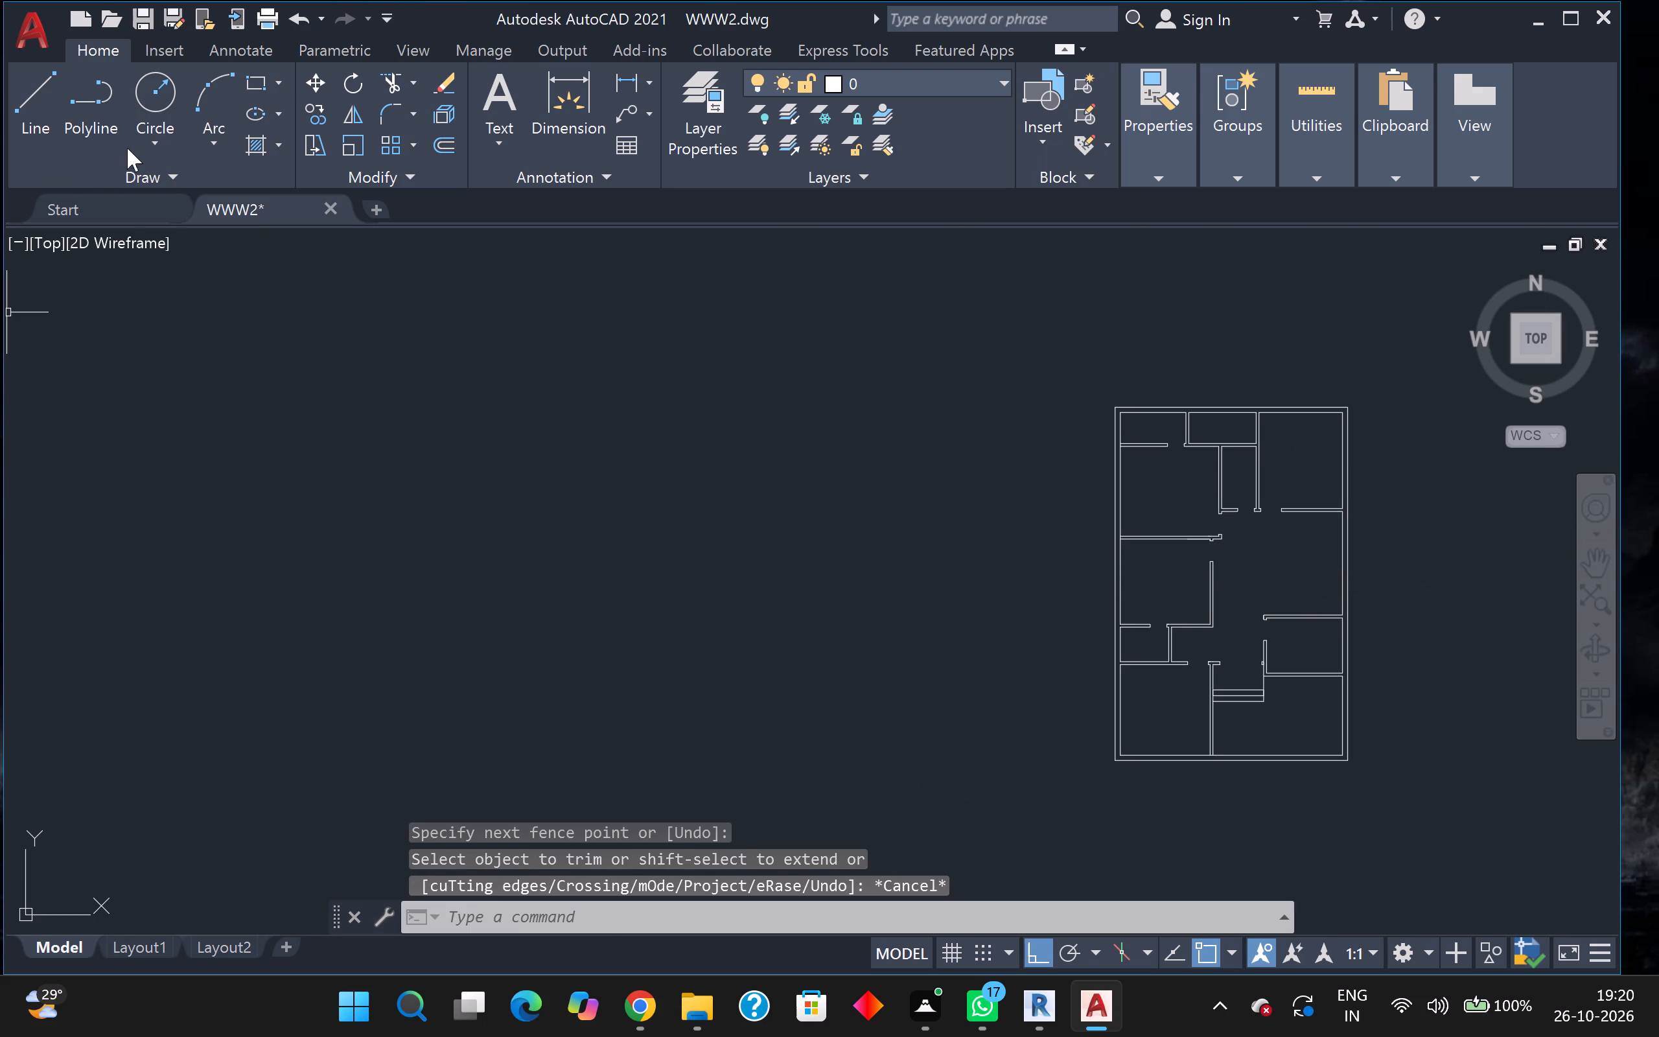
Start the Hatch command for the new floor plan.
left_click(249, 148)
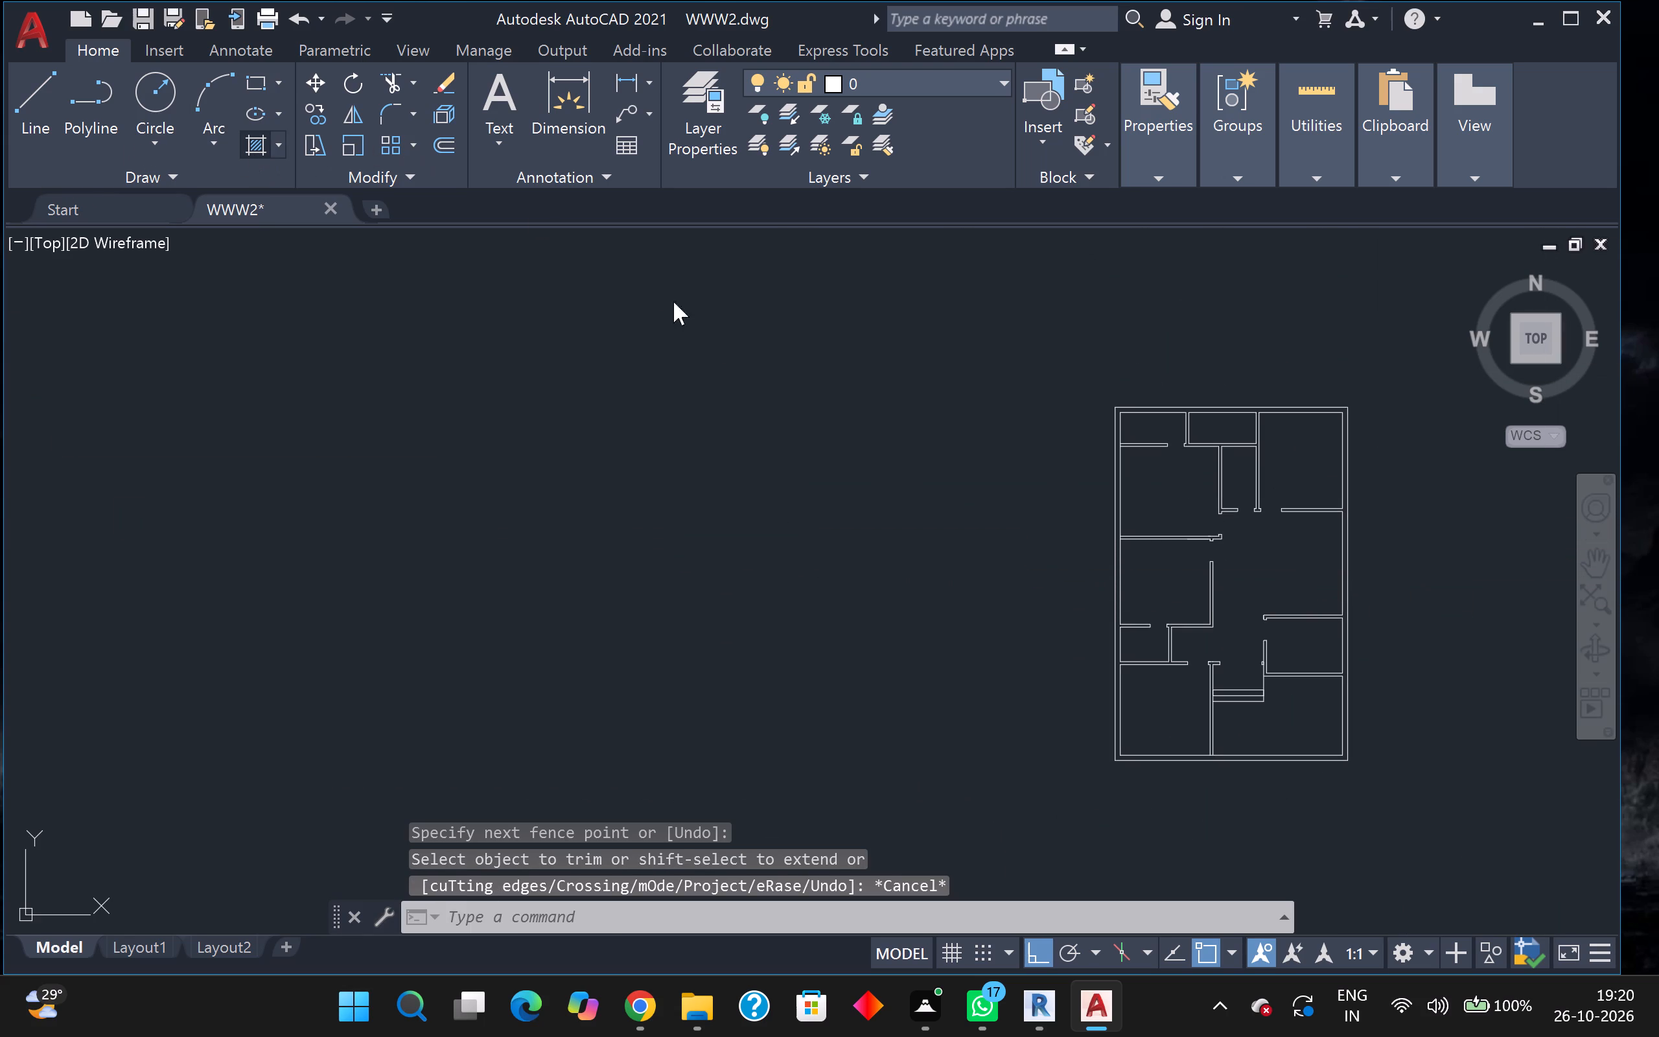
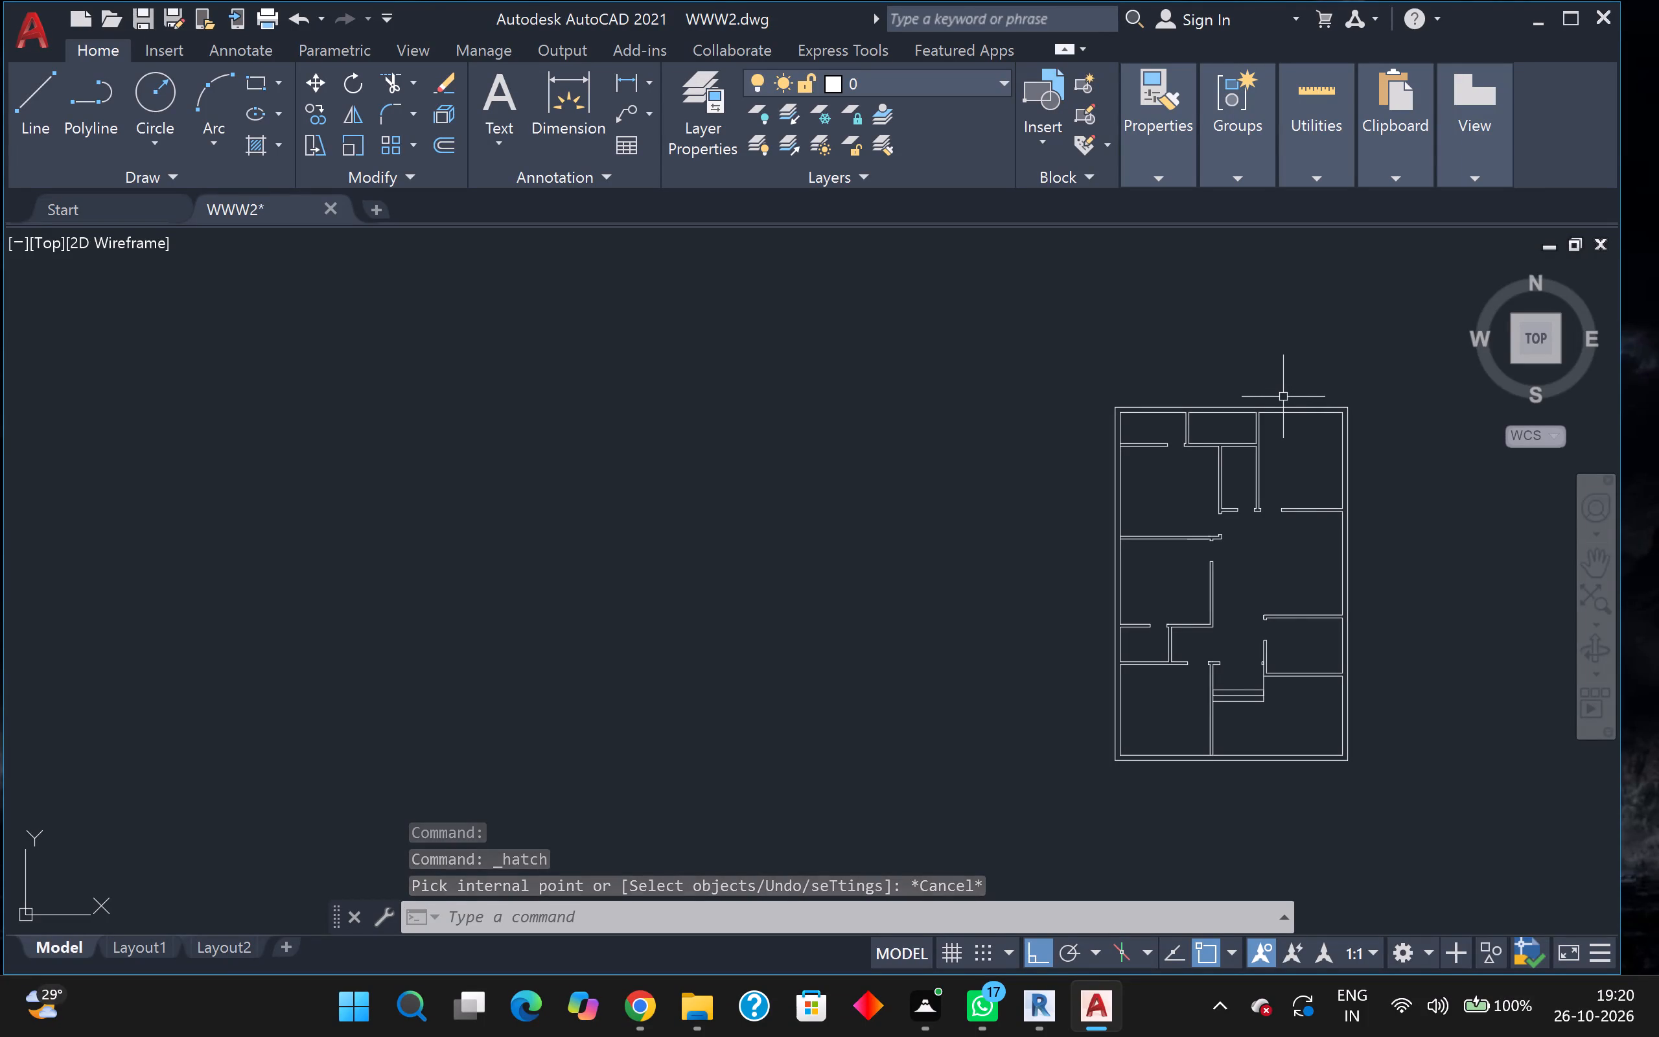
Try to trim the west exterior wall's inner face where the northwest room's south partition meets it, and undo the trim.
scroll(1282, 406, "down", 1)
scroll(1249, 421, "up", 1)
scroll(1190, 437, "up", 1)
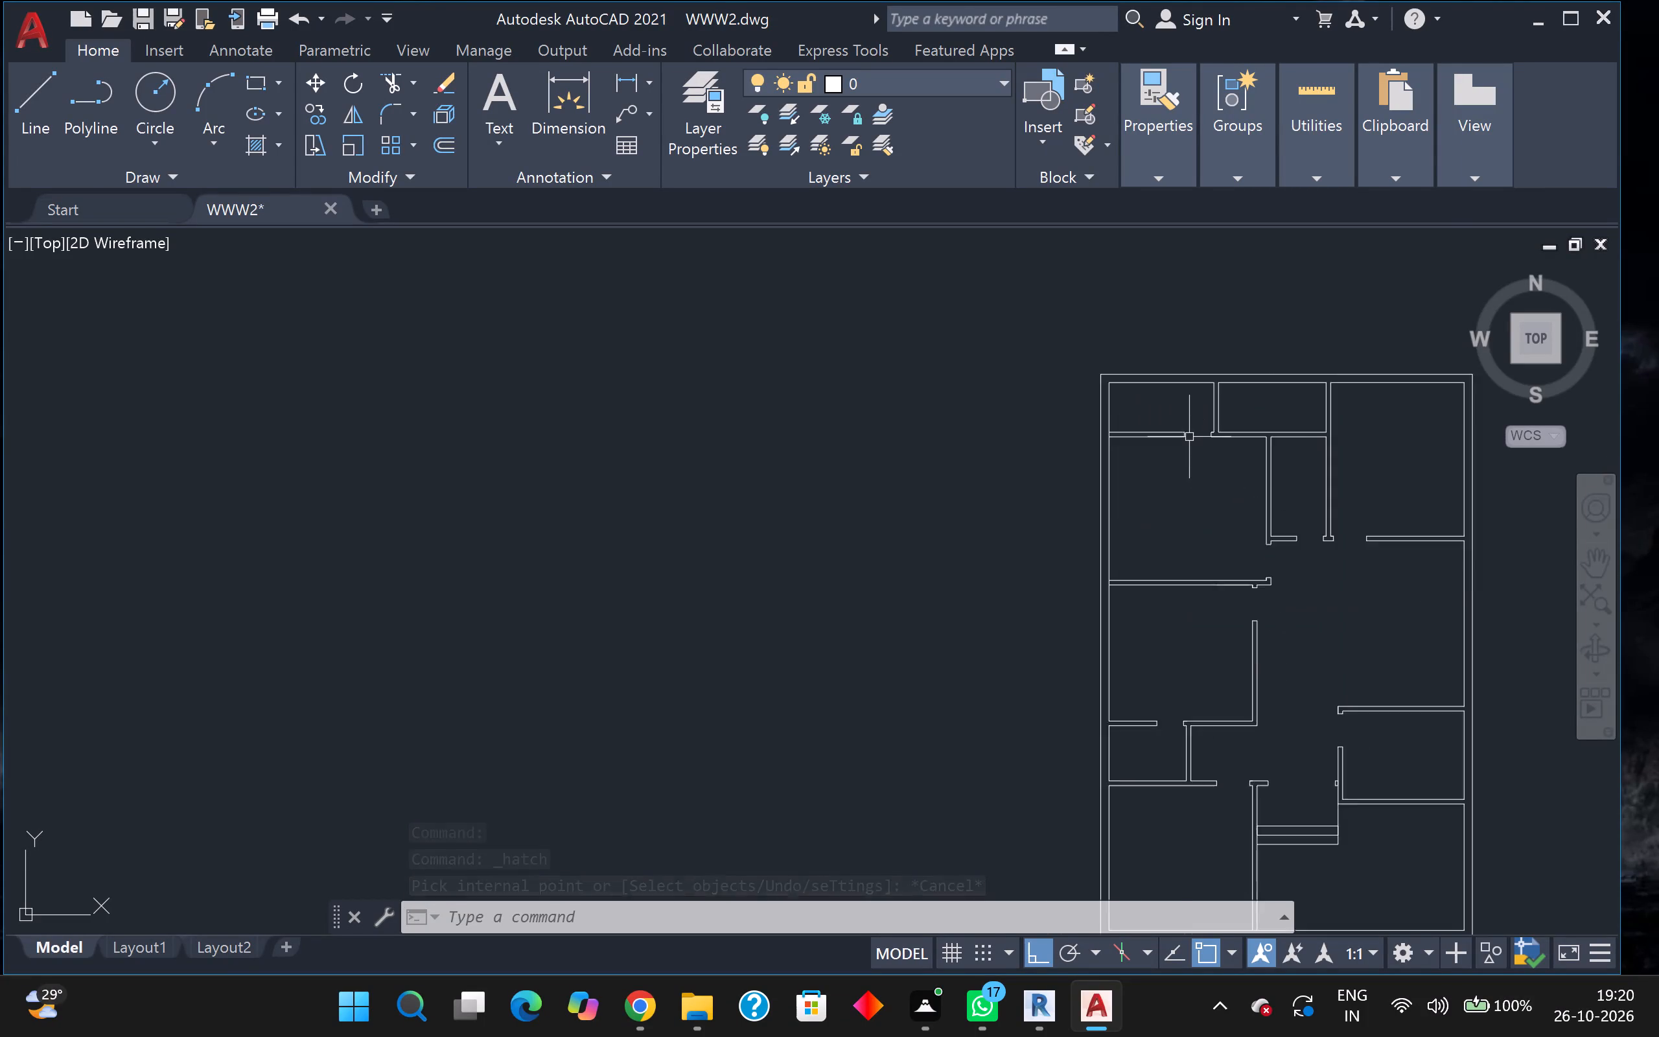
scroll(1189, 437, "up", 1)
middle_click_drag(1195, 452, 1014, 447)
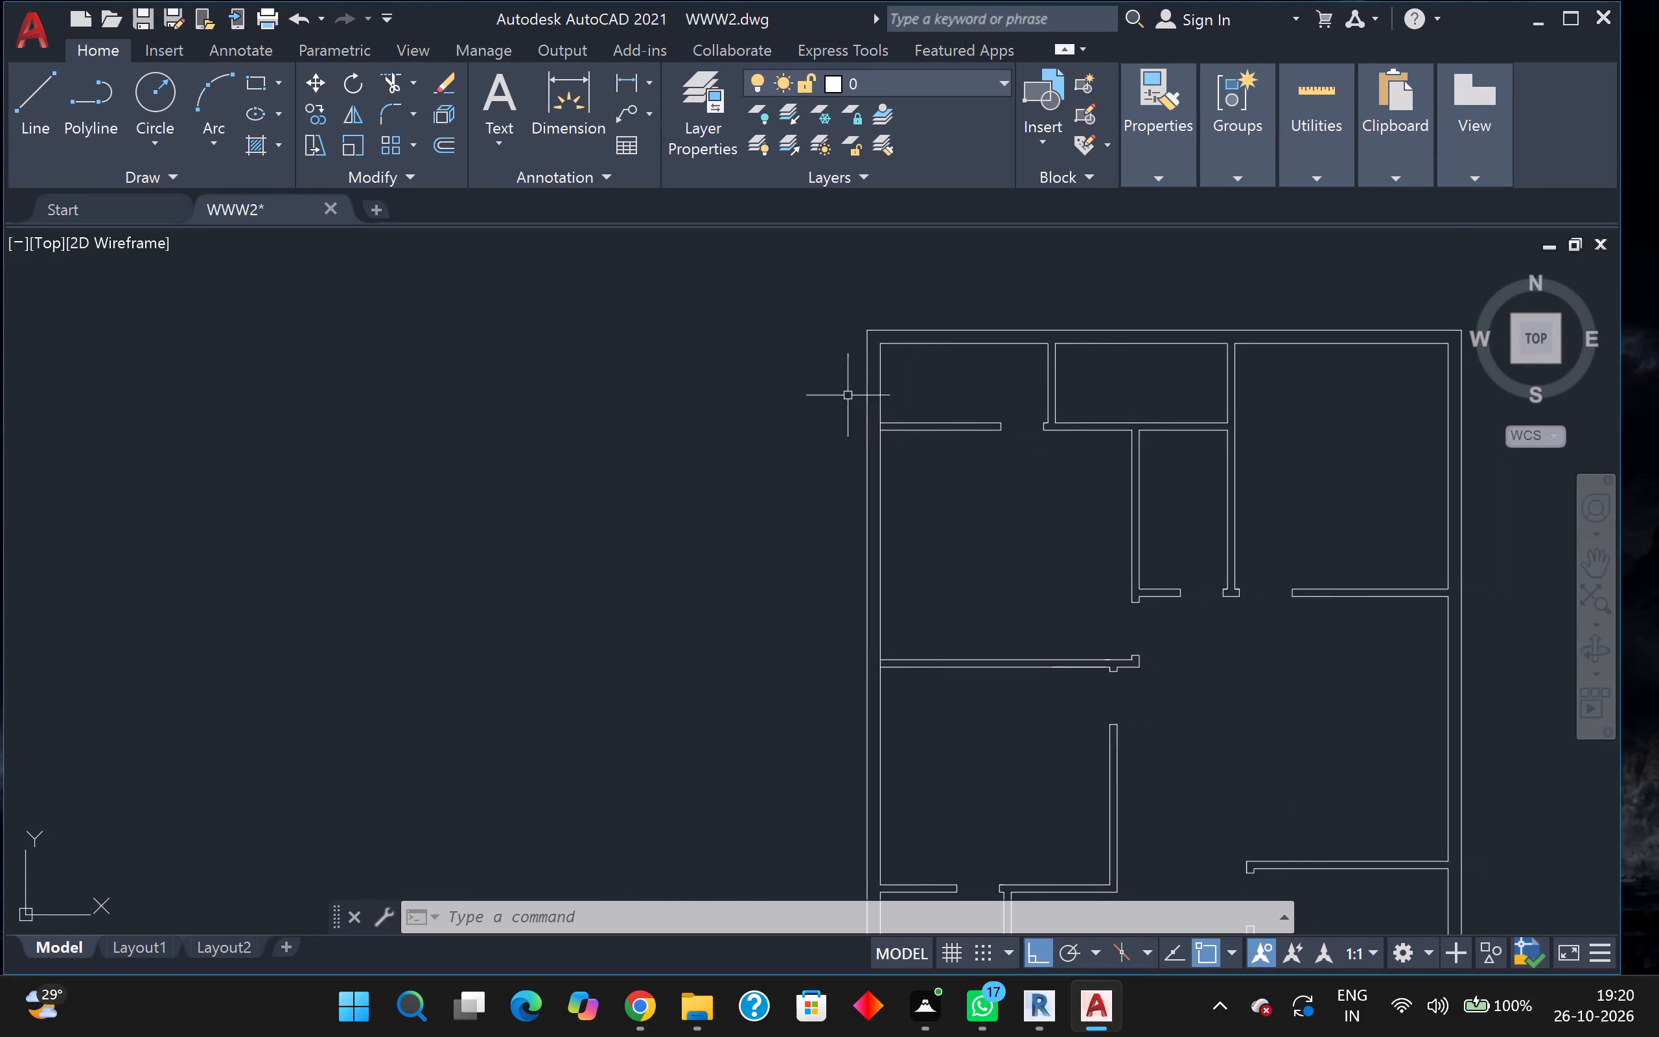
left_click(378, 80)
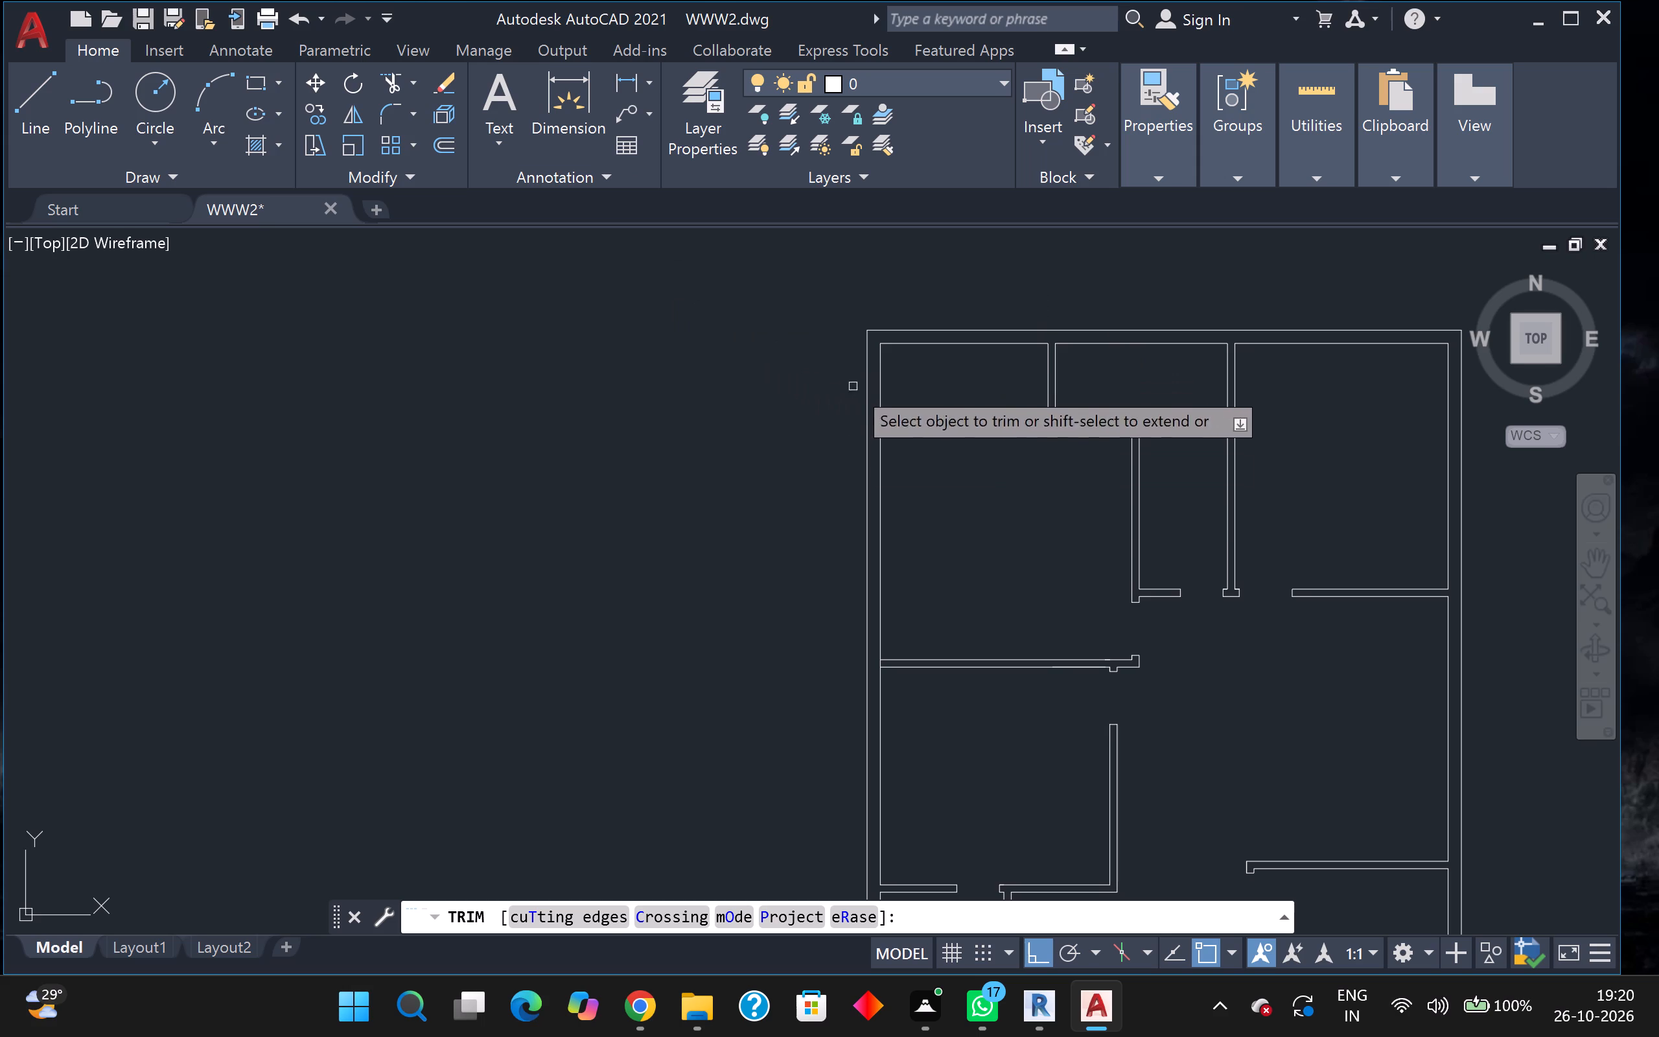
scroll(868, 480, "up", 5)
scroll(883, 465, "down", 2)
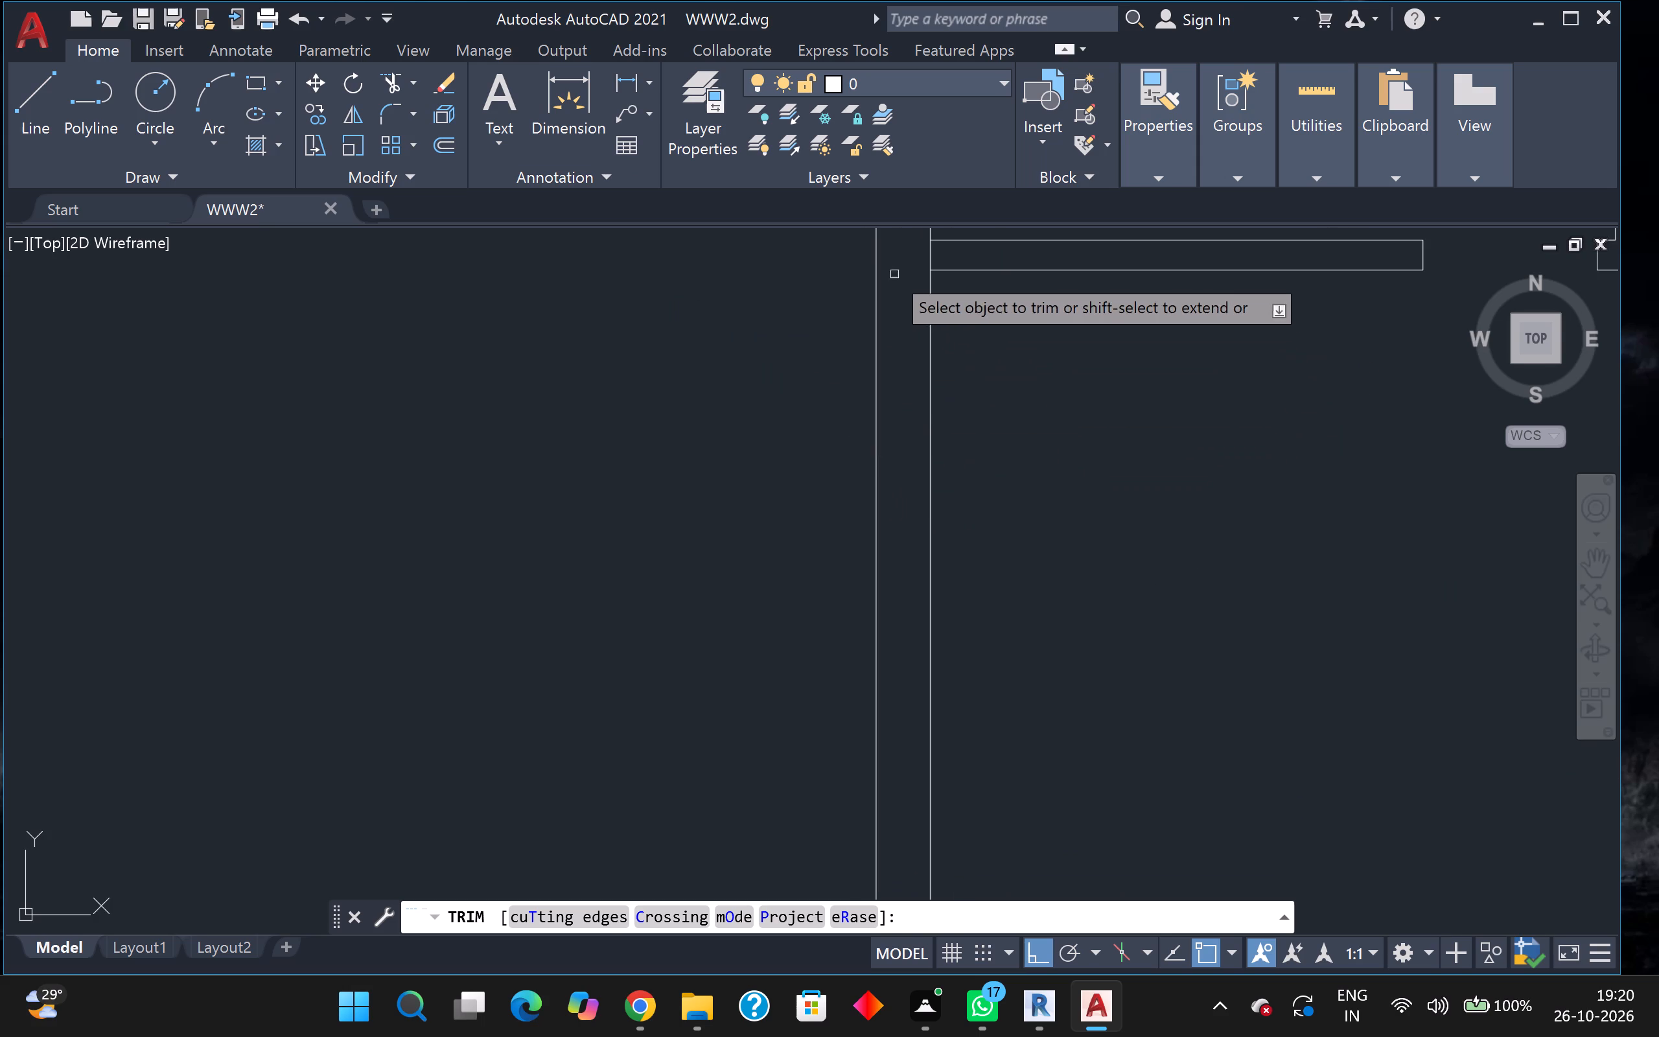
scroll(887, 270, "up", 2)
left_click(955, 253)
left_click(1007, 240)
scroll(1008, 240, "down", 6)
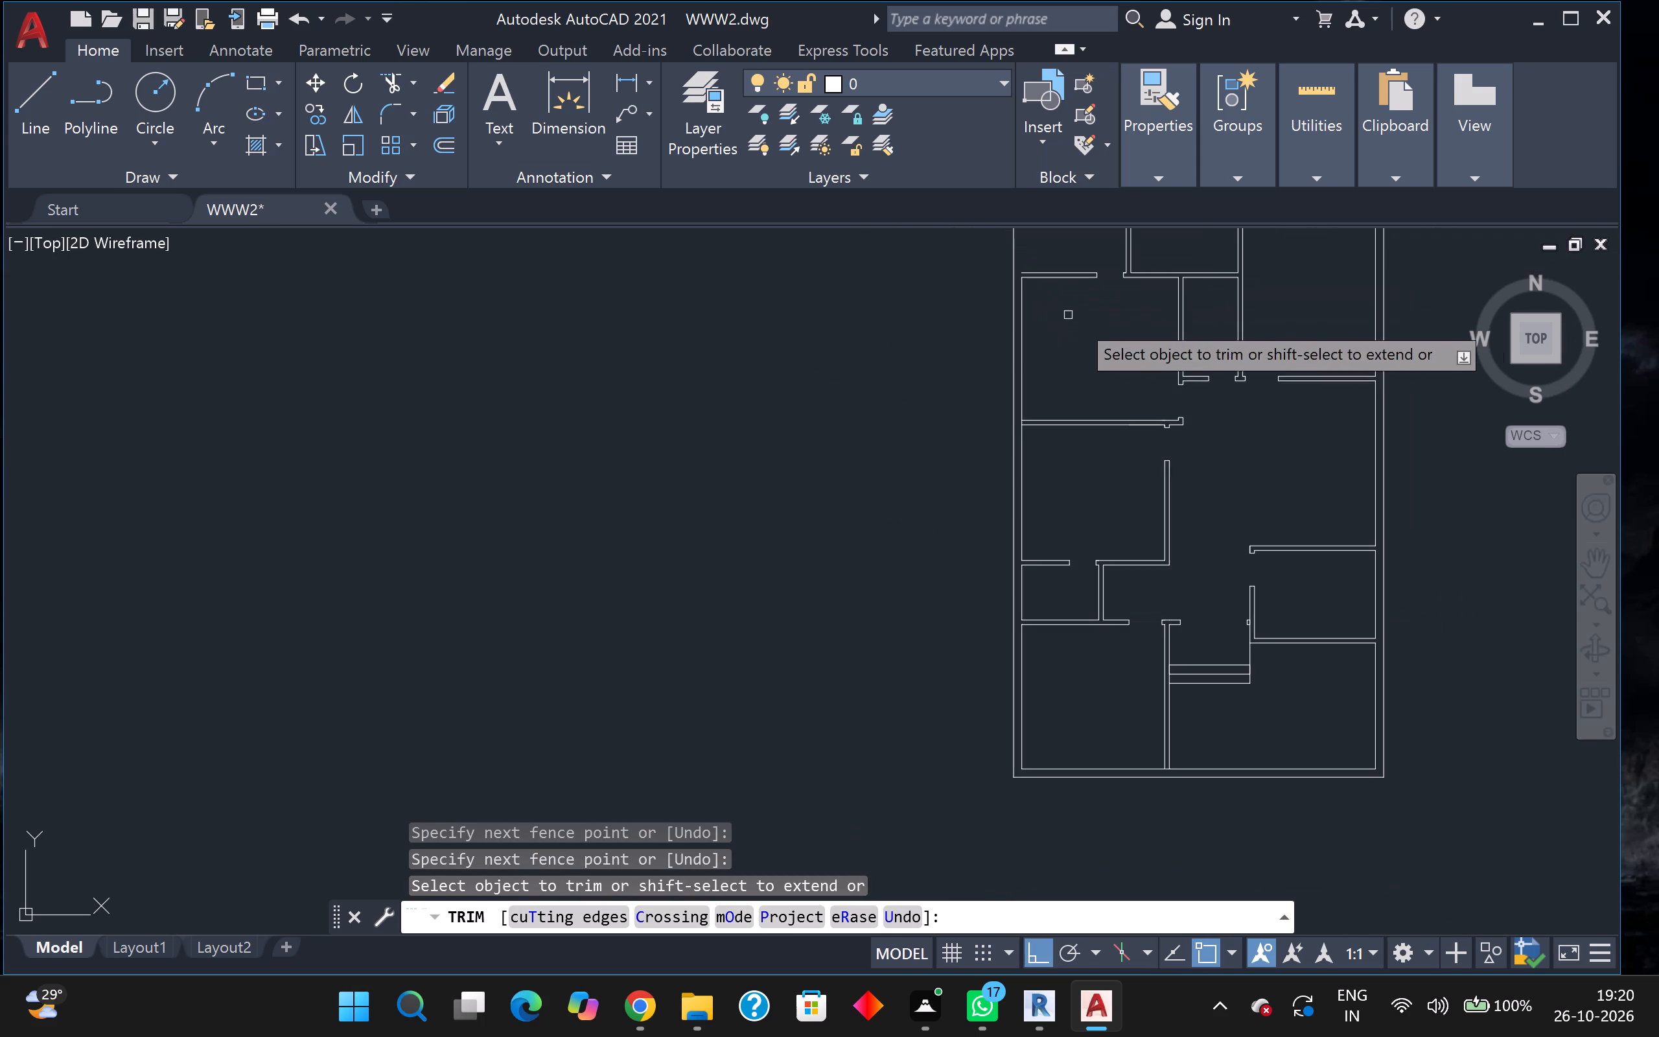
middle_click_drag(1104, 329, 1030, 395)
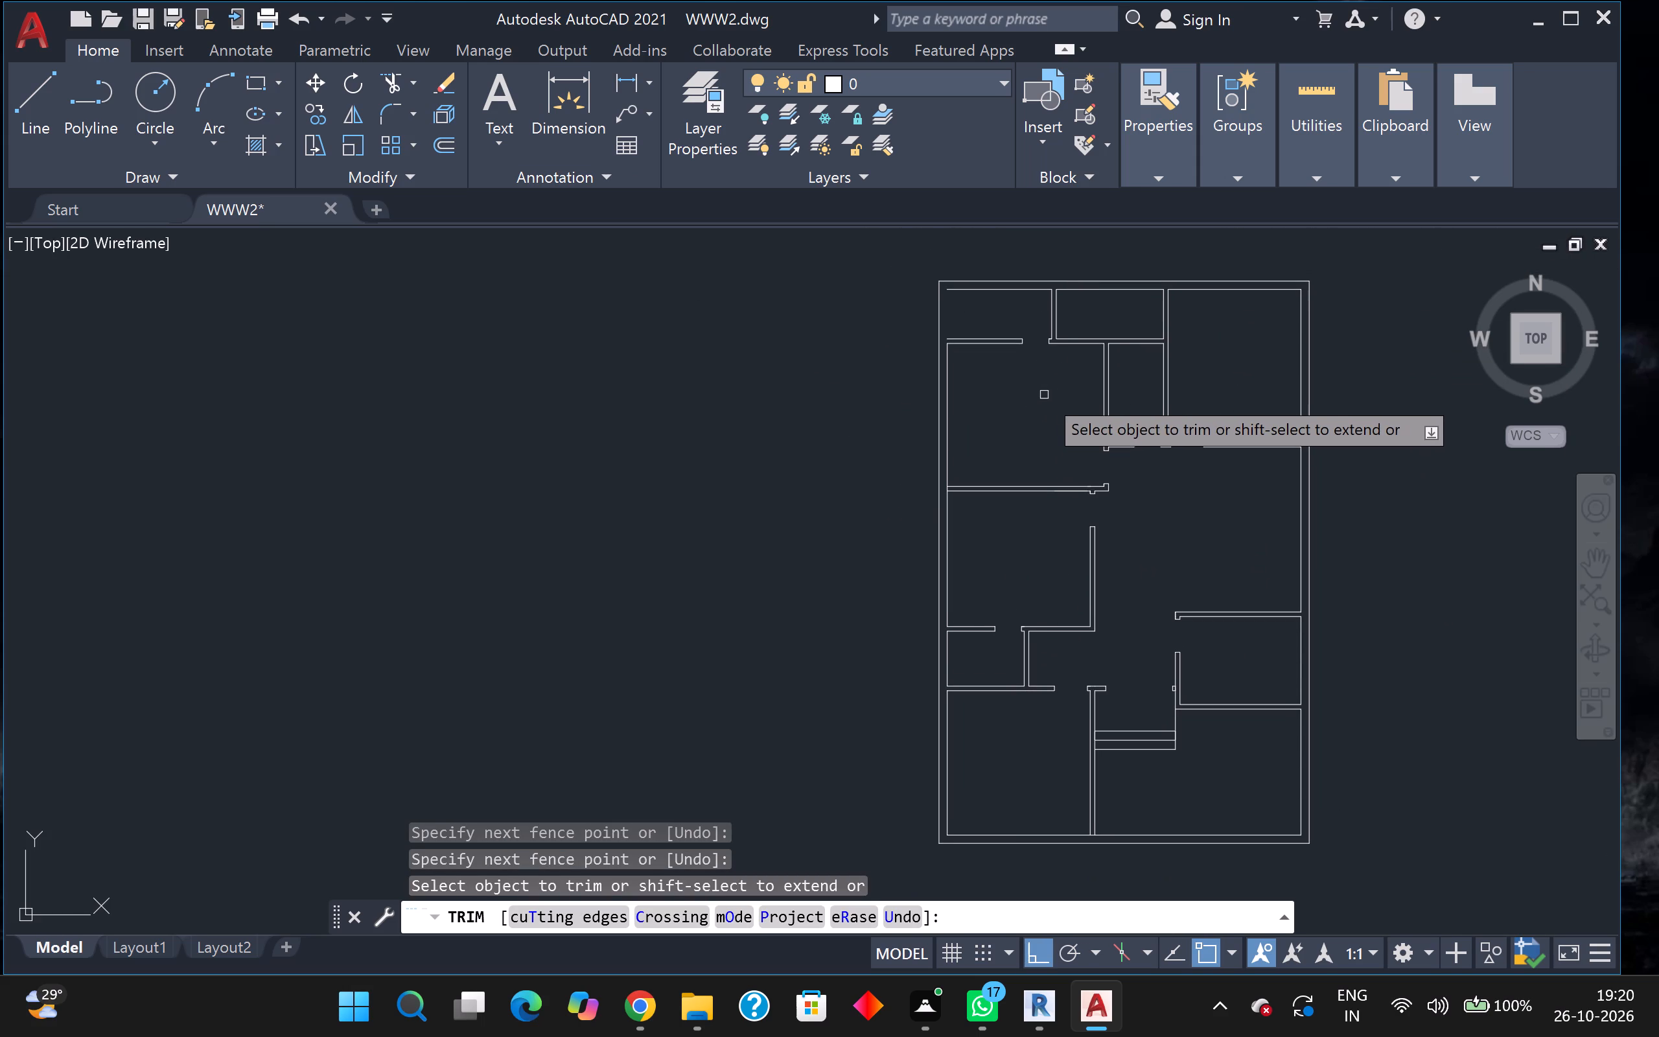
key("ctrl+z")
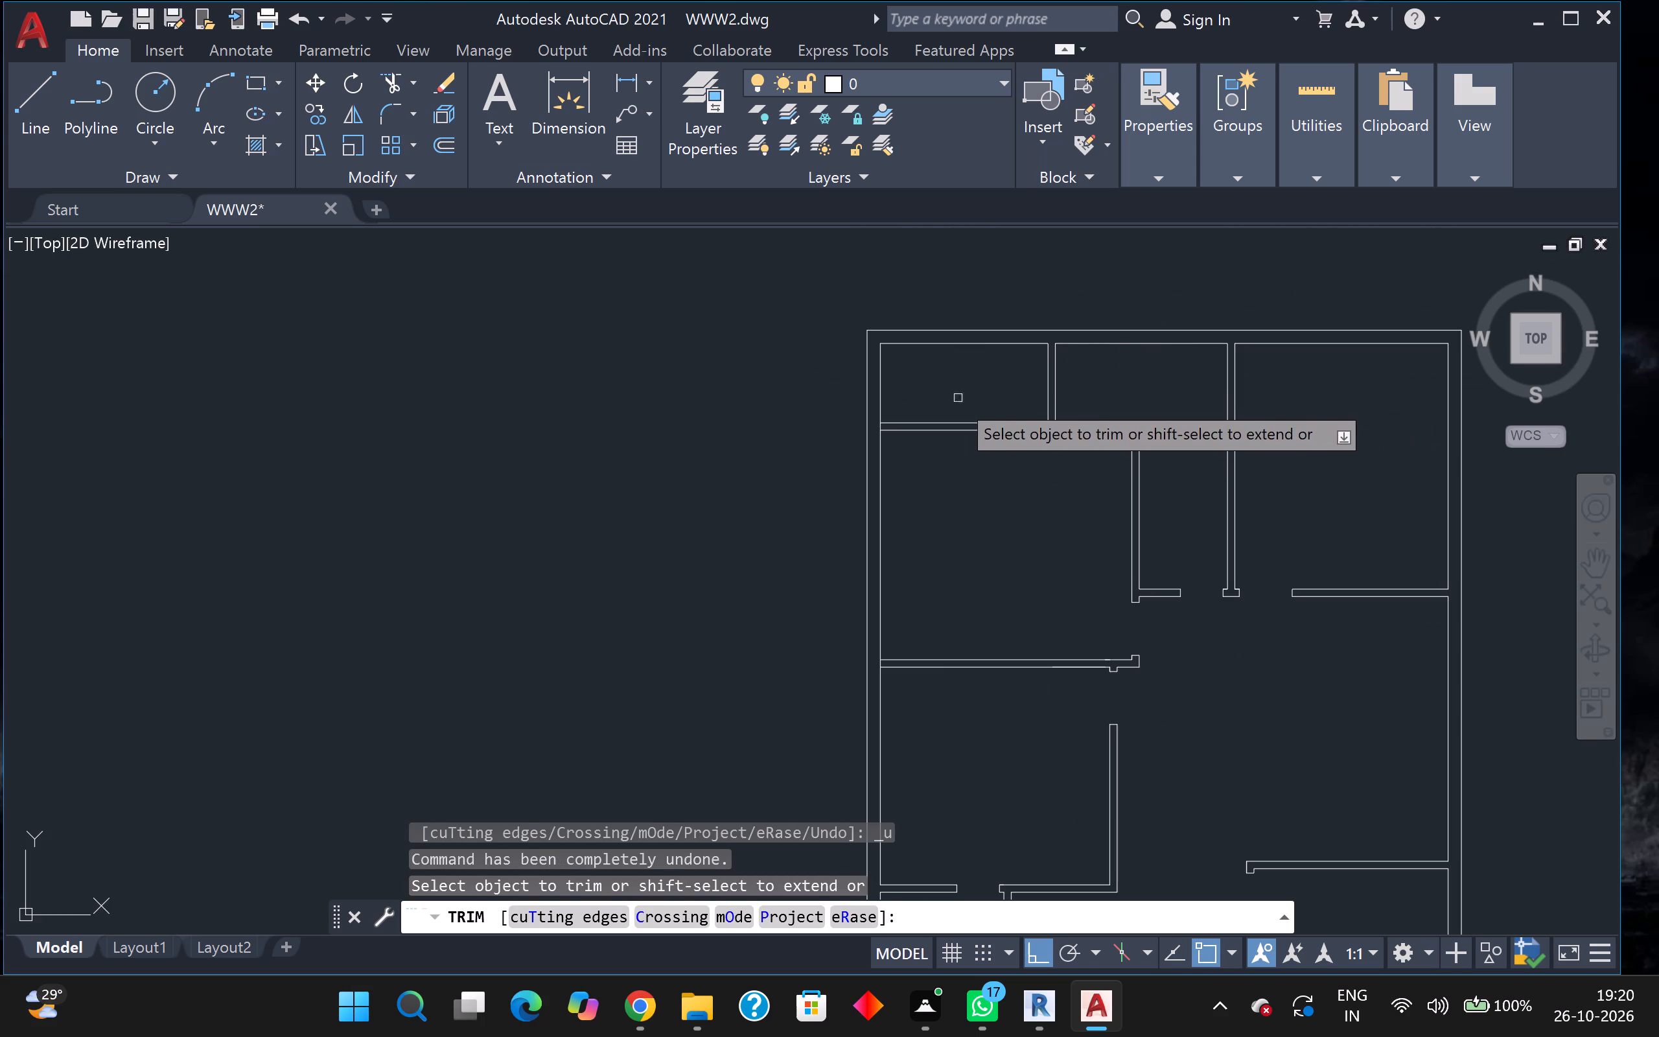
Trim the west exterior wall's inner face between the two lines of the northwest room's south partition, and end the Trim command.
scroll(949, 406, "up", 5)
left_click(583, 471)
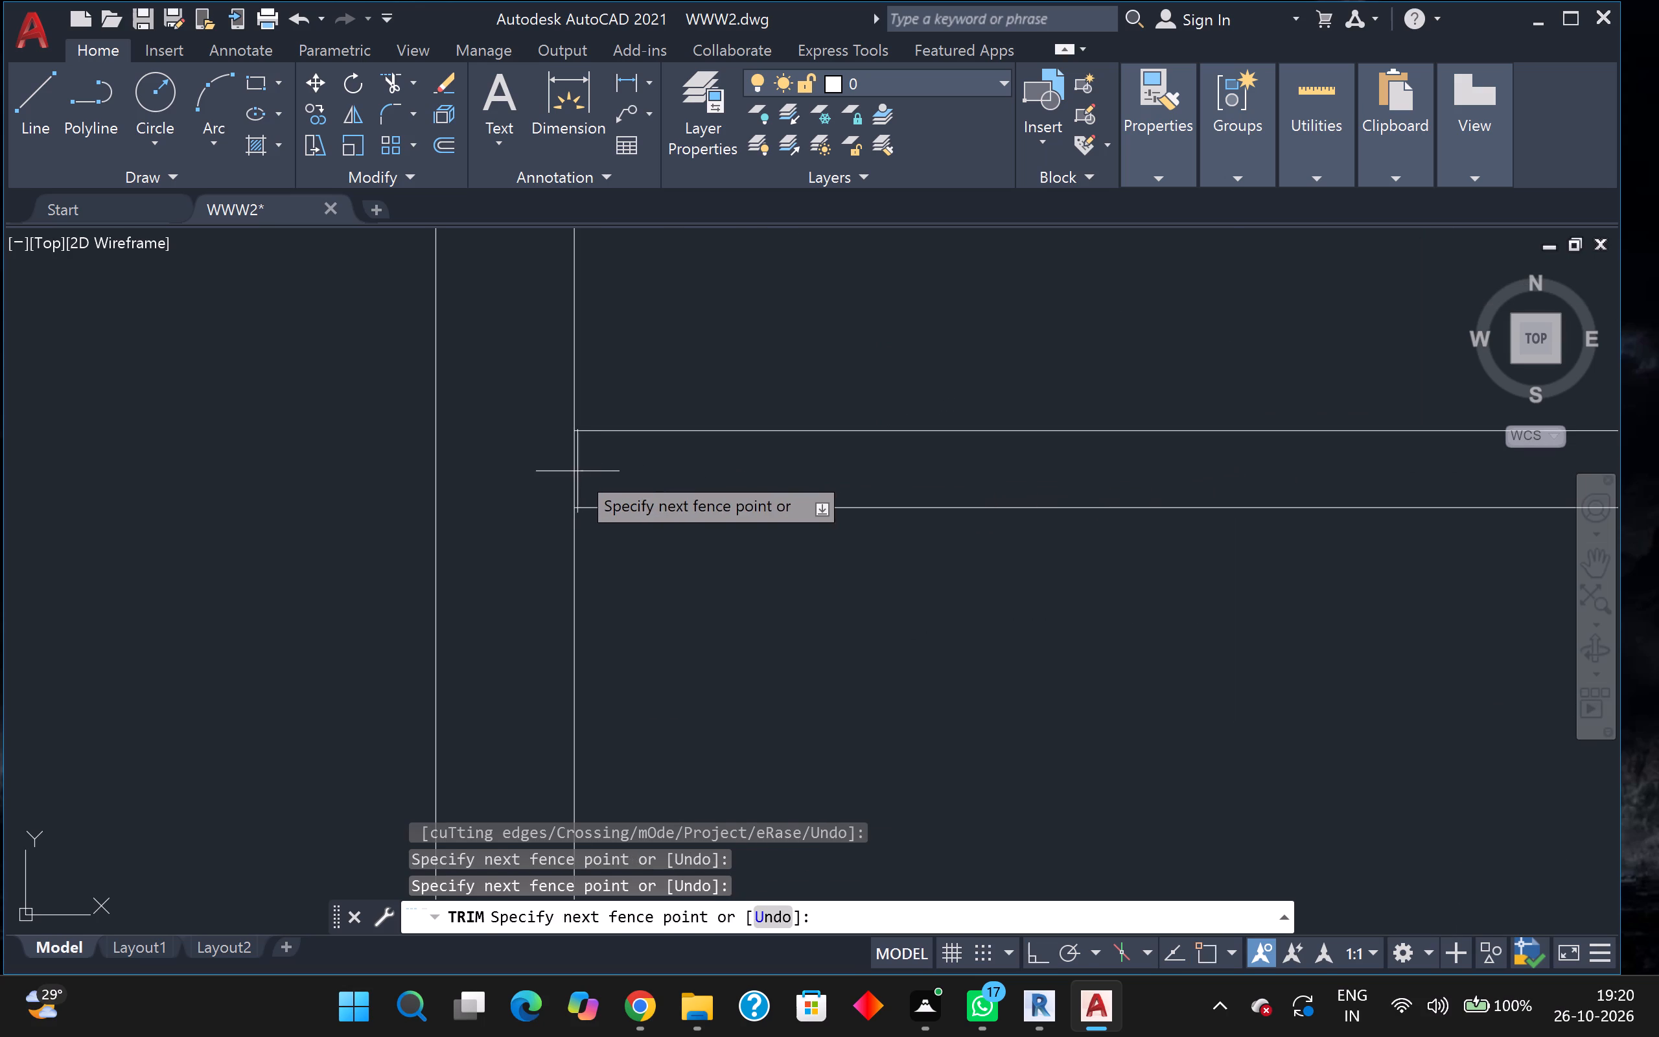
left_click(569, 471)
scroll(575, 469, "up", 1)
scroll(575, 469, "down", 5)
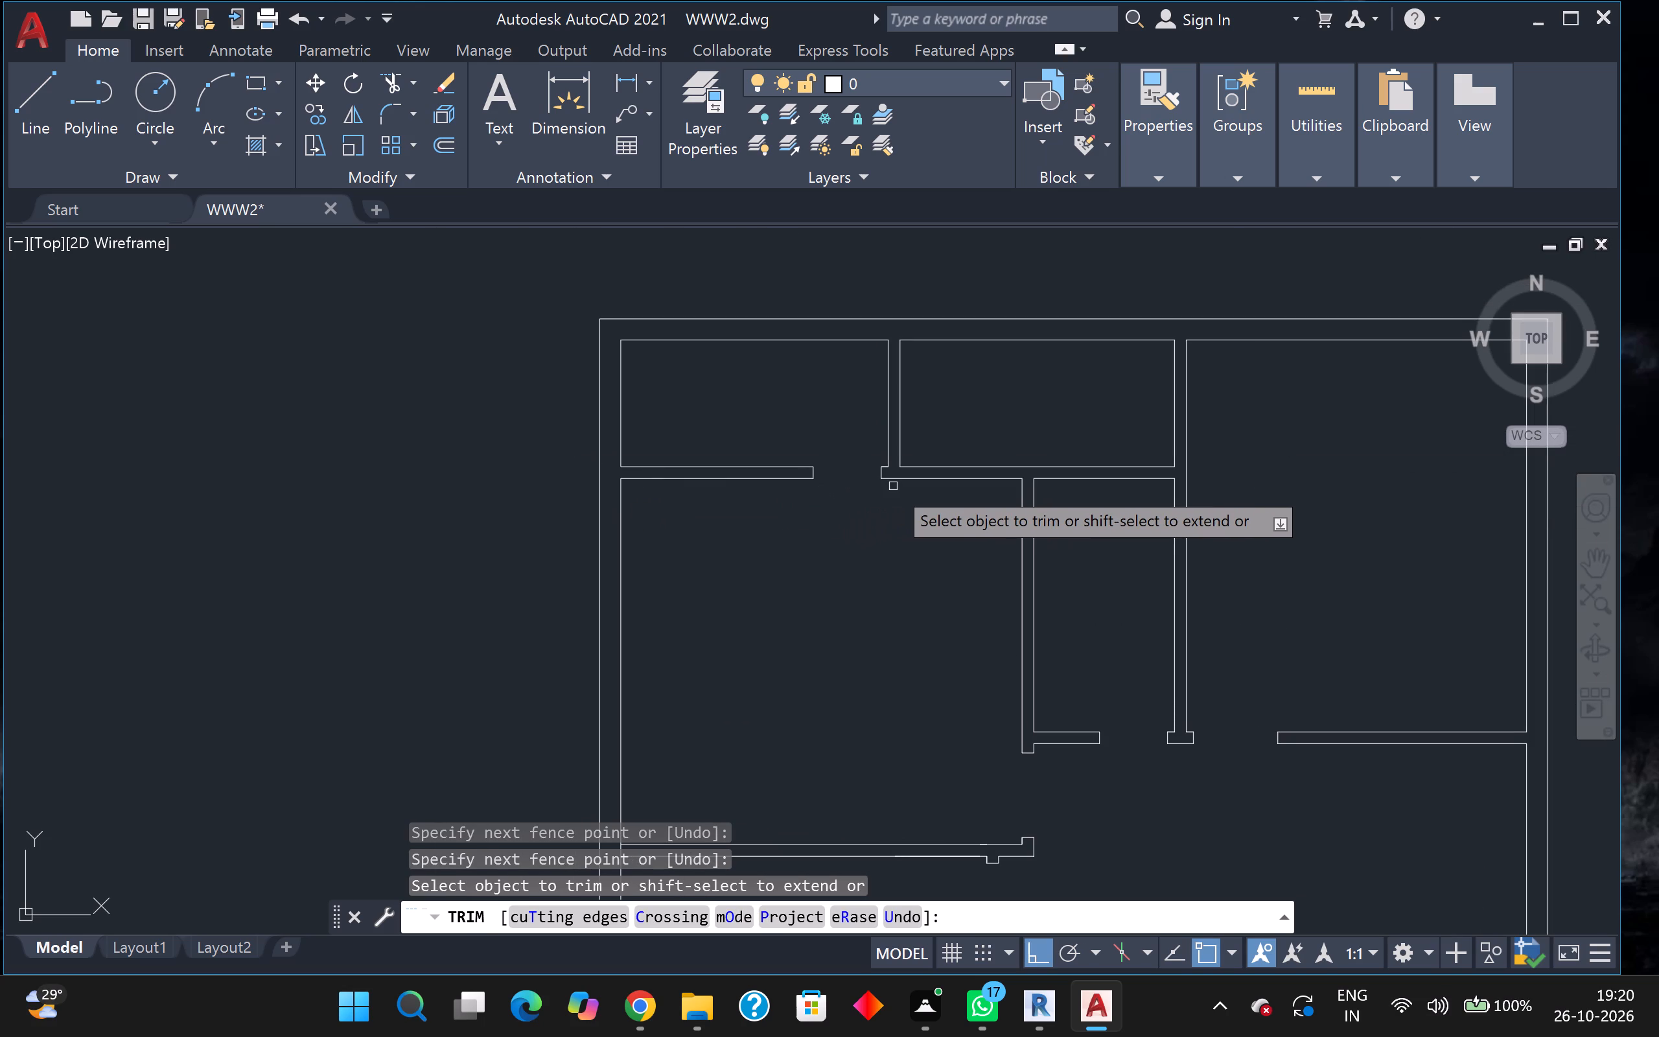
middle_click_drag(887, 486, 699, 428)
scroll(699, 428, "down", 1)
scroll(710, 522, "down", 1)
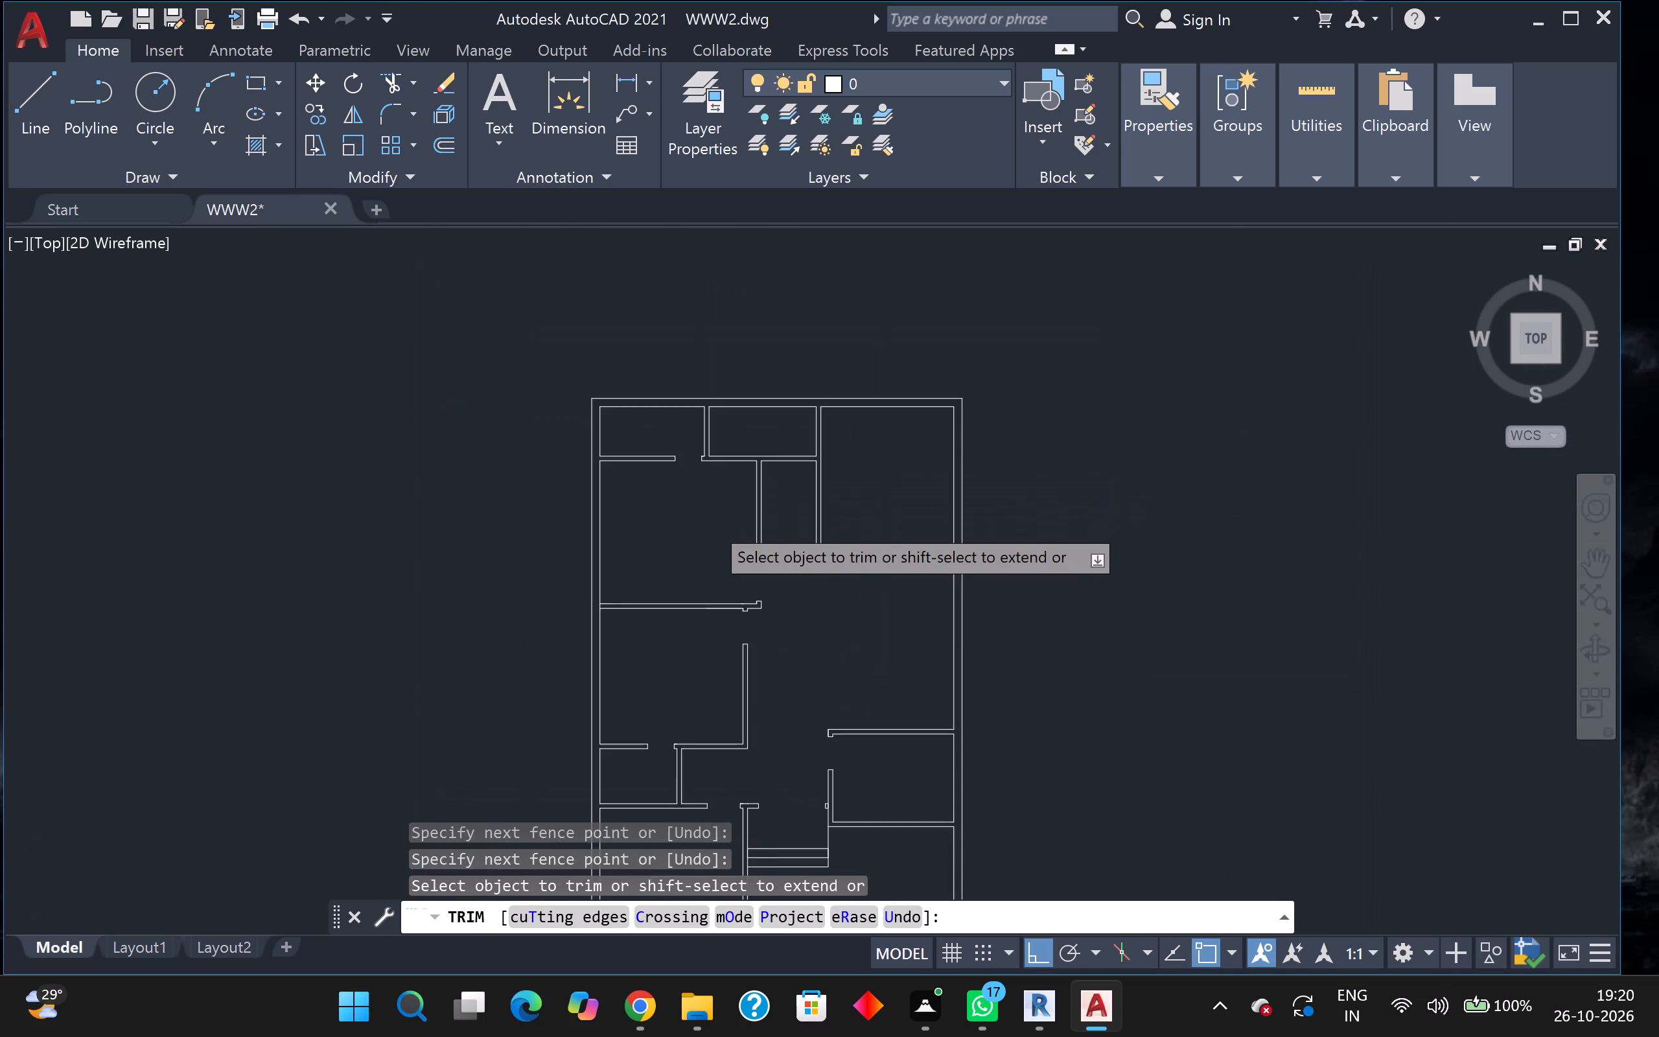
scroll(710, 522, "down", 1)
scroll(768, 572, "up", 2)
middle_click_drag(768, 572, 788, 286)
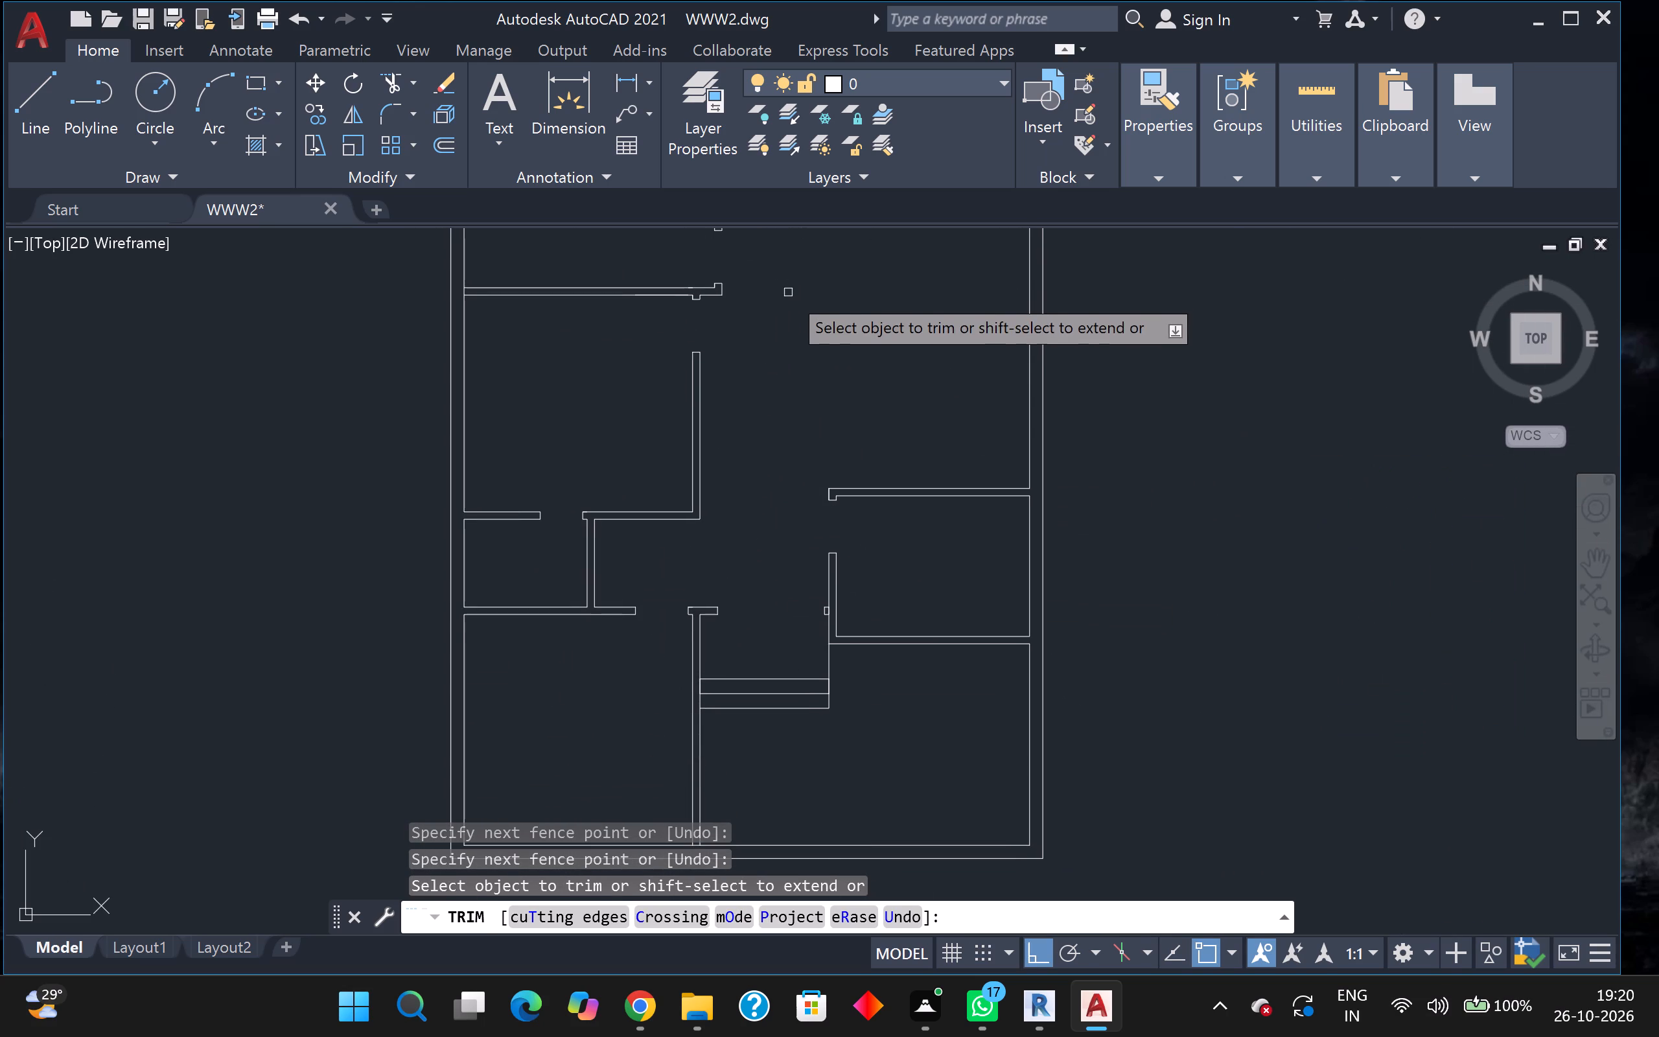
scroll(803, 310, "down", 1)
middle_click_drag(808, 311, 899, 443)
key("Escape")
middle_click_drag(899, 444, 905, 466)
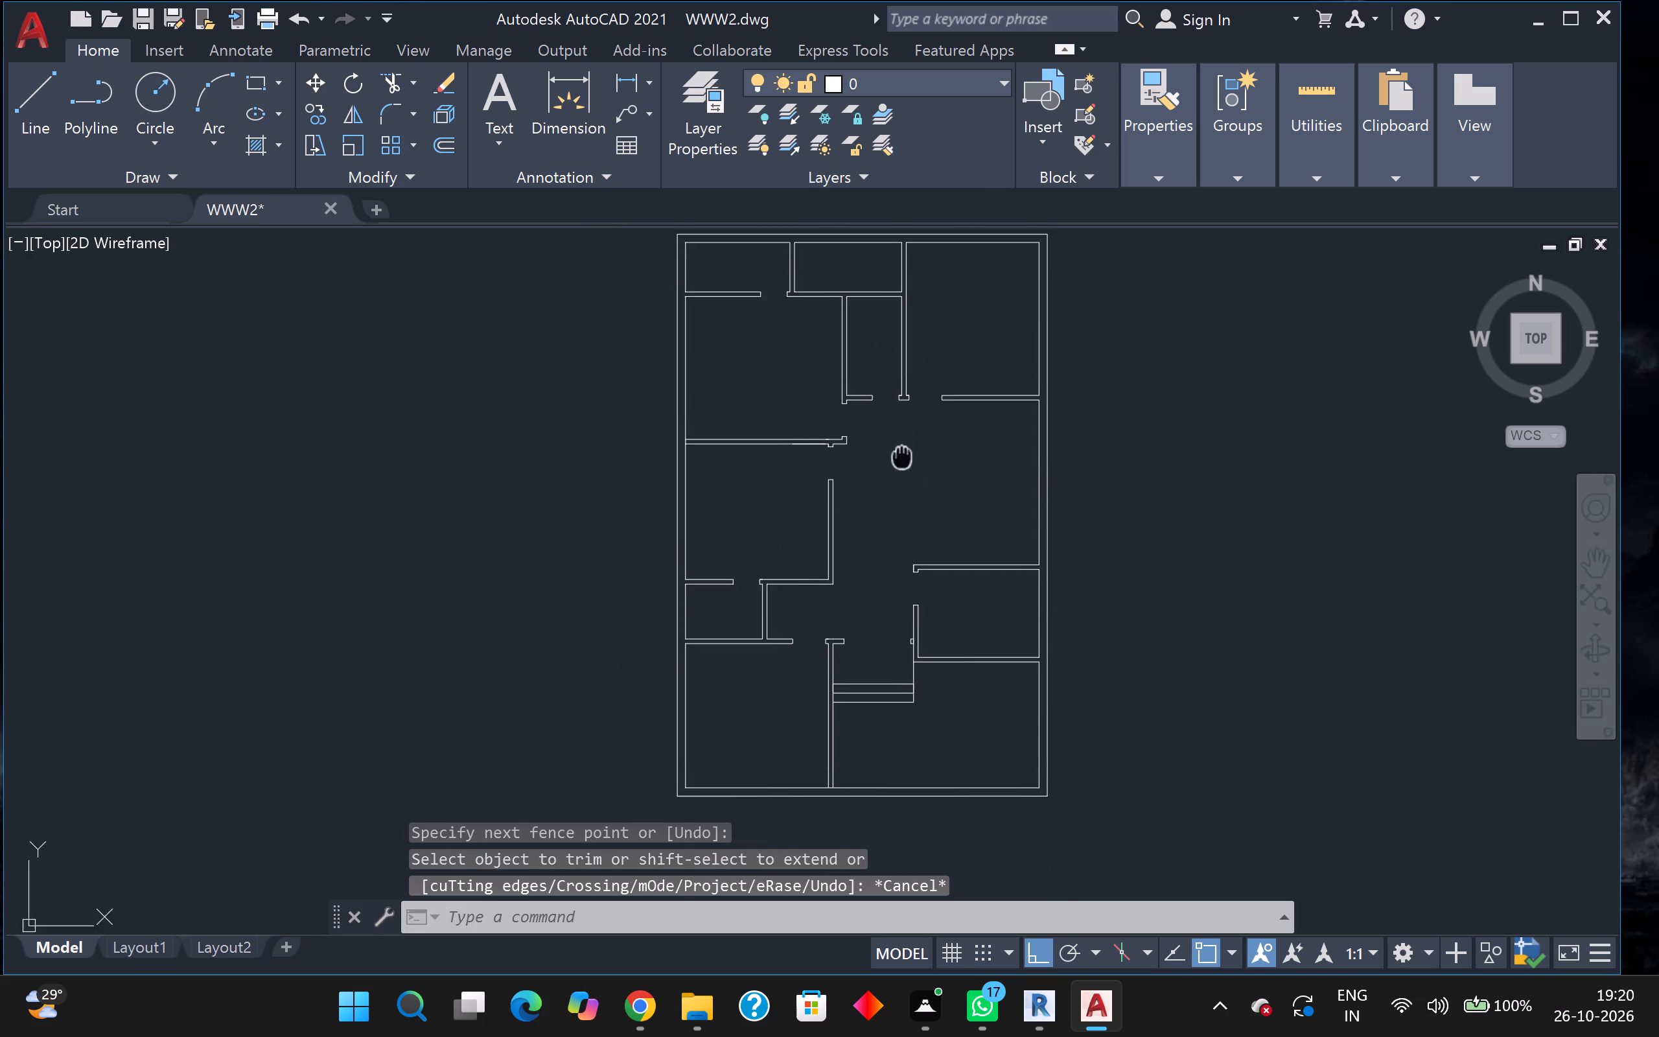
Compare the new floor plan's layout with the existing furnished plan beside it.
middle_click_drag(905, 466, 918, 688)
middle_click_drag(1183, 584, 1174, 582)
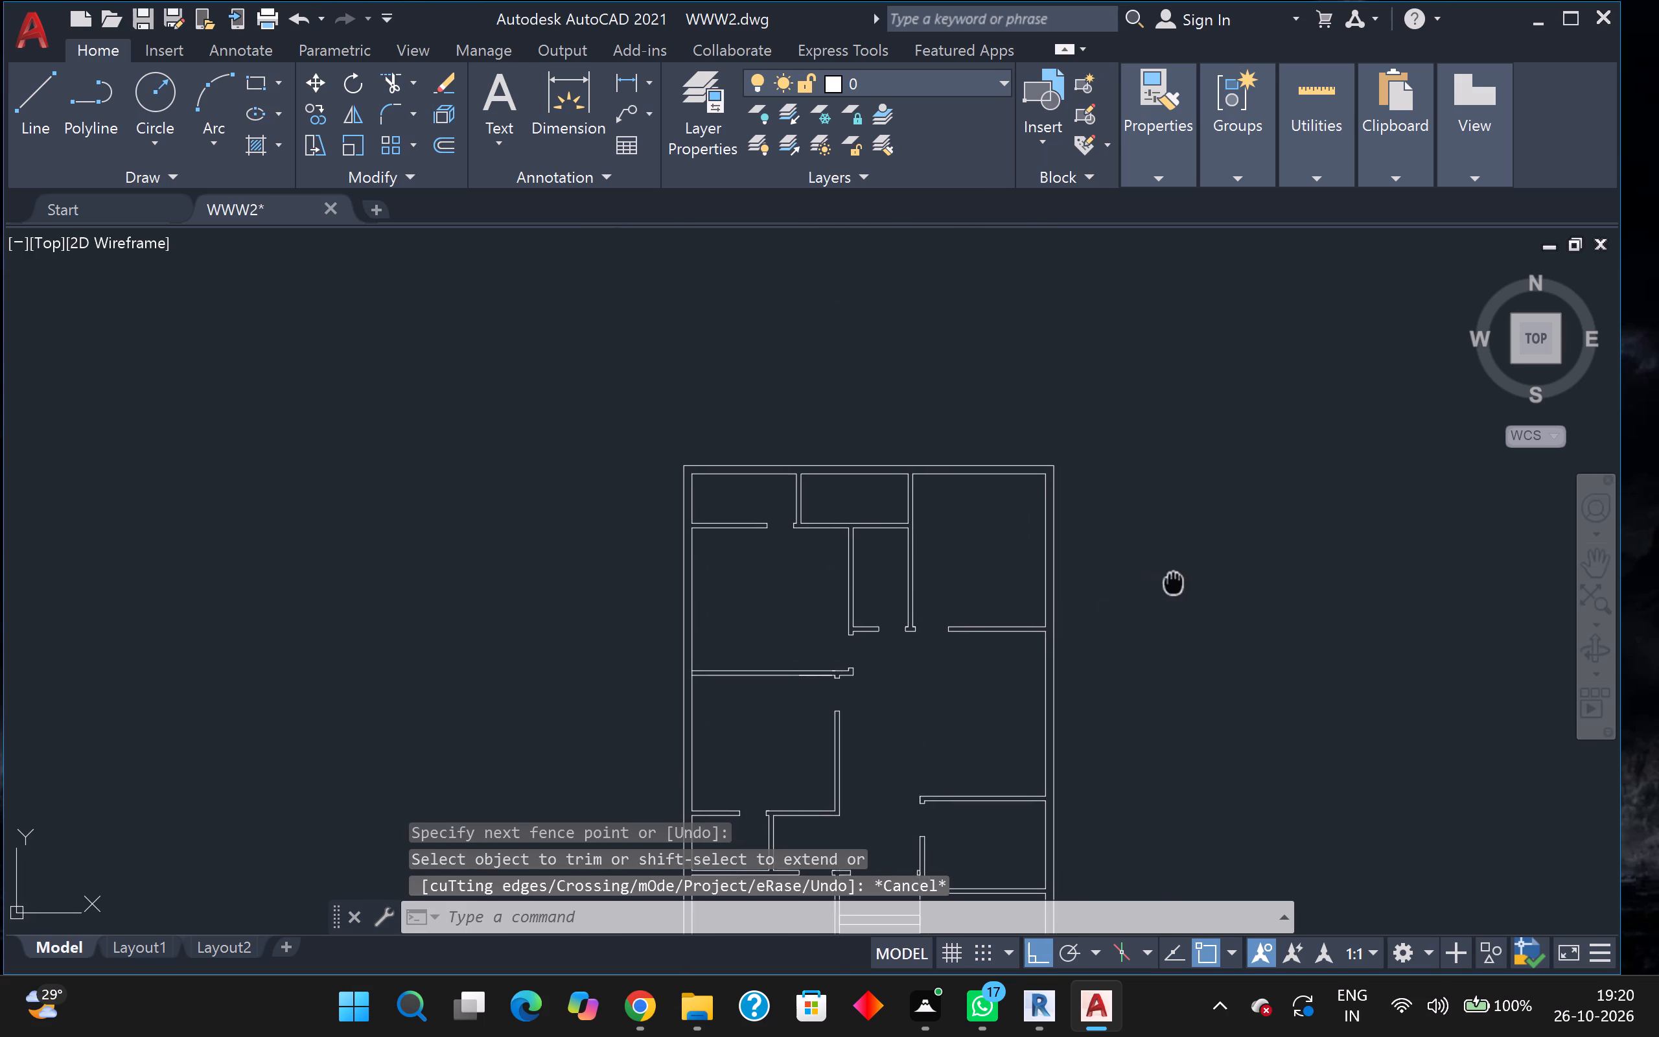
middle_click_drag(1174, 582, 1209, 593)
scroll(1182, 588, "down", 3)
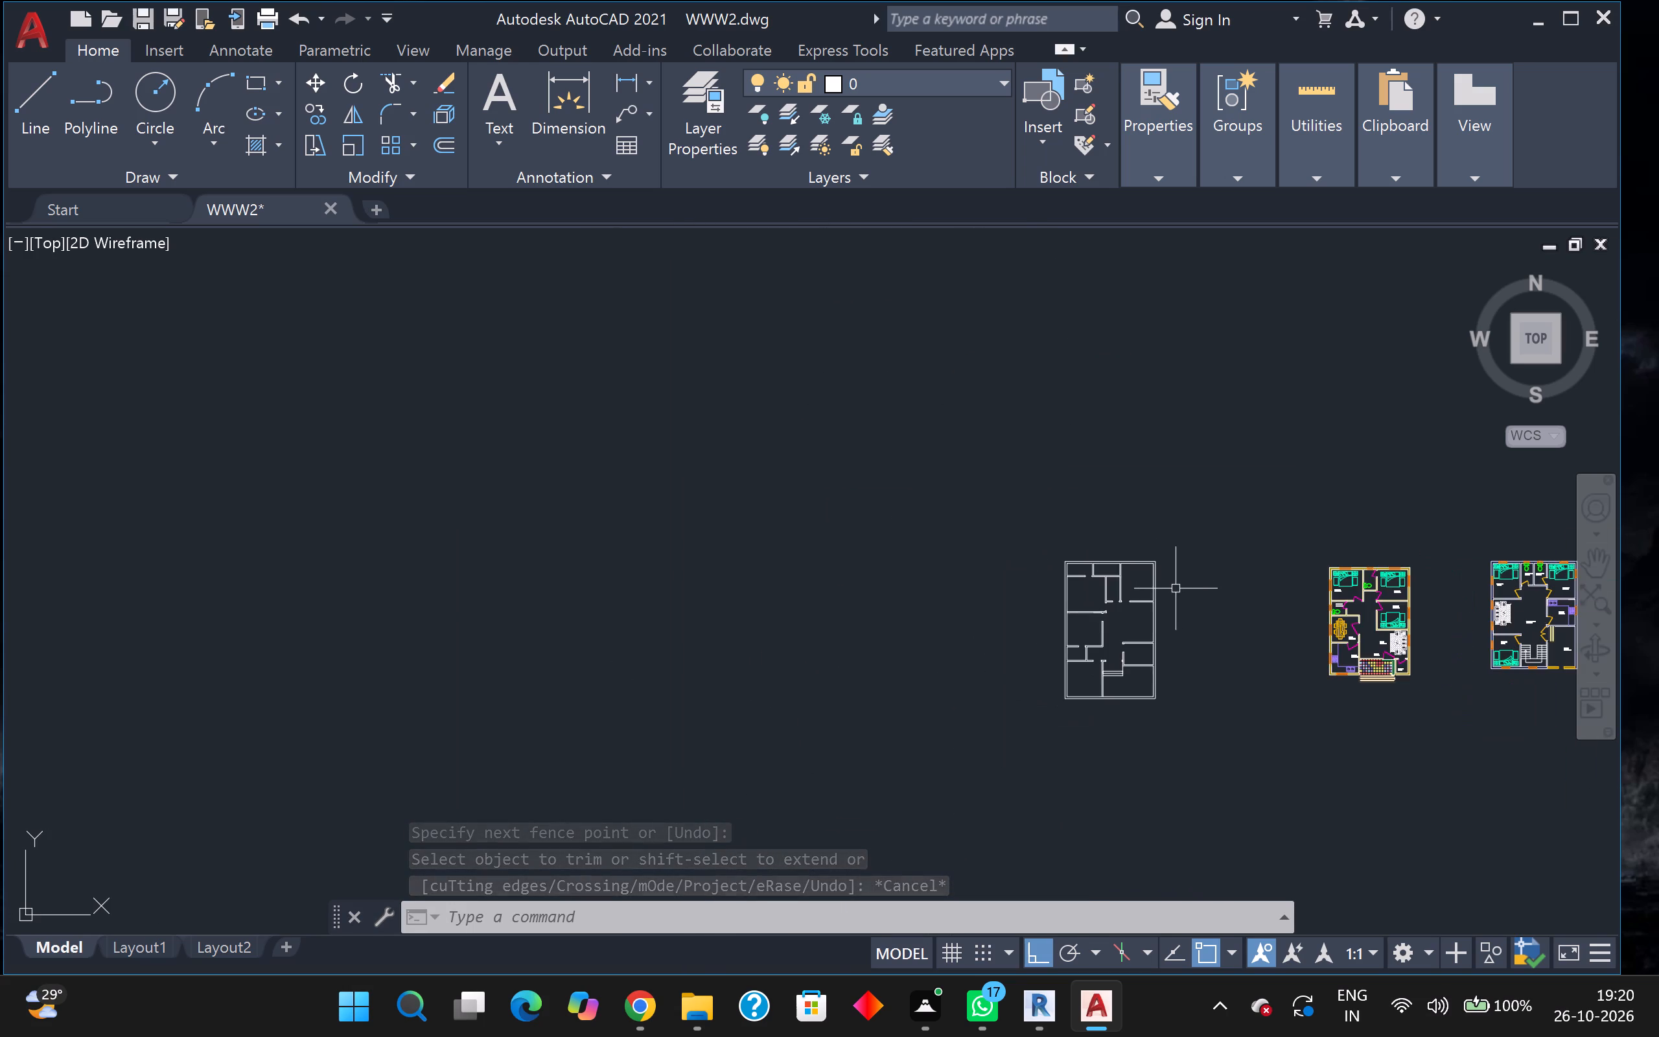
scroll(1286, 587, "up", 2)
middle_click_drag(1288, 587, 1024, 443)
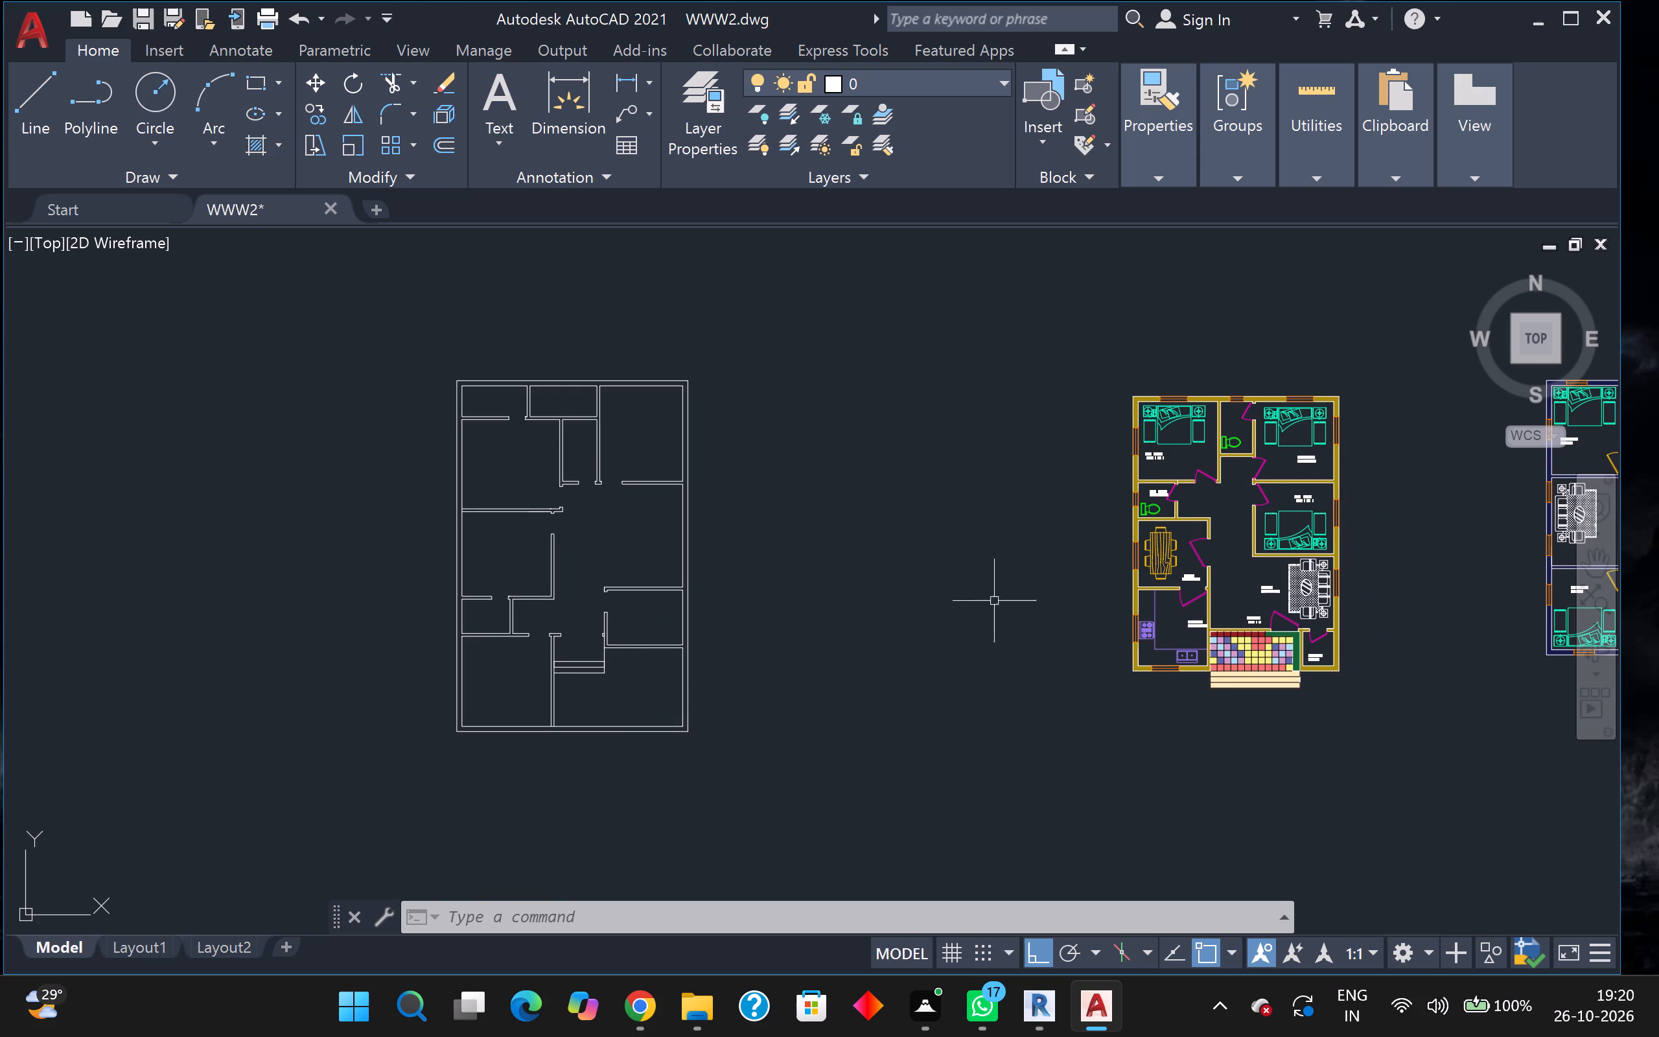
Draw a 3' line running north from the north partition of the small east room, near the partition's west end.
scroll(793, 613, "up", 1)
scroll(516, 531, "up", 1)
scroll(623, 549, "up", 2)
middle_click_drag(625, 549, 669, 570)
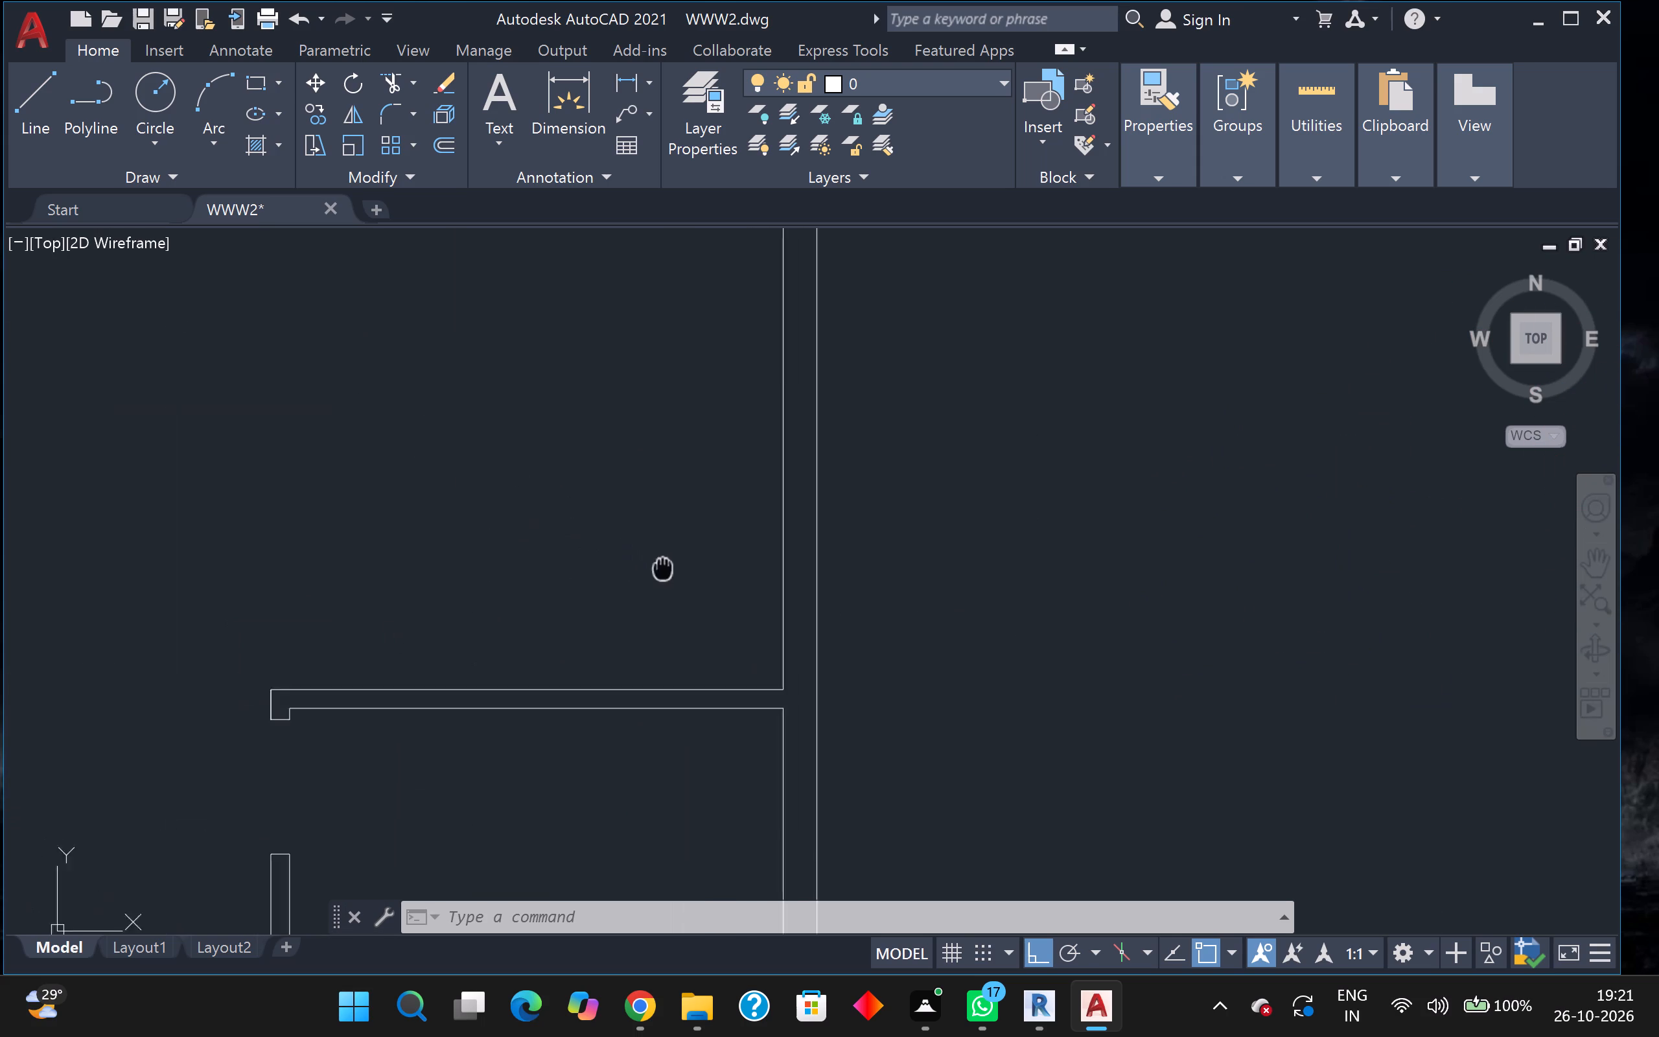
middle_click_drag(669, 570, 747, 615)
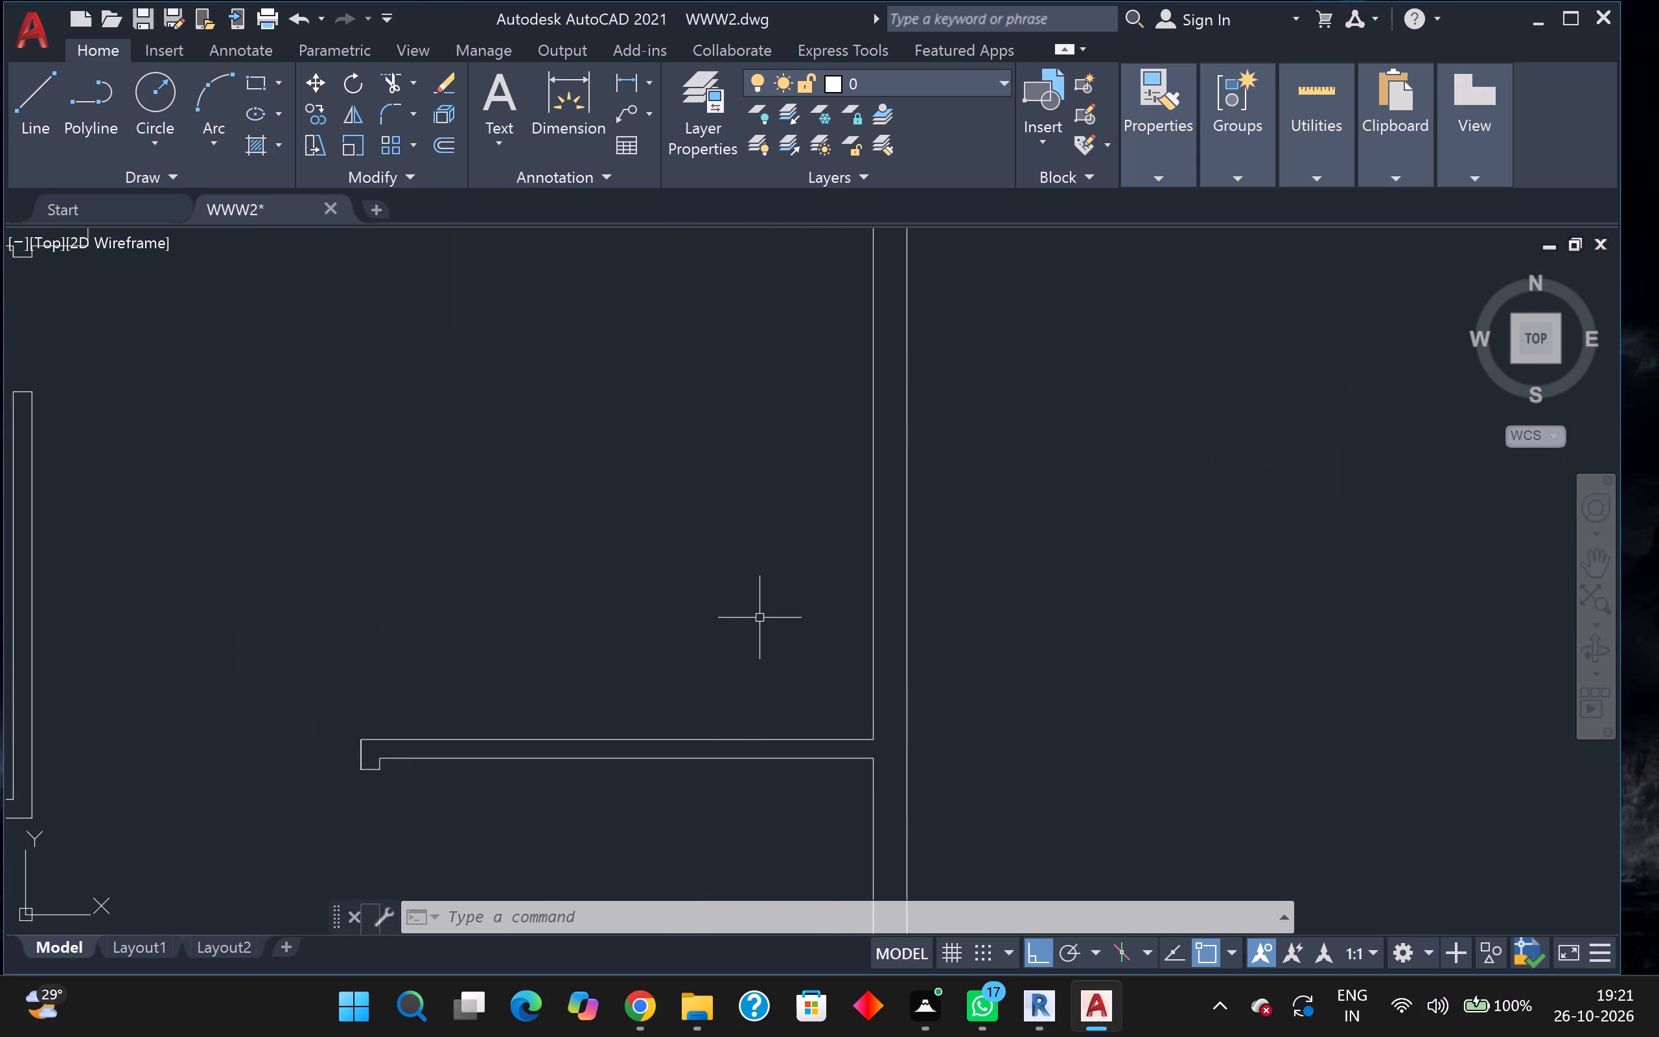
scroll(756, 622, "down", 1)
key("l")
key("Return")
scroll(757, 674, "up", 1)
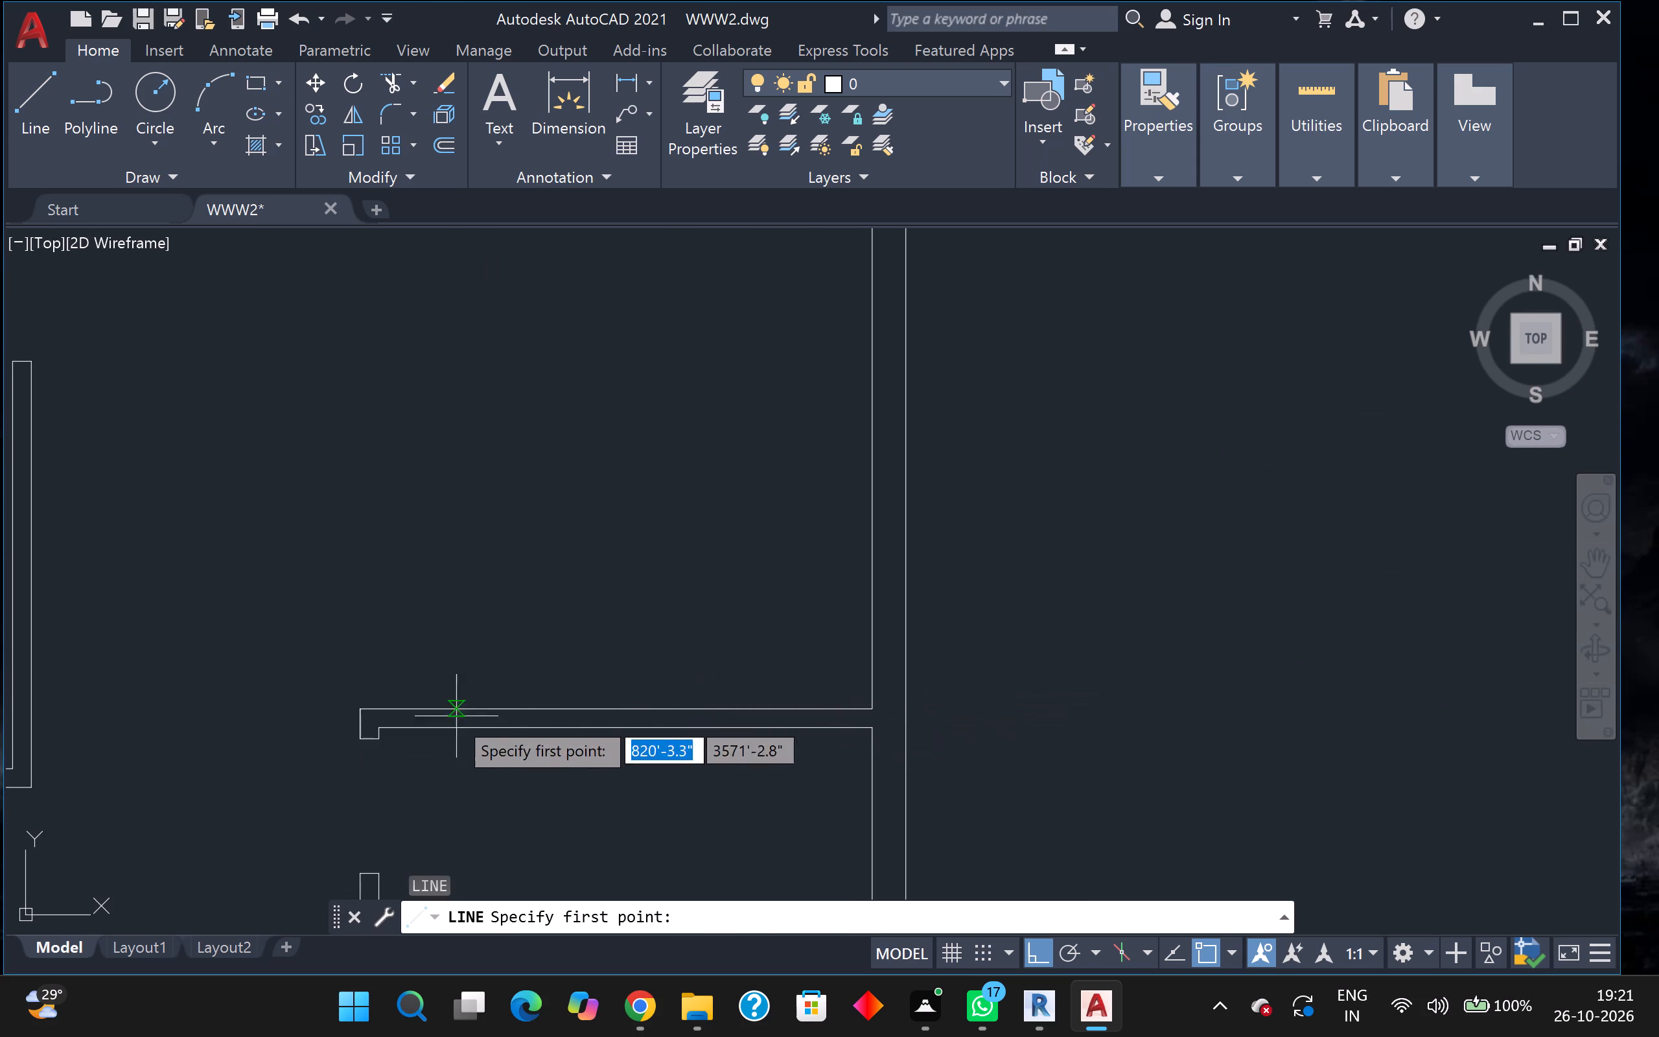
scroll(362, 717, "up", 2)
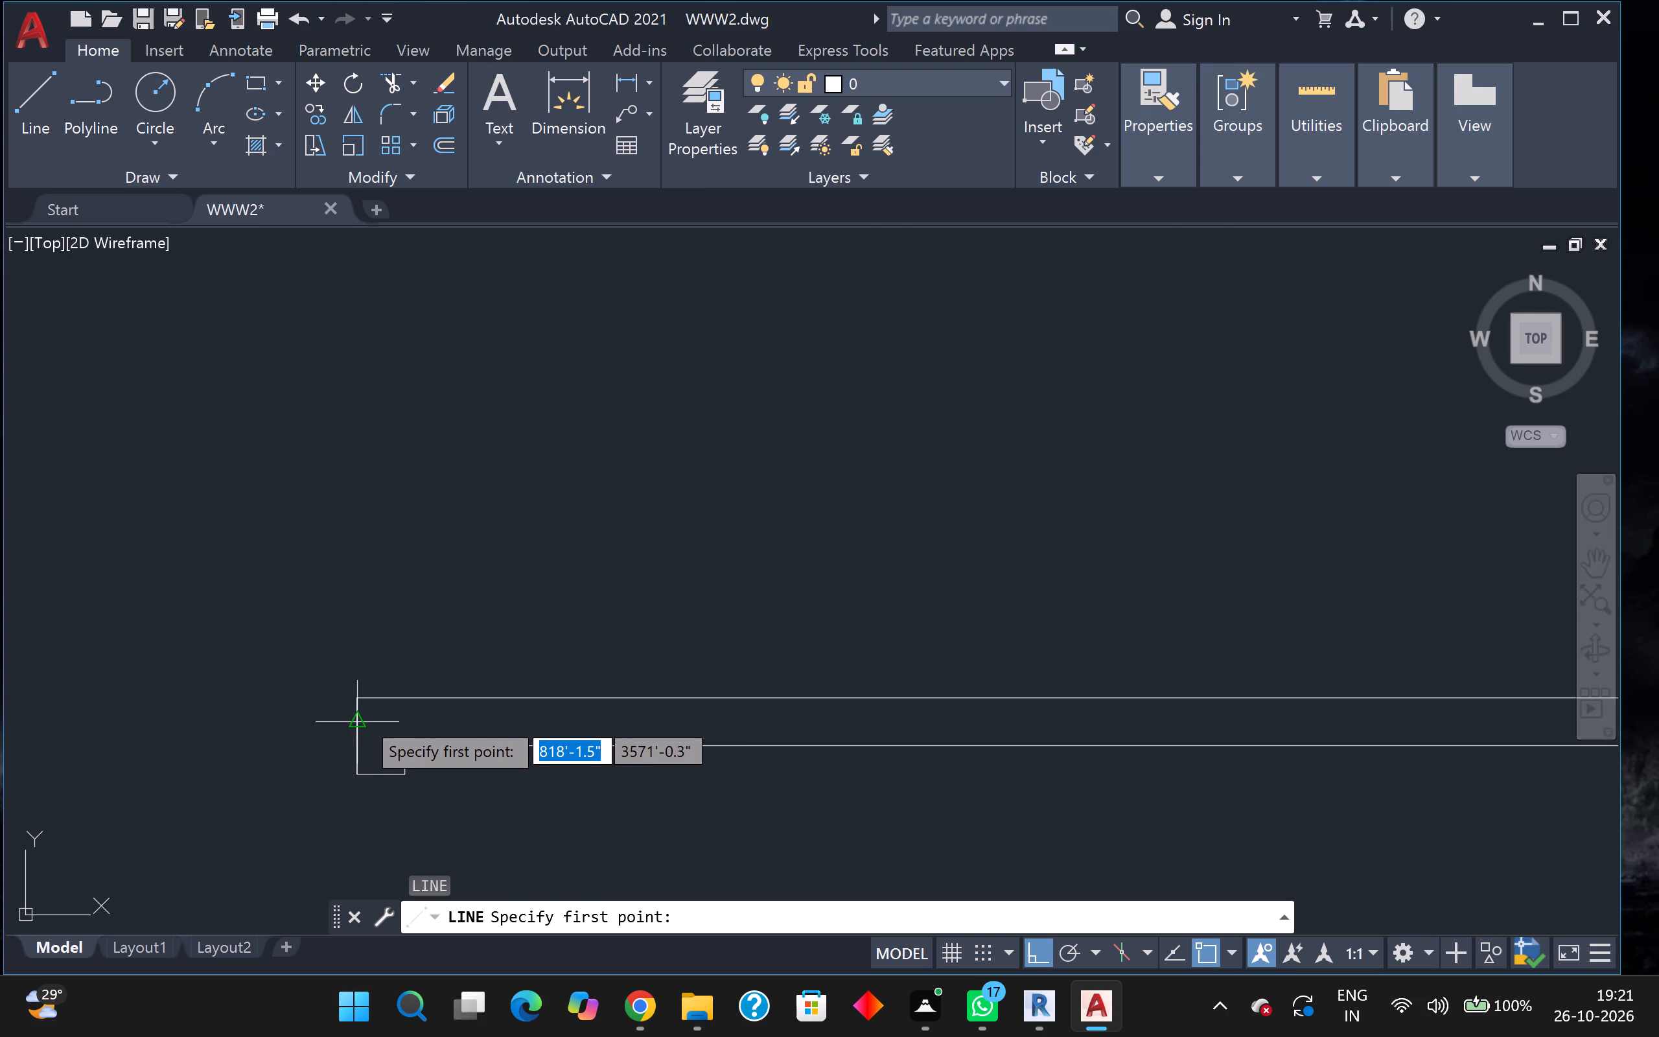
left_click(409, 693)
type("3'")
key("Return")
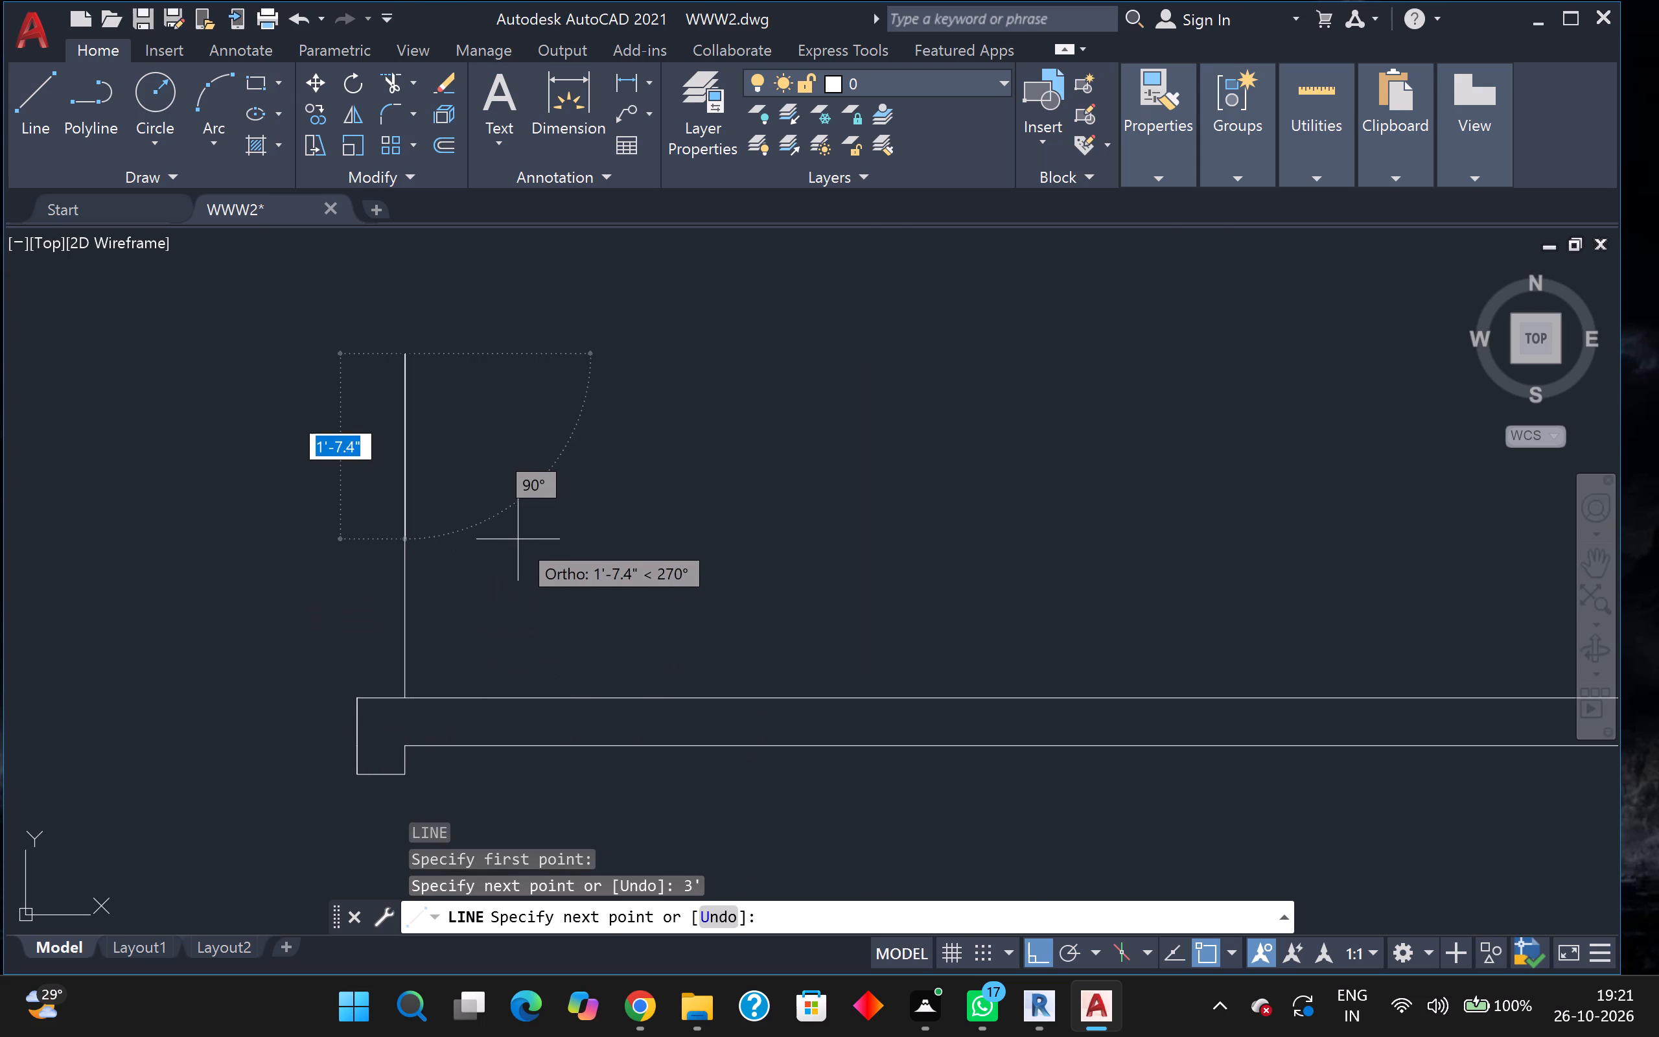
scroll(568, 523, "down", 2)
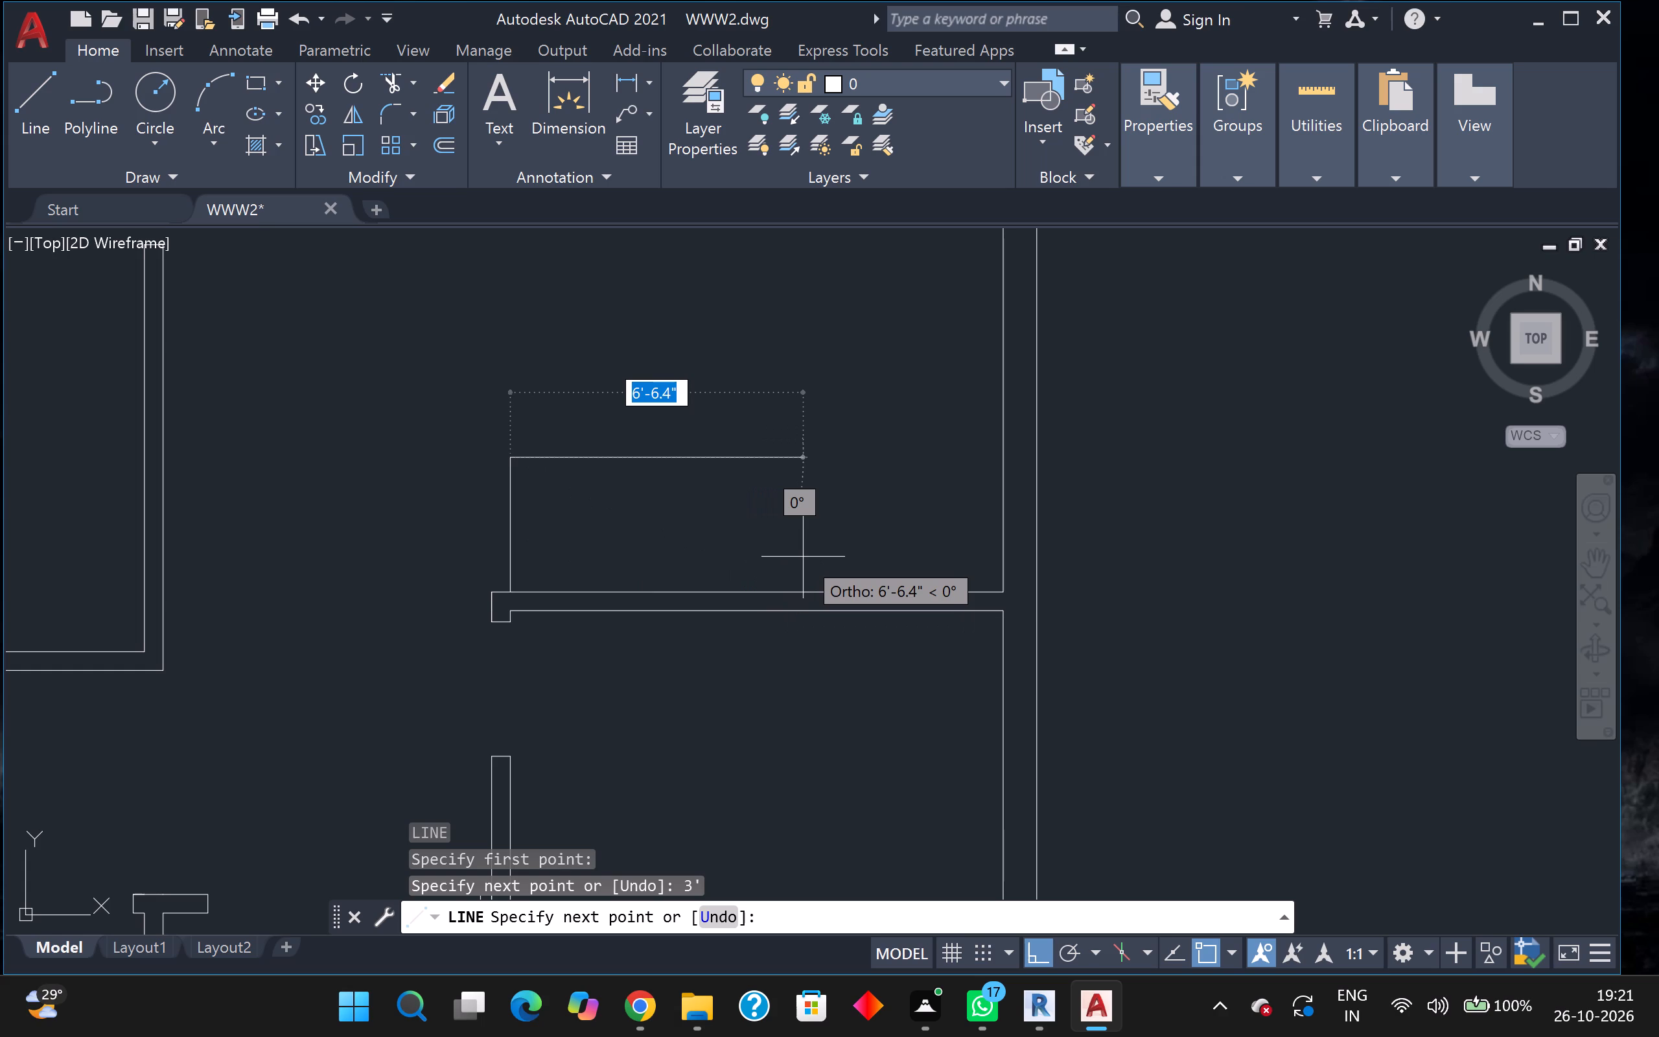
key("Escape")
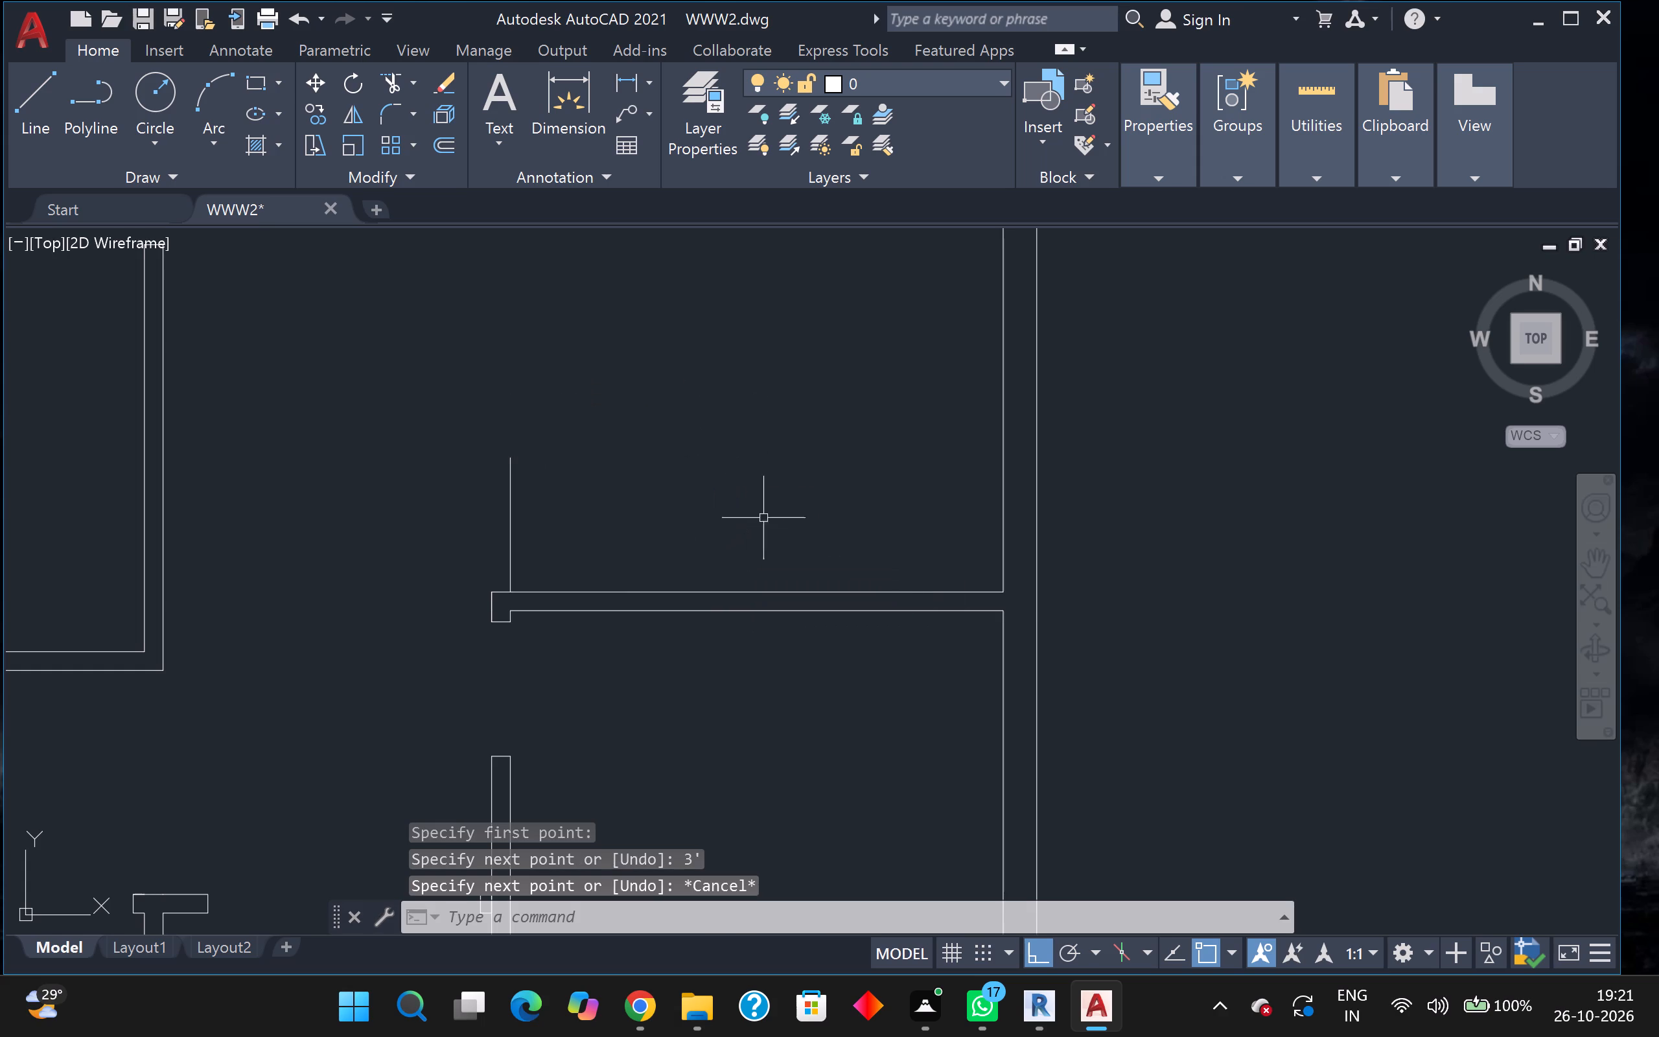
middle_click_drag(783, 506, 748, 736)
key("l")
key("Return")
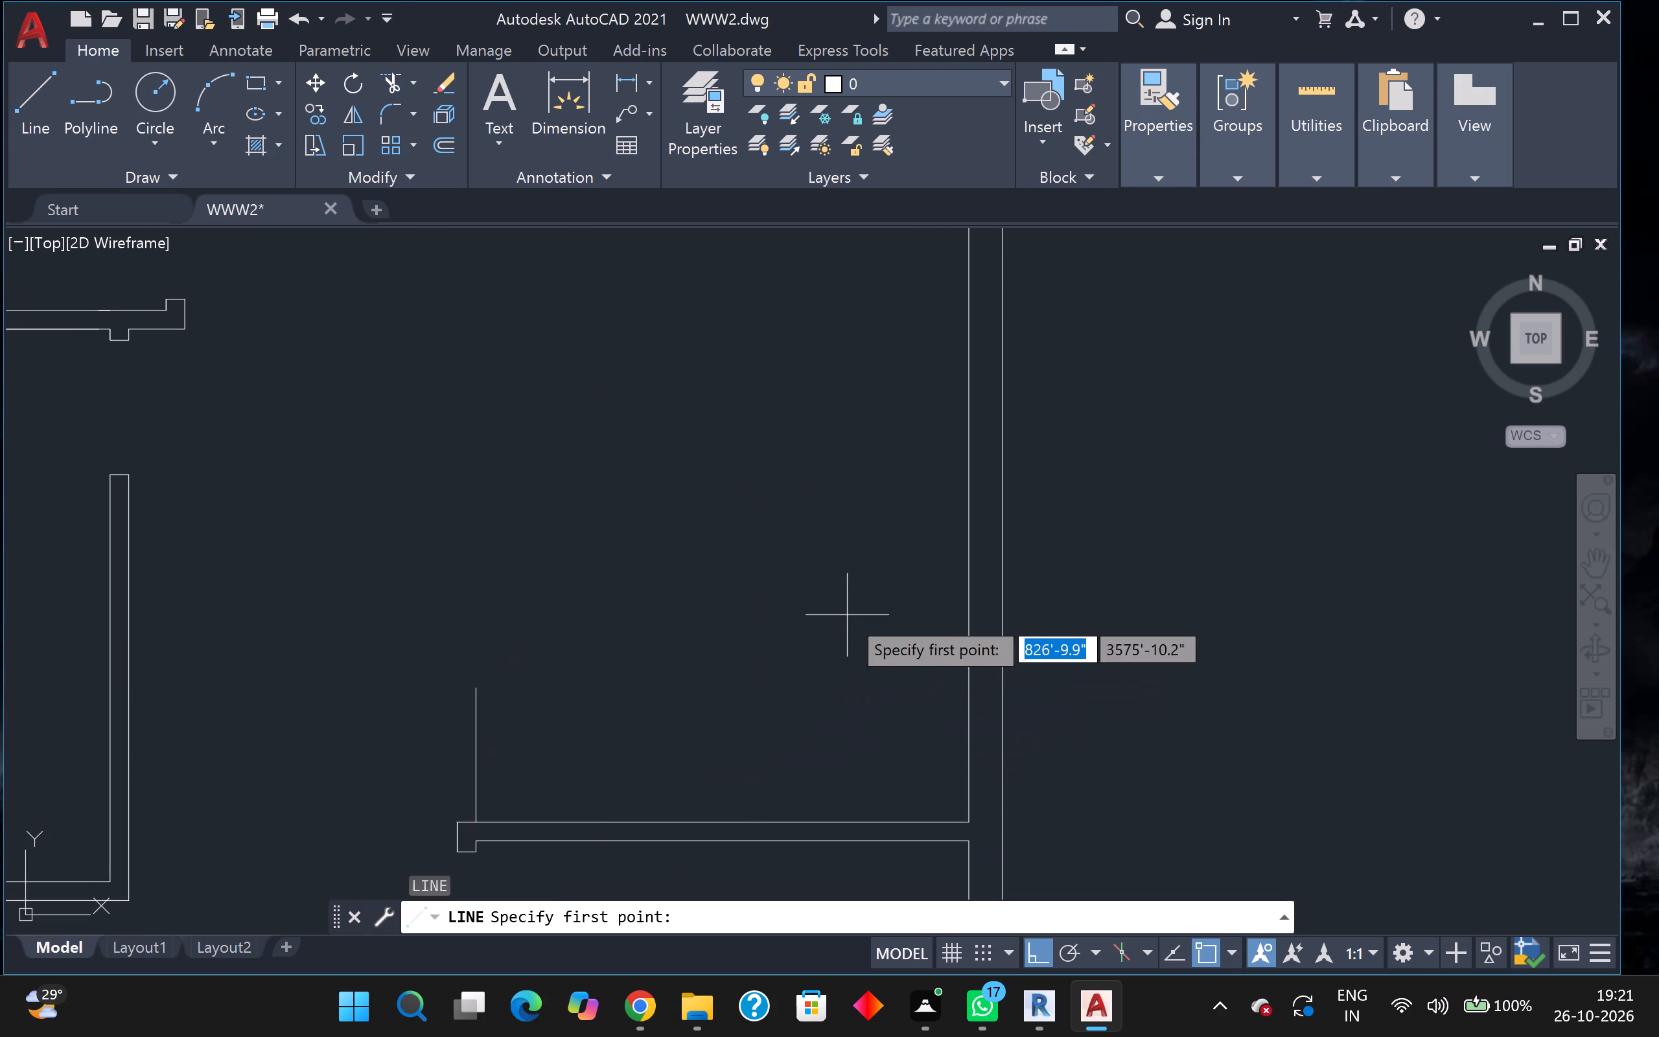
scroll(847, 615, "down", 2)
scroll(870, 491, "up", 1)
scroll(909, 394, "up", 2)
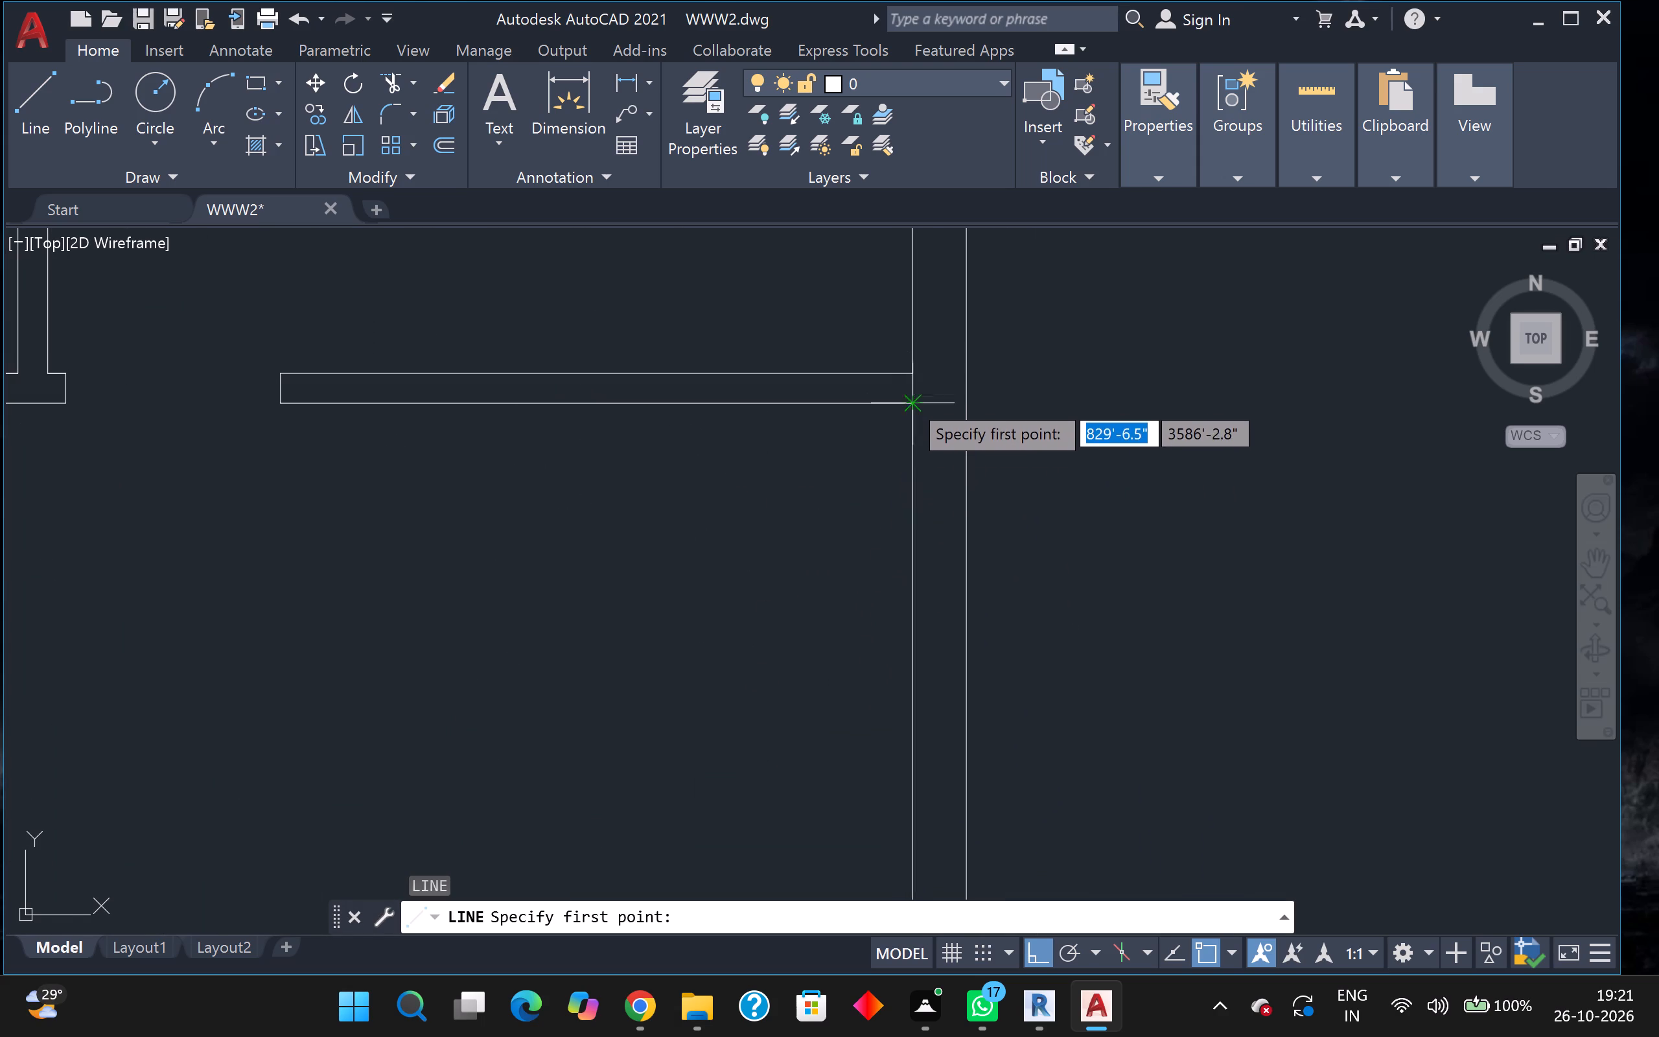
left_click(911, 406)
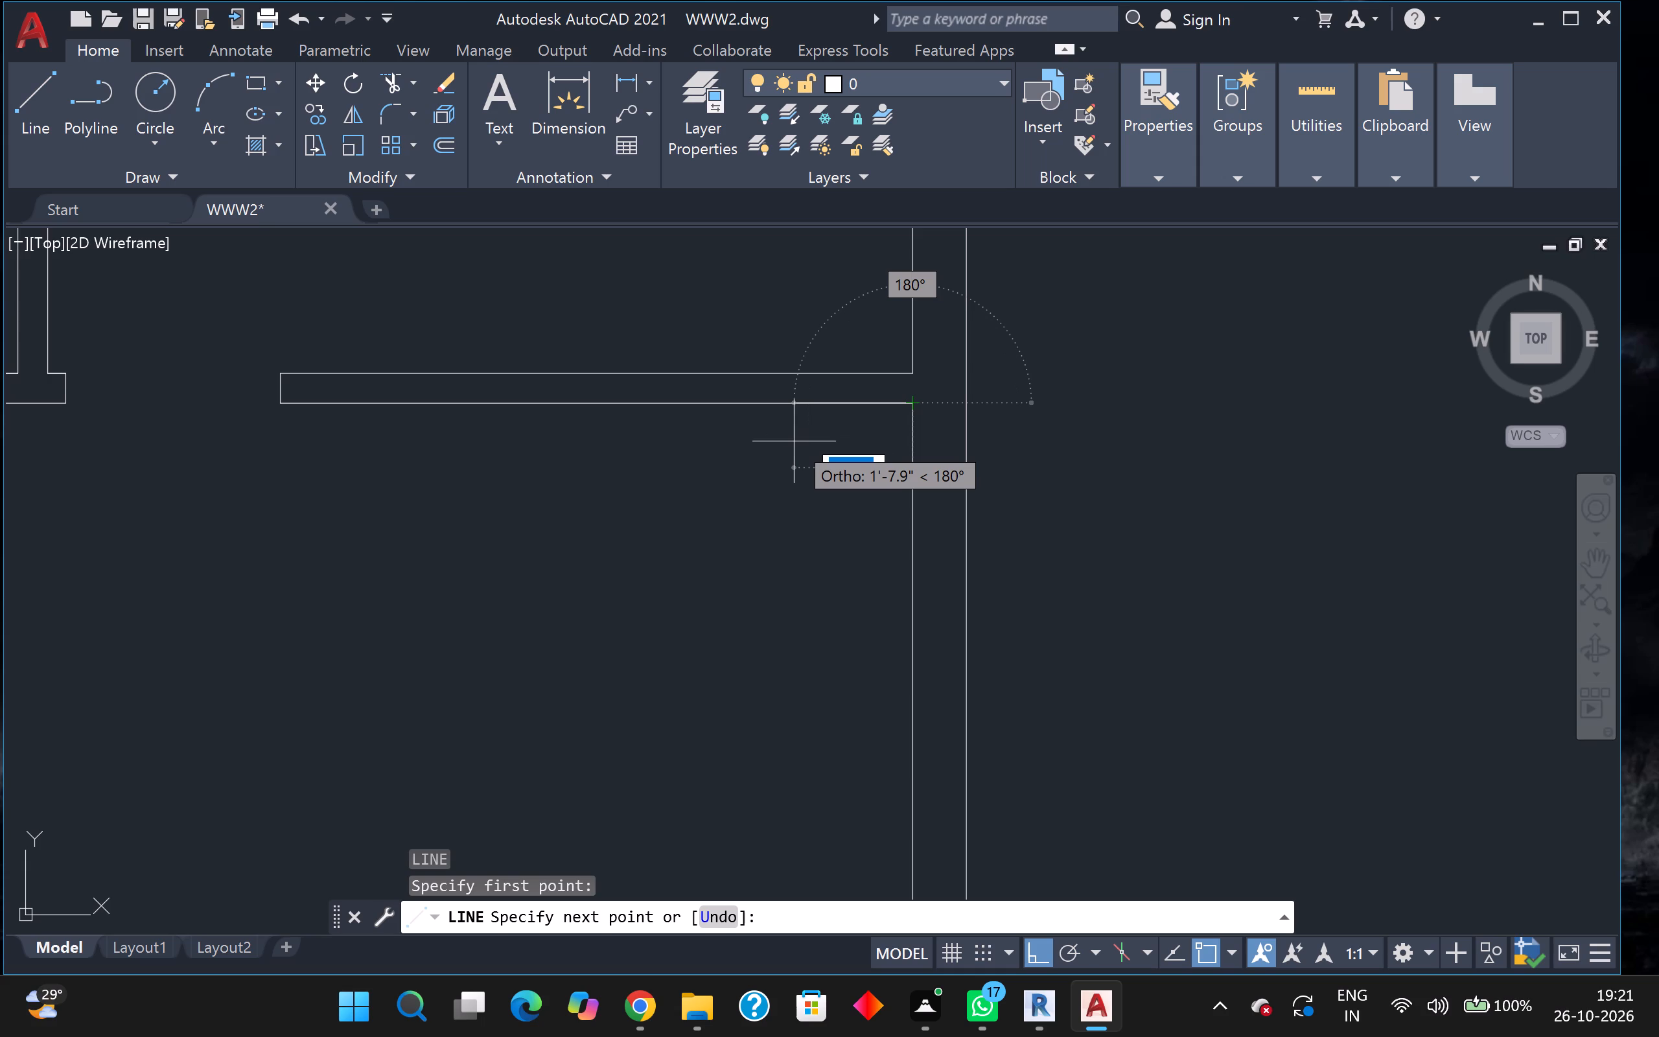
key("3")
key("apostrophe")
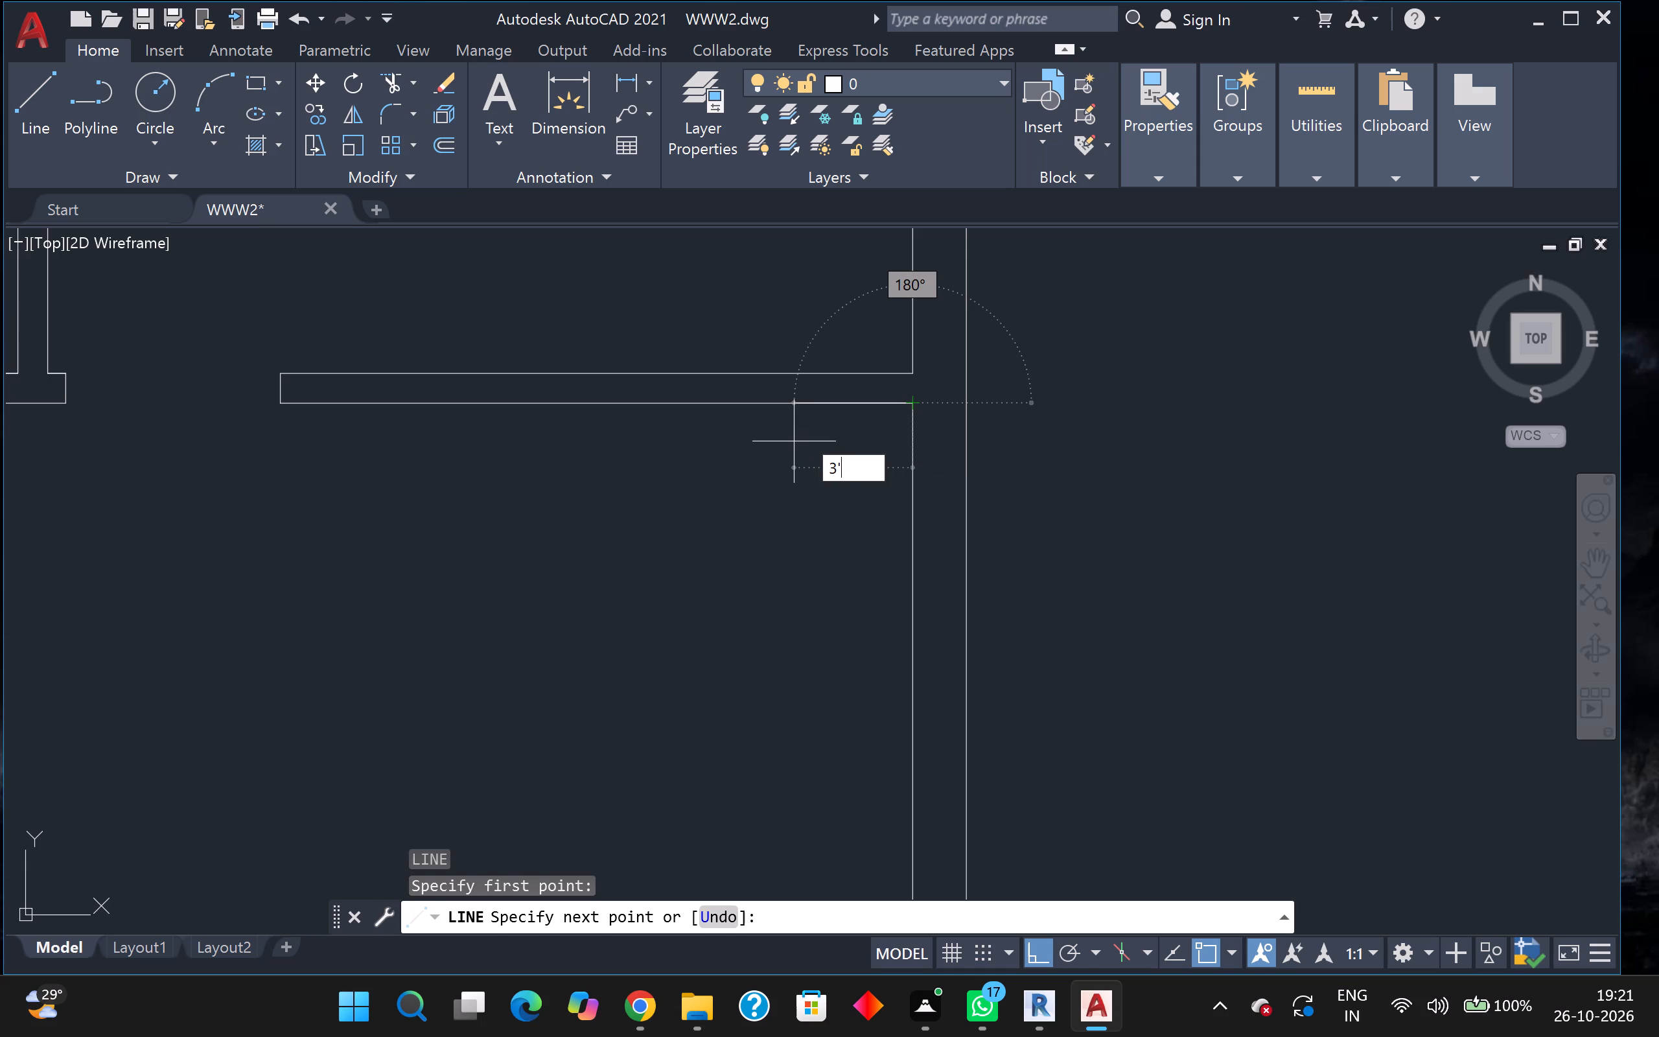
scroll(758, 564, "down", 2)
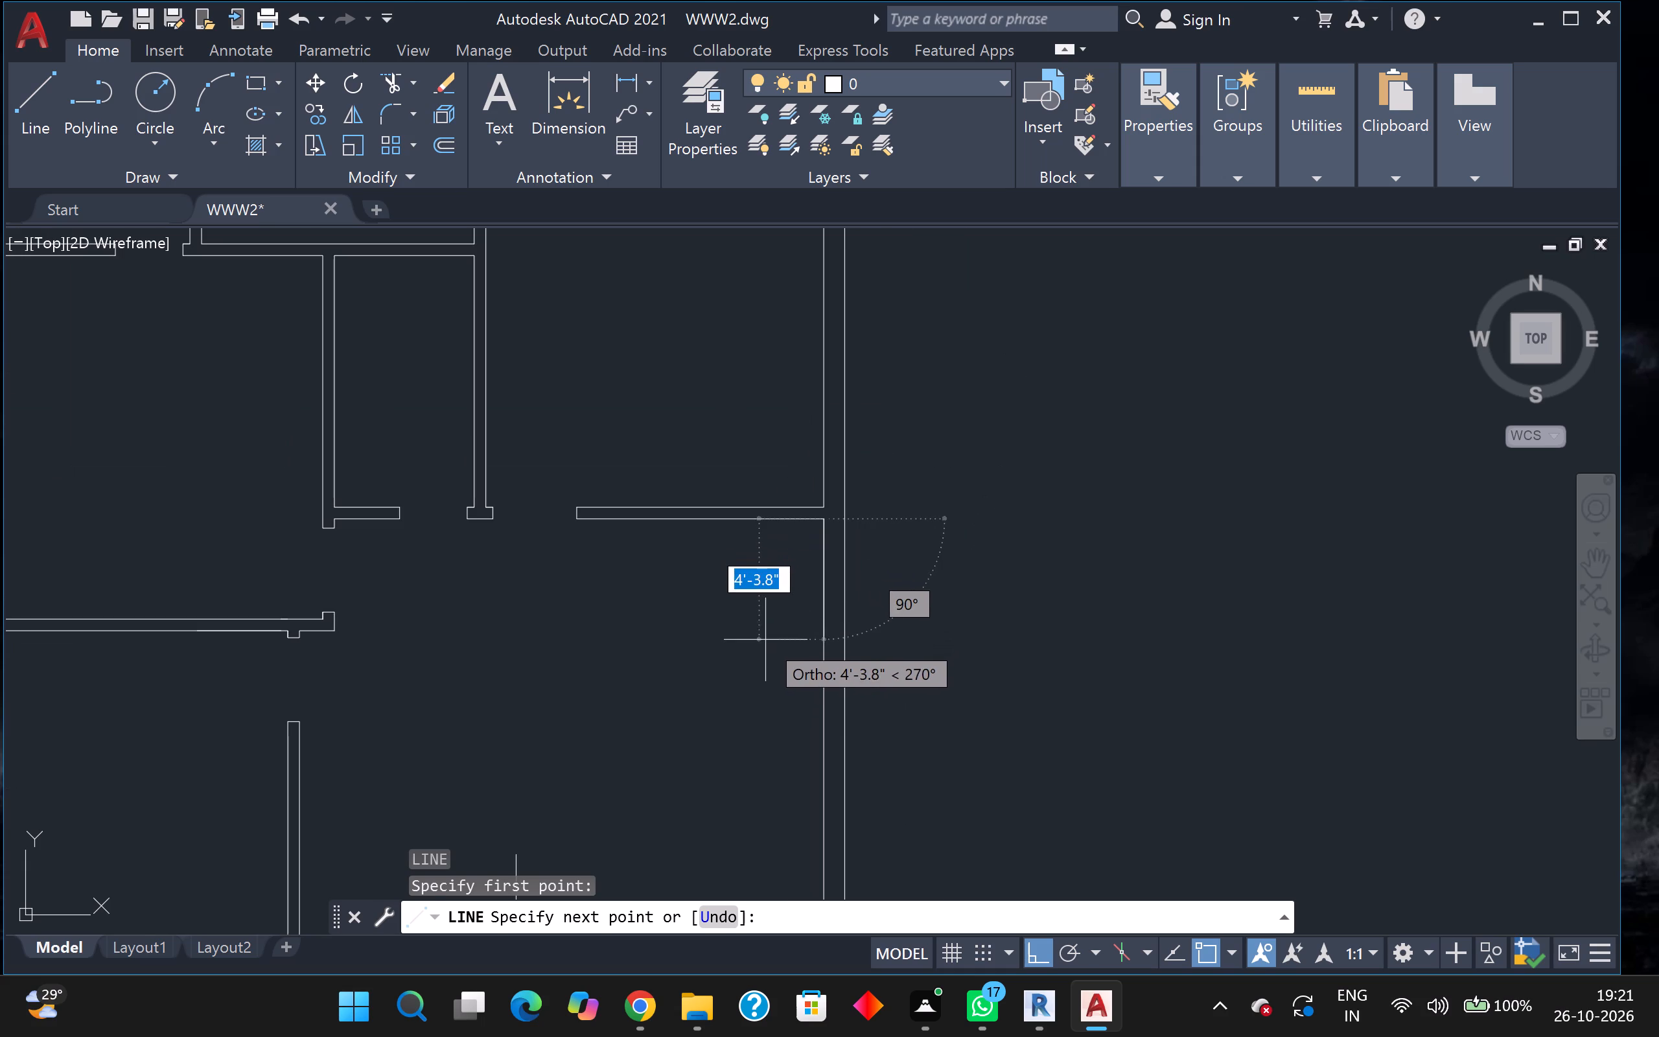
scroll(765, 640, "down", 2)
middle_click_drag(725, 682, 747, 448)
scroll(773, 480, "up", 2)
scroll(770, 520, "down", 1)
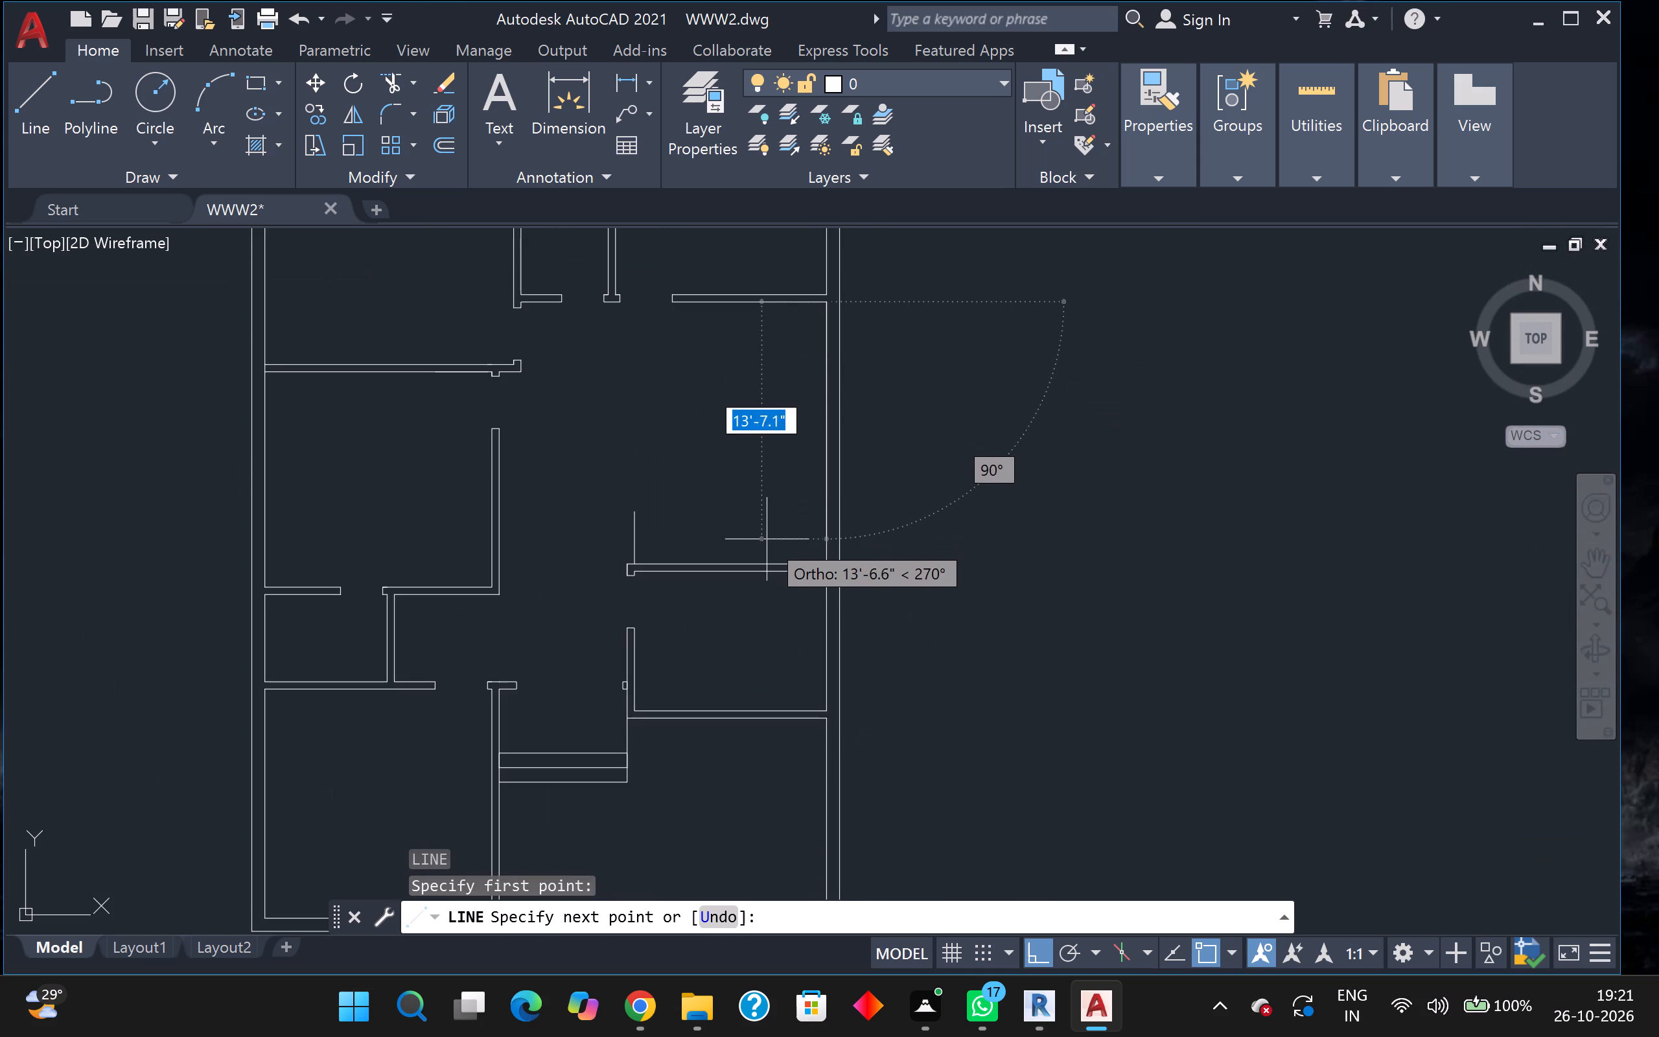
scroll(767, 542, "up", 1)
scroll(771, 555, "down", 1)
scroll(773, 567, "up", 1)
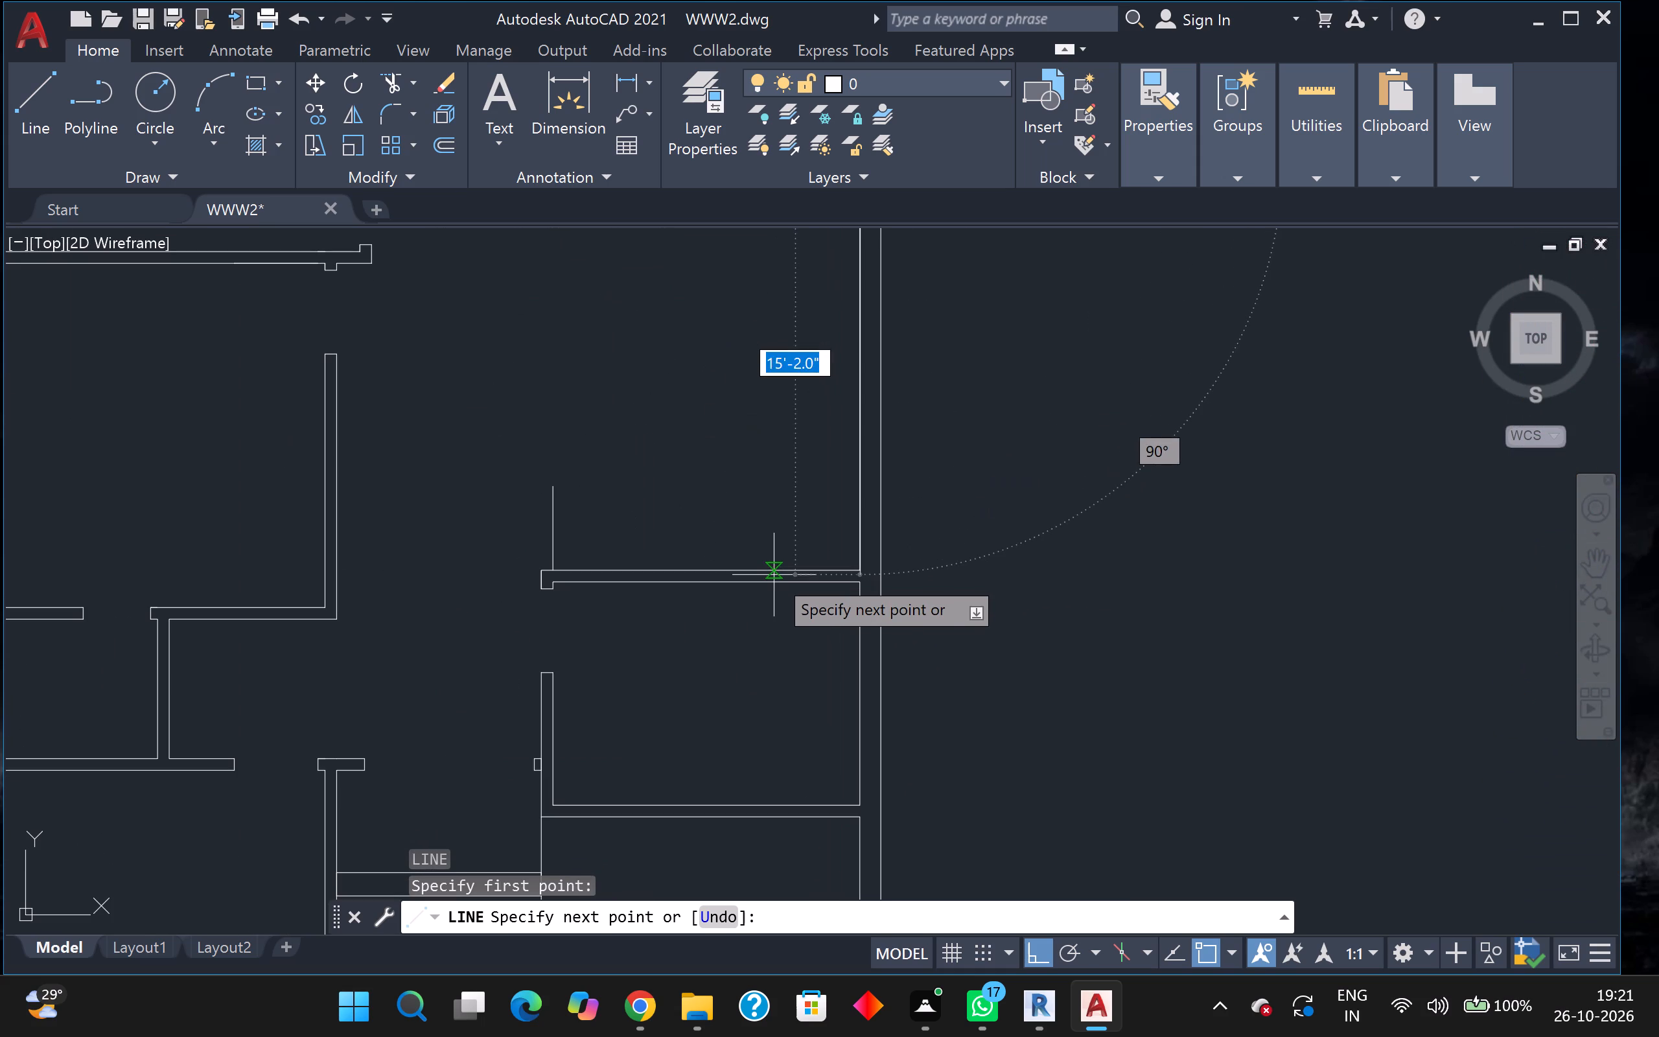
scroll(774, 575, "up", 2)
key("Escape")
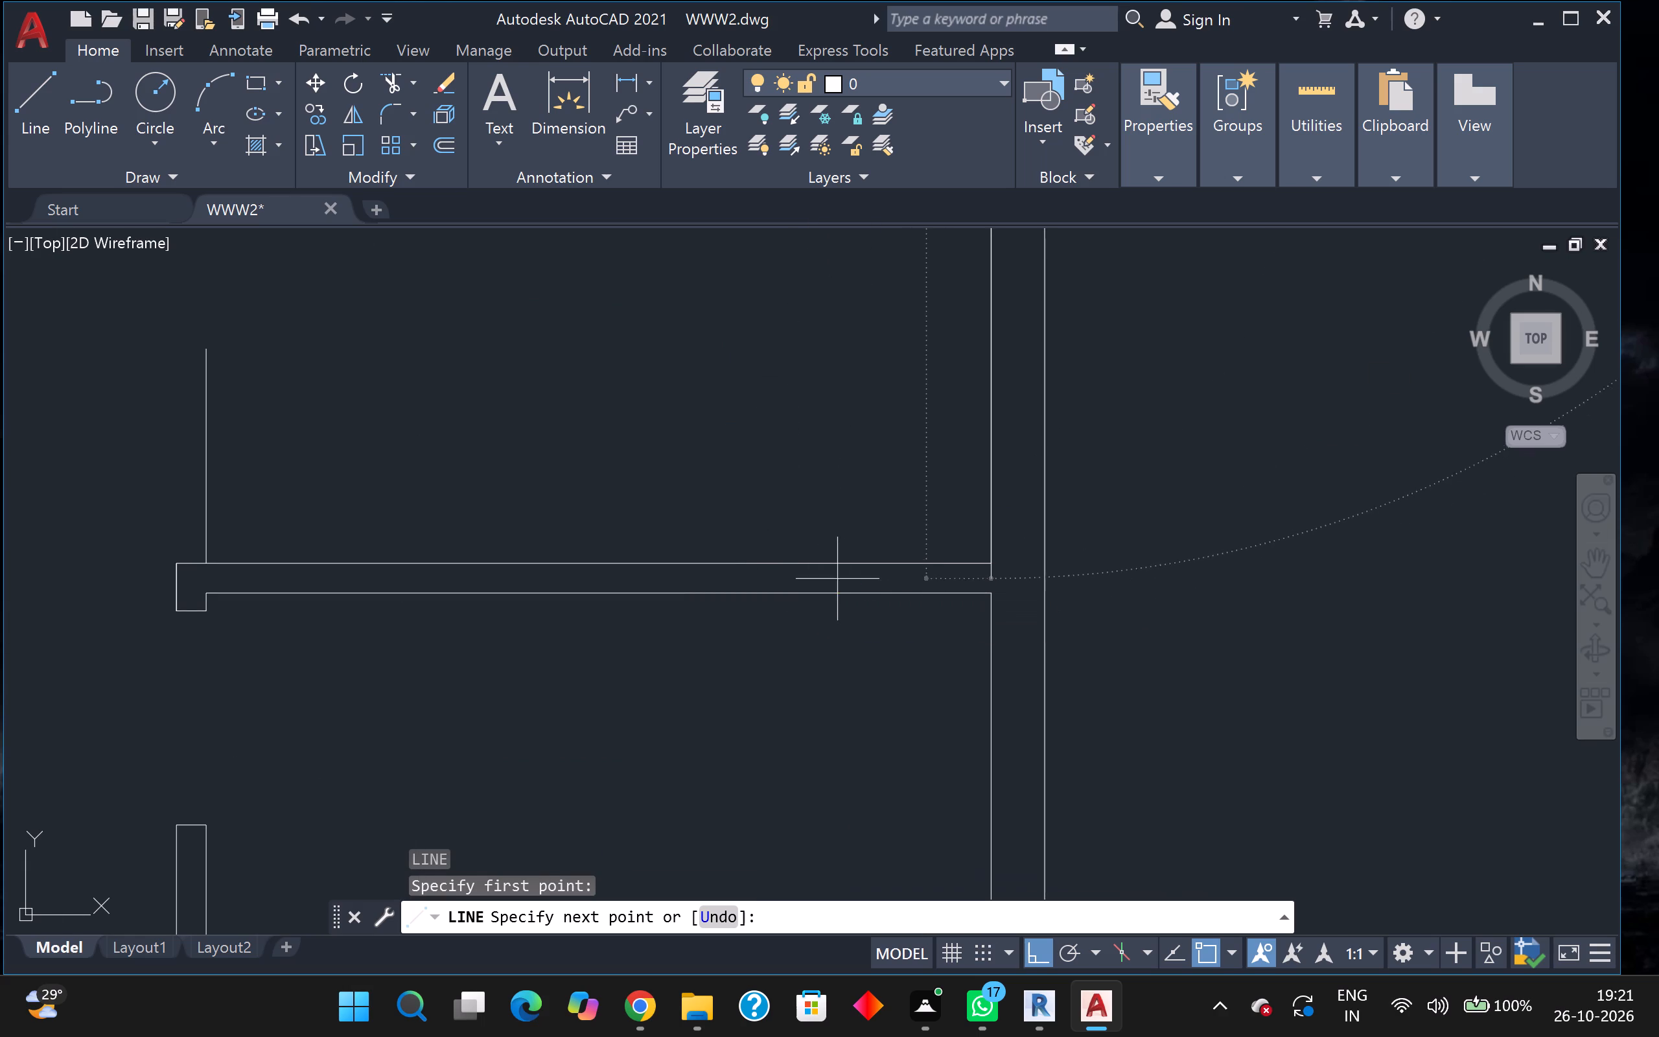
Draw a line from the inner corner below the northeast room's south partition, 3' west and south to the small east room's north partition.
scroll(855, 578, "down", 2)
middle_click_drag(887, 463, 877, 708)
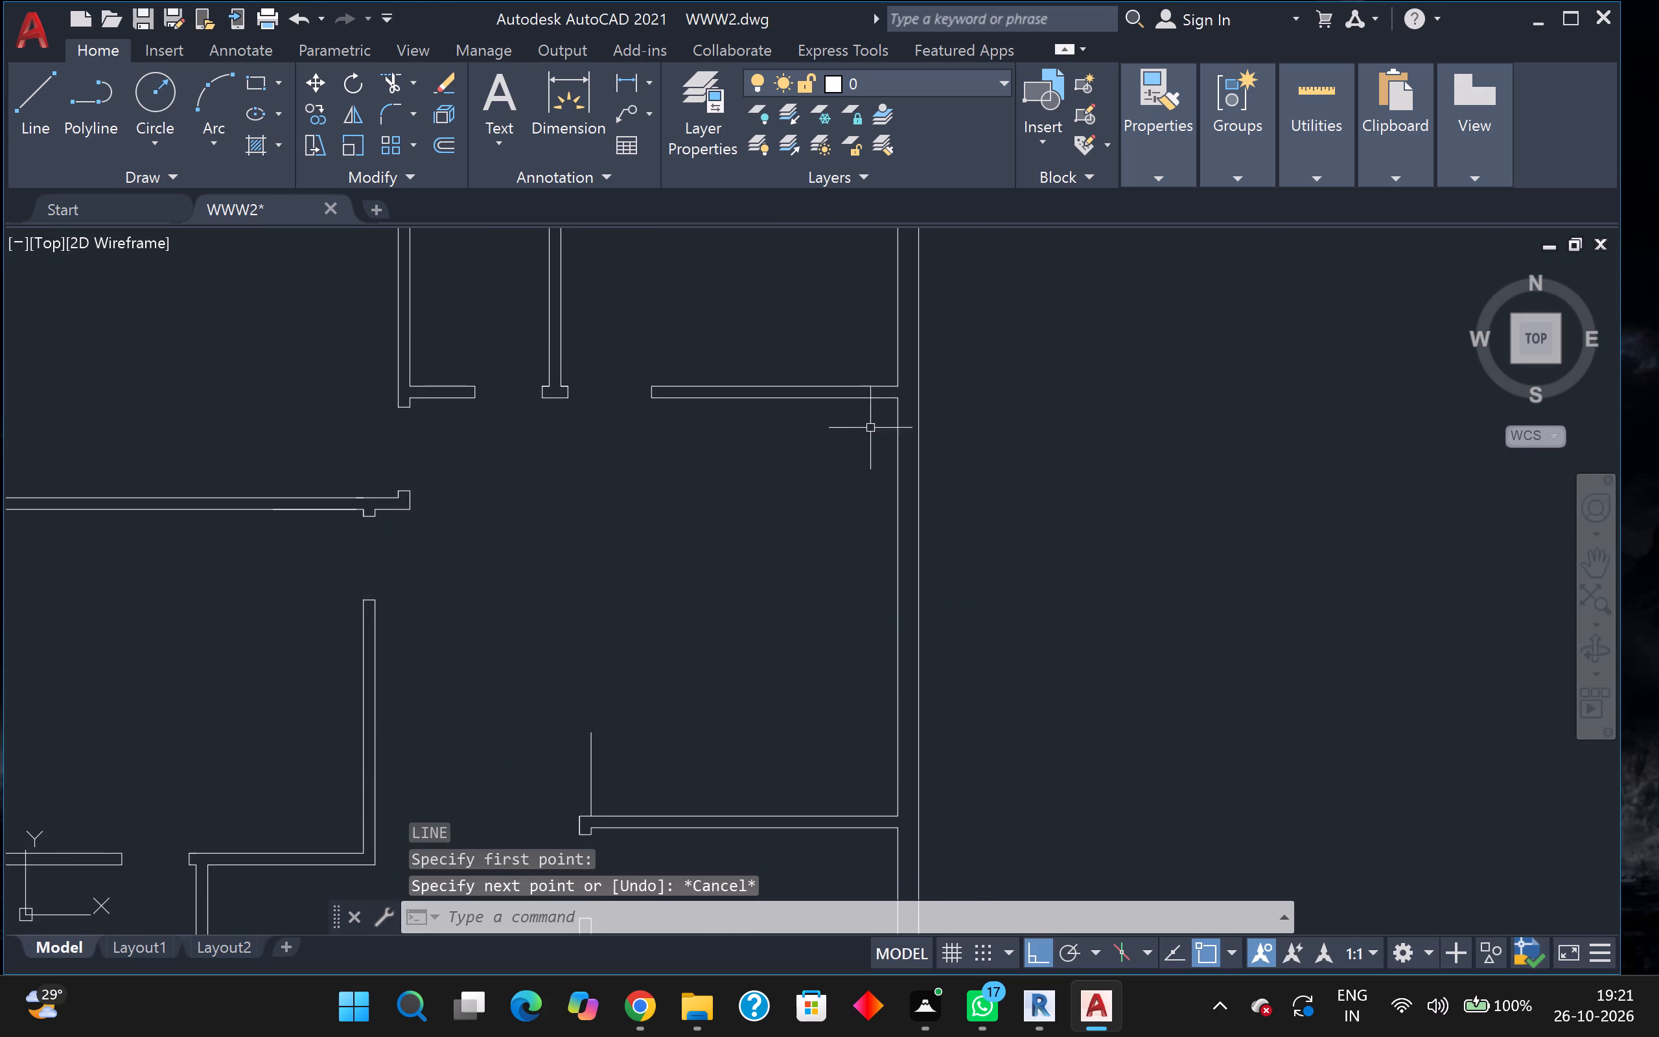
scroll(872, 402, "up", 1)
key("l")
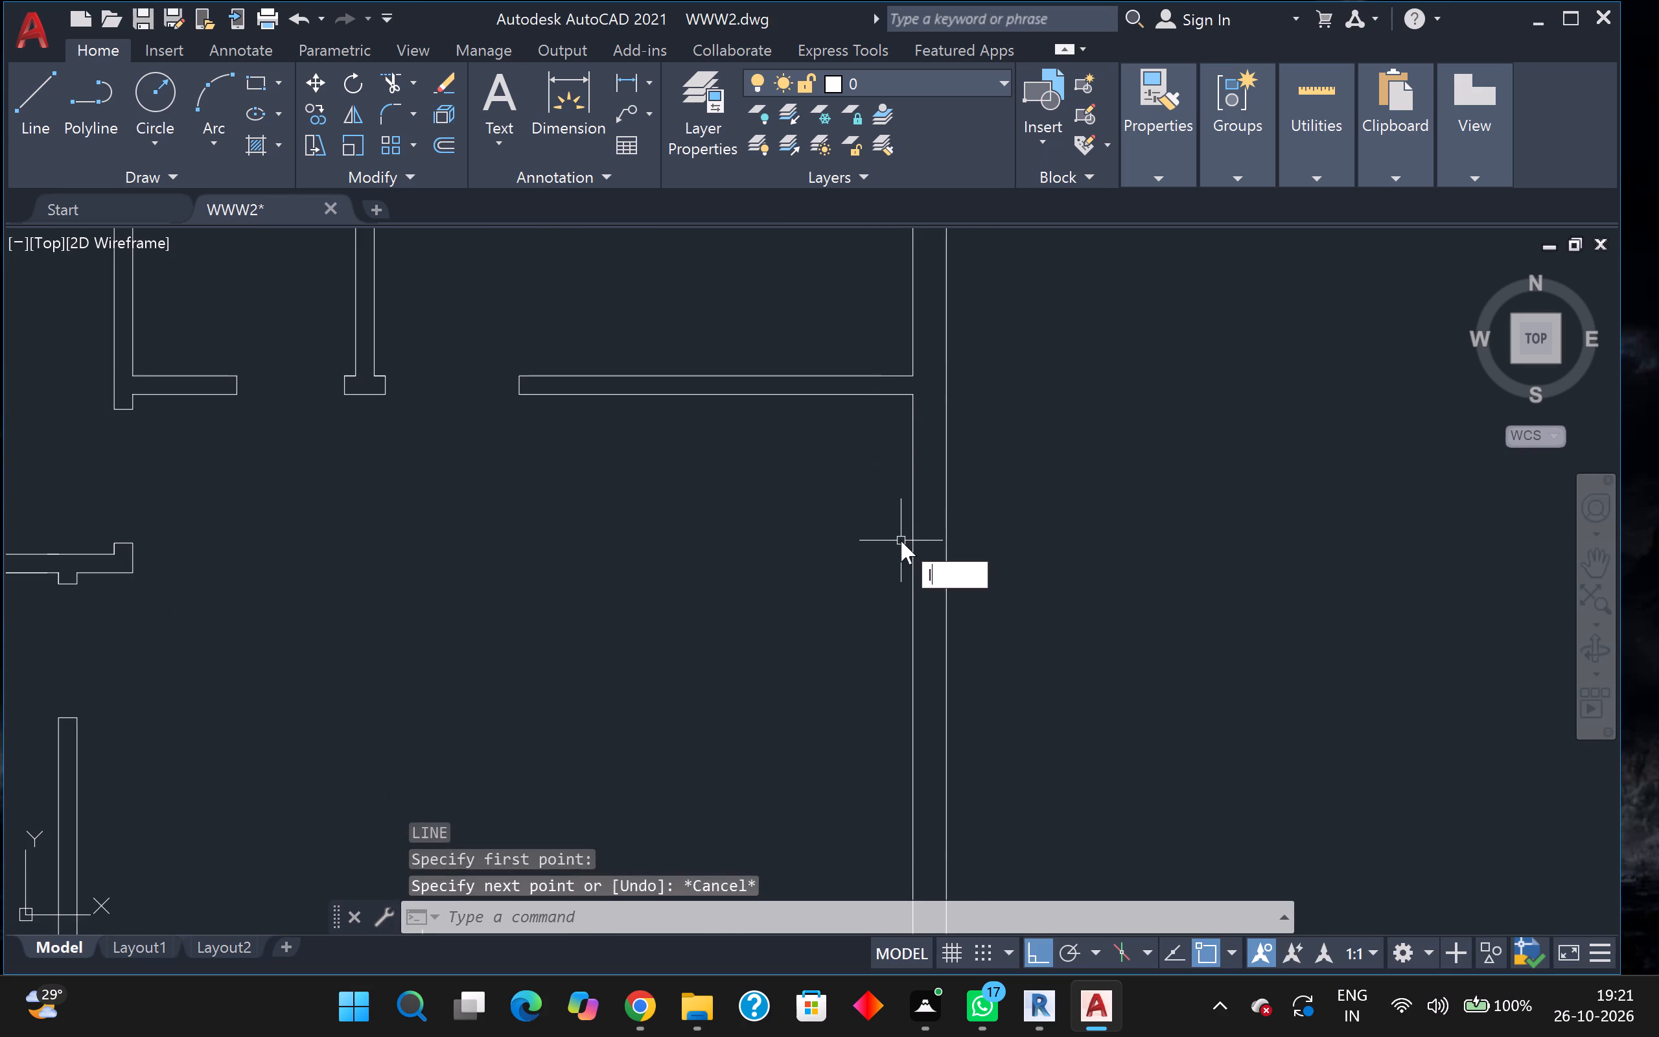
key("Return")
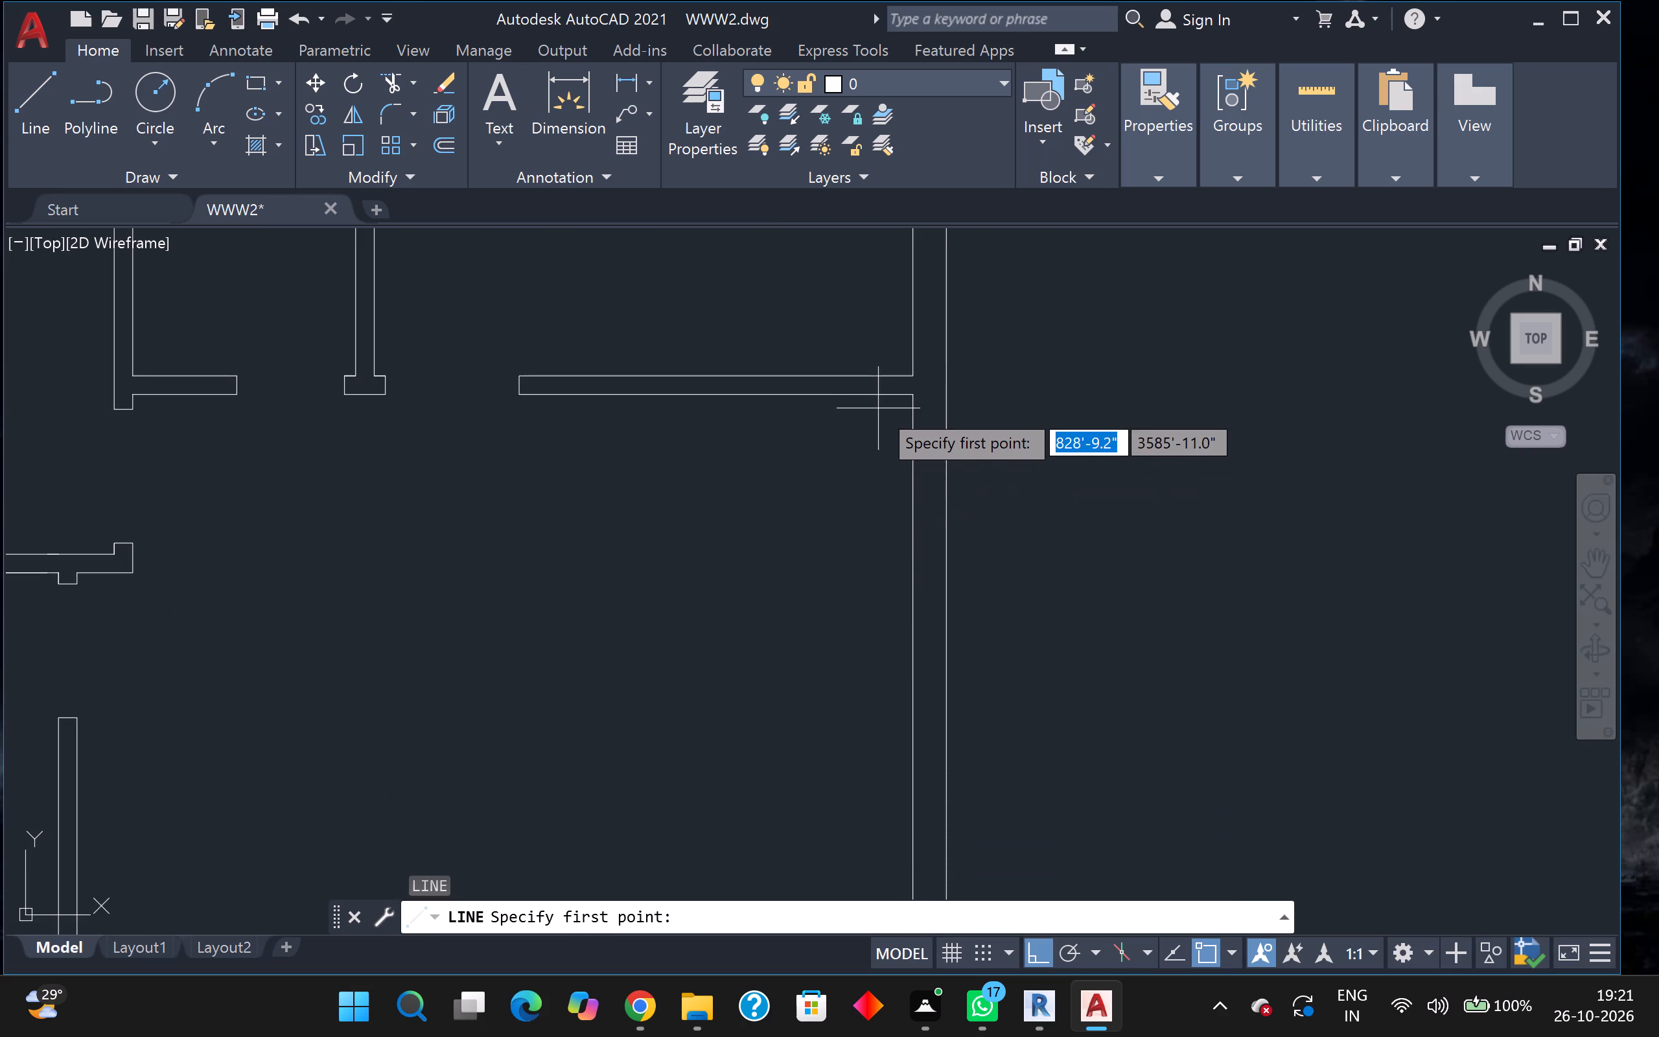
left_click_drag(911, 392, 903, 392)
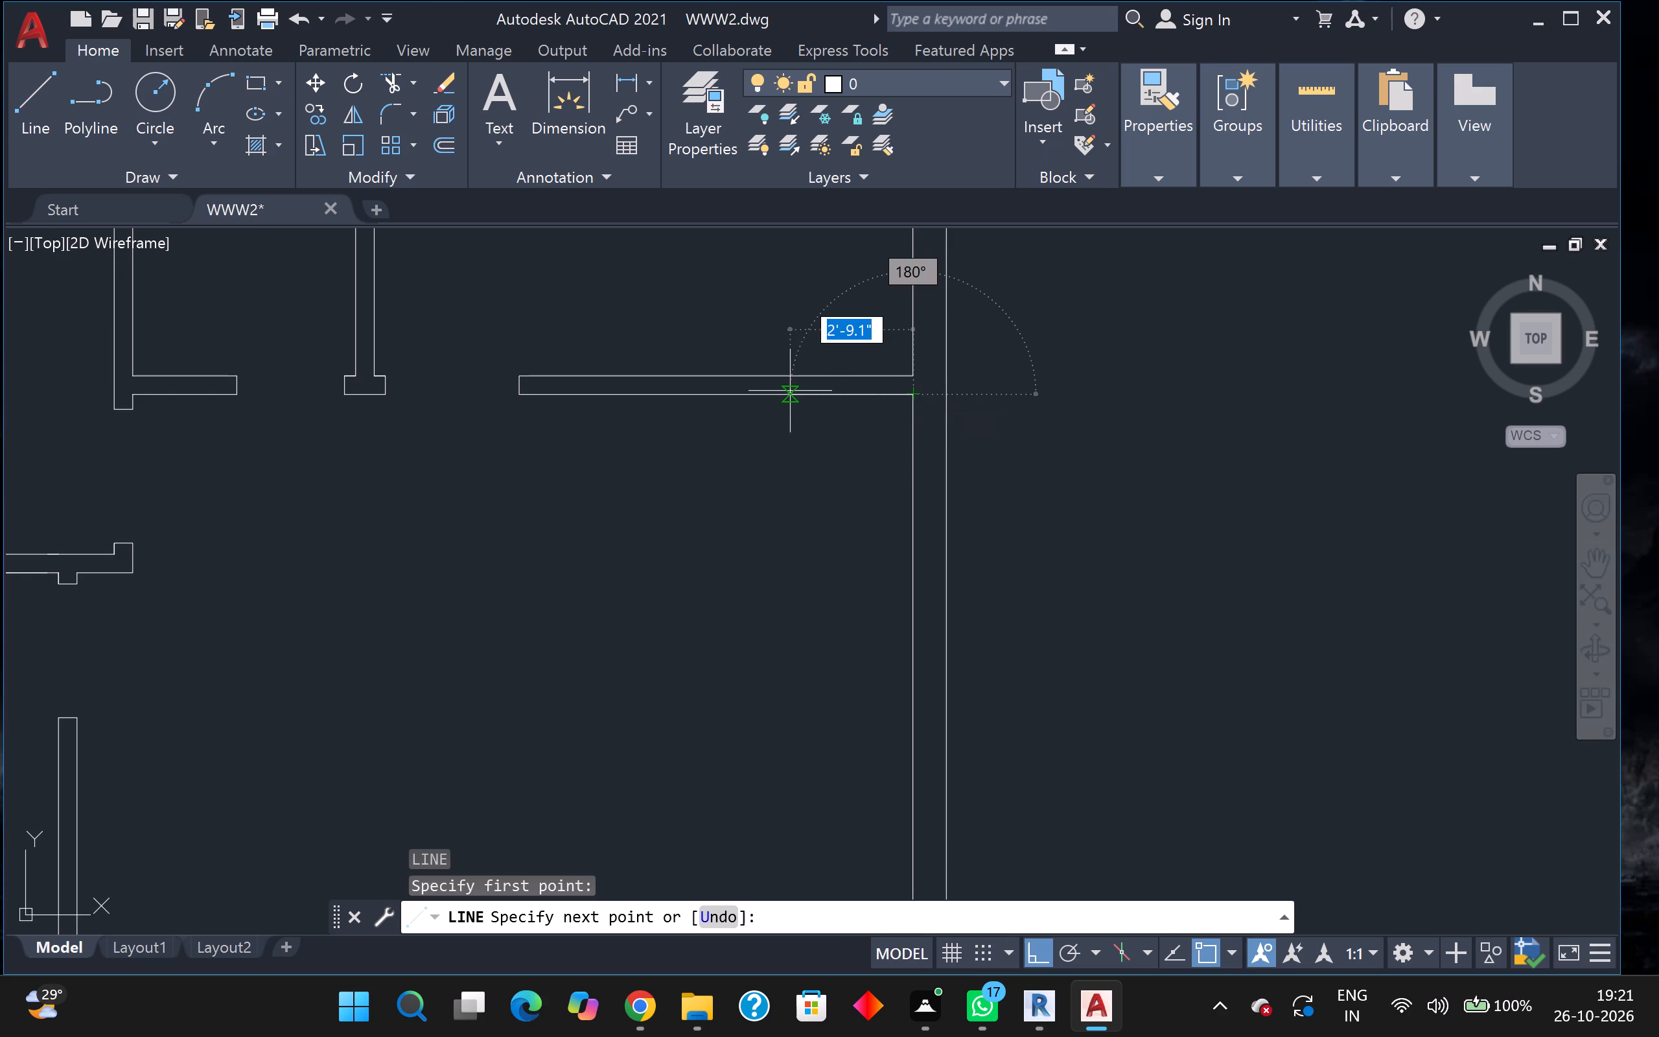
type("3'")
key("Return")
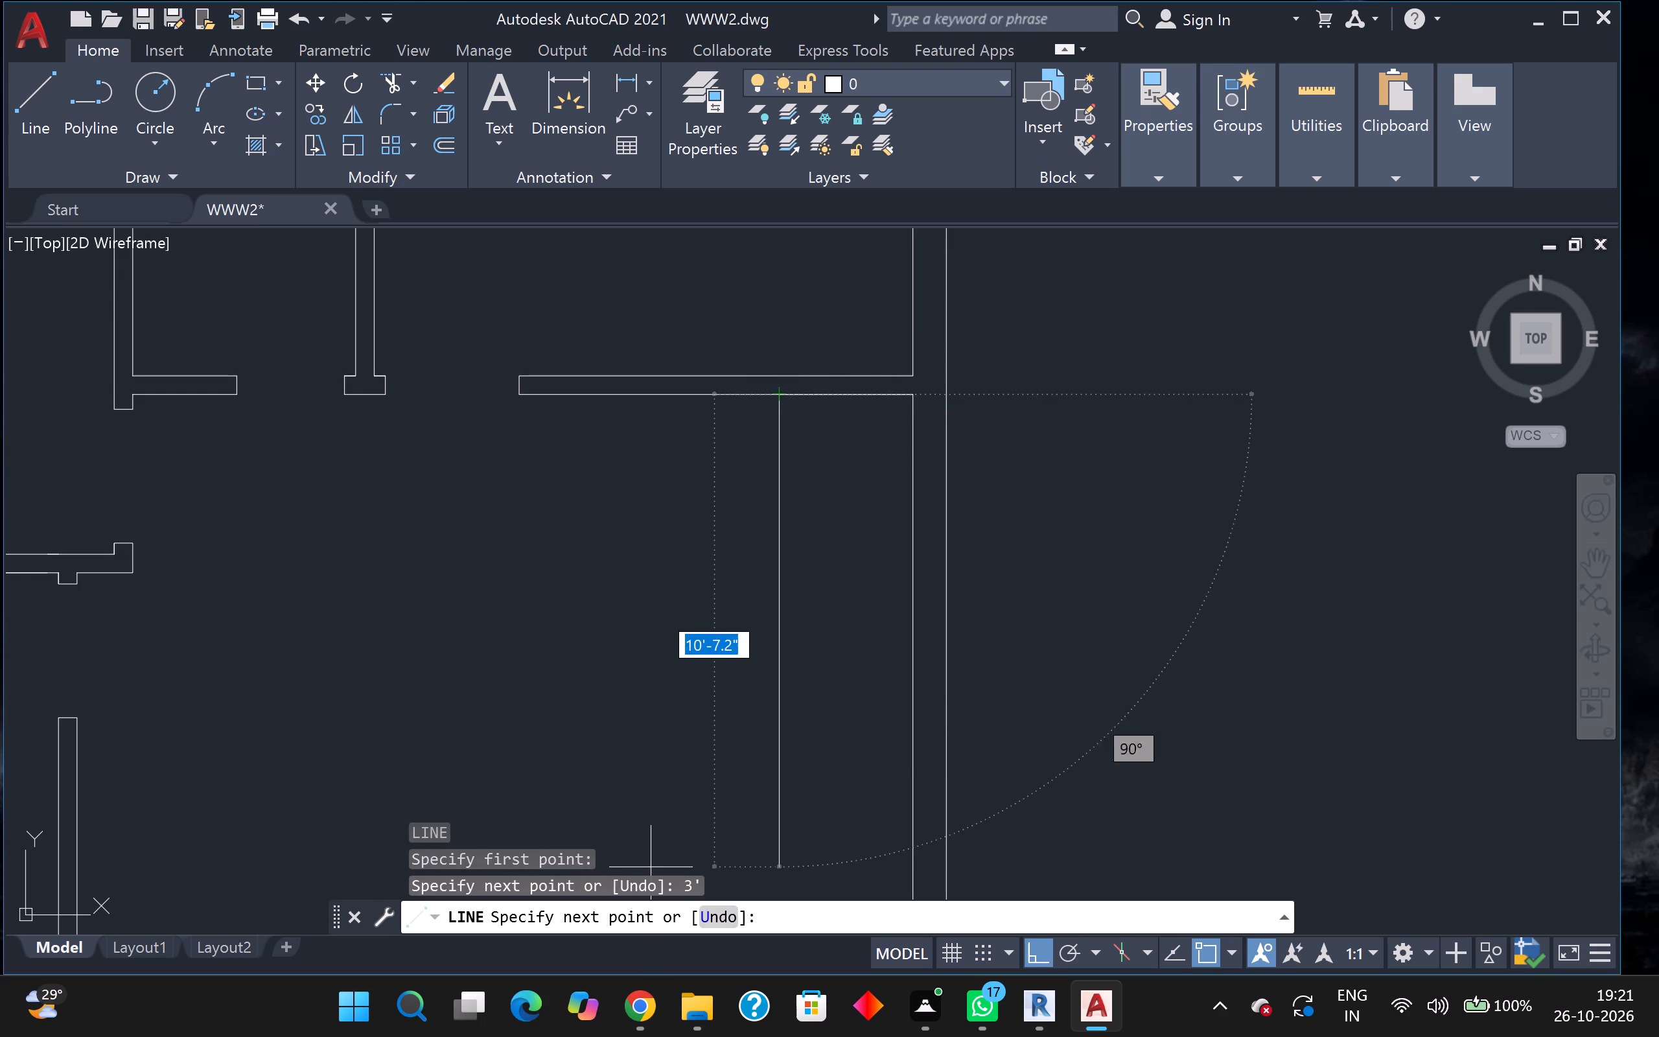
middle_click_drag(735, 574, 893, 0)
scroll(893, 9, "down", 2)
scroll(938, 353, "down", 1)
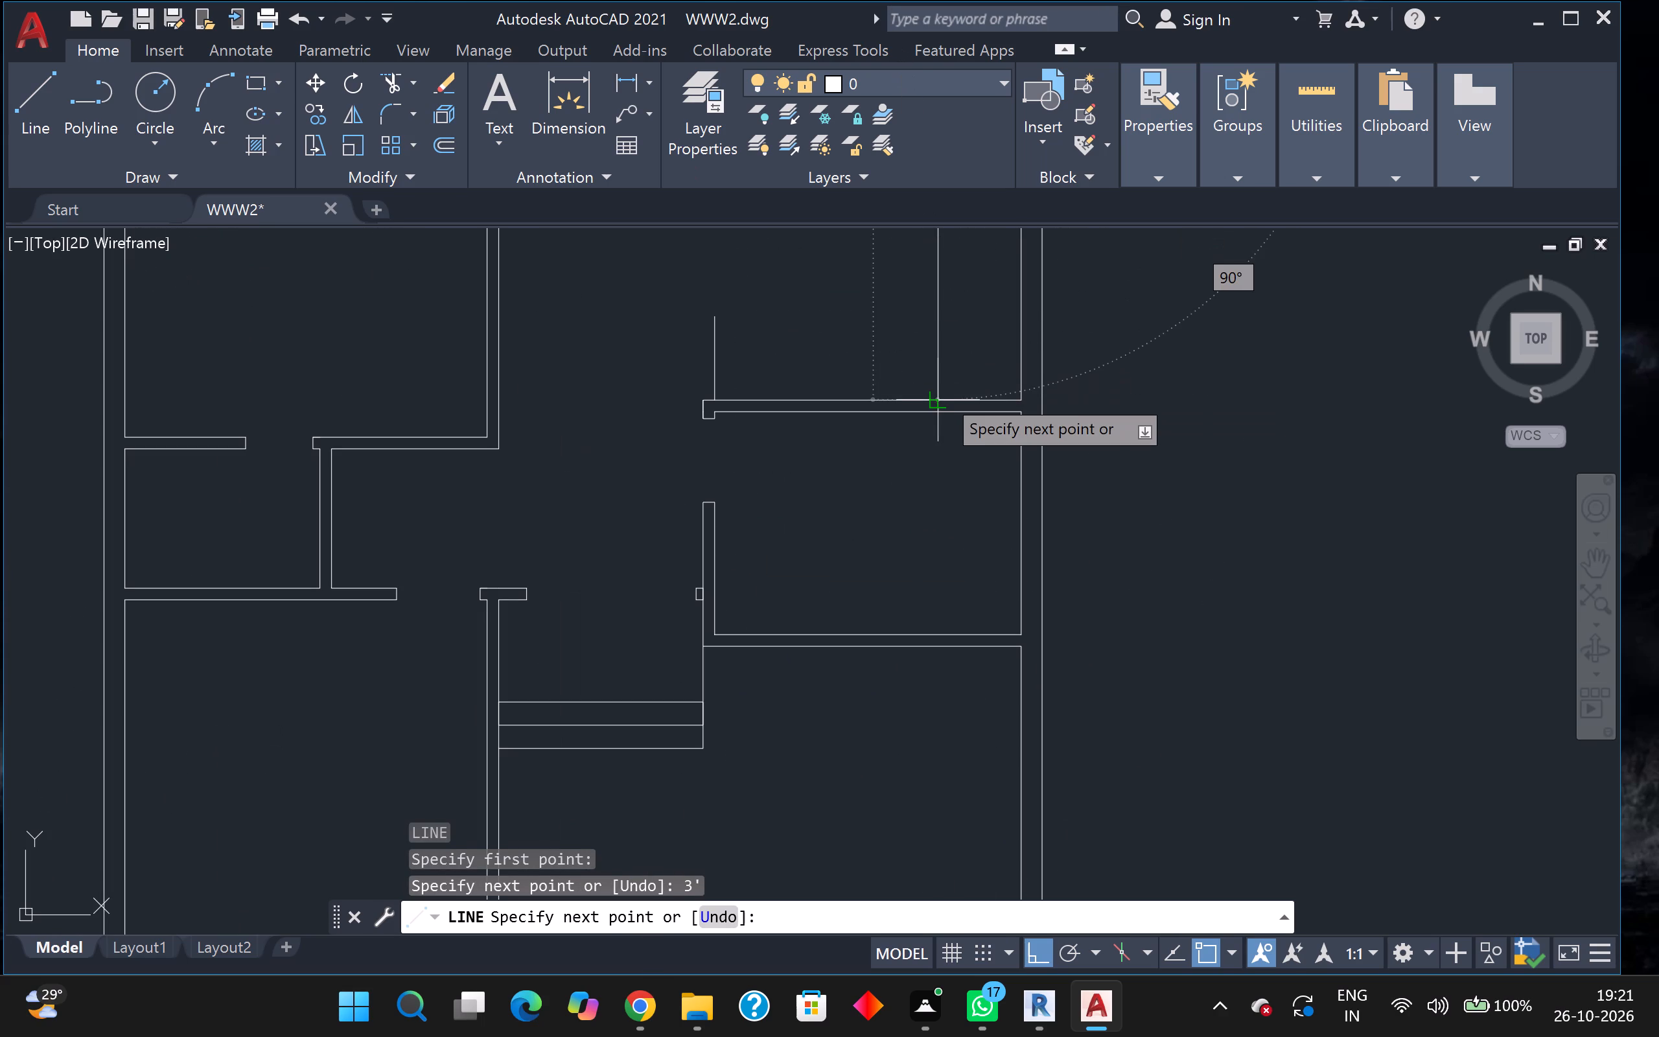
left_click(942, 394)
middle_click_drag(949, 394, 995, 600)
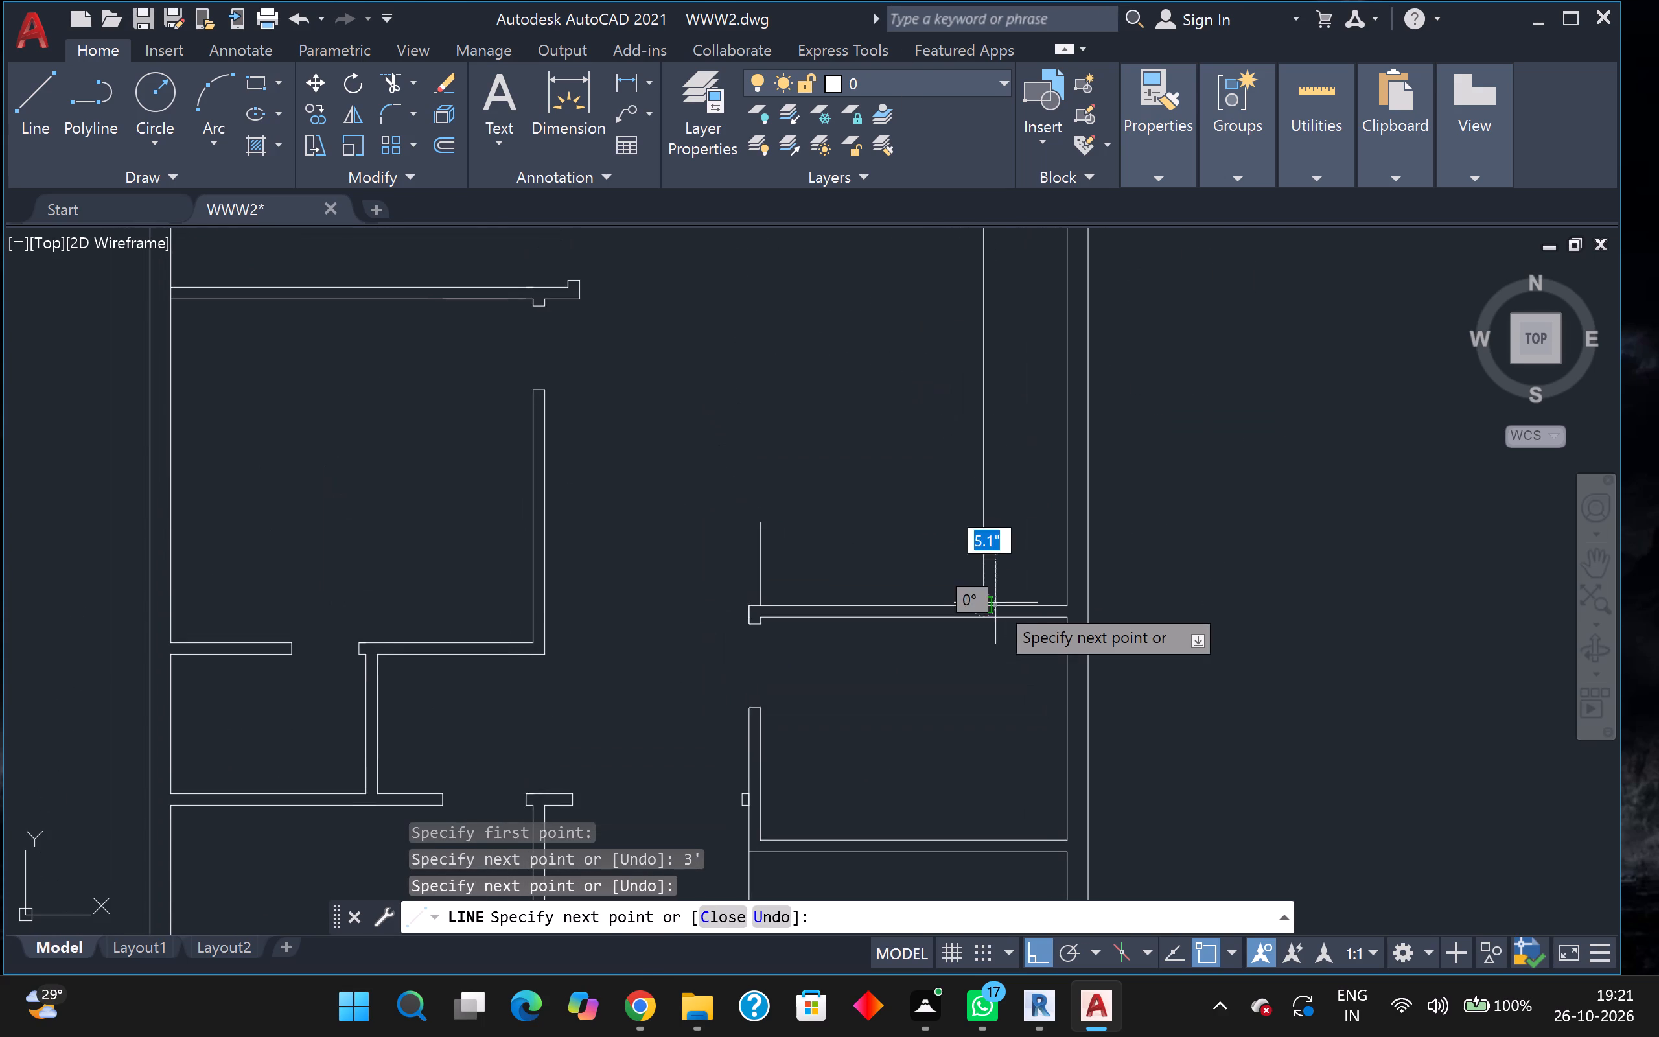
scroll(992, 603, "down", 2)
scroll(979, 574, "up", 2)
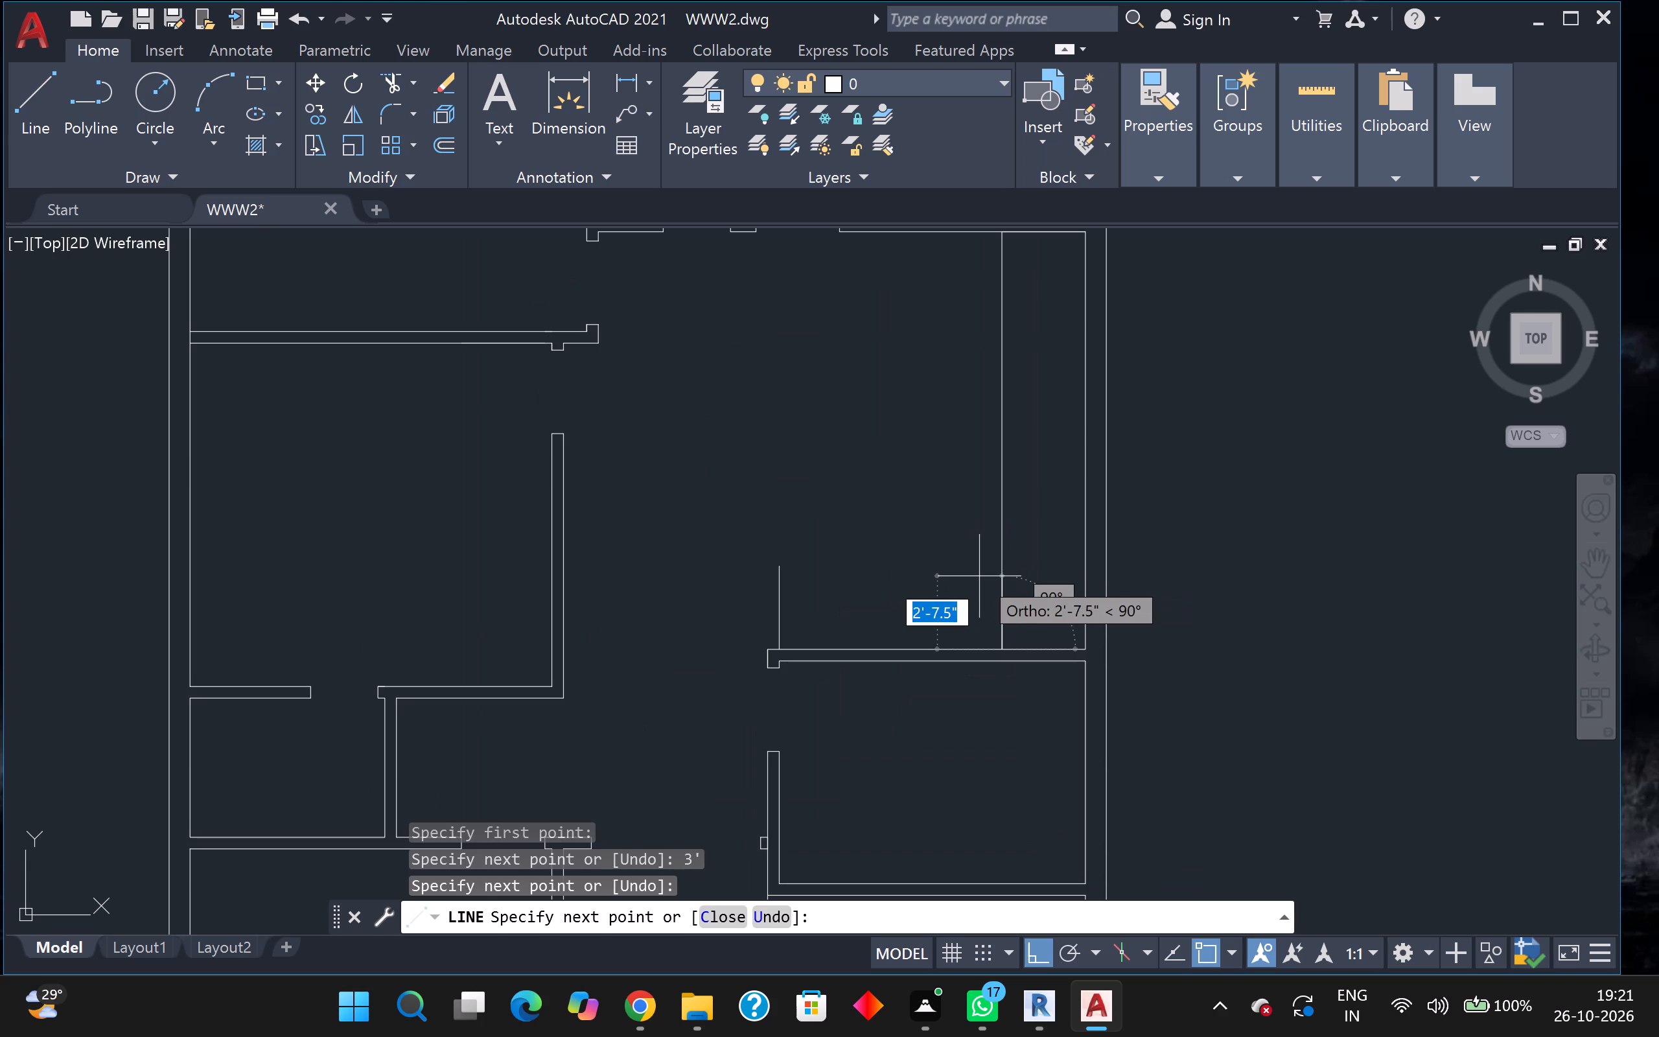
key("Escape")
Outline a stair landing from the foot of the long vertical line, going 3' north and east to the east wall's inner face.
scroll(1001, 553, "up", 3)
middle_click_drag(1001, 553, 995, 564)
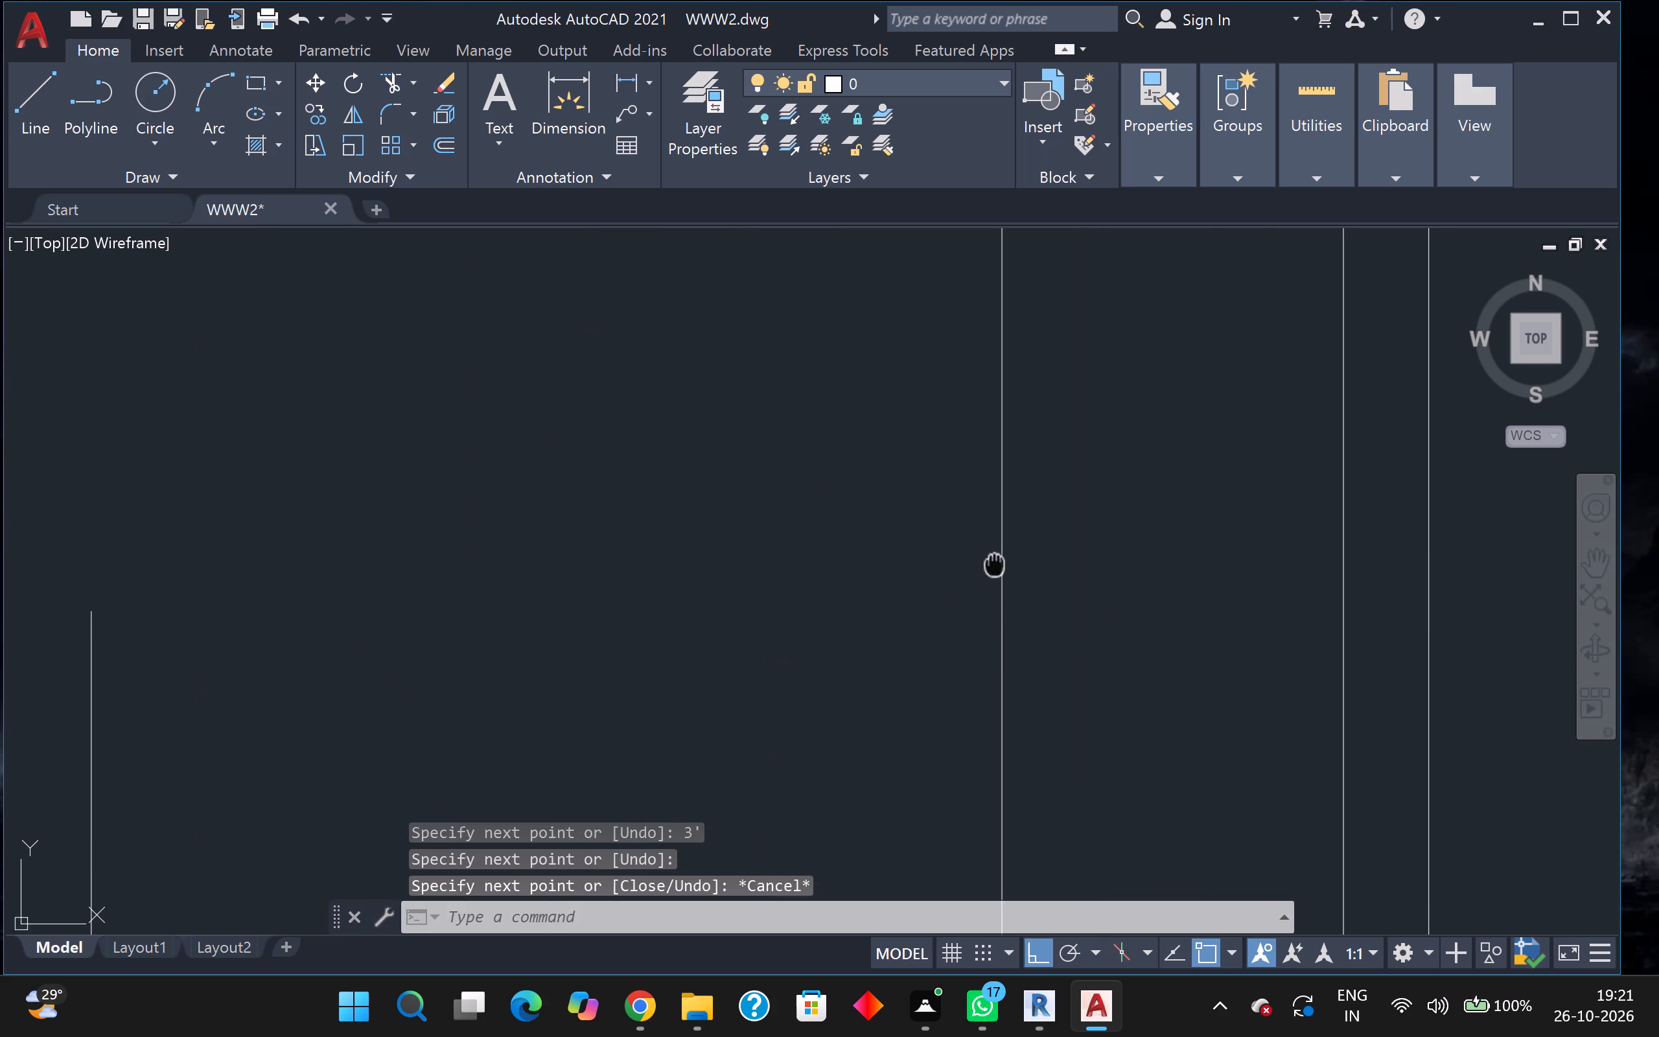
middle_click_drag(995, 564, 995, 565)
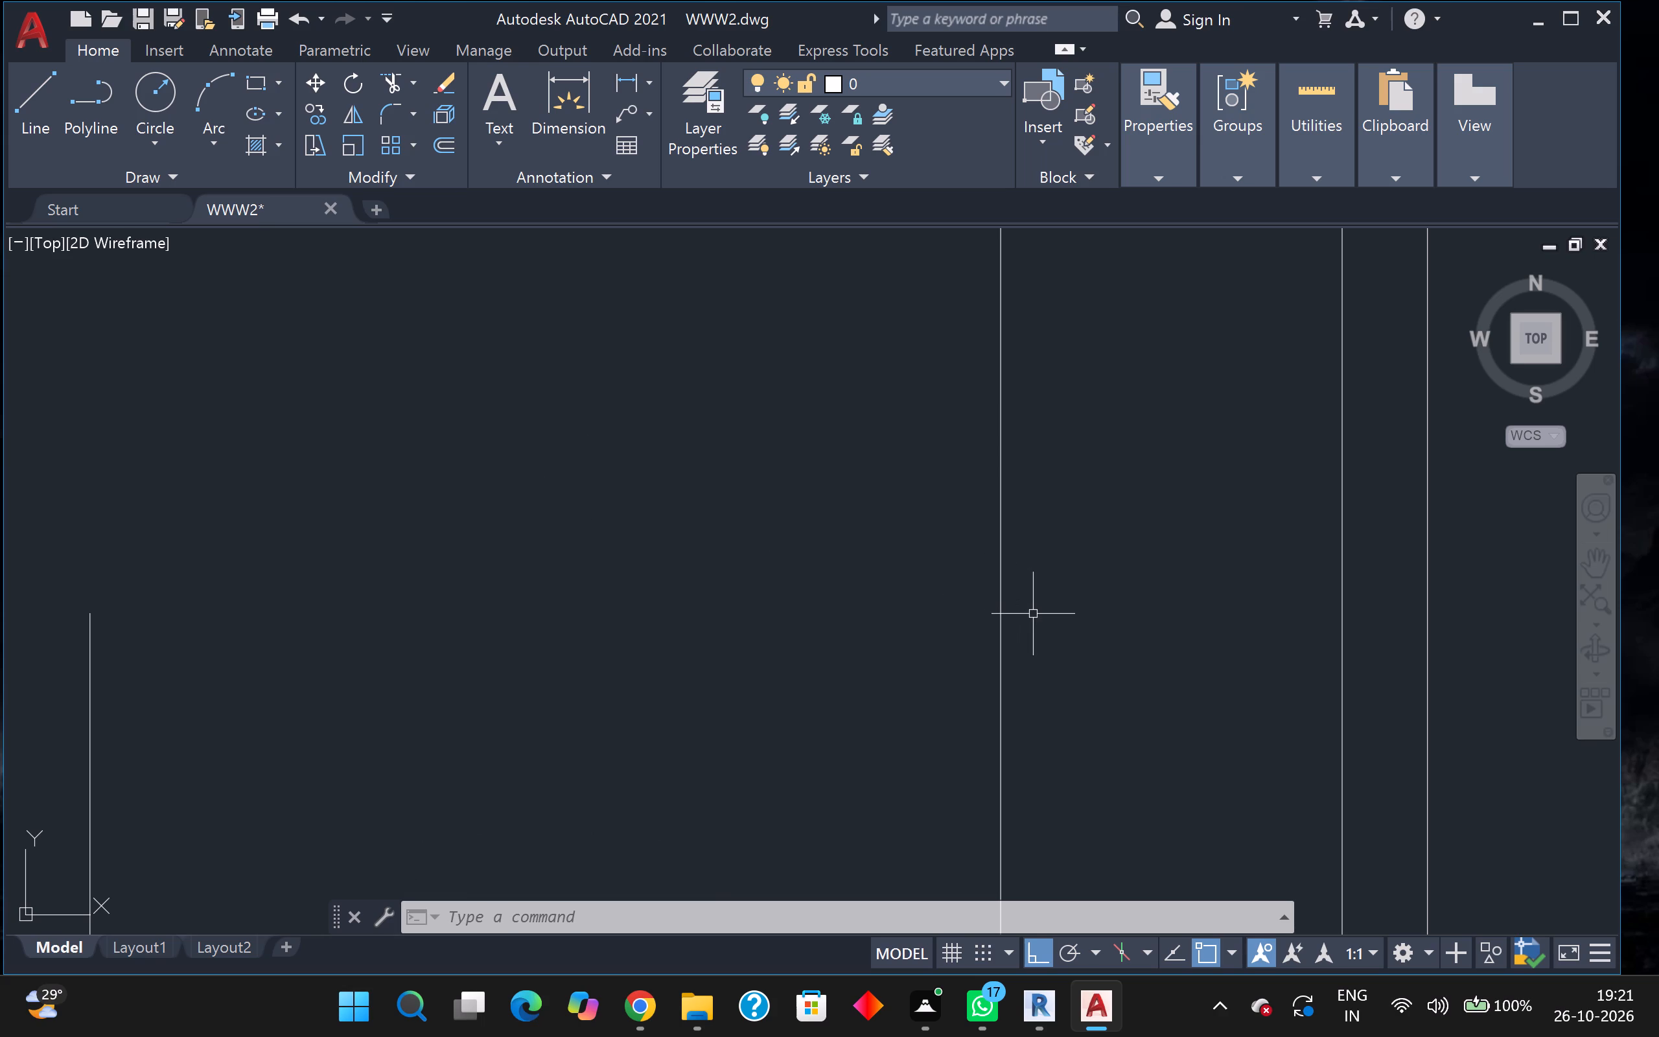
key("l")
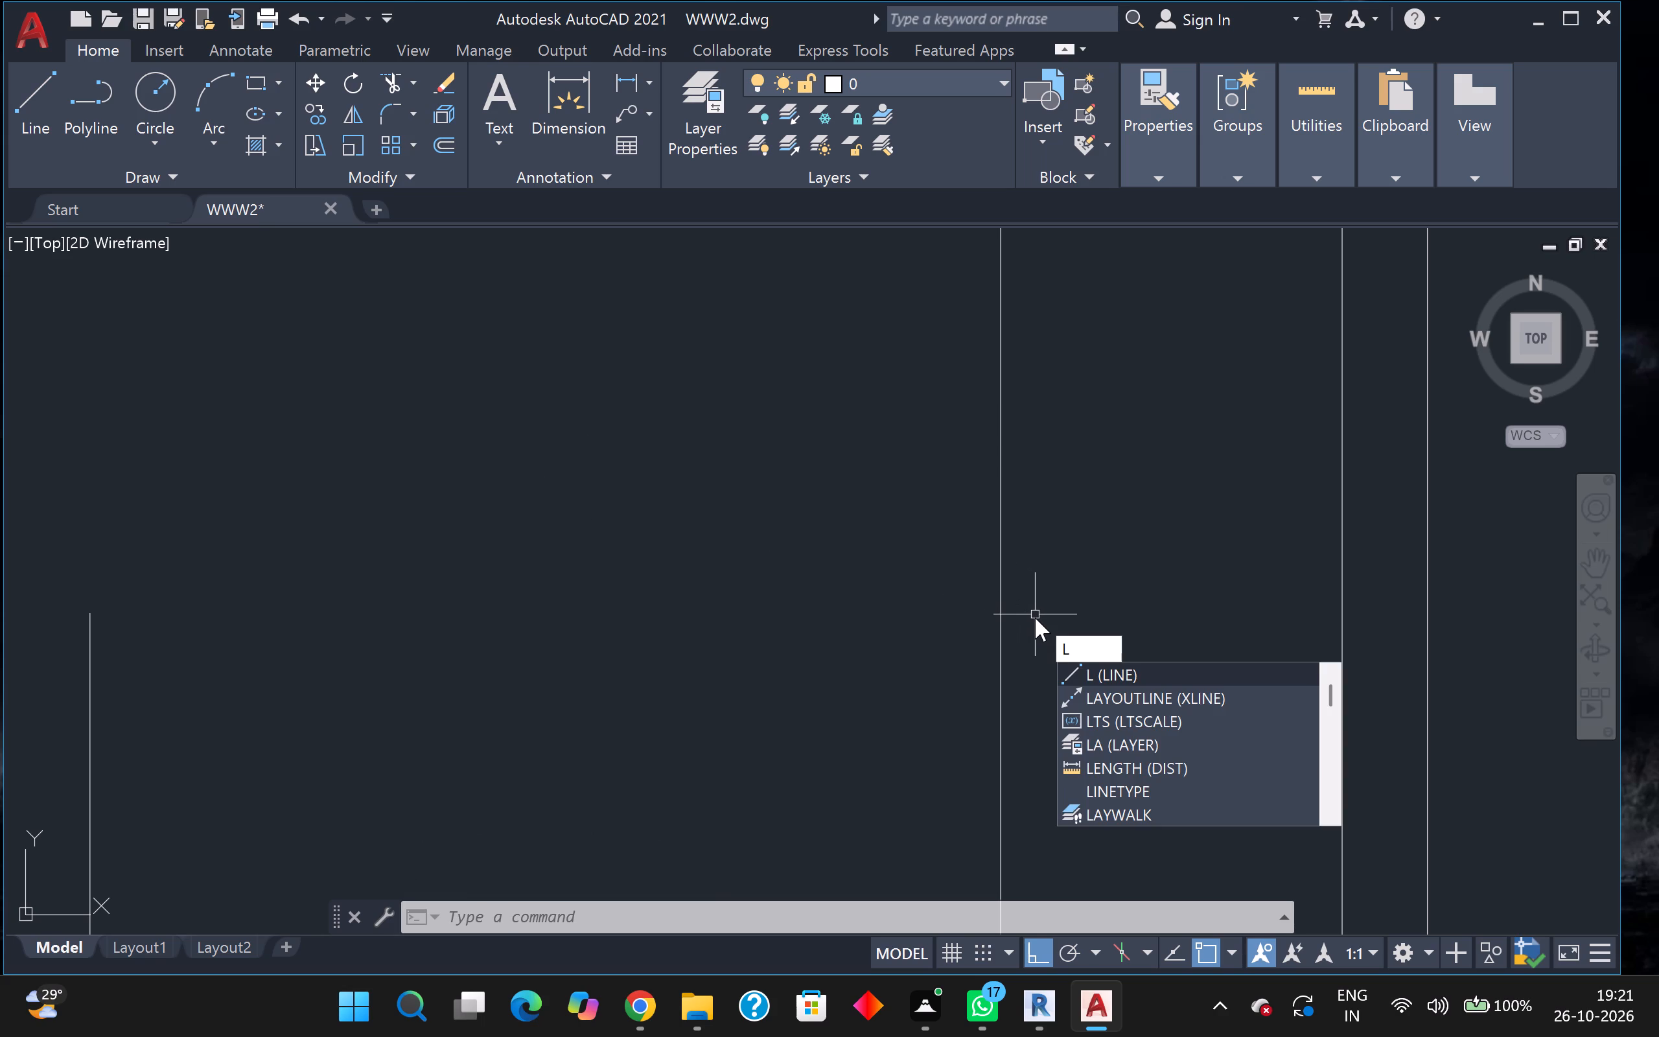
key("Return")
scroll(1037, 773, "down", 3)
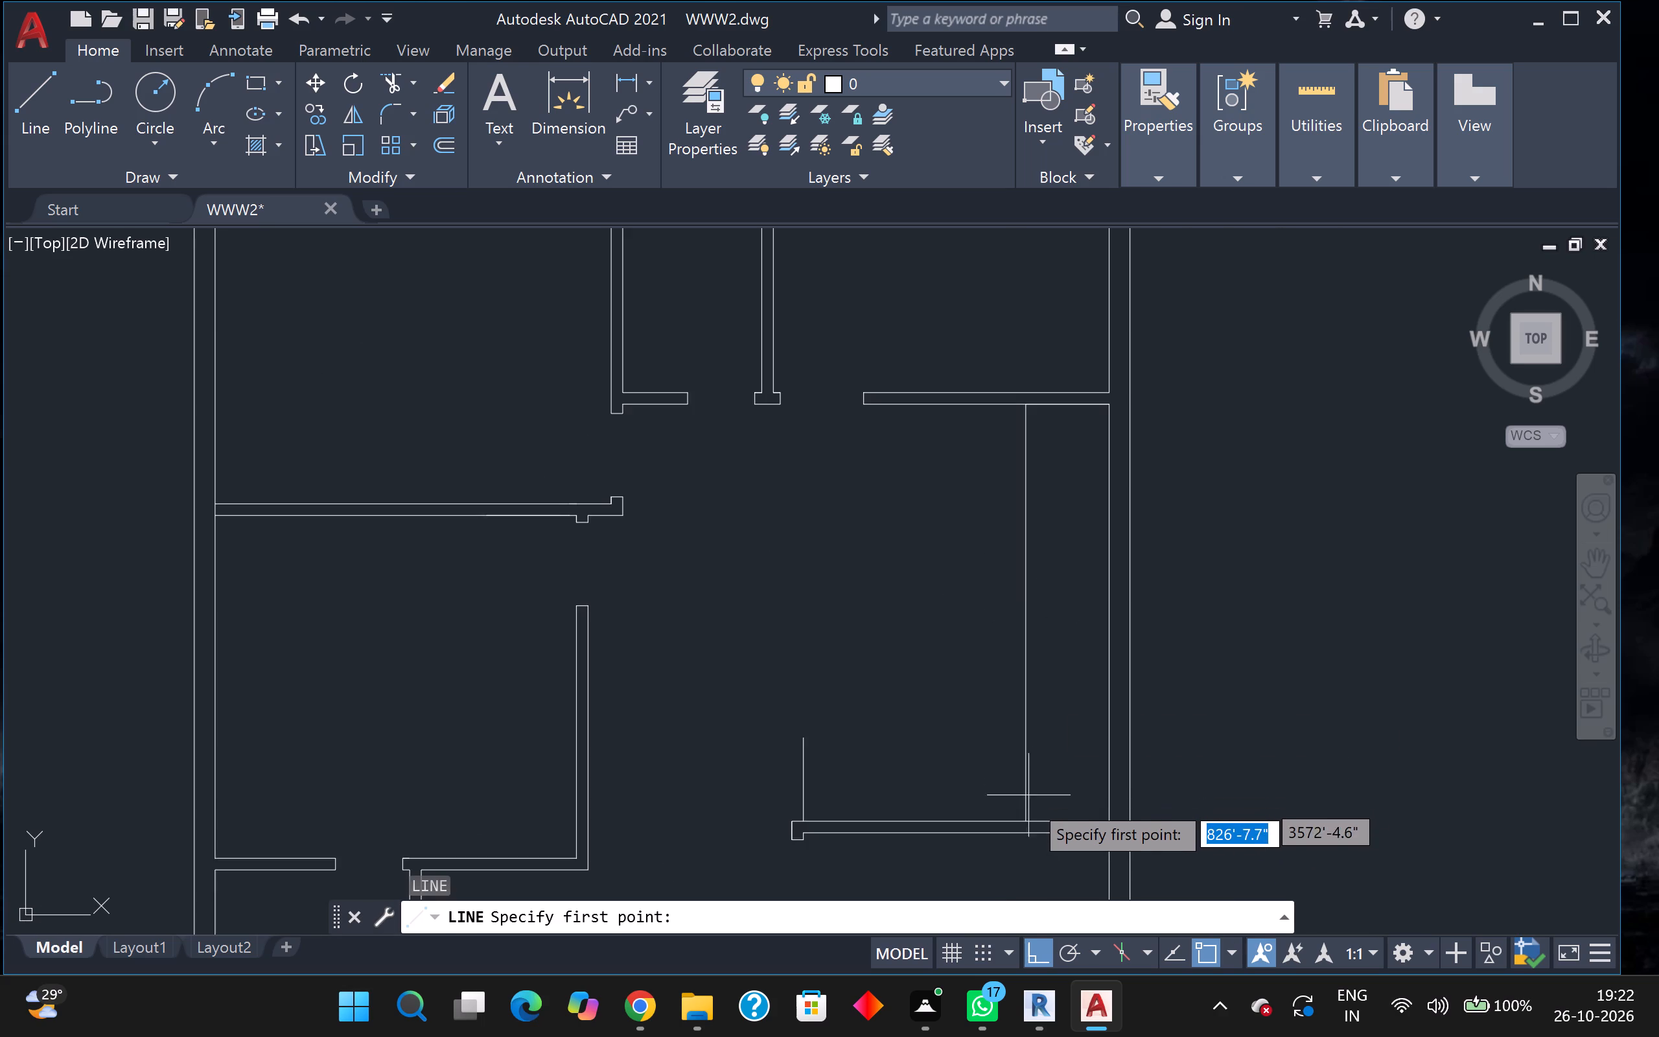
scroll(1030, 815, "up", 2)
left_click(1020, 830)
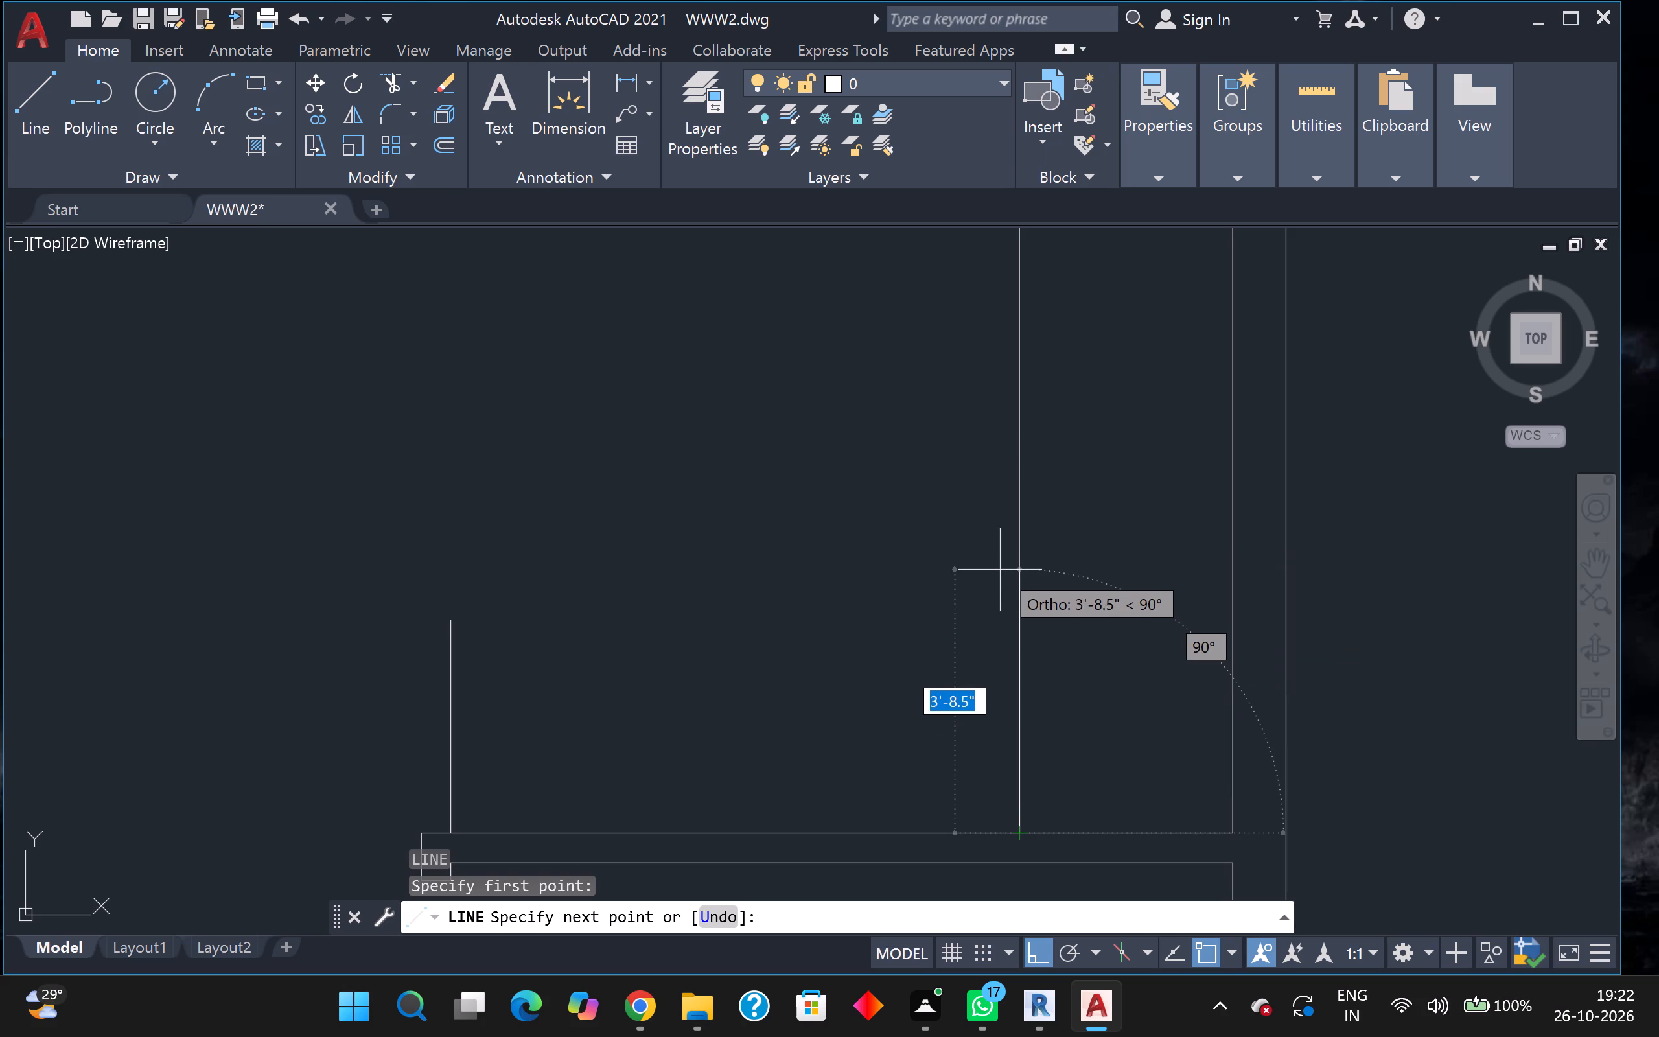
key("3")
key("apostrophe")
key("Return")
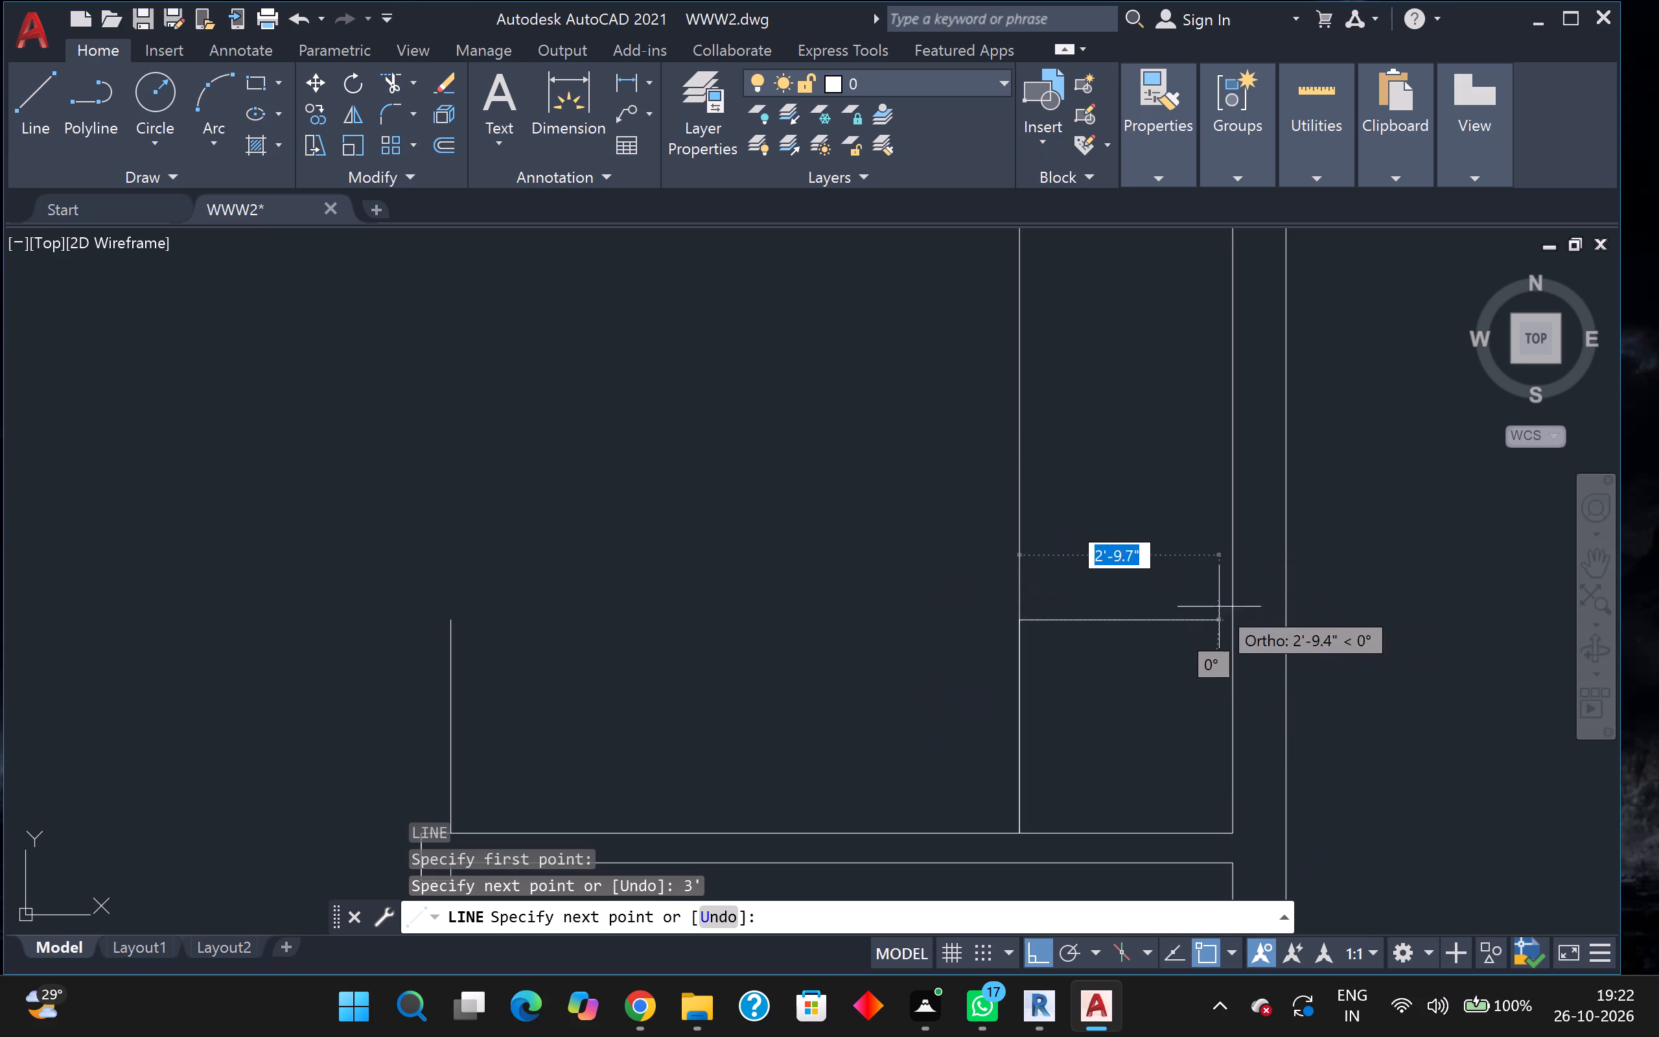
scroll(1233, 620, "up", 2)
left_click(1224, 629)
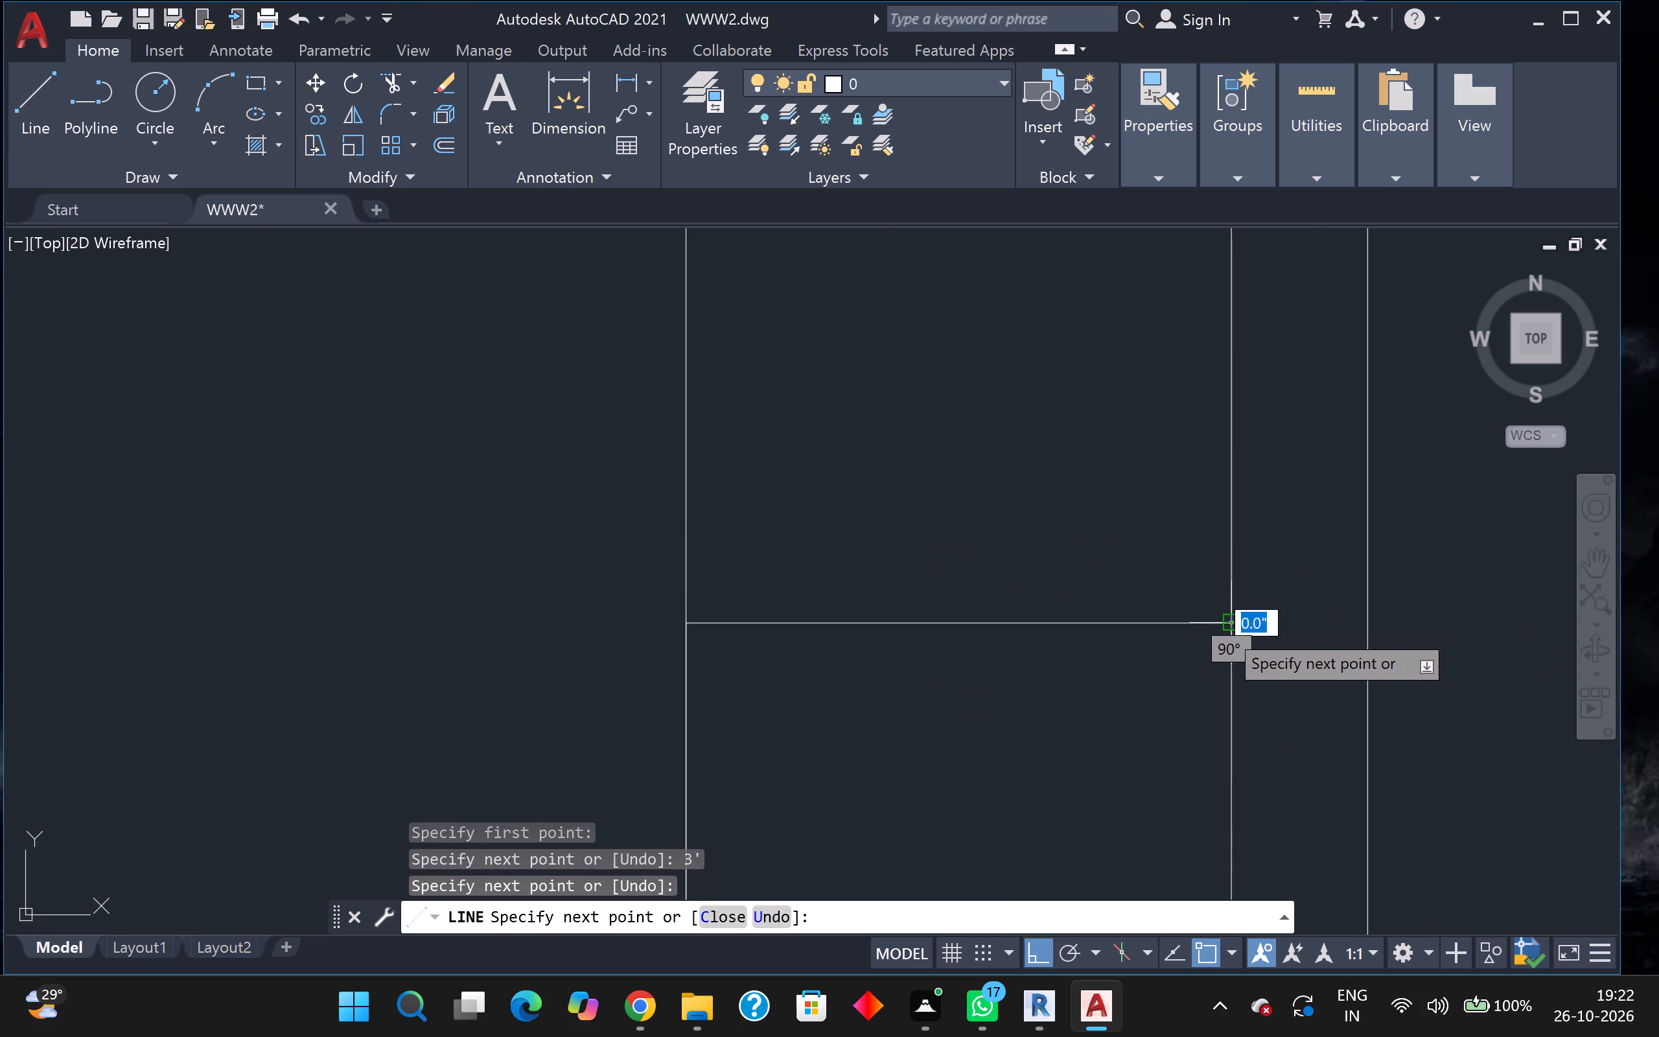
Continue the line north of the landing to form two 10" treads between the long vertical line and the east wall.
type("10")
key("Return")
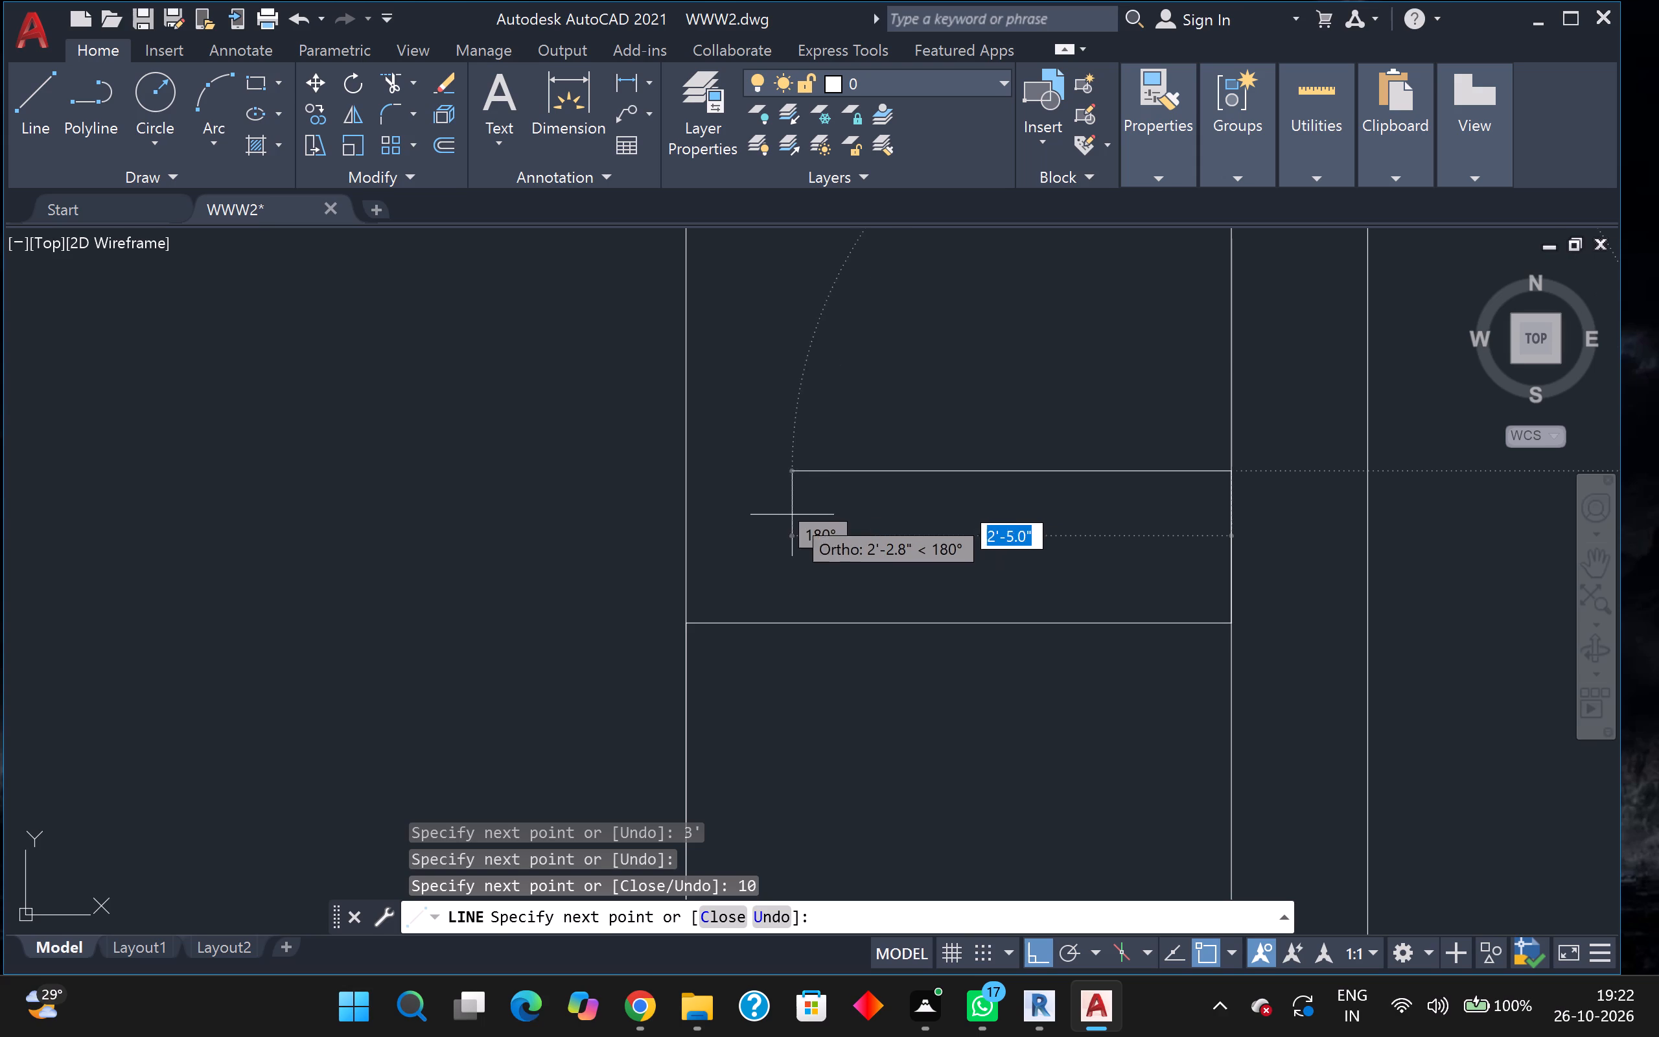
scroll(789, 513, "up", 1)
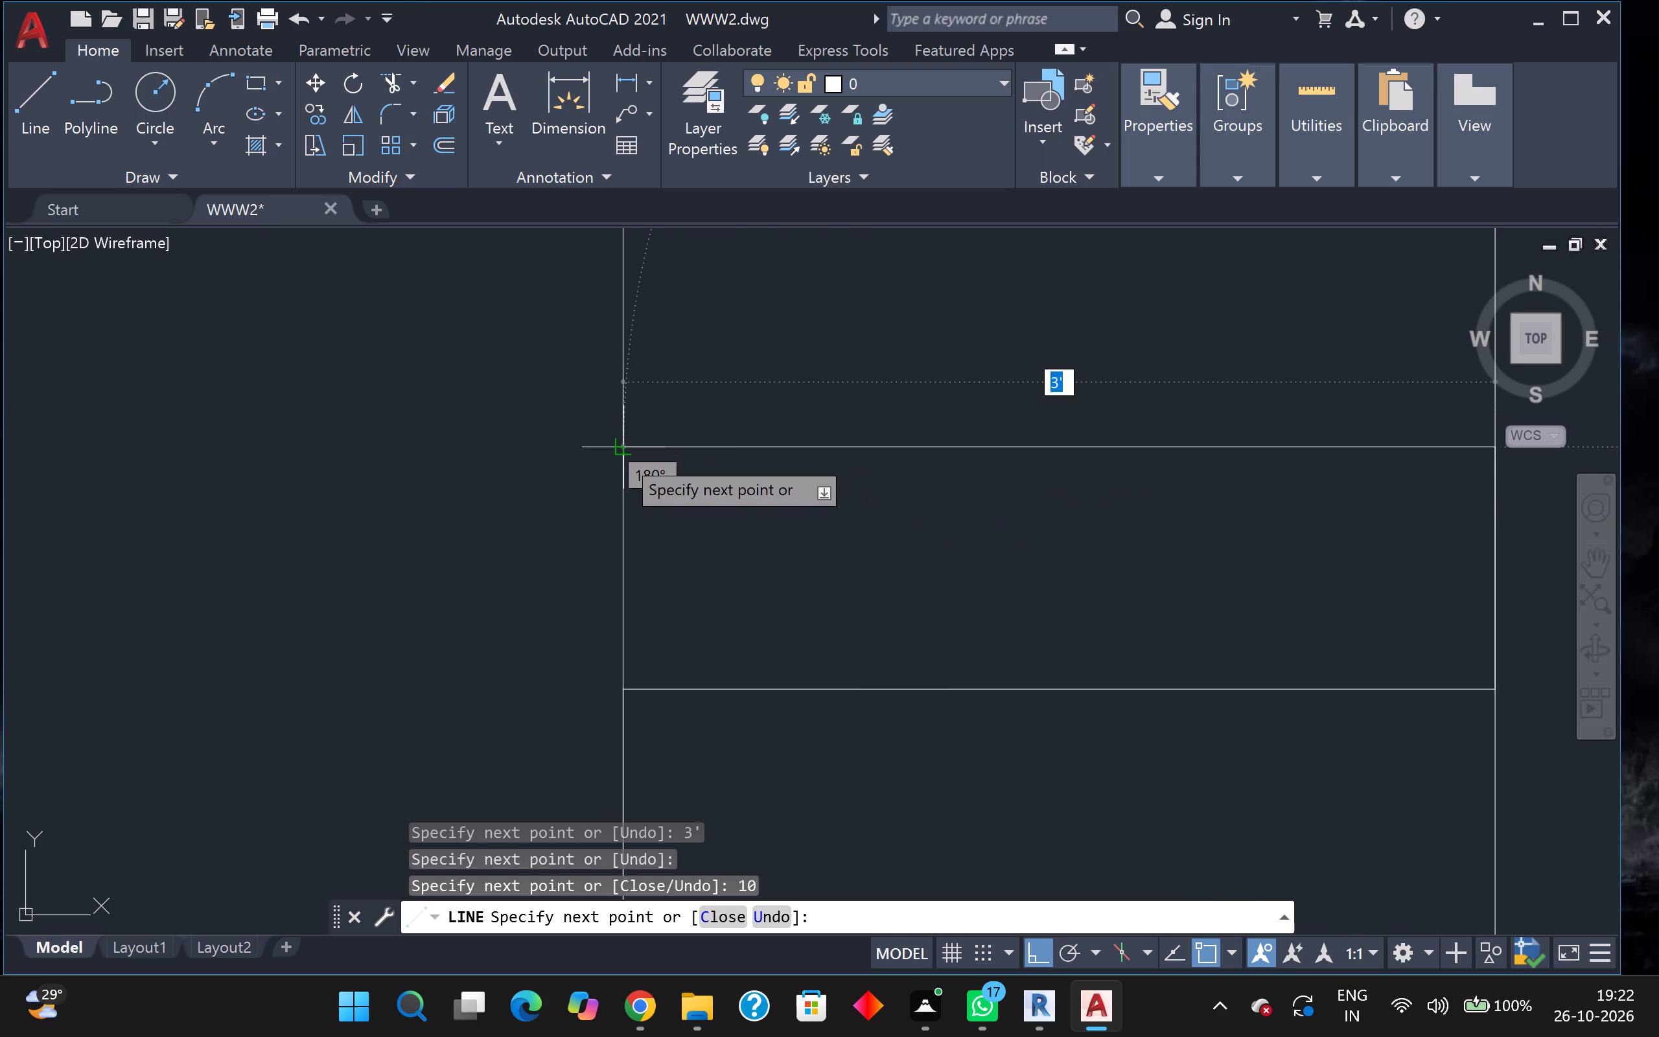
left_click(621, 449)
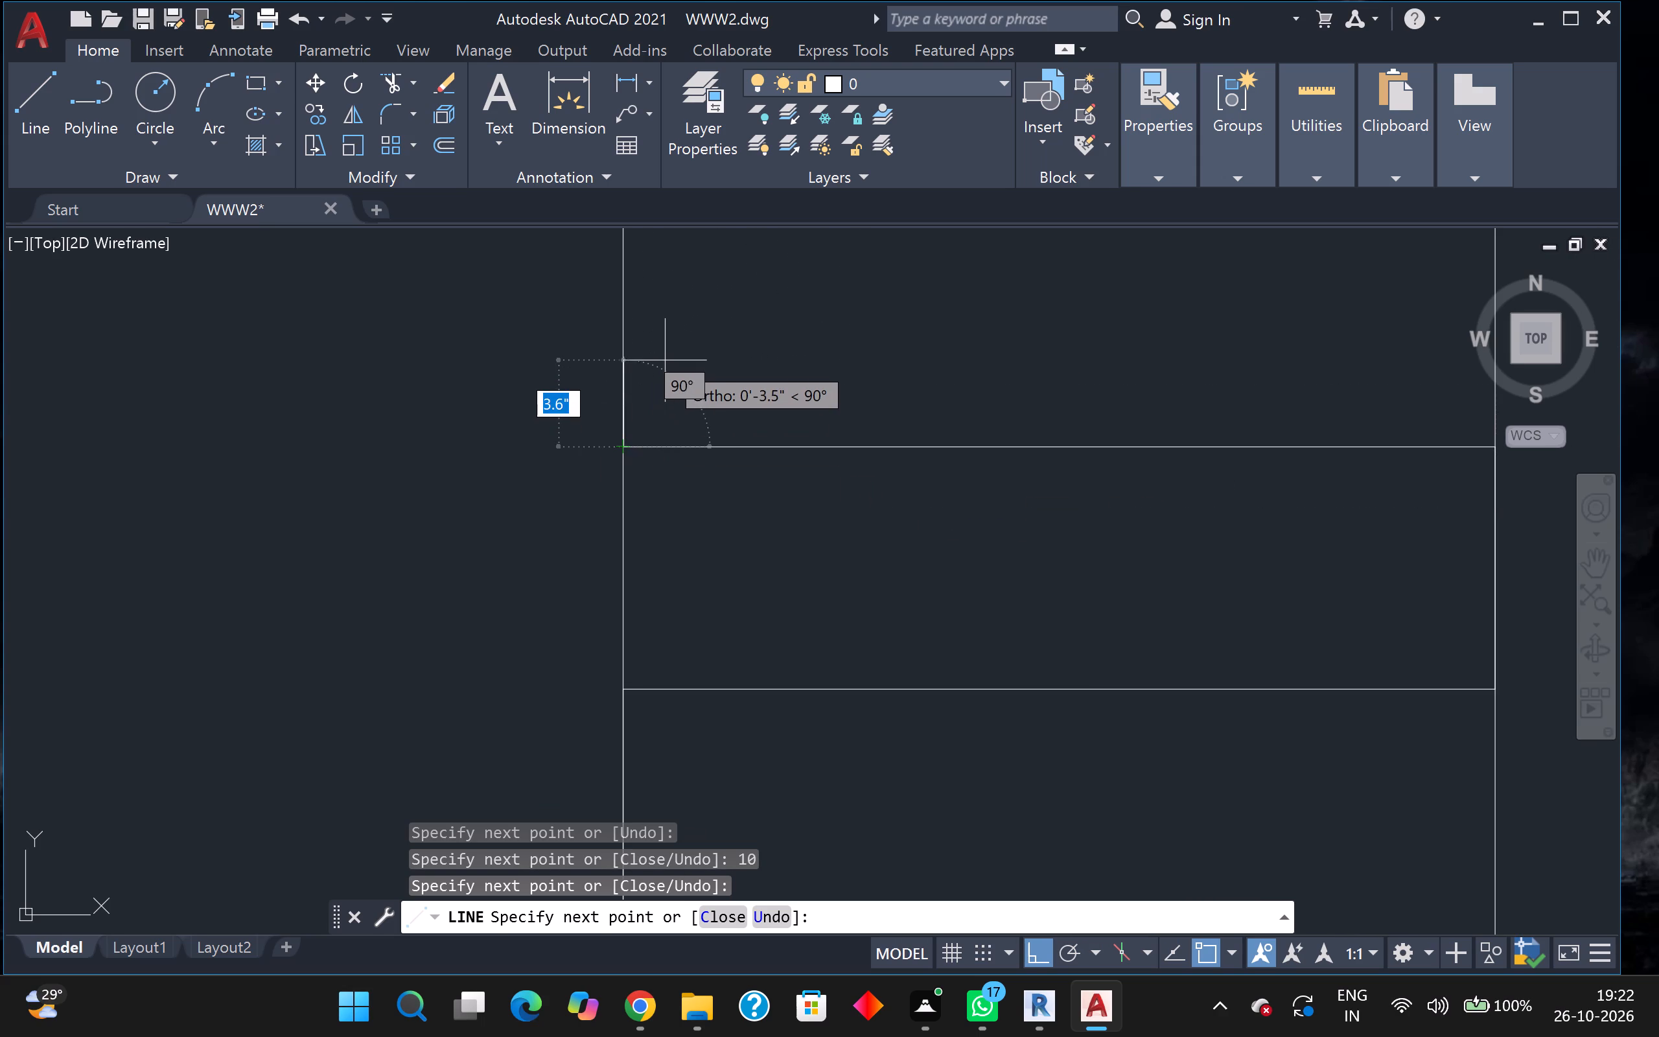
type("10")
key("Return")
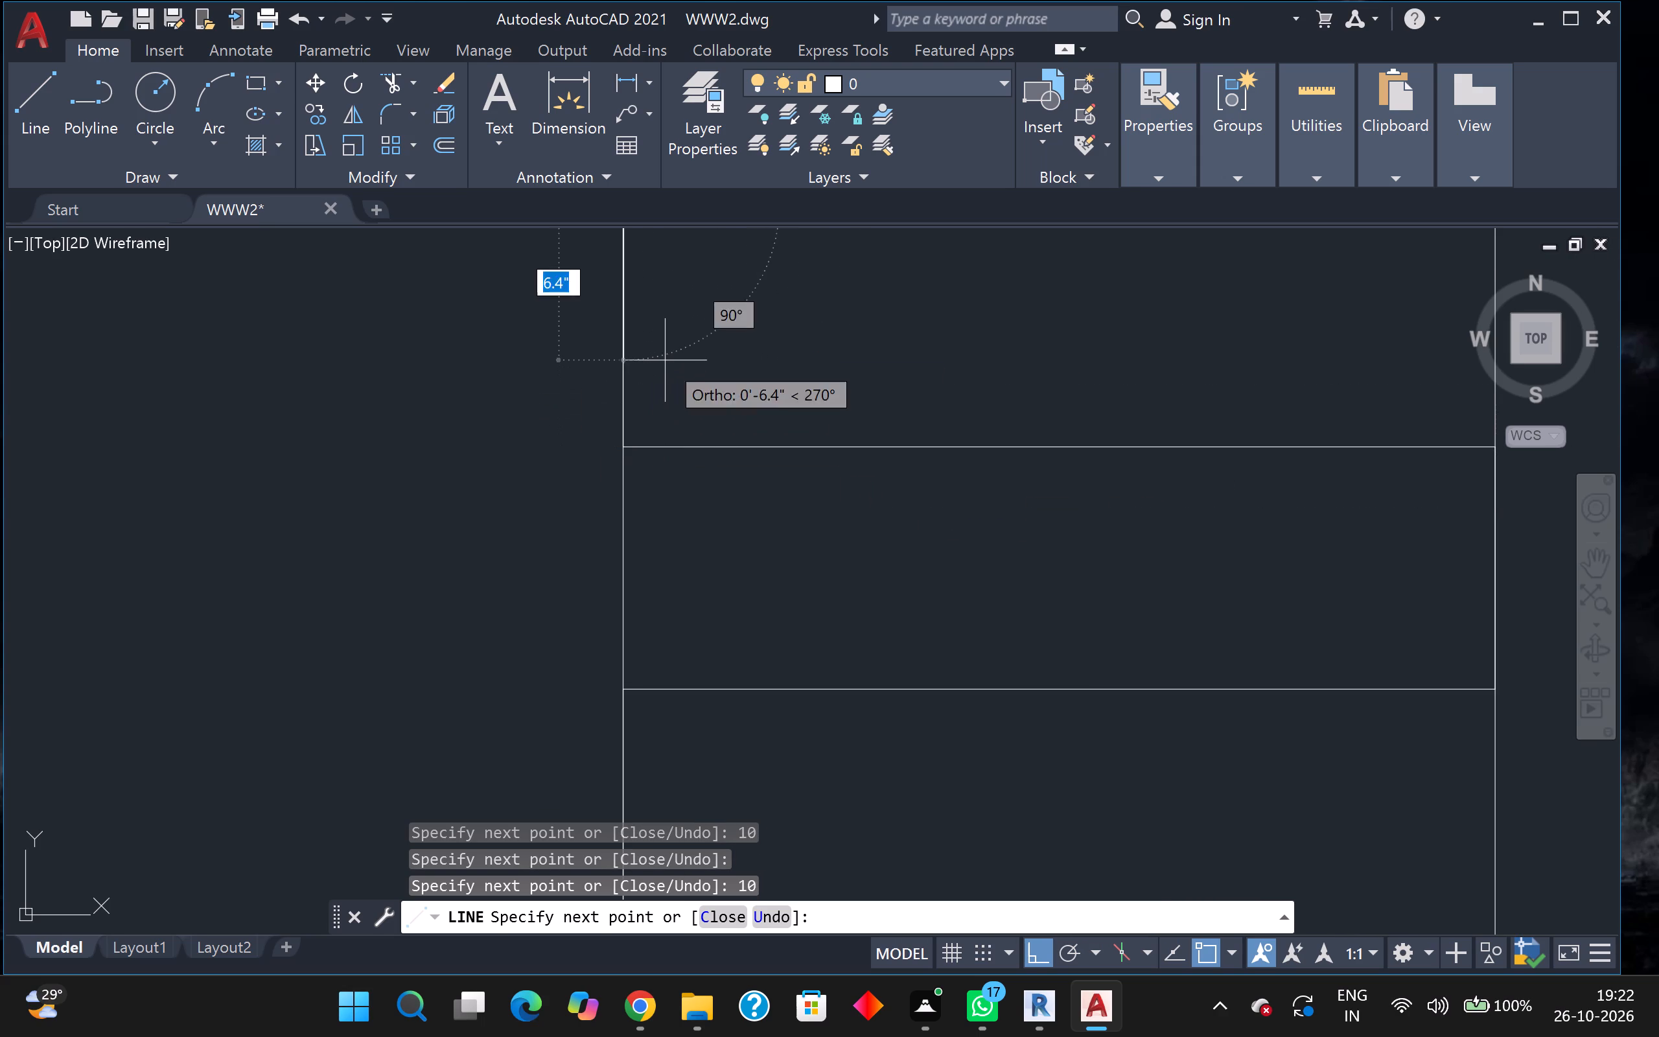
scroll(798, 345, "down", 2)
left_click(1074, 292)
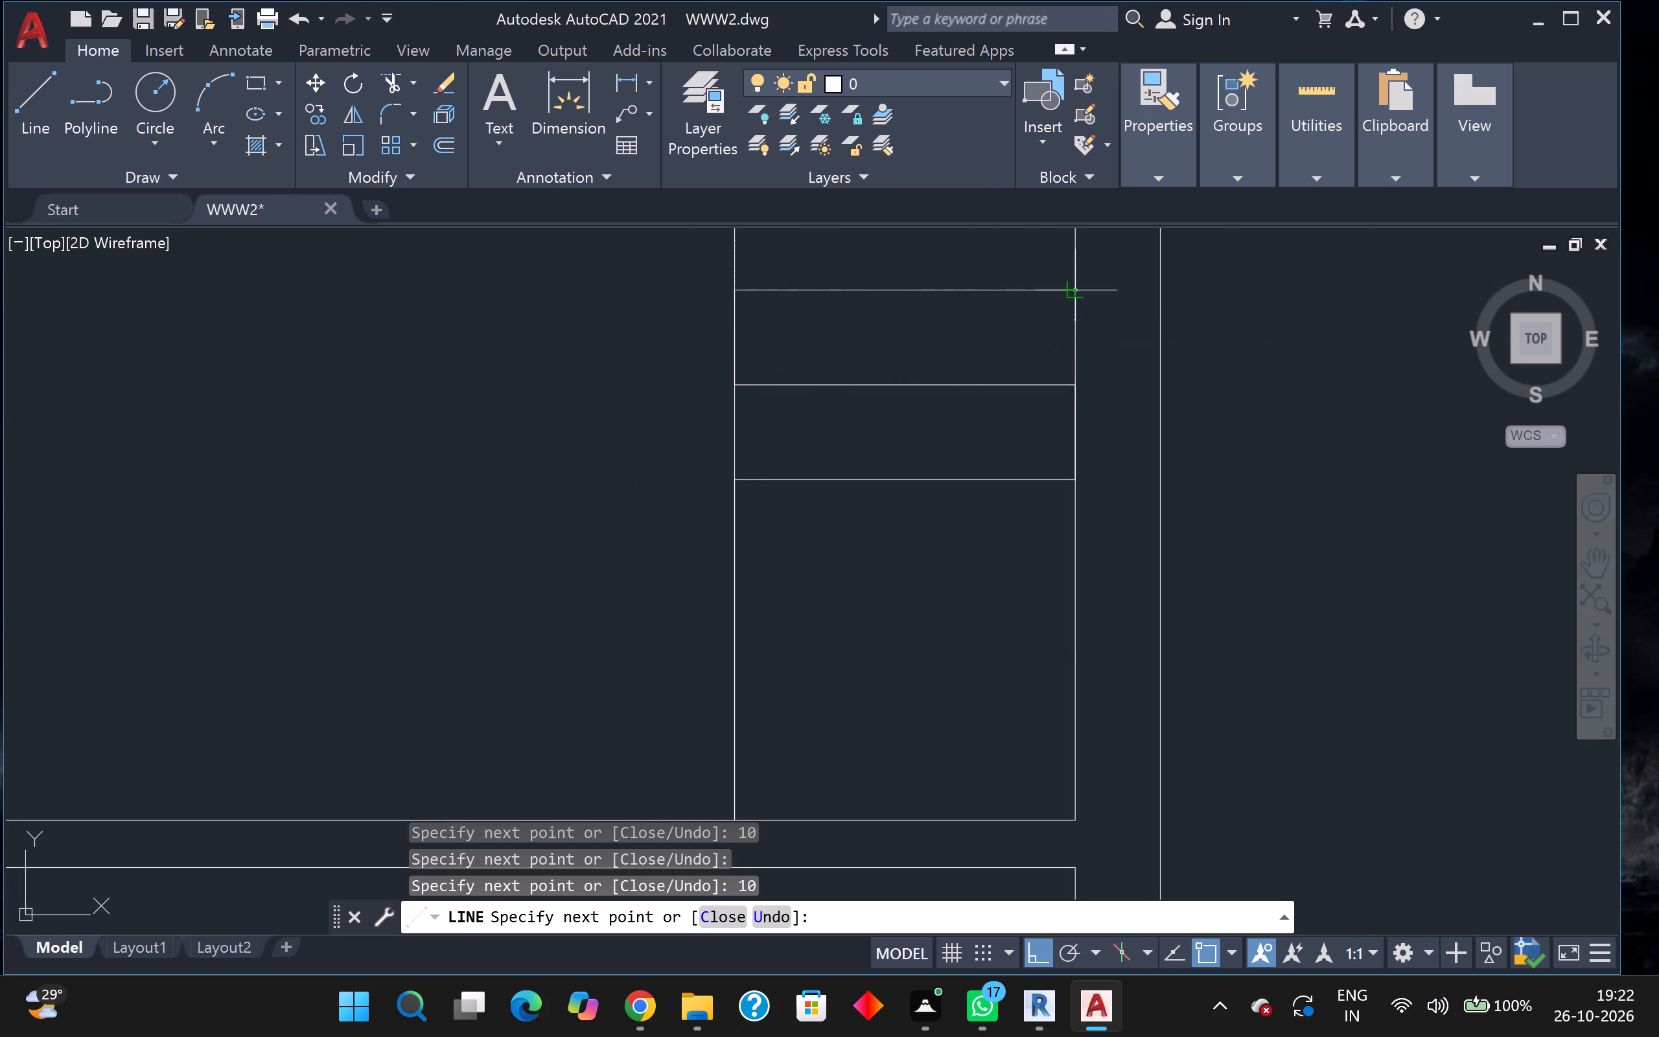
scroll(1074, 292, "down", 1)
key("Escape")
Extend the landing's north edge west to the top of the 3' line at the partition's west end.
scroll(1074, 292, "down", 1)
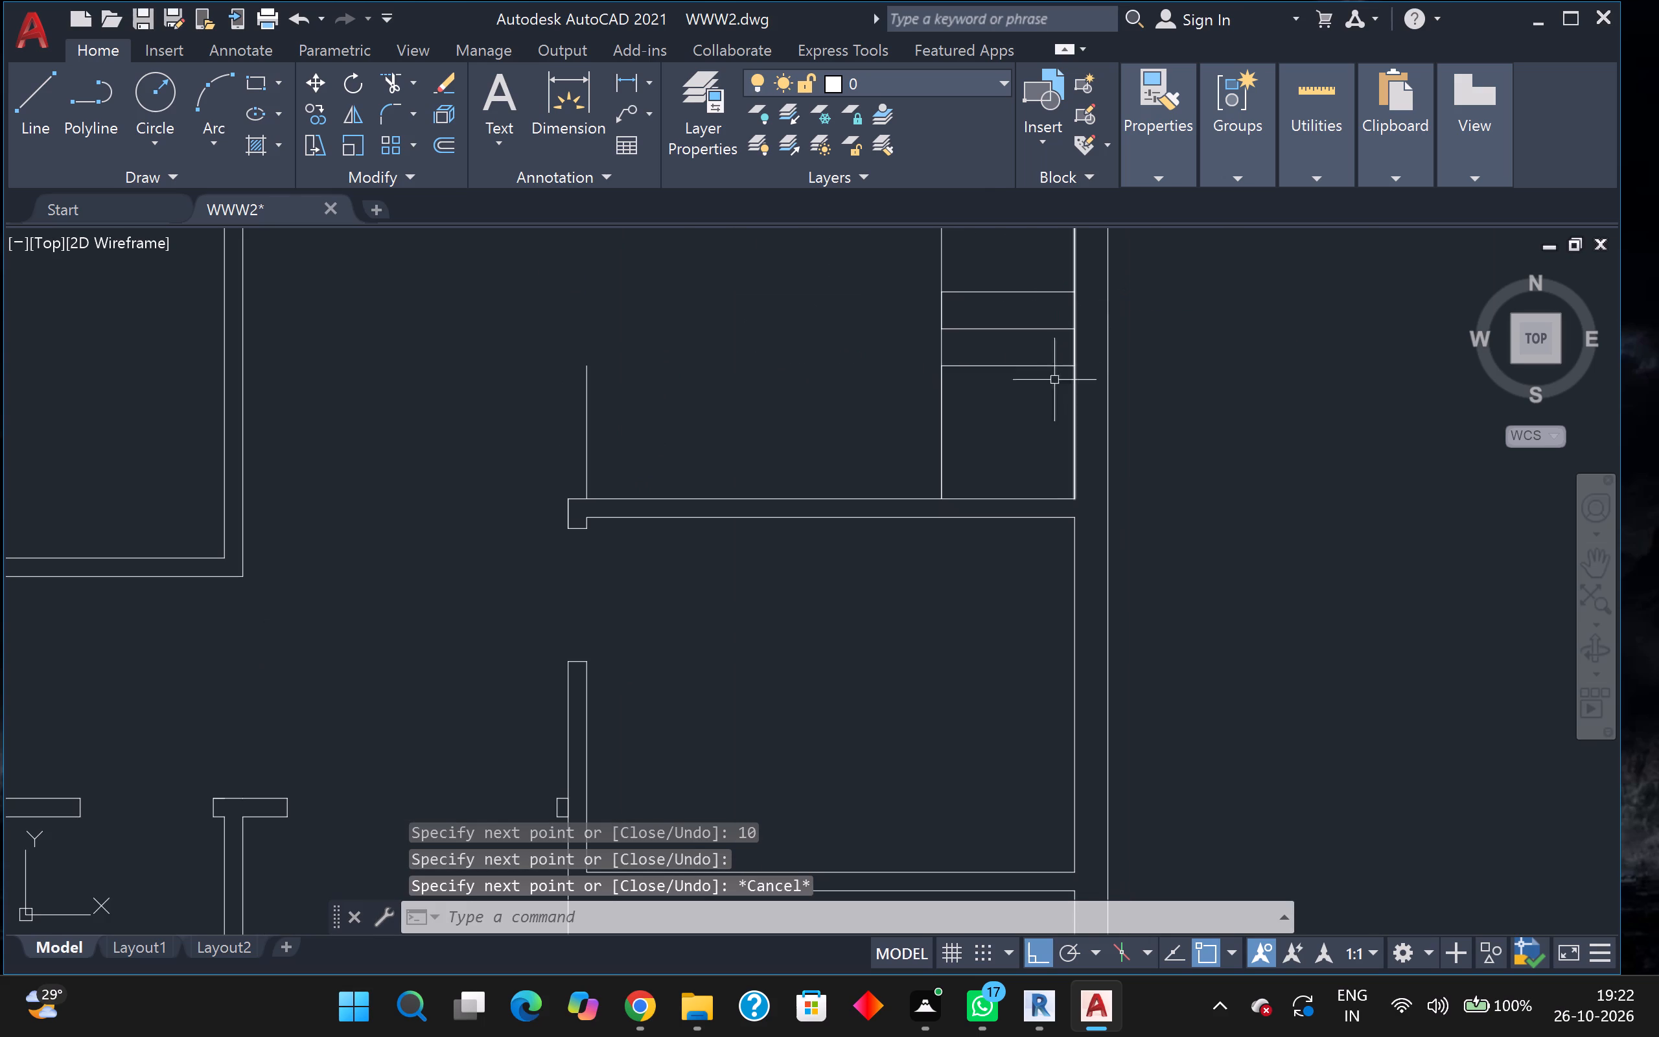
middle_click_drag(1014, 436, 1091, 460)
scroll(1003, 440, "up", 2)
scroll(1006, 439, "down", 1)
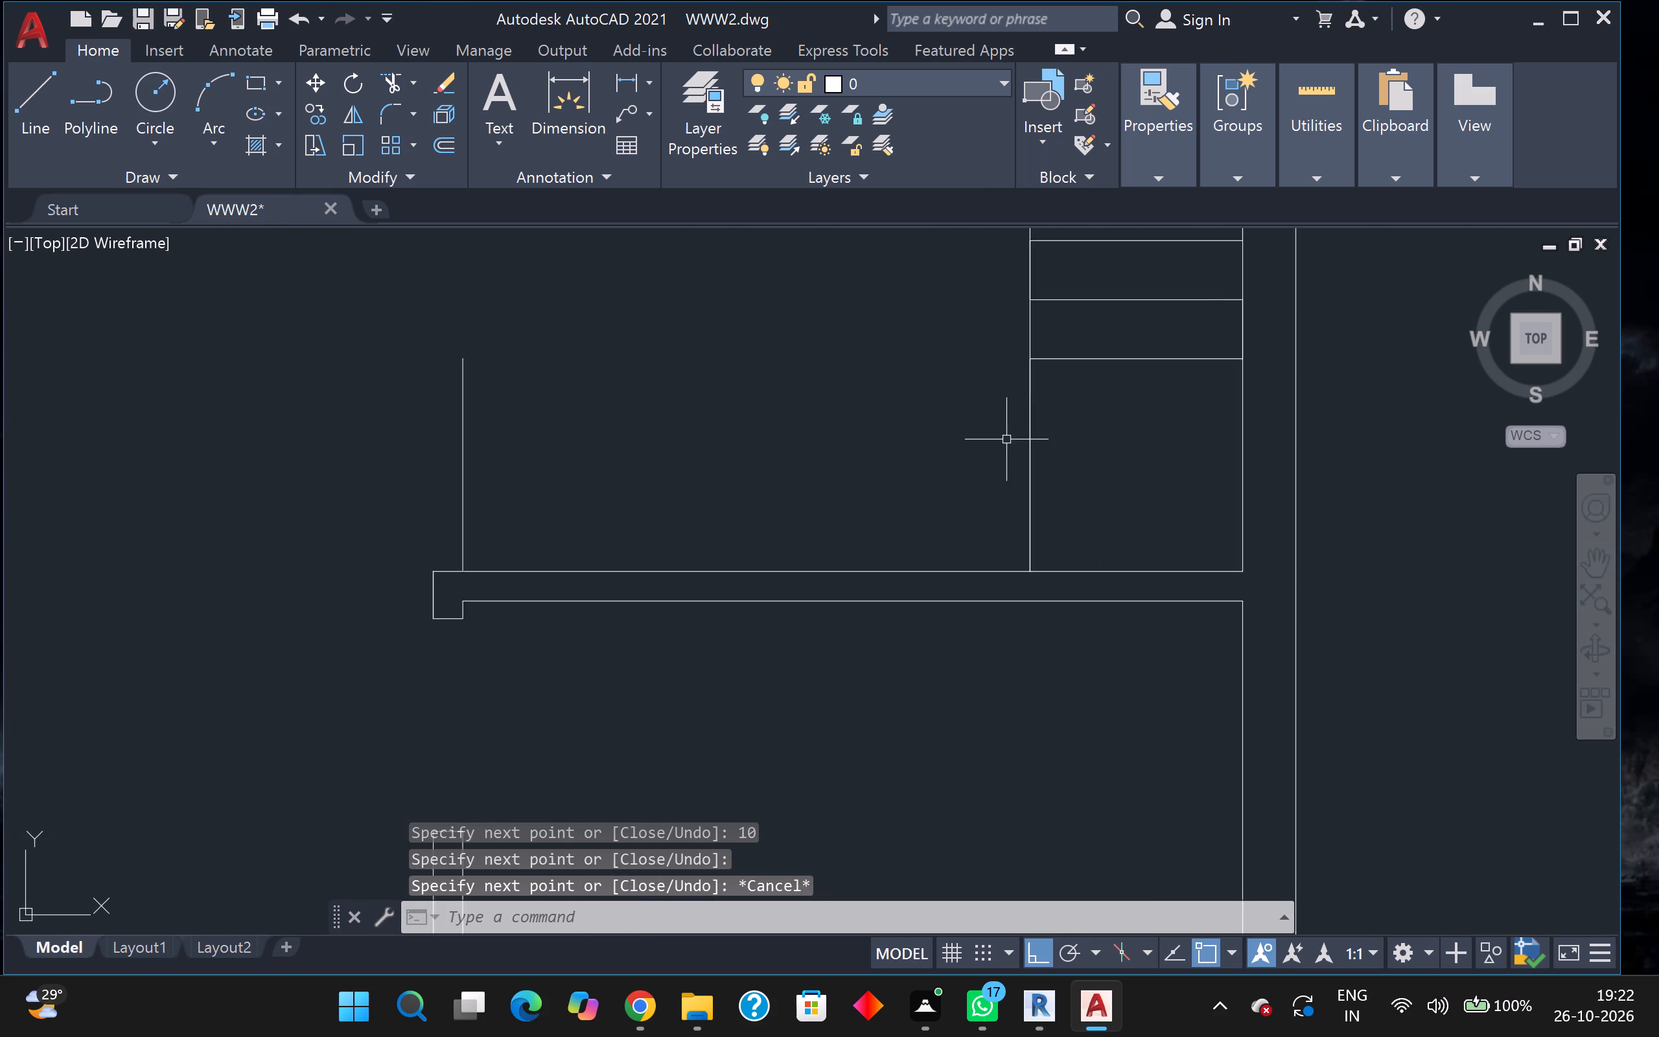
scroll(1006, 439, "down", 1)
scroll(1071, 393, "up", 1)
left_click(388, 70)
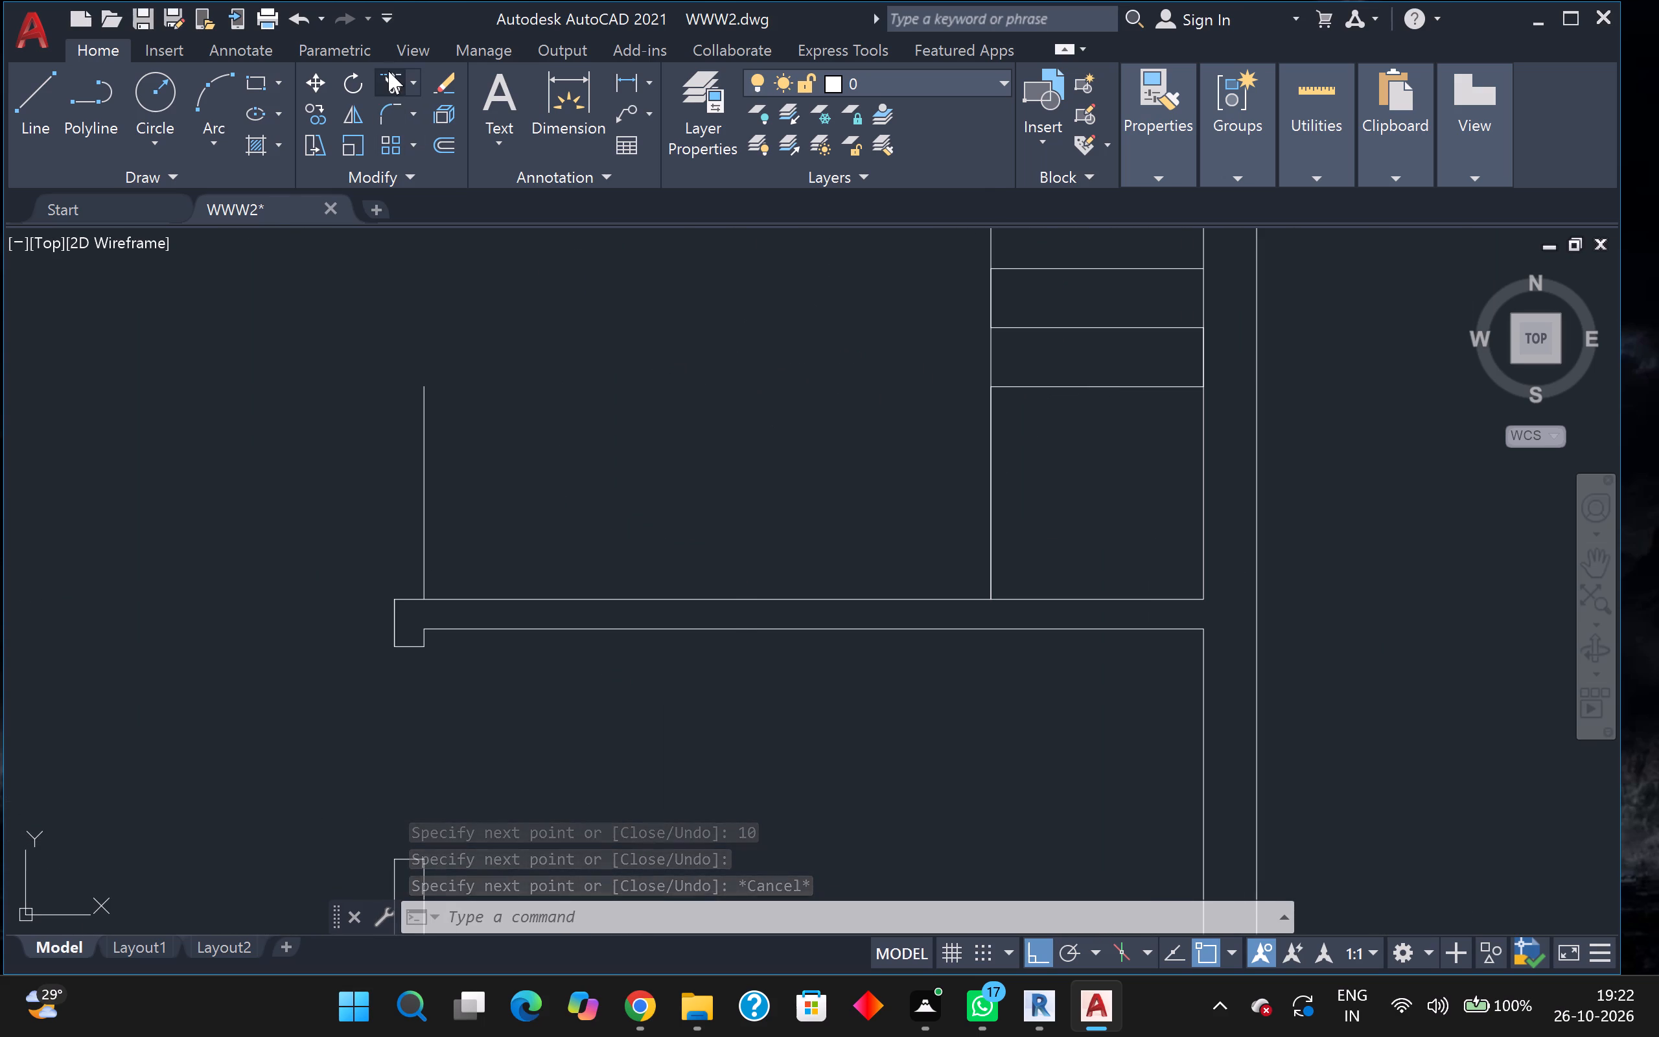
left_click(1056, 387, "shift")
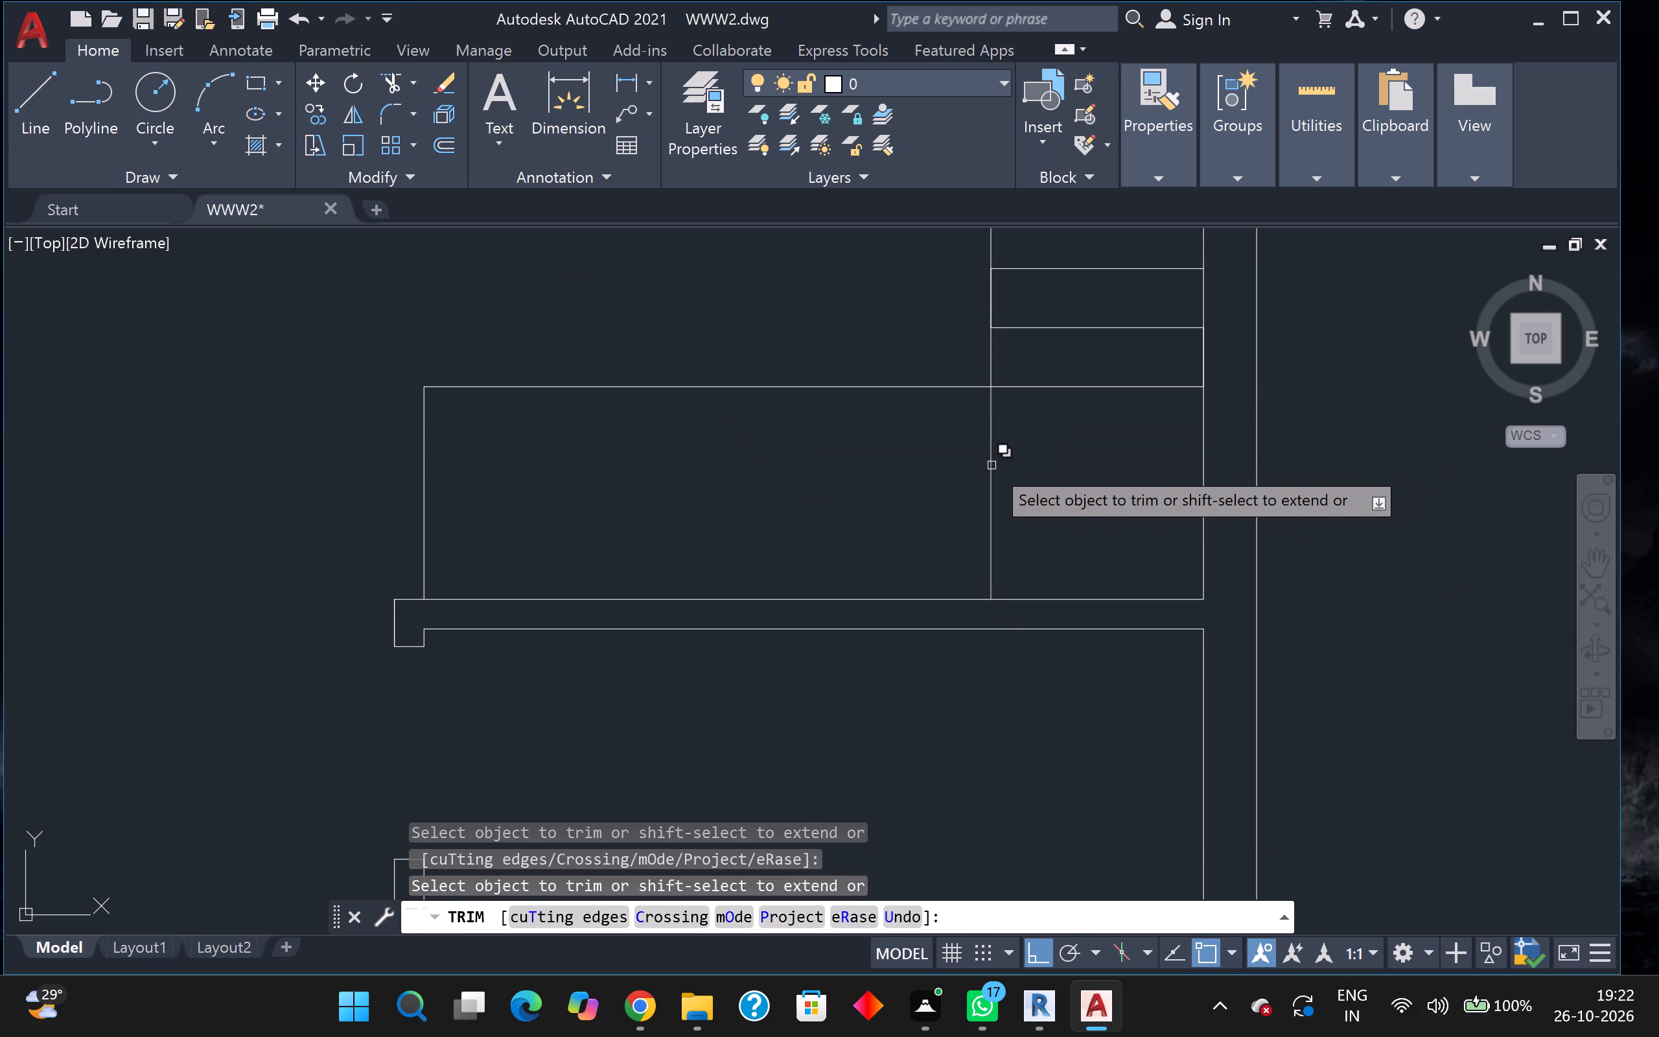
key("Escape")
Offset the landing's west edge 10" to the west to form the first tread of the lower flight.
key("o")
key("Return")
key("Return")
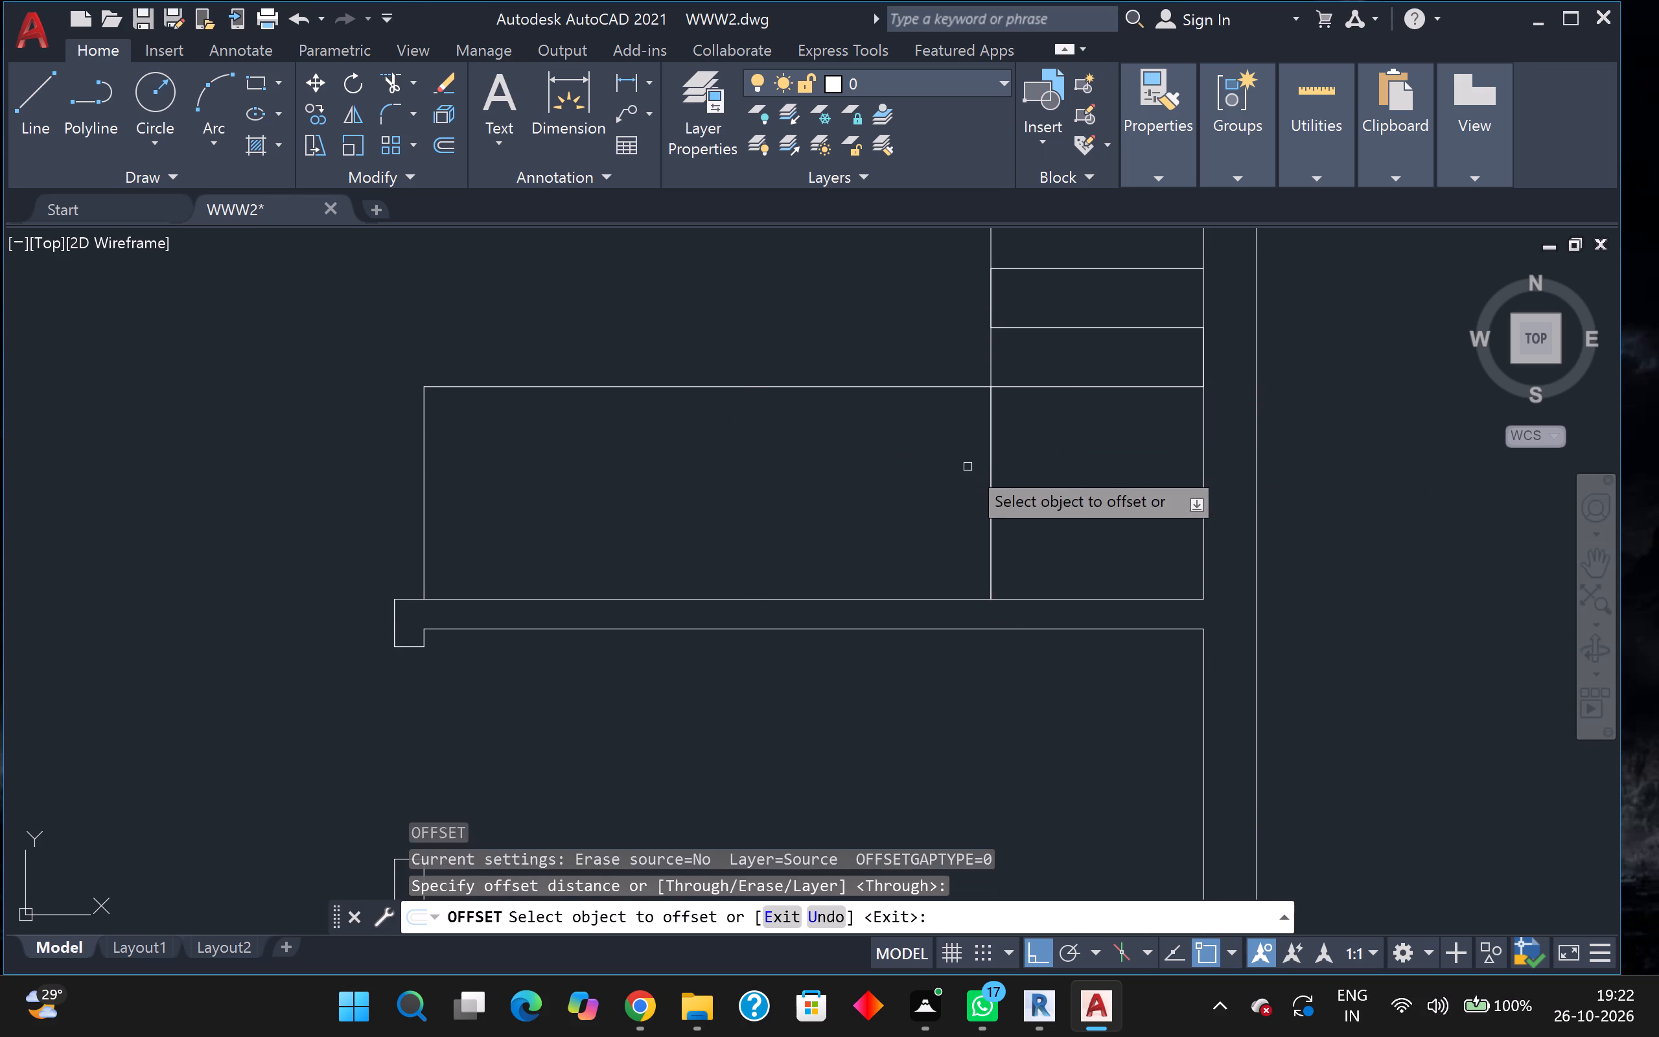
left_click(994, 473)
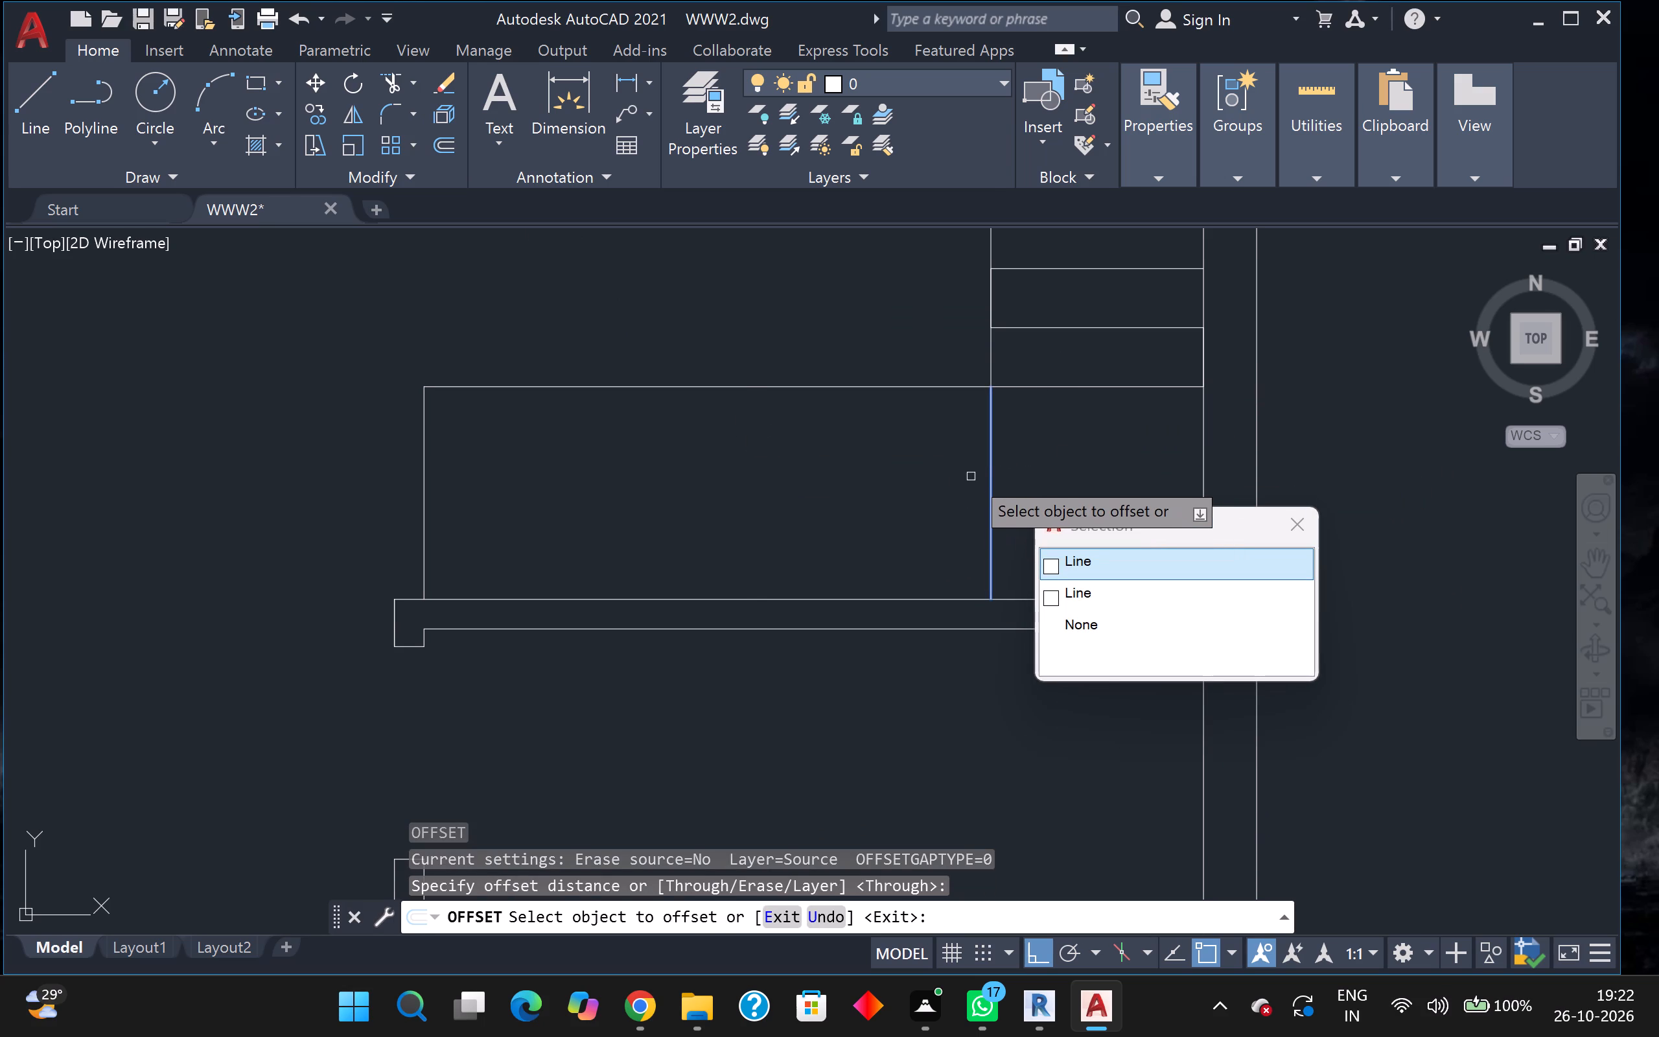
key("Return")
key("1")
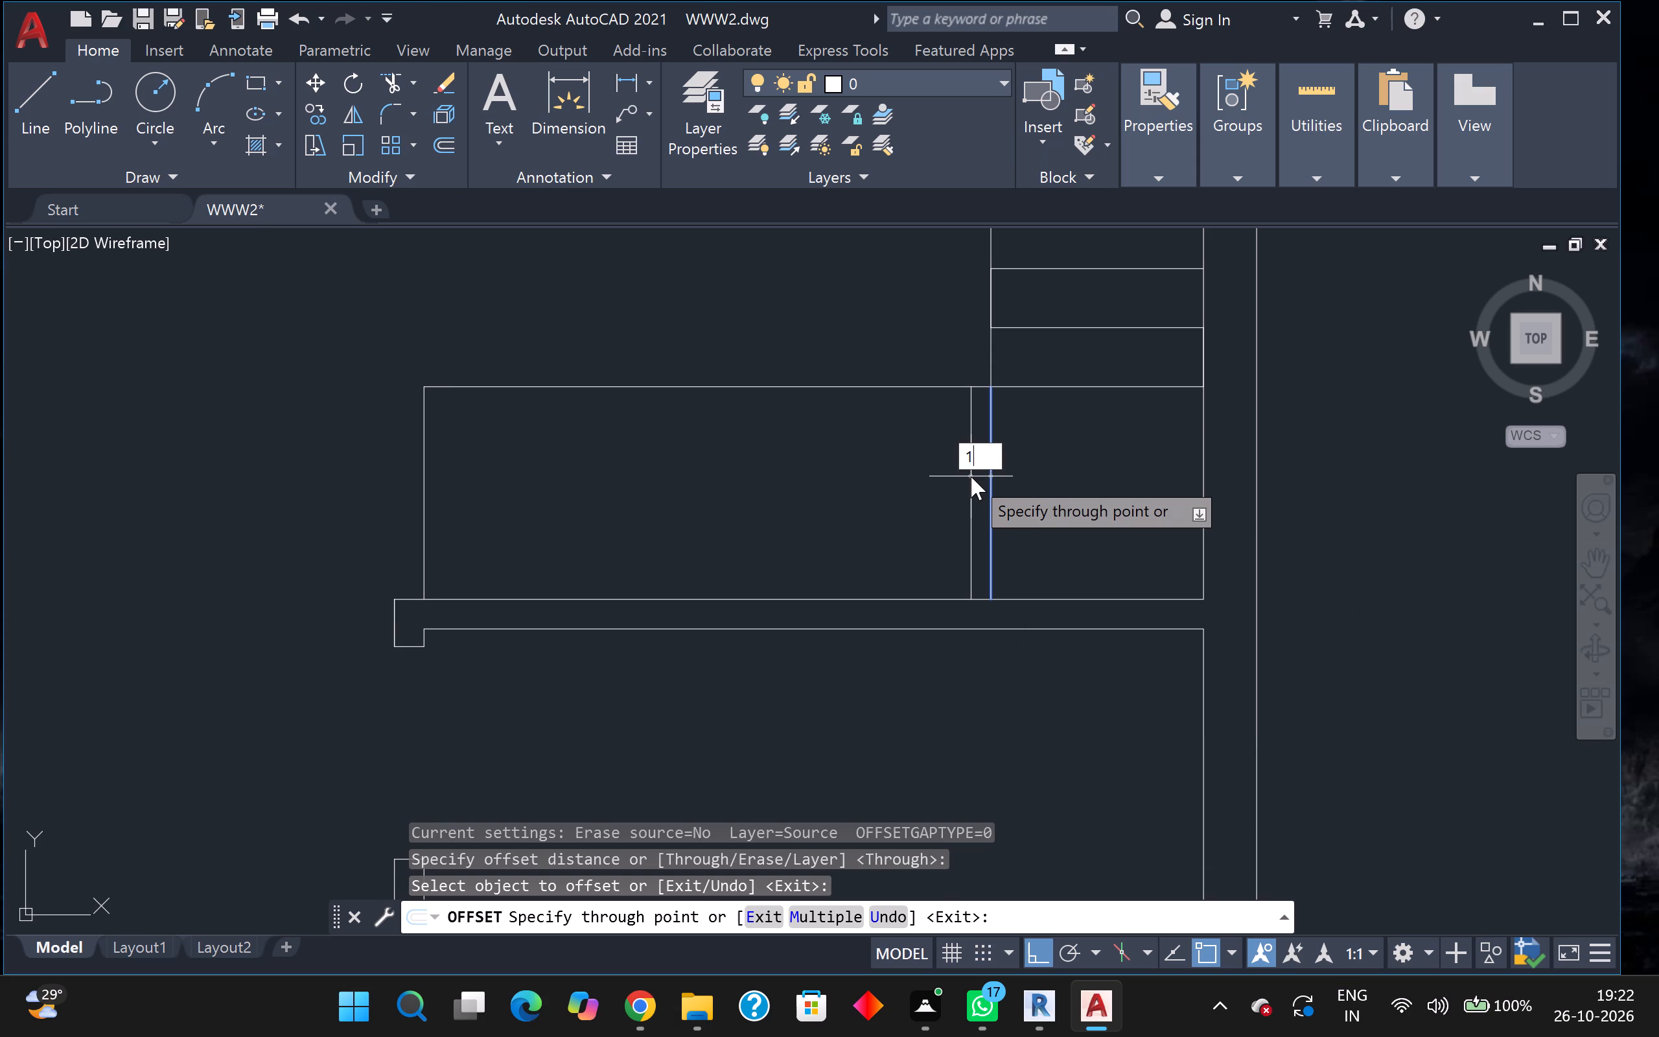
key("0")
key("Return")
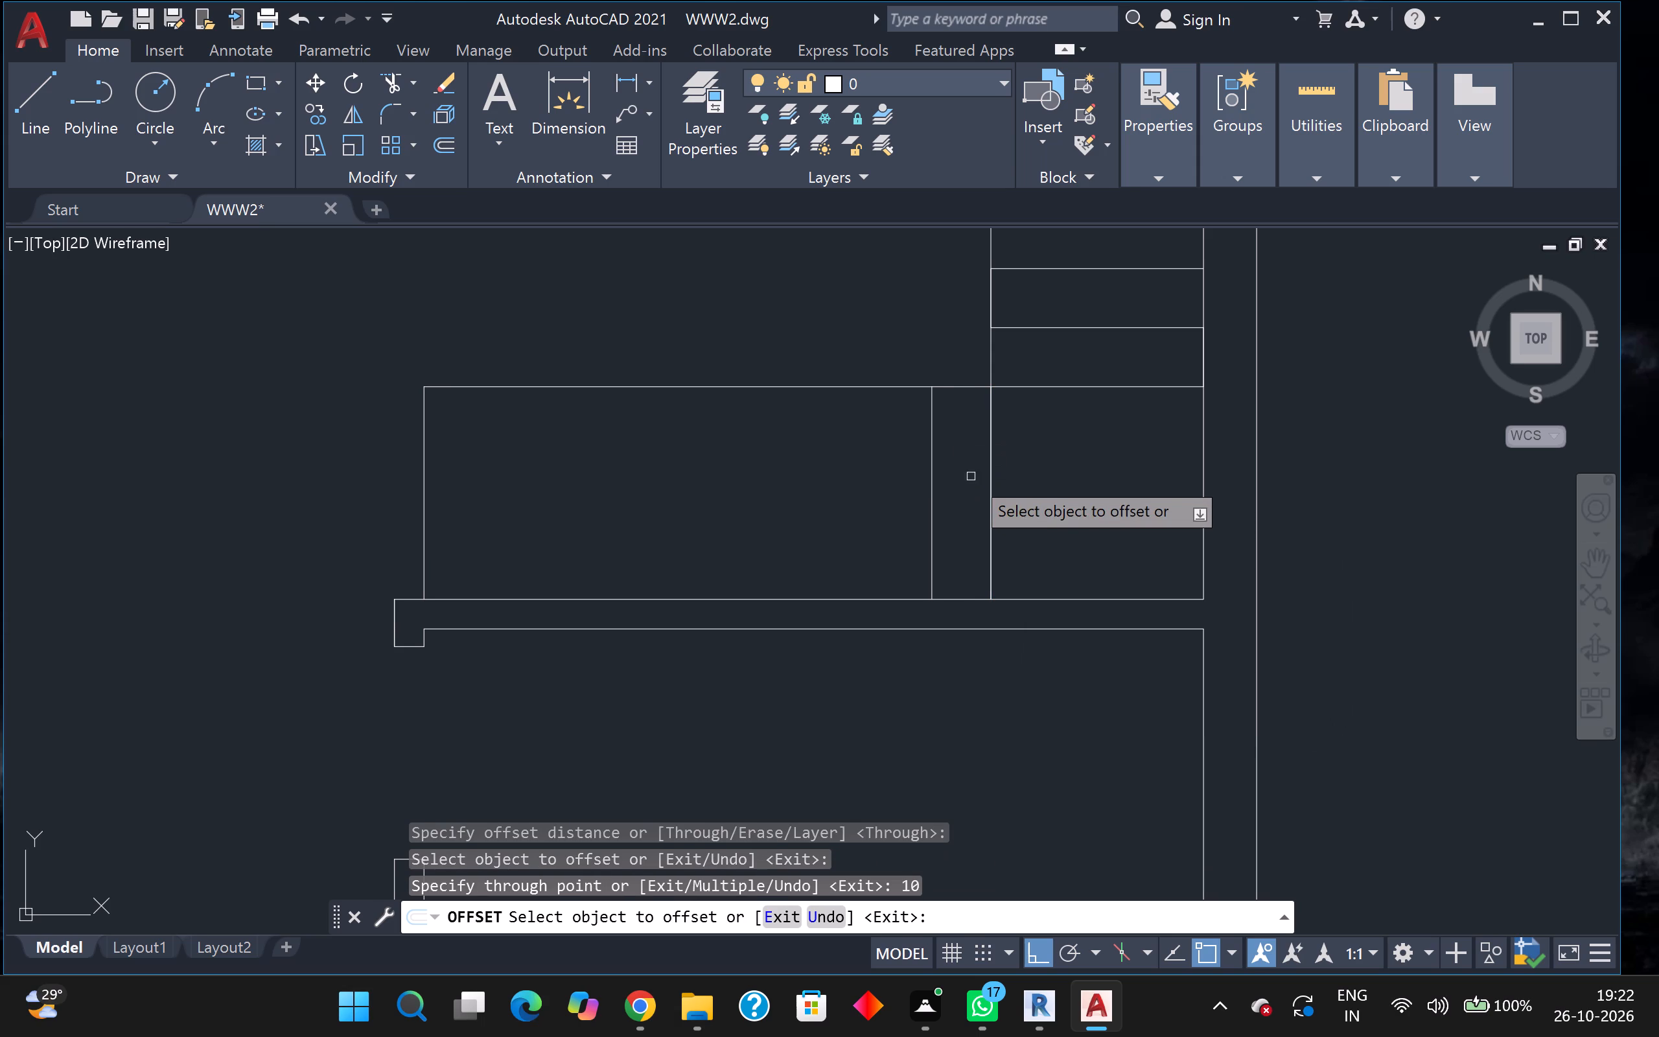
key("Escape")
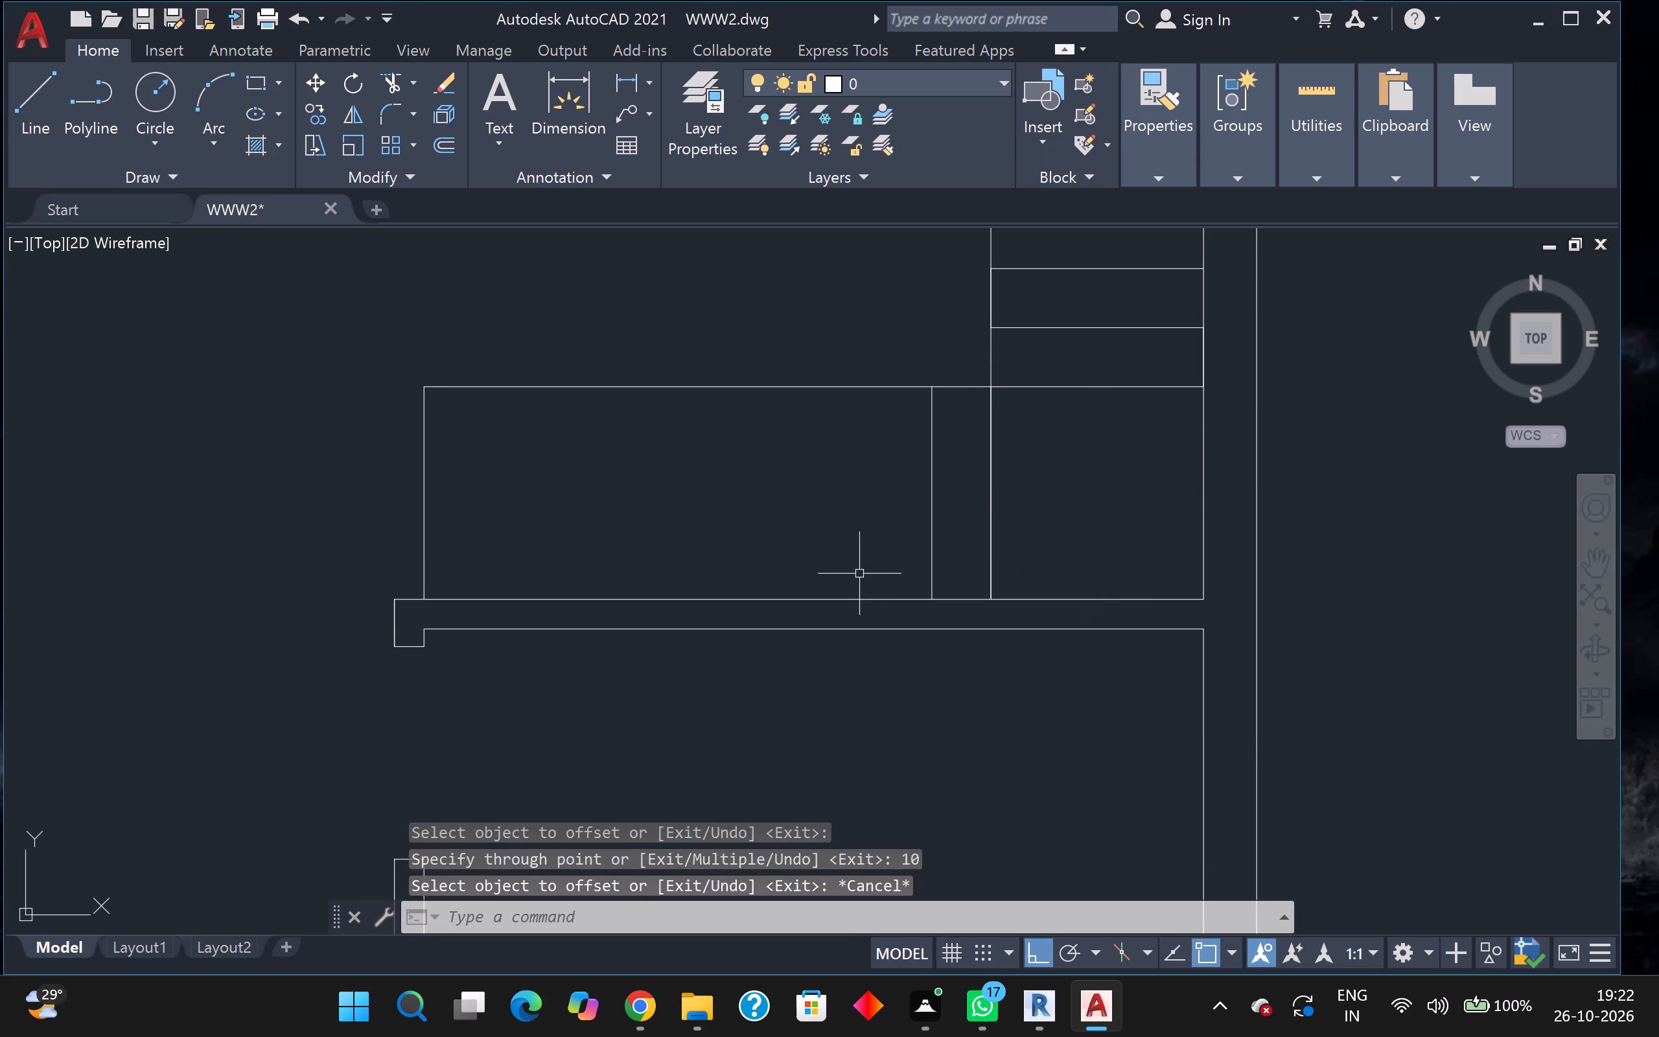
Offset the first tread line westward at 10" spacing to add seven more tread lines along the lower flight.
key("o")
key("Return")
type("10")
key("Return")
left_click(929, 540)
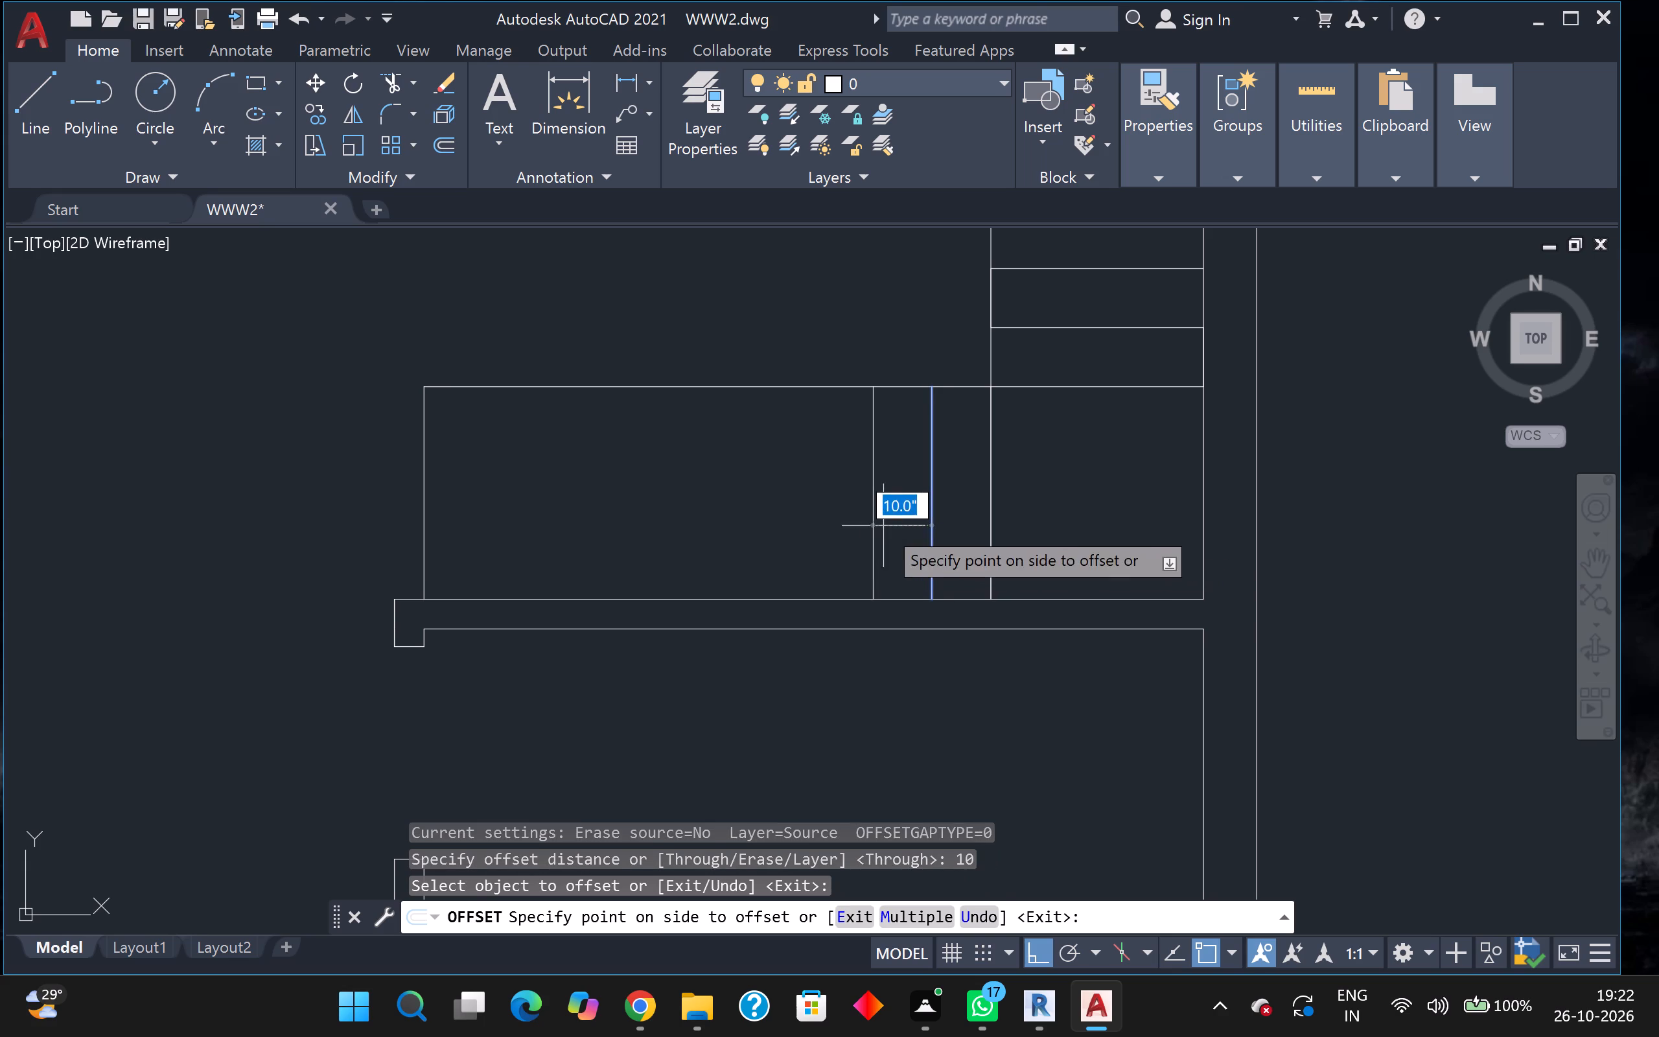
left_click(883, 526)
left_click(874, 522)
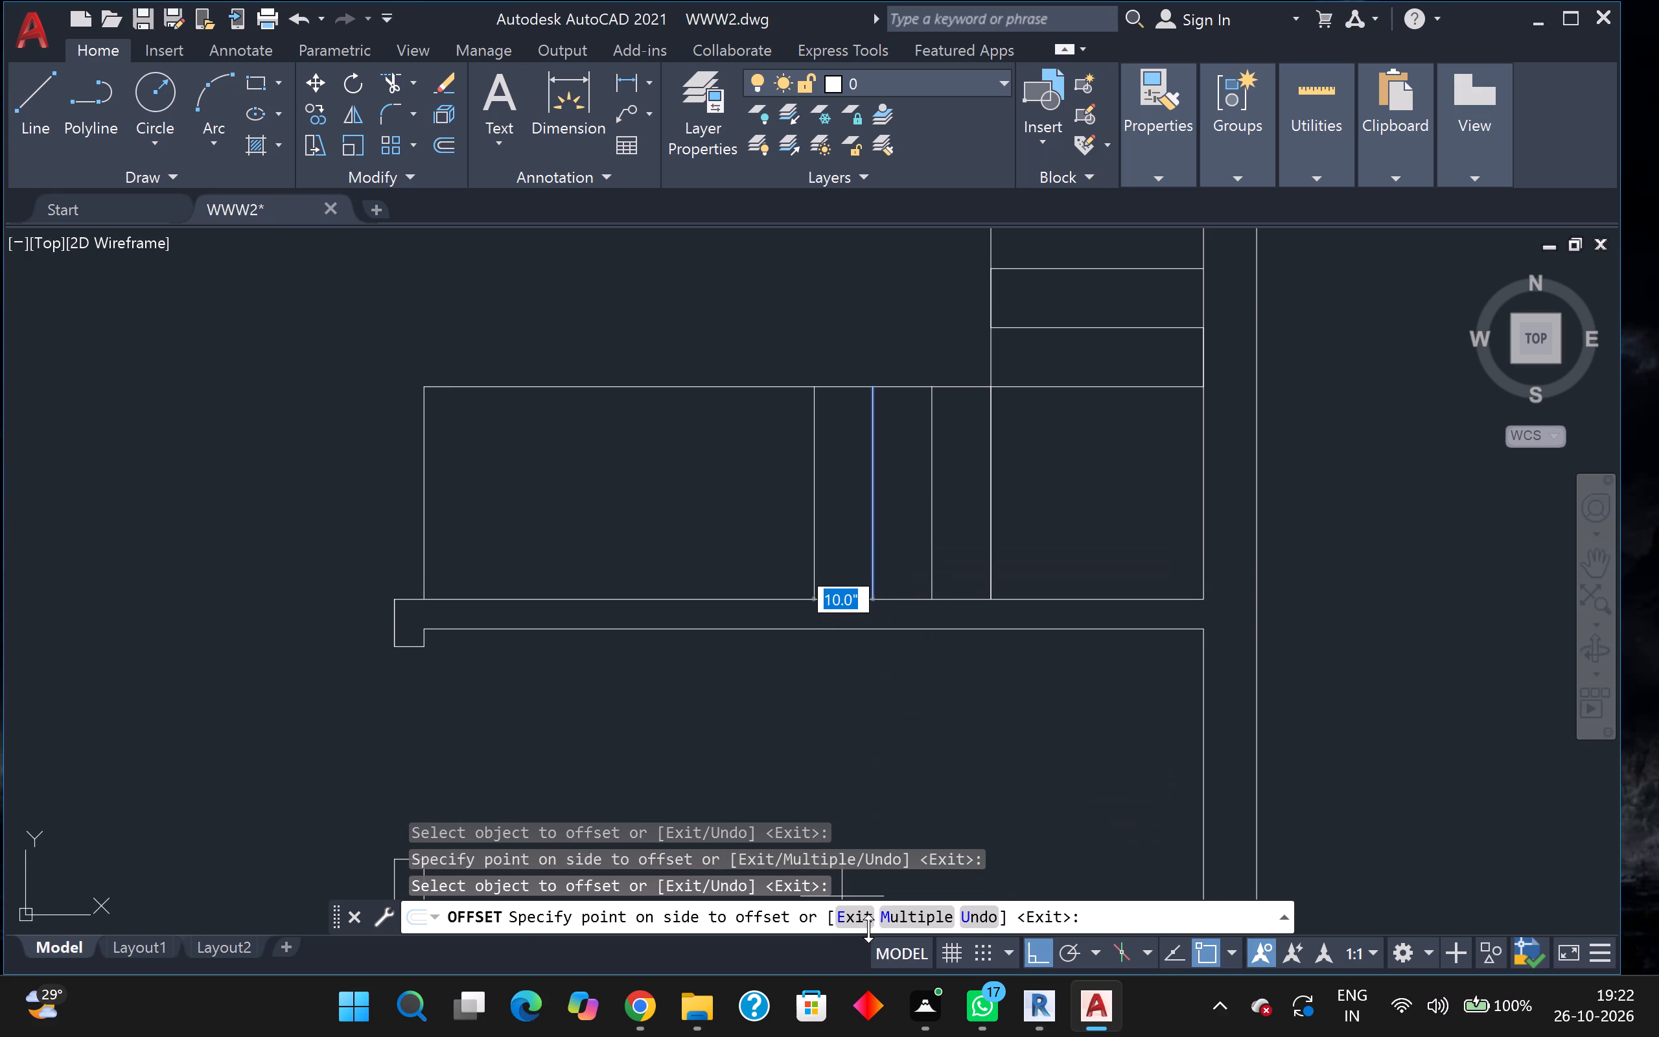
left_click(898, 915)
left_click_drag(692, 779, 685, 779)
left_click(662, 775)
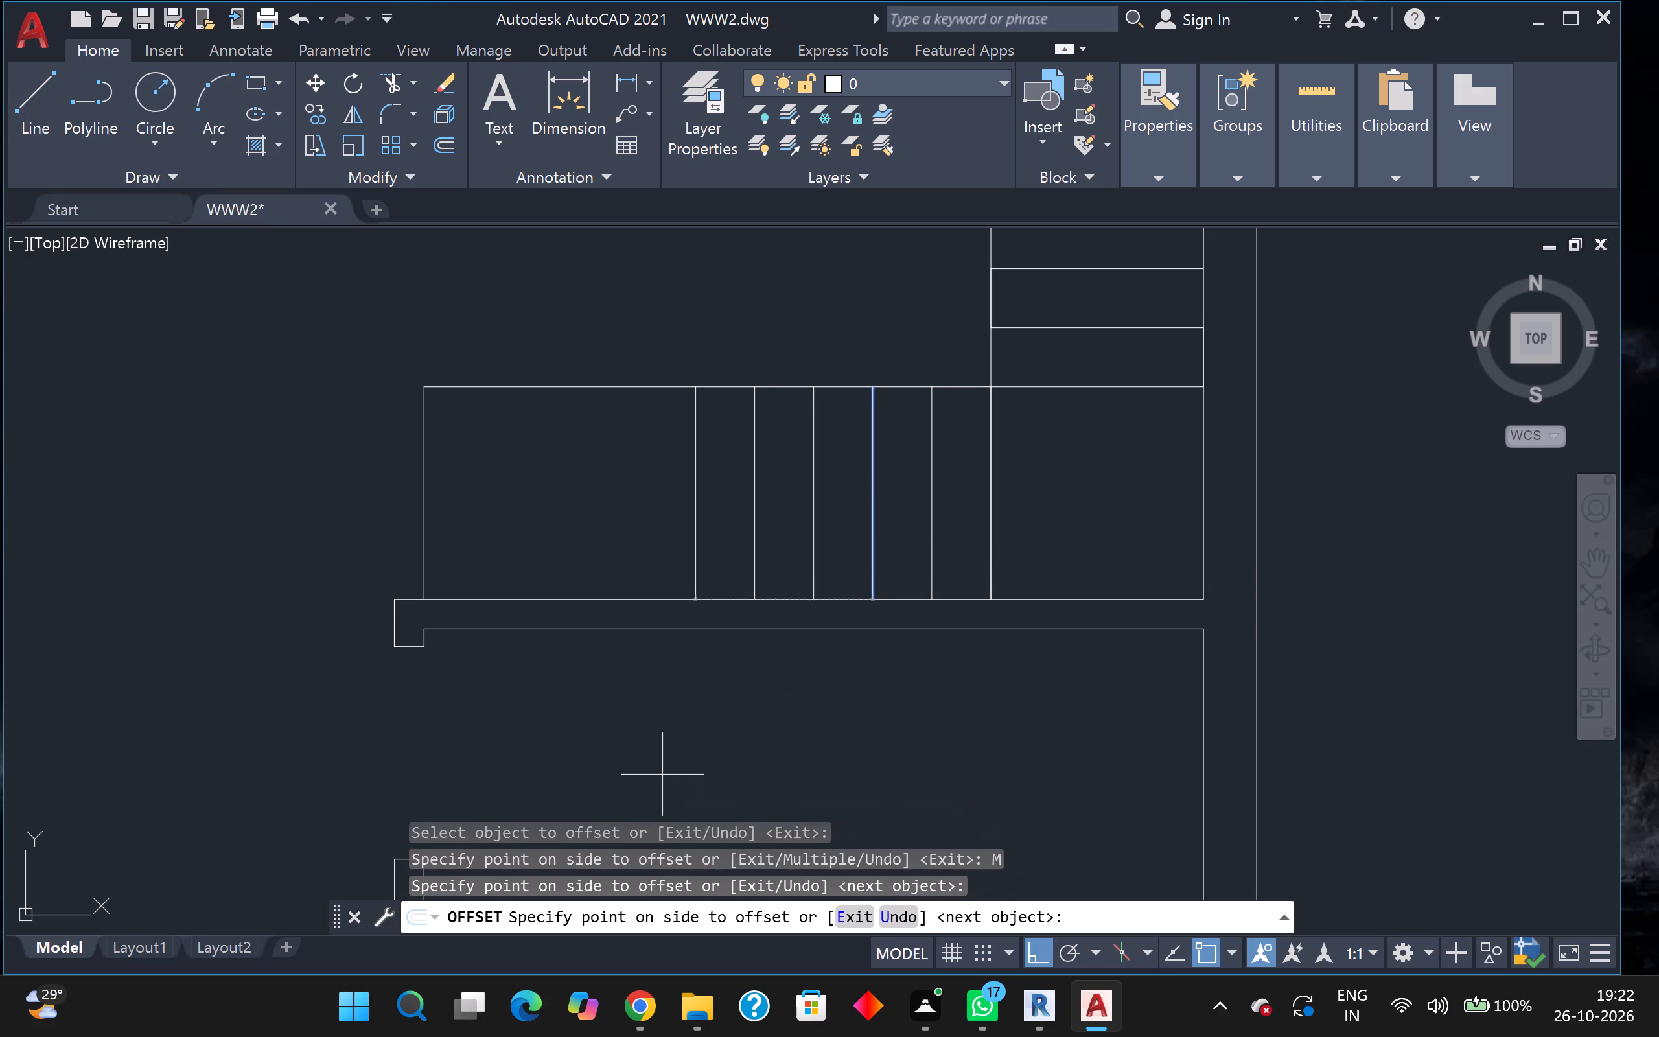
left_click(645, 771)
left_click_drag(631, 768, 624, 767)
left_click(614, 762)
left_click(603, 758)
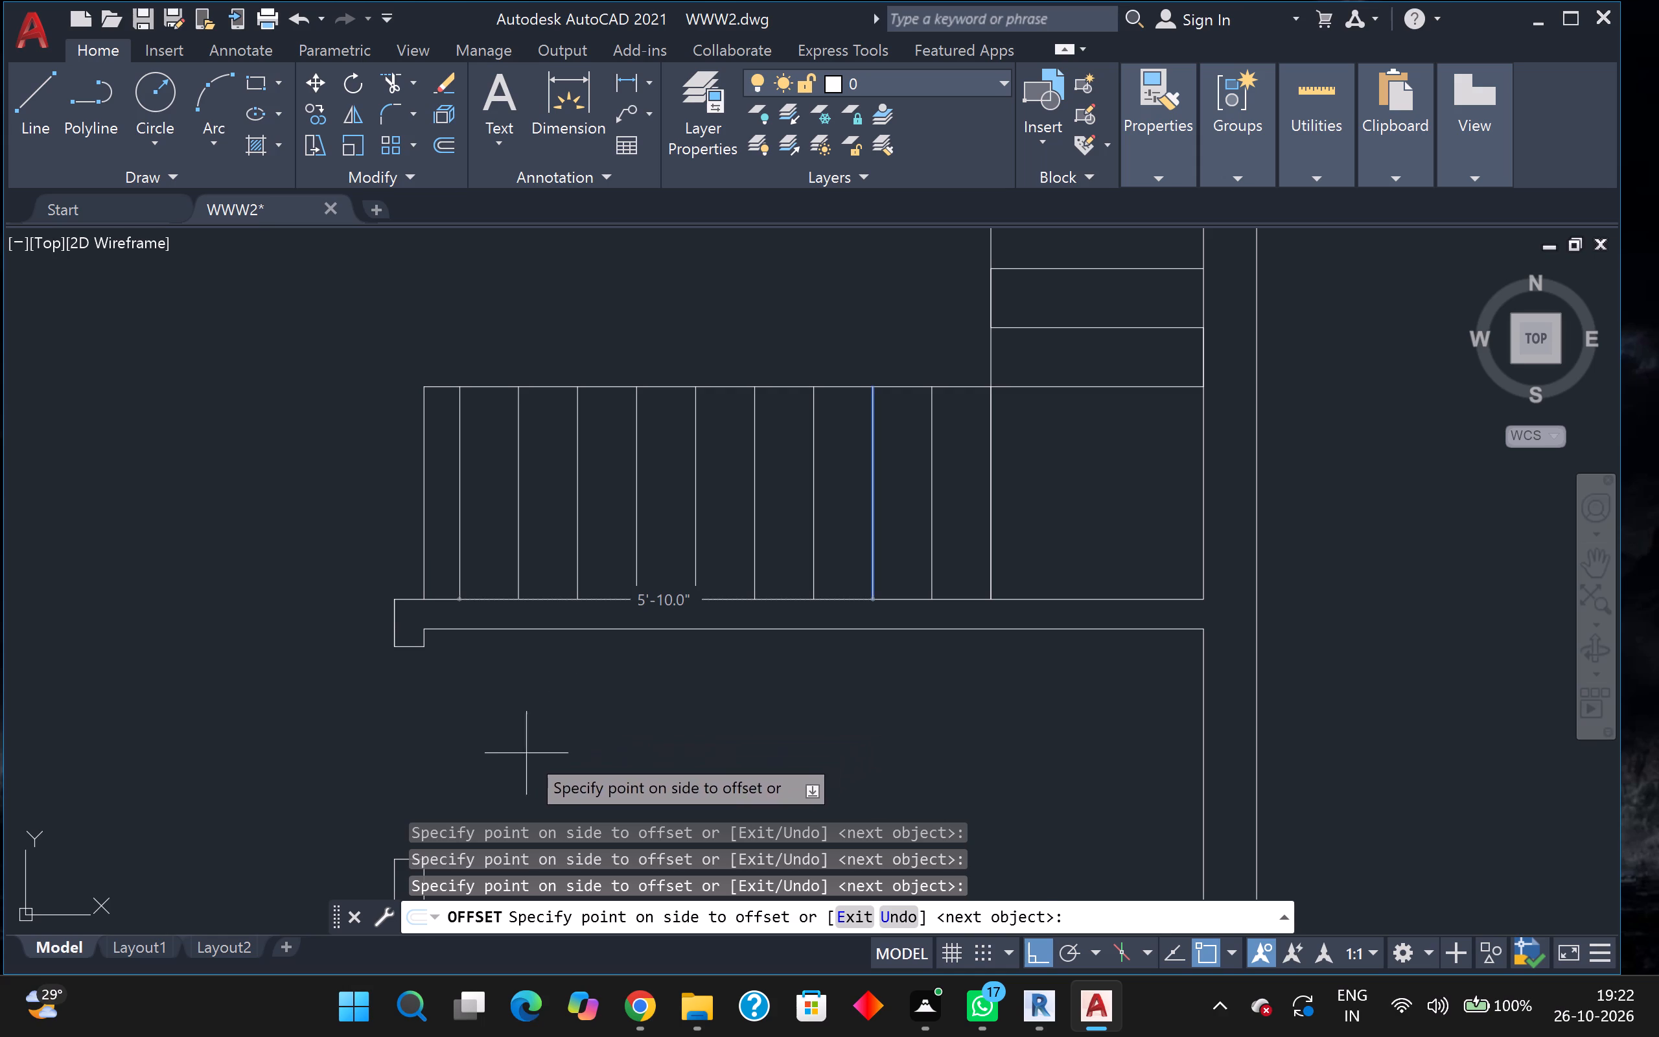
key("Escape")
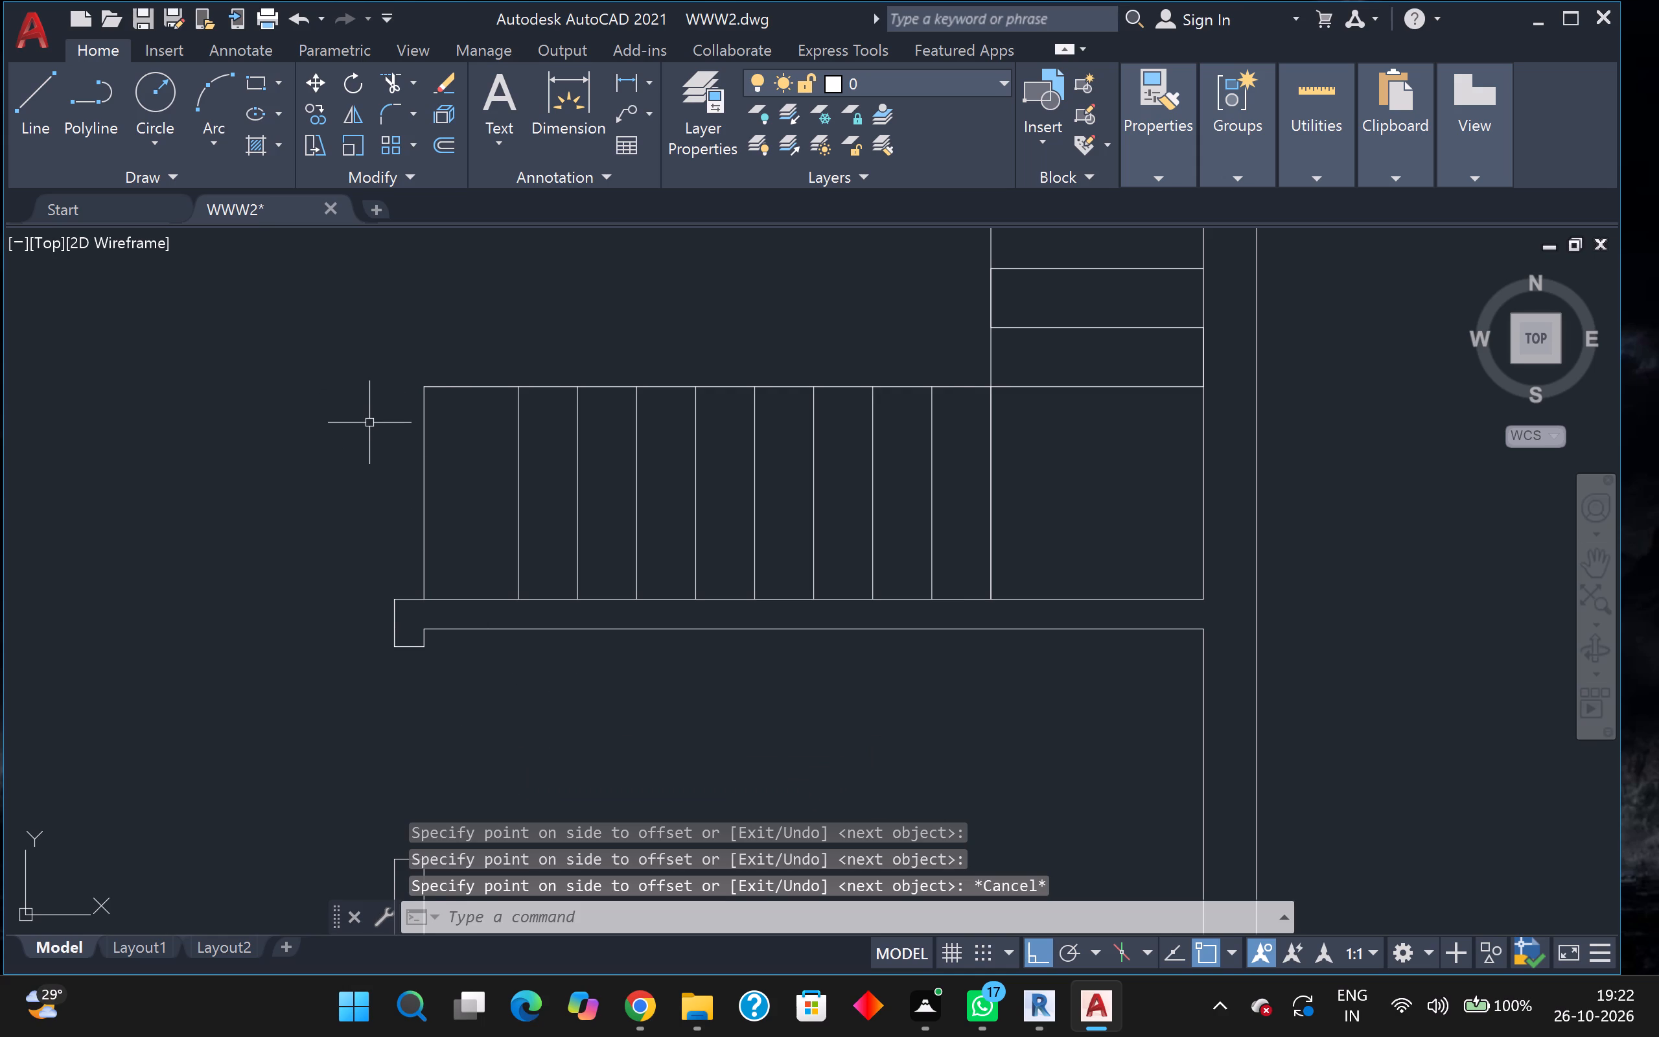
Offset the westernmost tread line of the lower flight 10" to the west to add one more tread line.
key("space")
key("space")
left_click(517, 520)
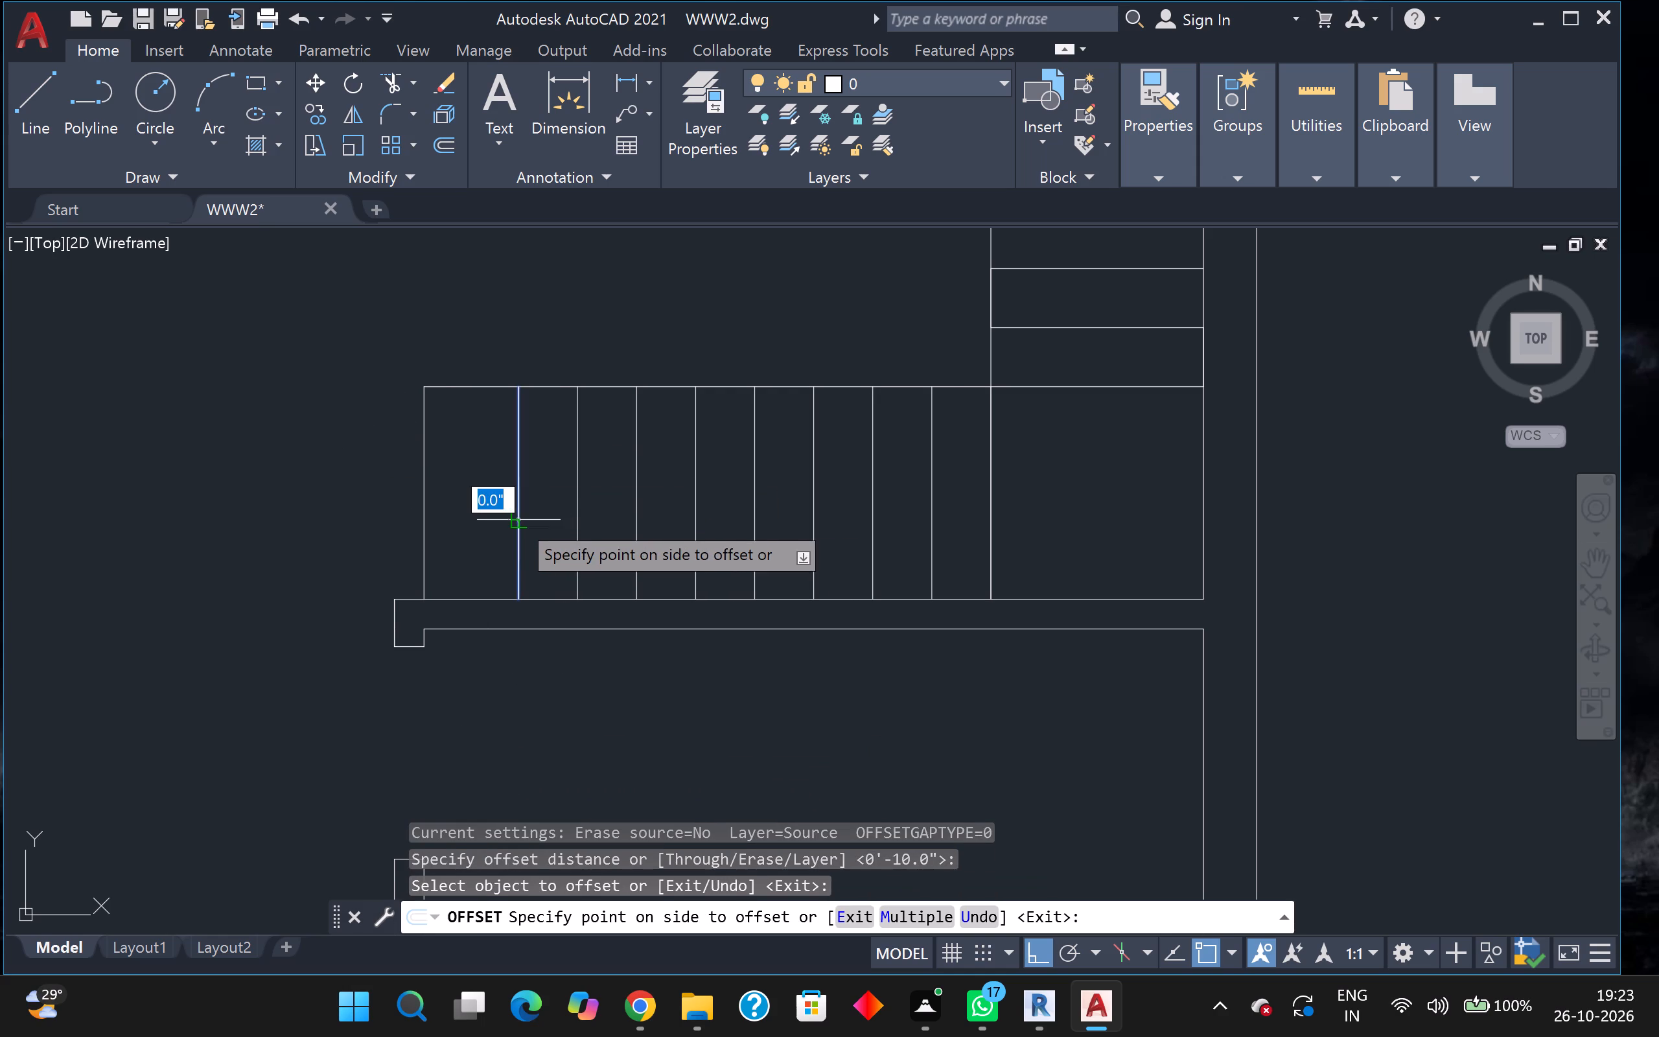
left_click(496, 520)
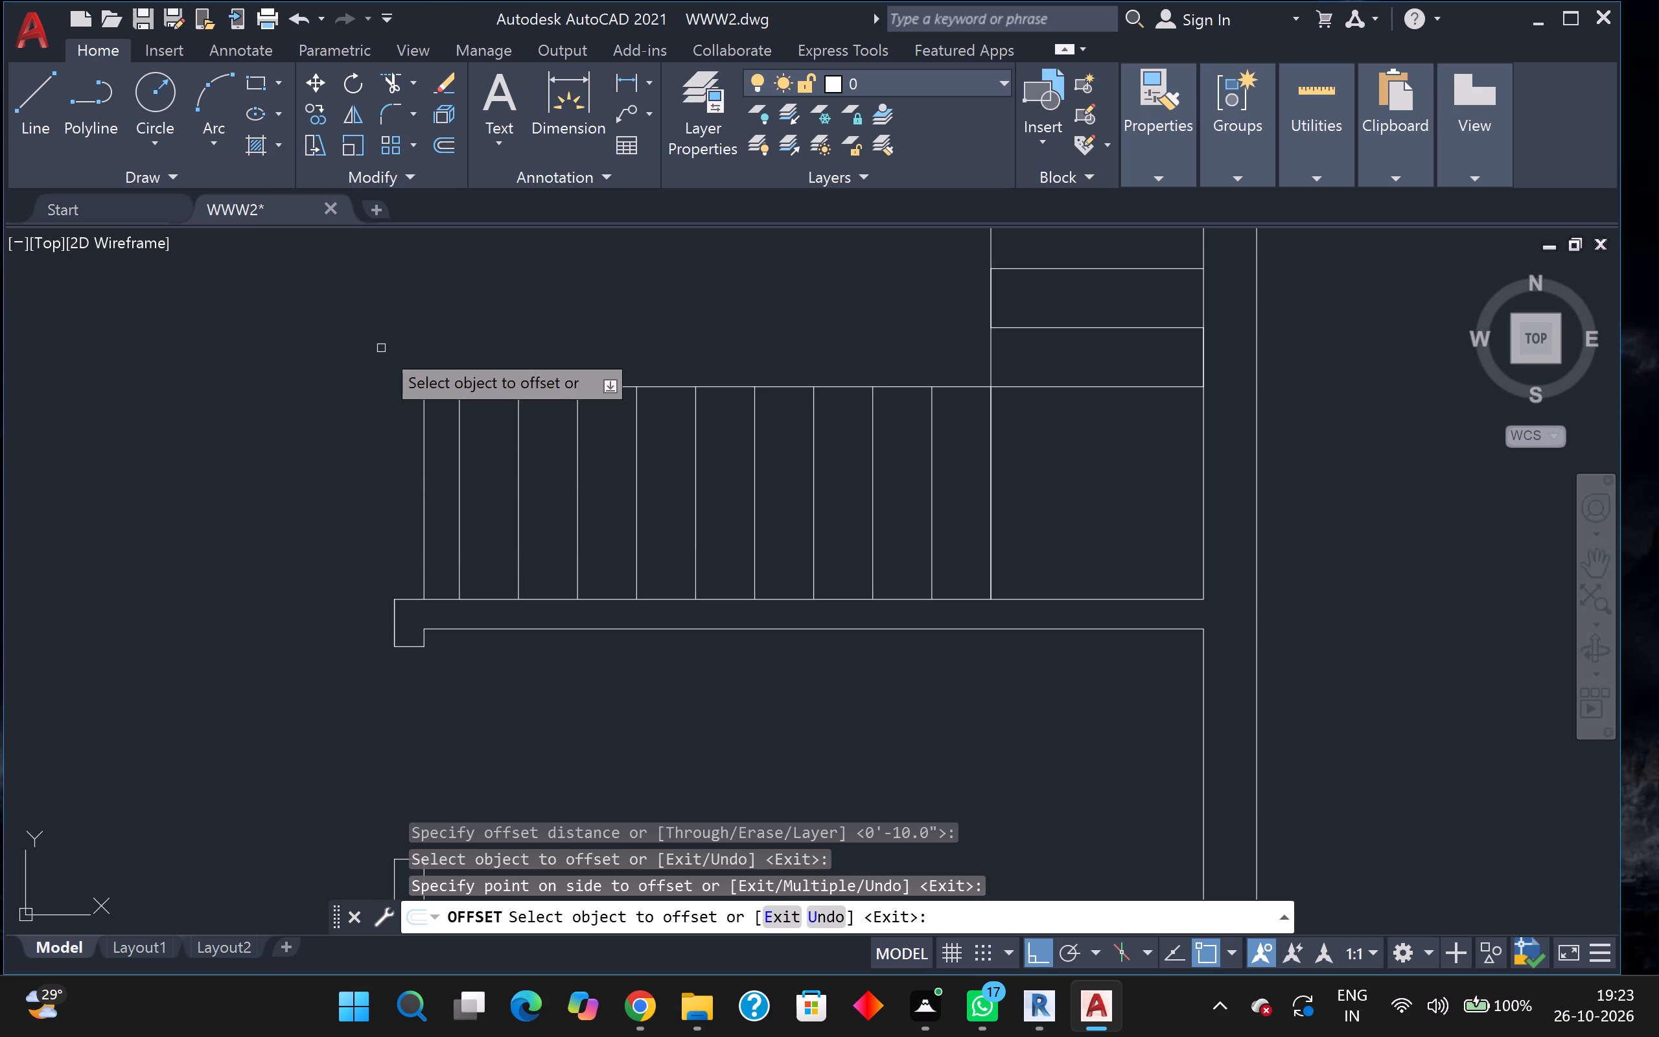
key("Escape")
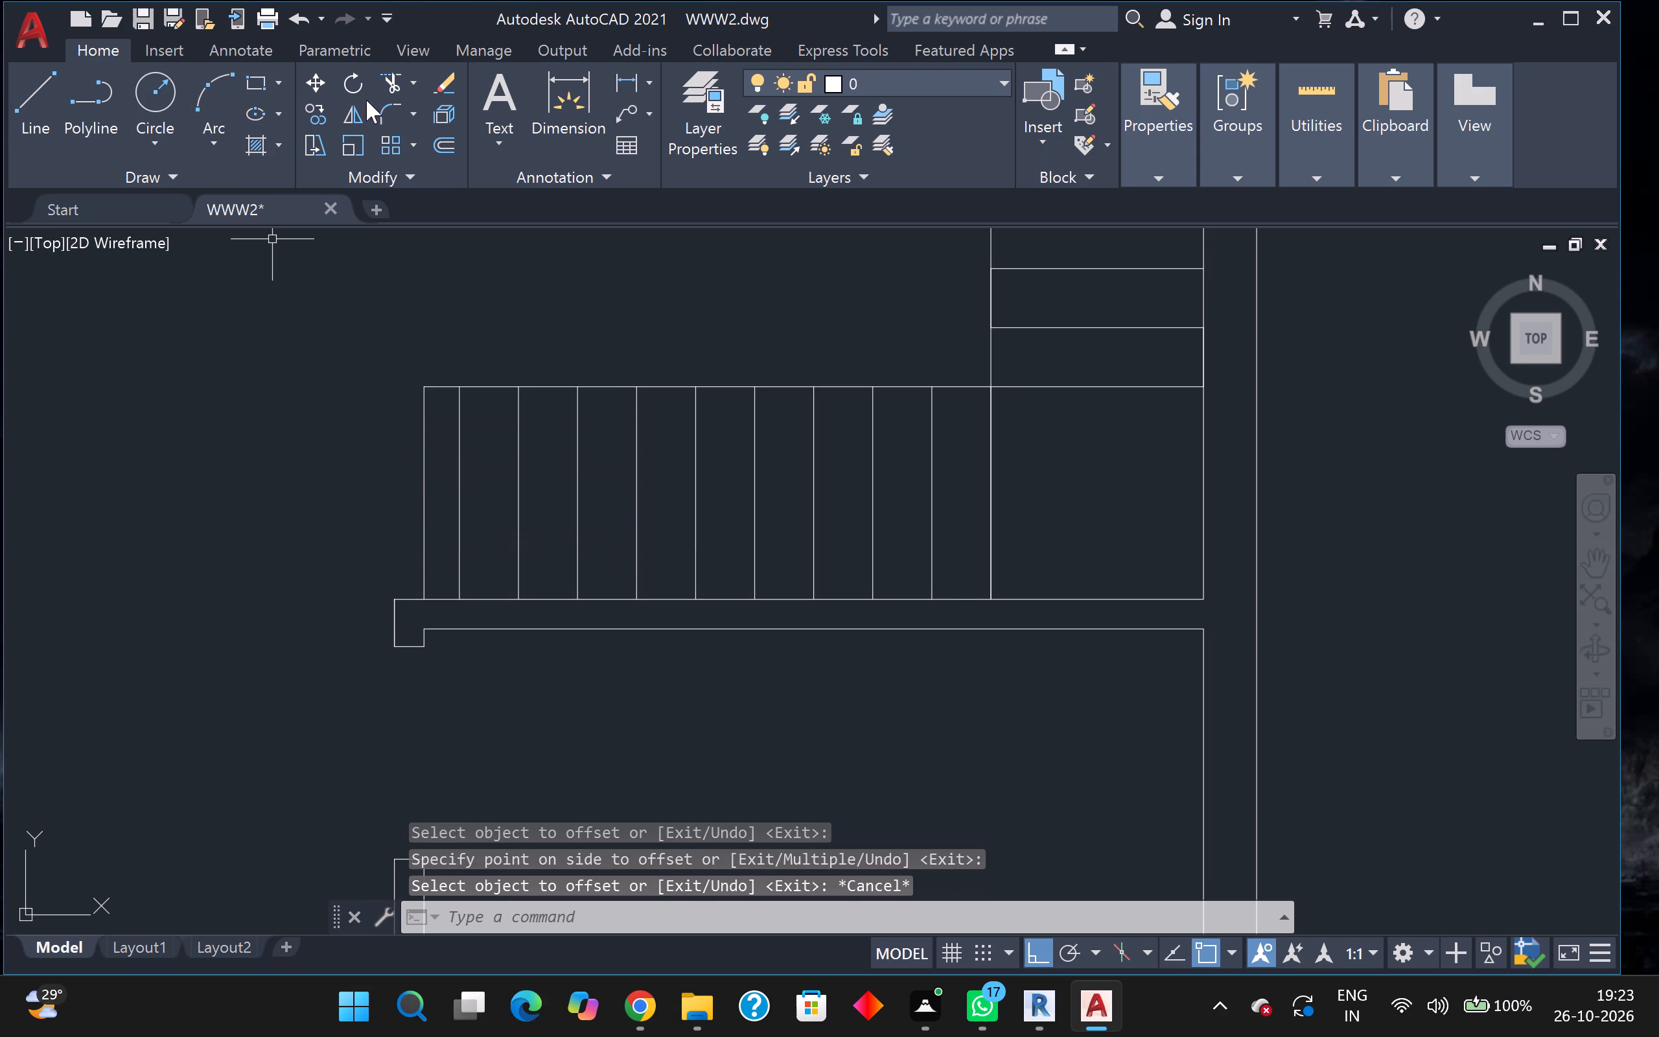
Trim away the vertical line and the top edge stub that extend west of the lower flight's last tread.
left_click(388, 86)
left_click(428, 439)
left_click(411, 439)
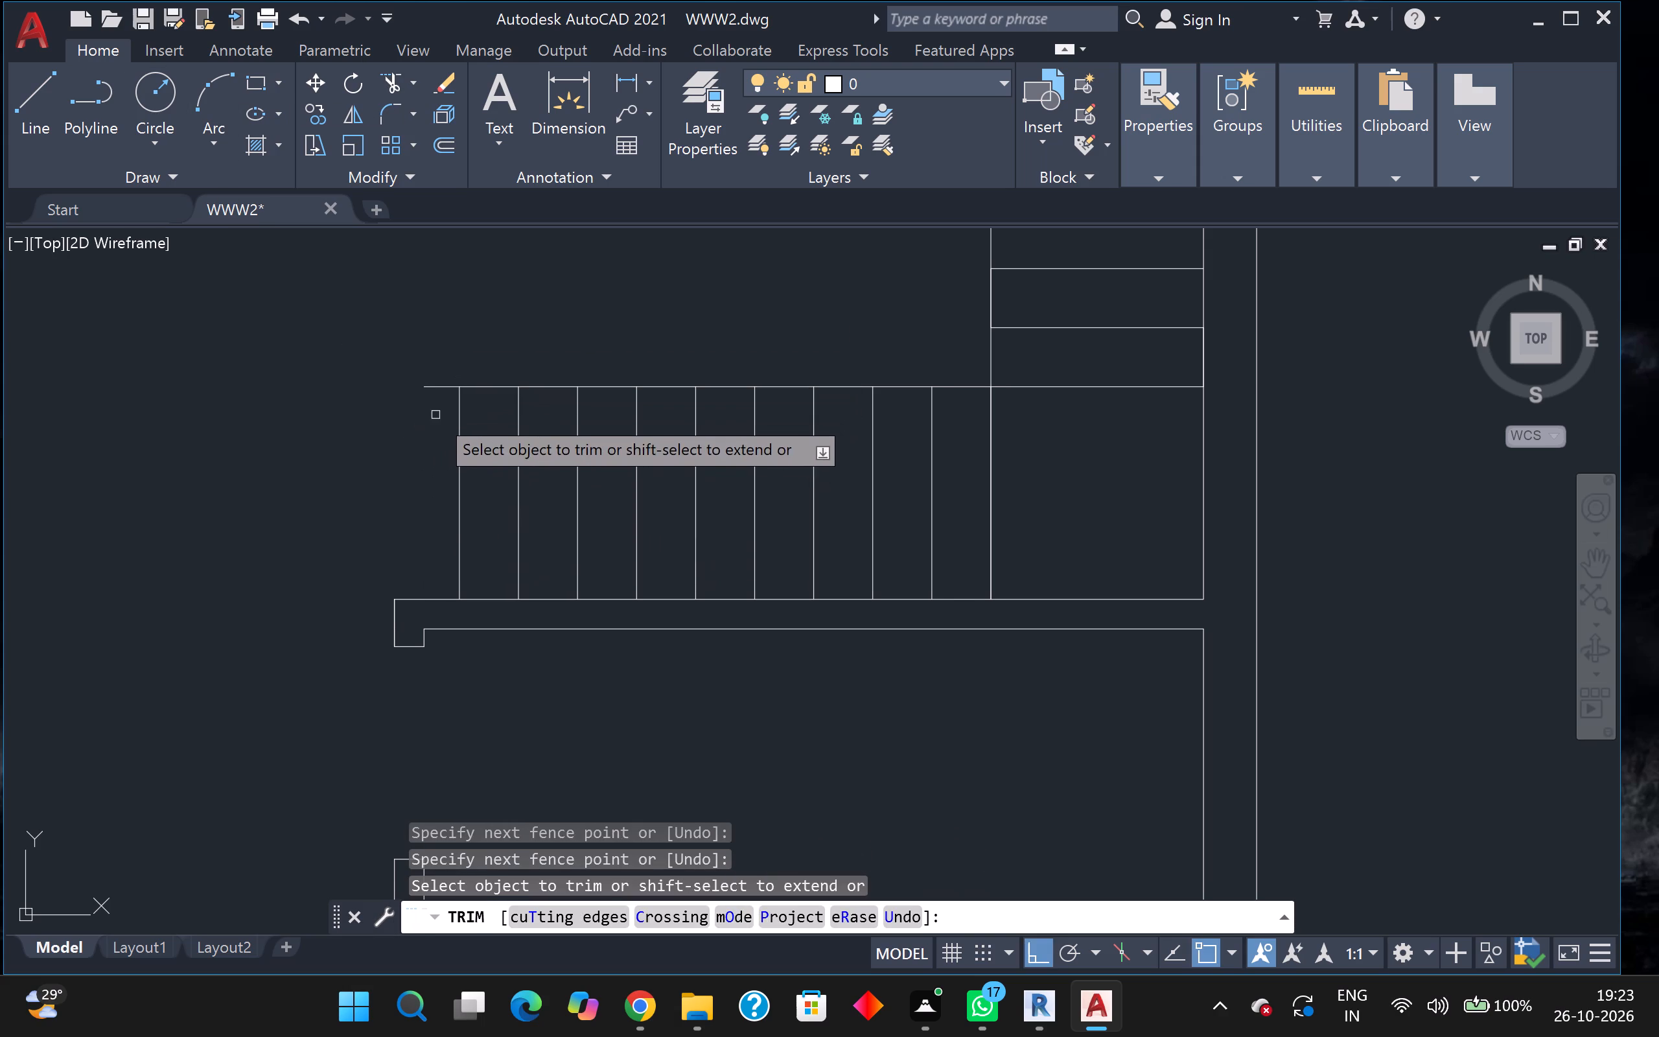
left_click(439, 414)
left_click(444, 364)
Trim off the part of the long vertical line that runs north beyond the upper treads.
scroll(404, 401, "down", 2)
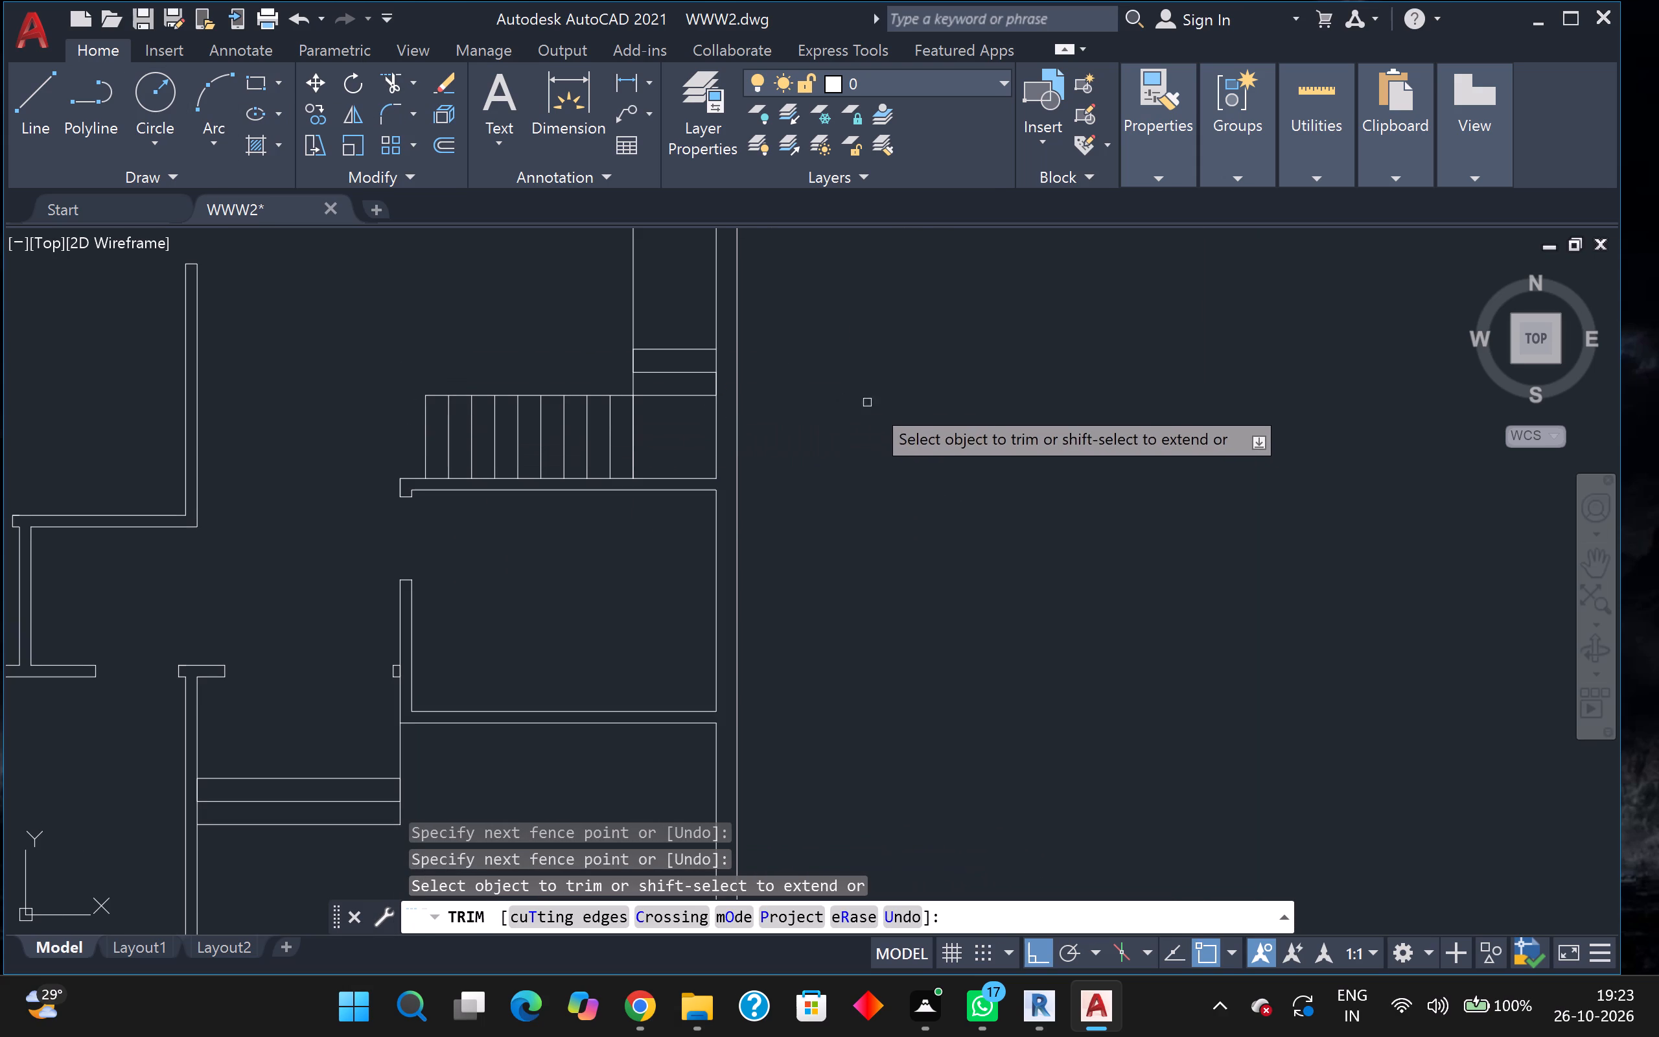
middle_click_drag(882, 407, 951, 574)
scroll(723, 437, "up", 2)
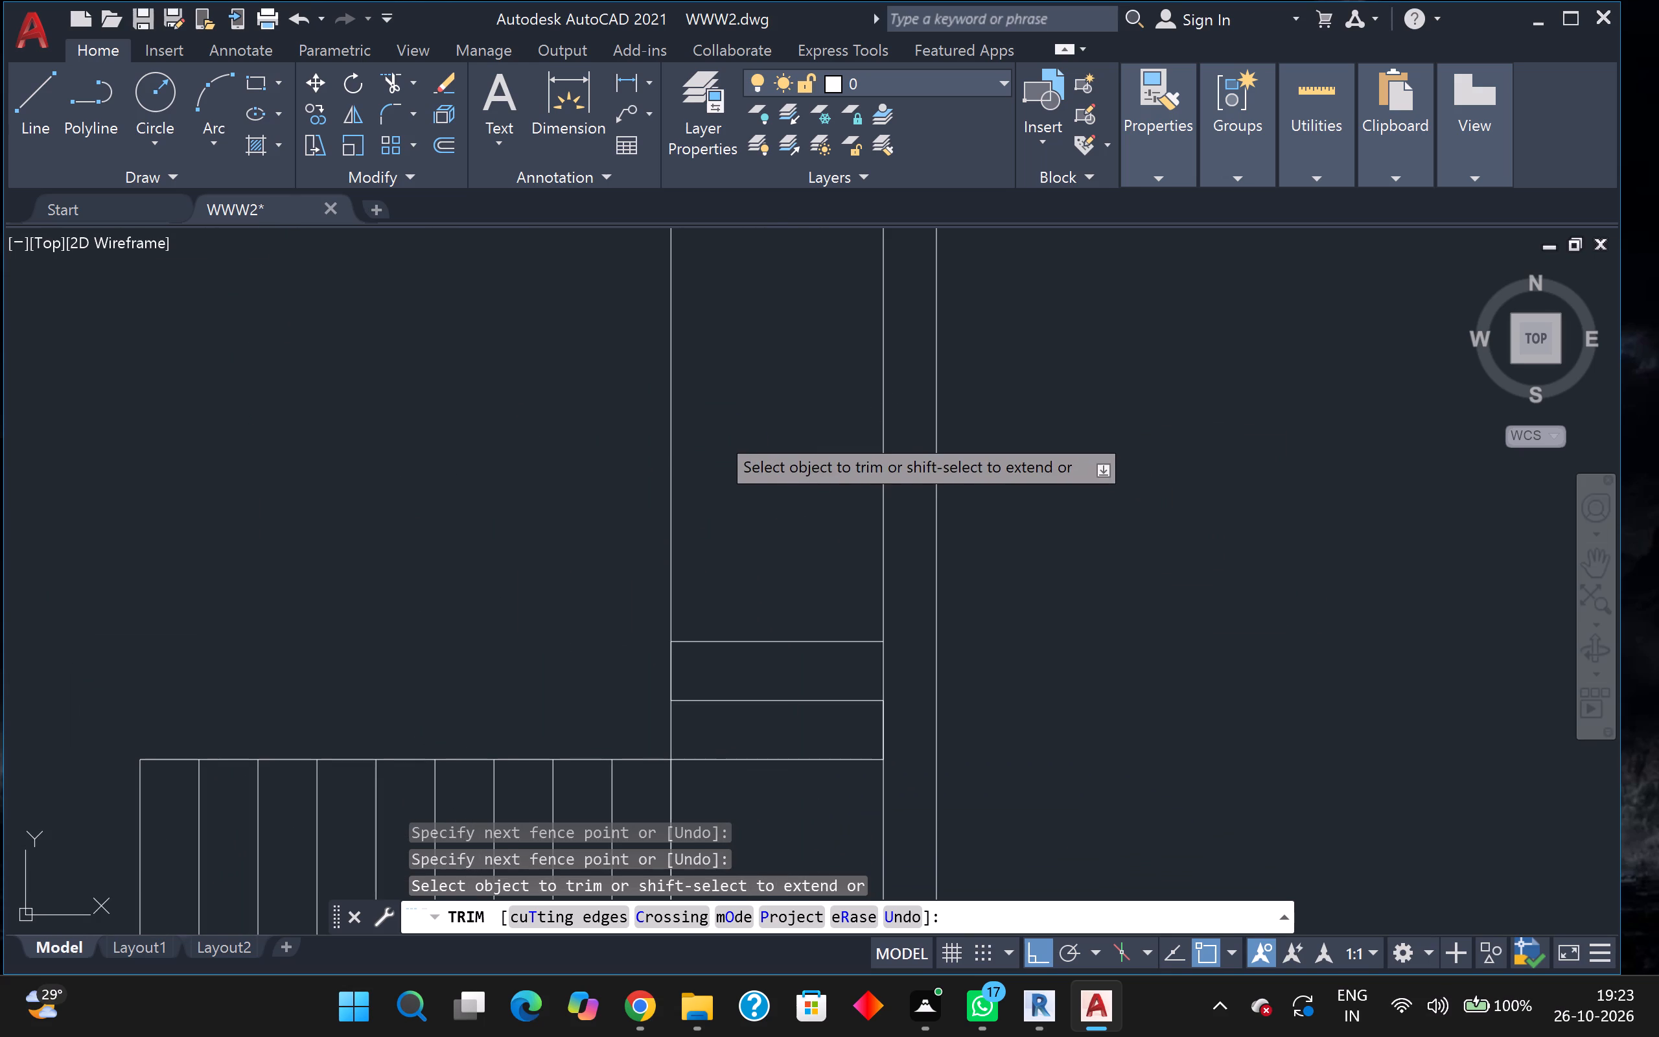
left_click(716, 432)
left_click(646, 440)
Look over the trimmed staircase and the room layout of the whole new plan.
scroll(668, 441, "down", 3)
middle_click_drag(920, 487, 914, 456)
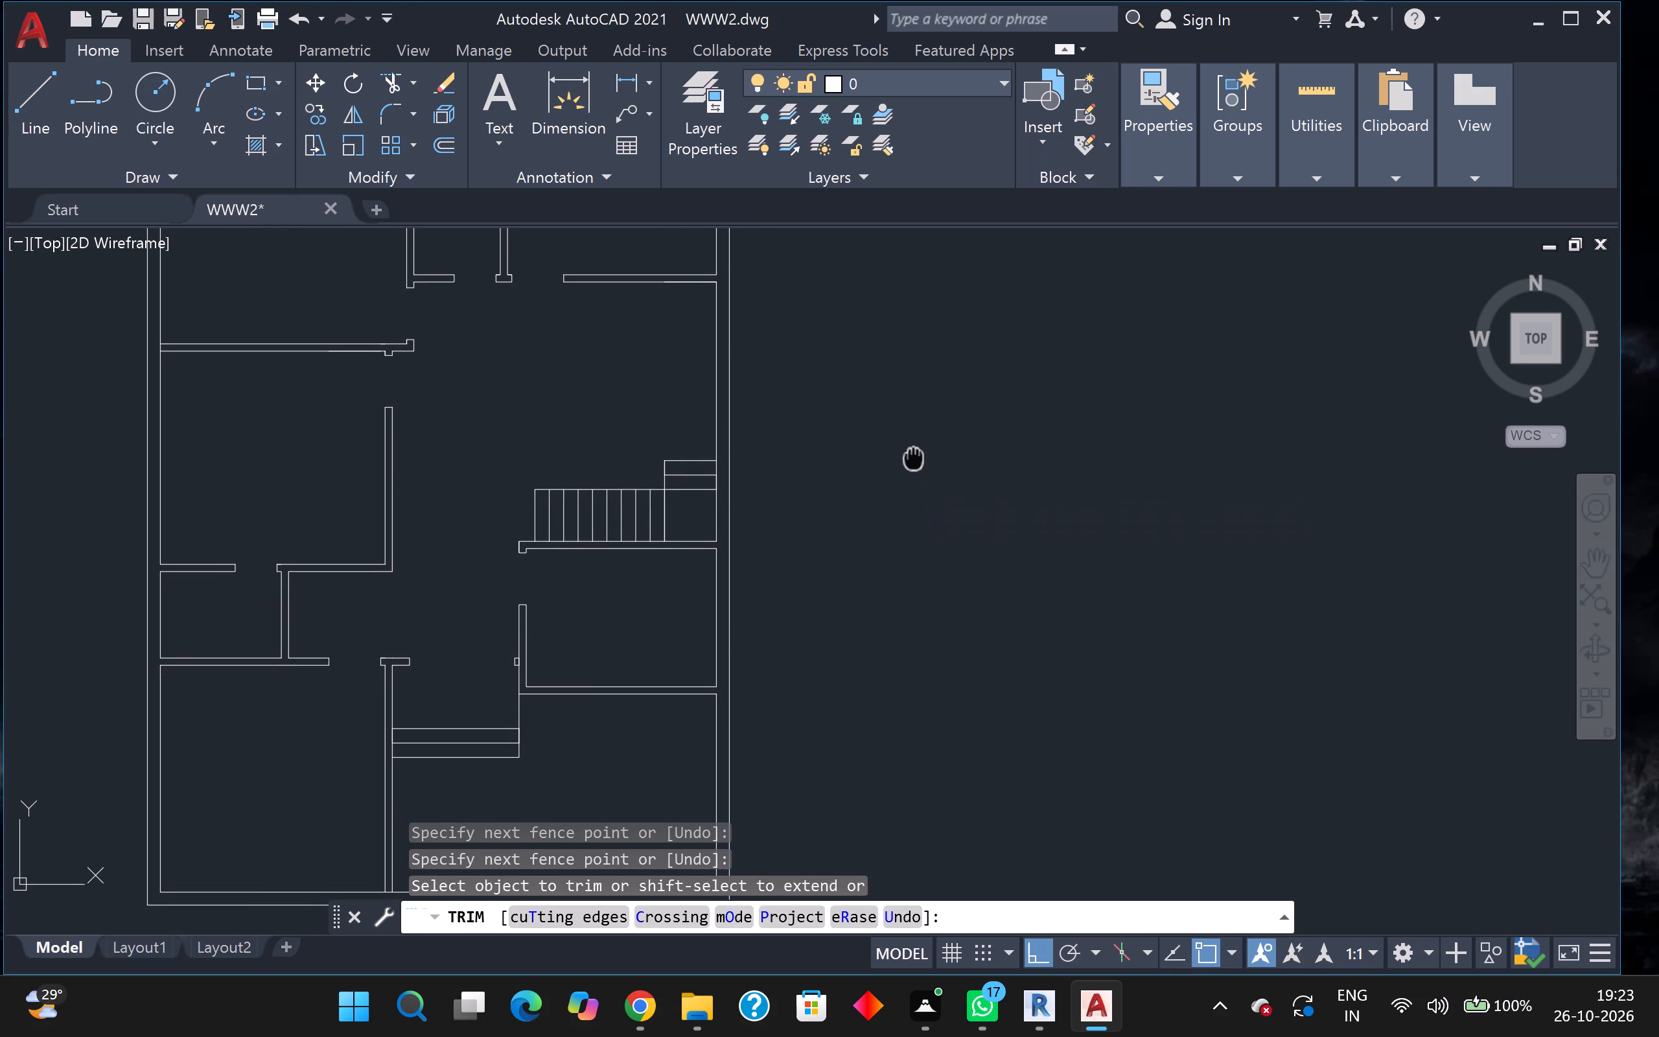
middle_click_drag(914, 456, 917, 456)
scroll(775, 559, "up", 1)
scroll(775, 559, "down", 1)
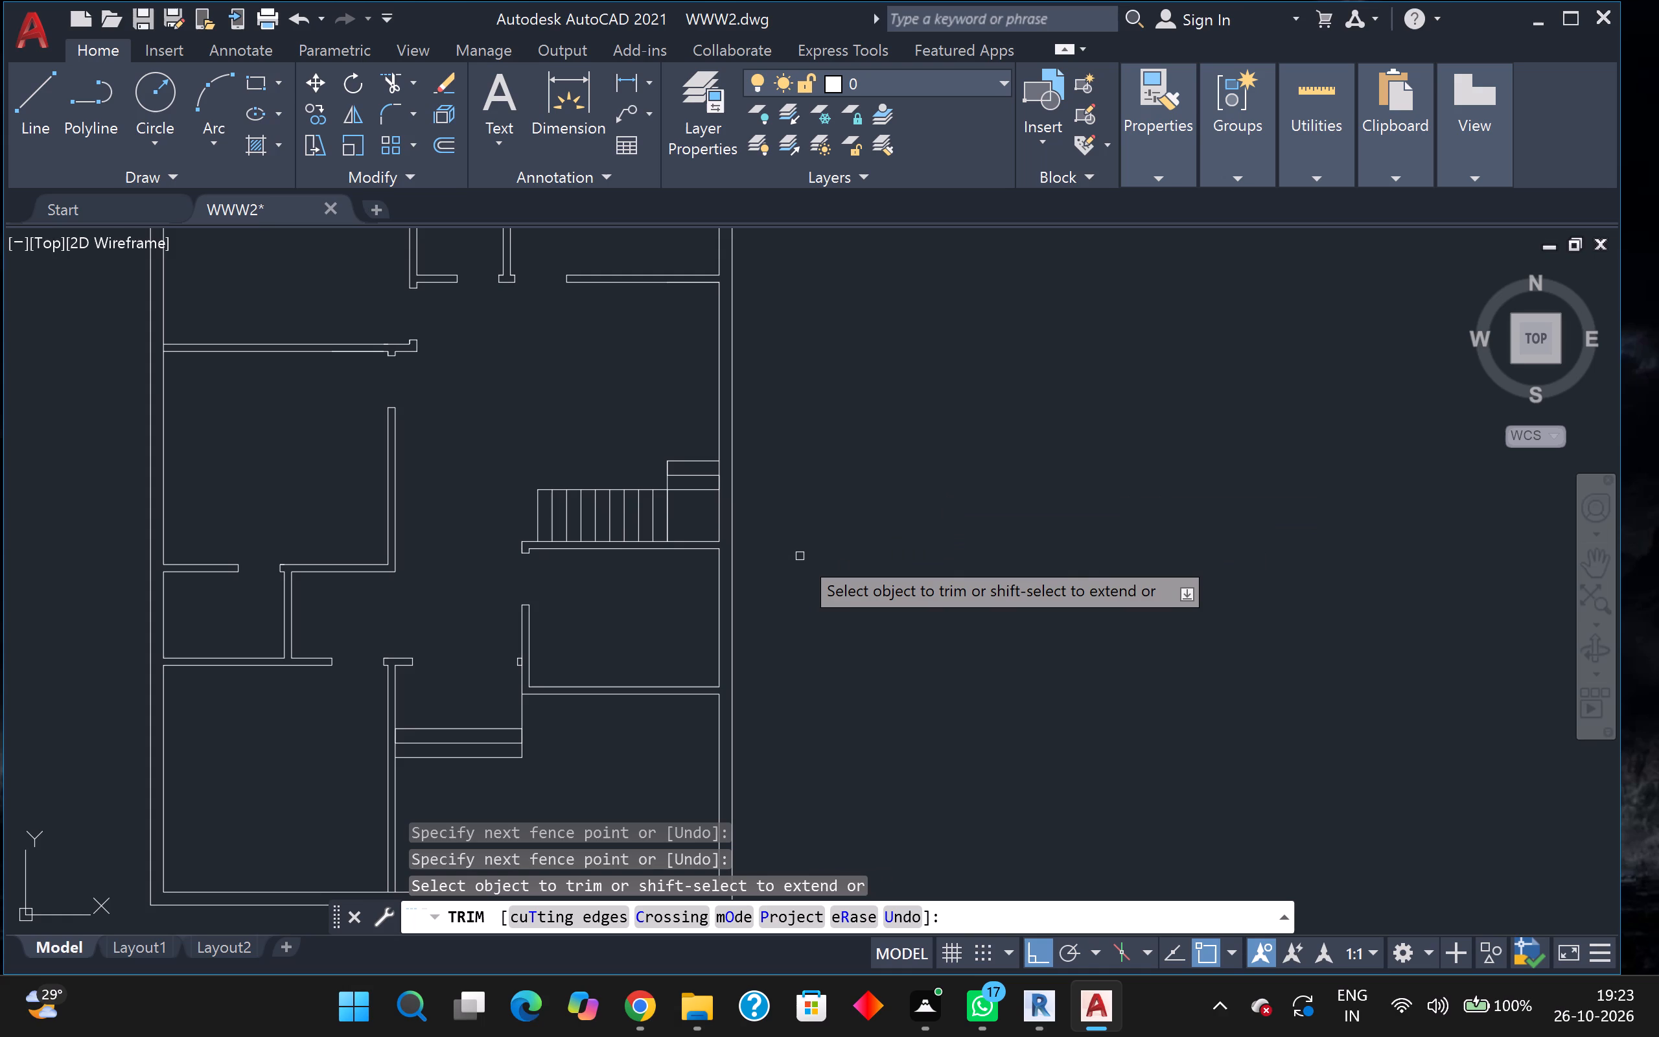
scroll(662, 547, "down", 1)
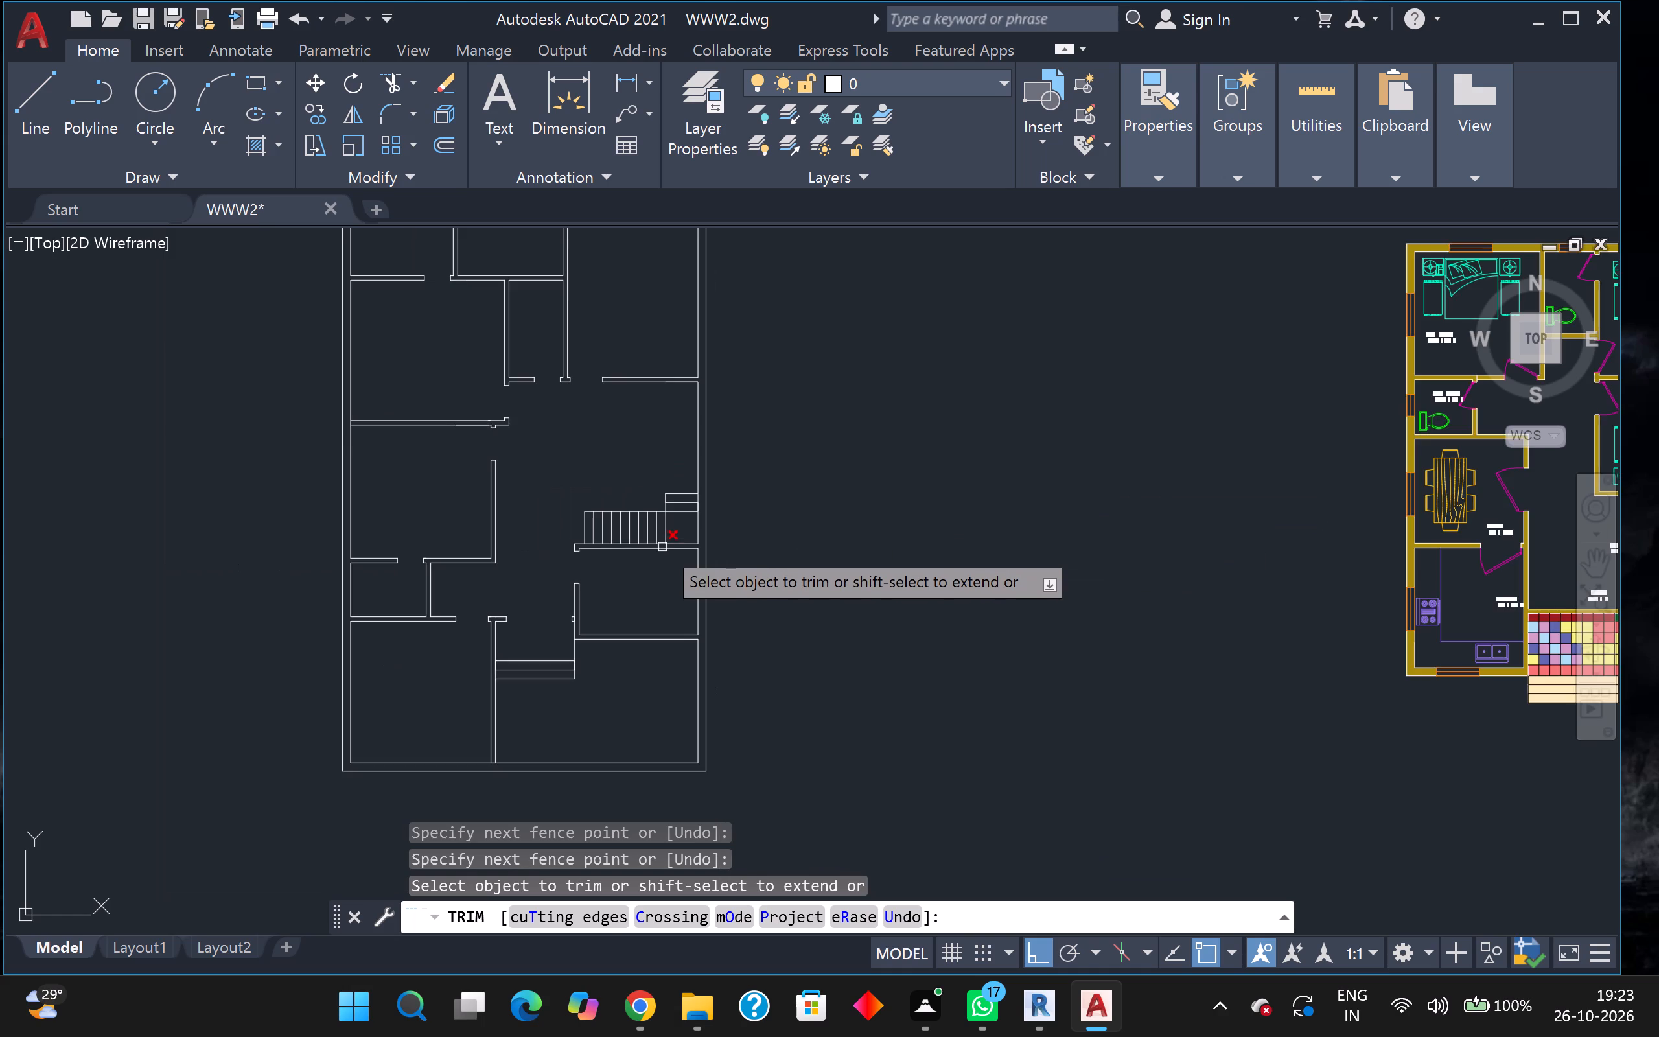
scroll(680, 535, "down", 2)
middle_click_drag(762, 508, 1061, 642)
scroll(958, 595, "up", 3)
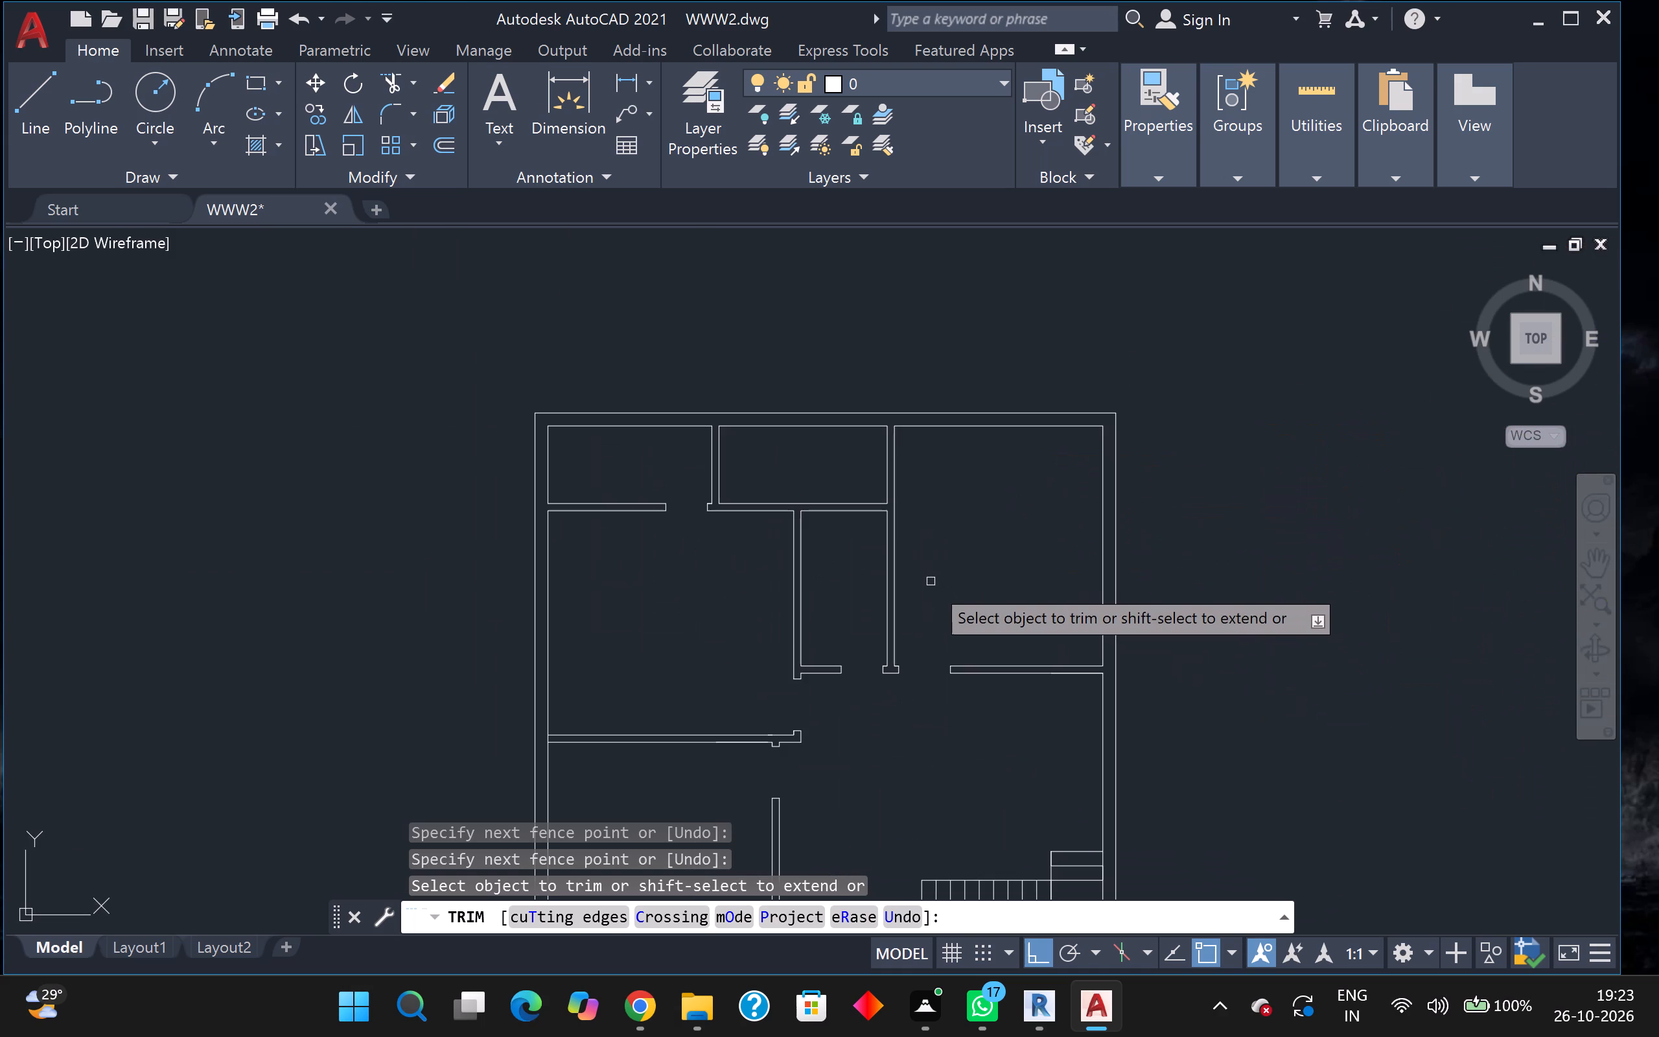
scroll(931, 593, "down", 3)
scroll(1006, 649, "up", 2)
middle_click_drag(1007, 649, 823, 559)
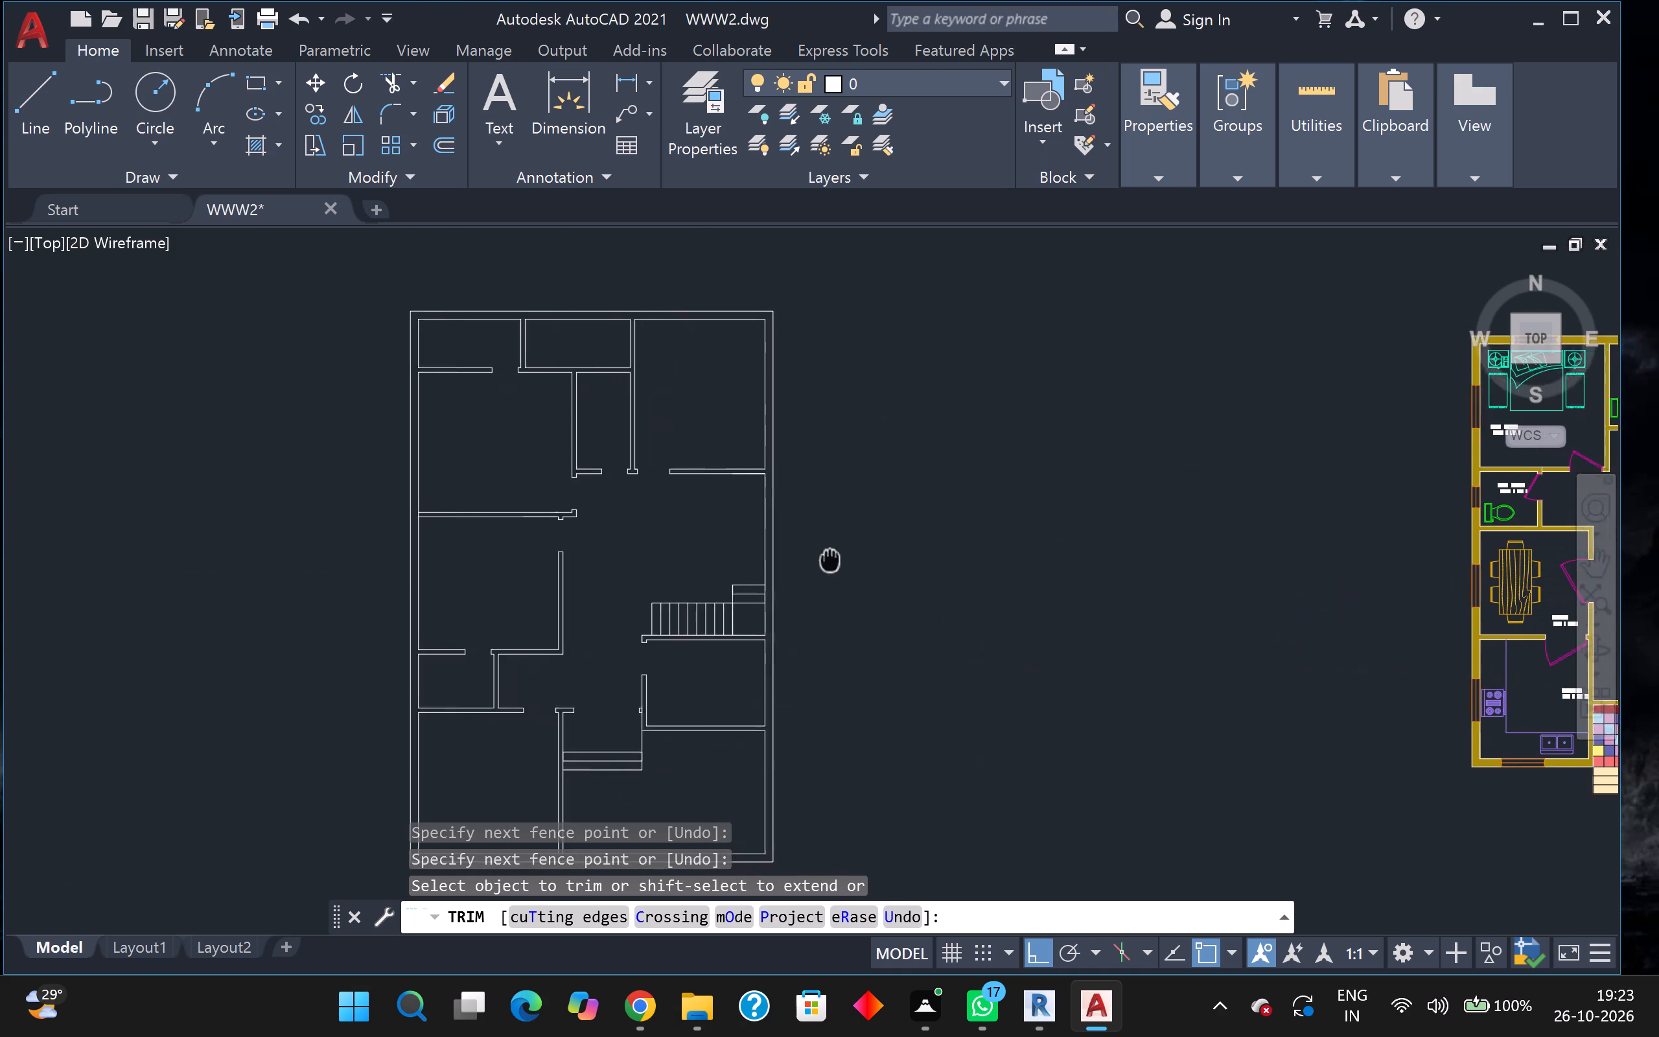
middle_click_drag(823, 559, 655, 582)
key("Escape")
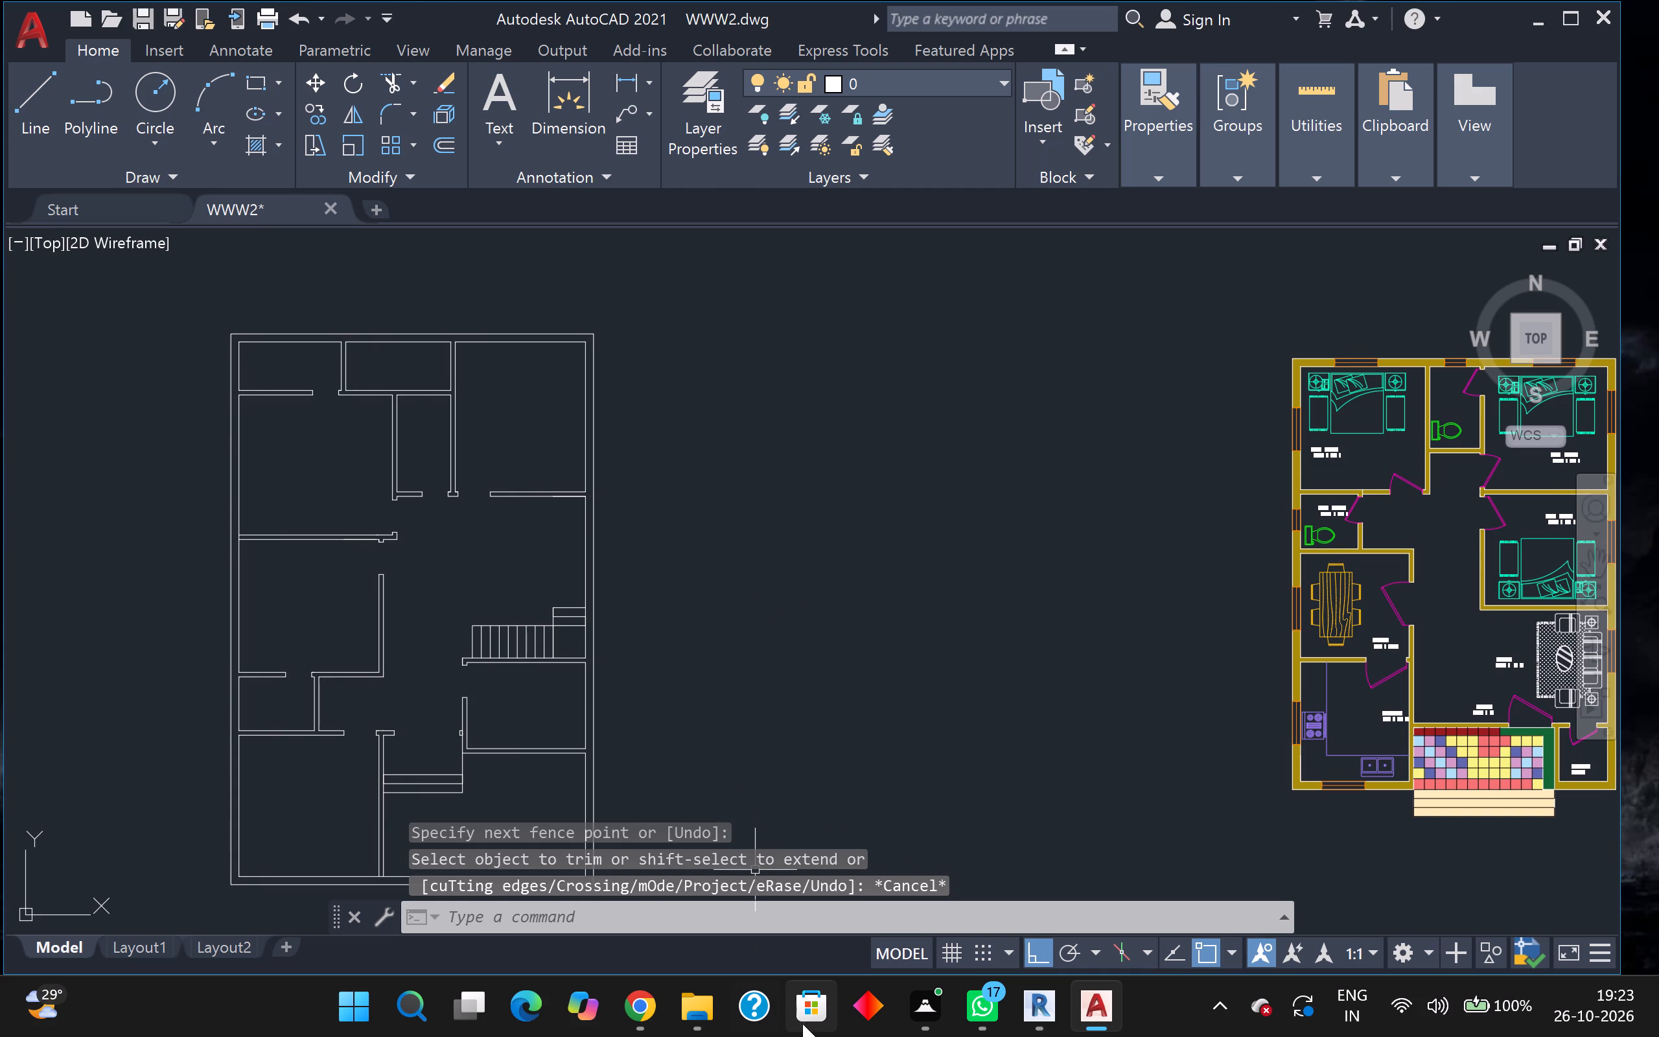
Copy the bed set from the yellow-walled plan's northwest bedroom into the new plan's northeast room, with Ortho off.
scroll(822, 1013, "down", 2)
scroll(1013, 847, "down", 2)
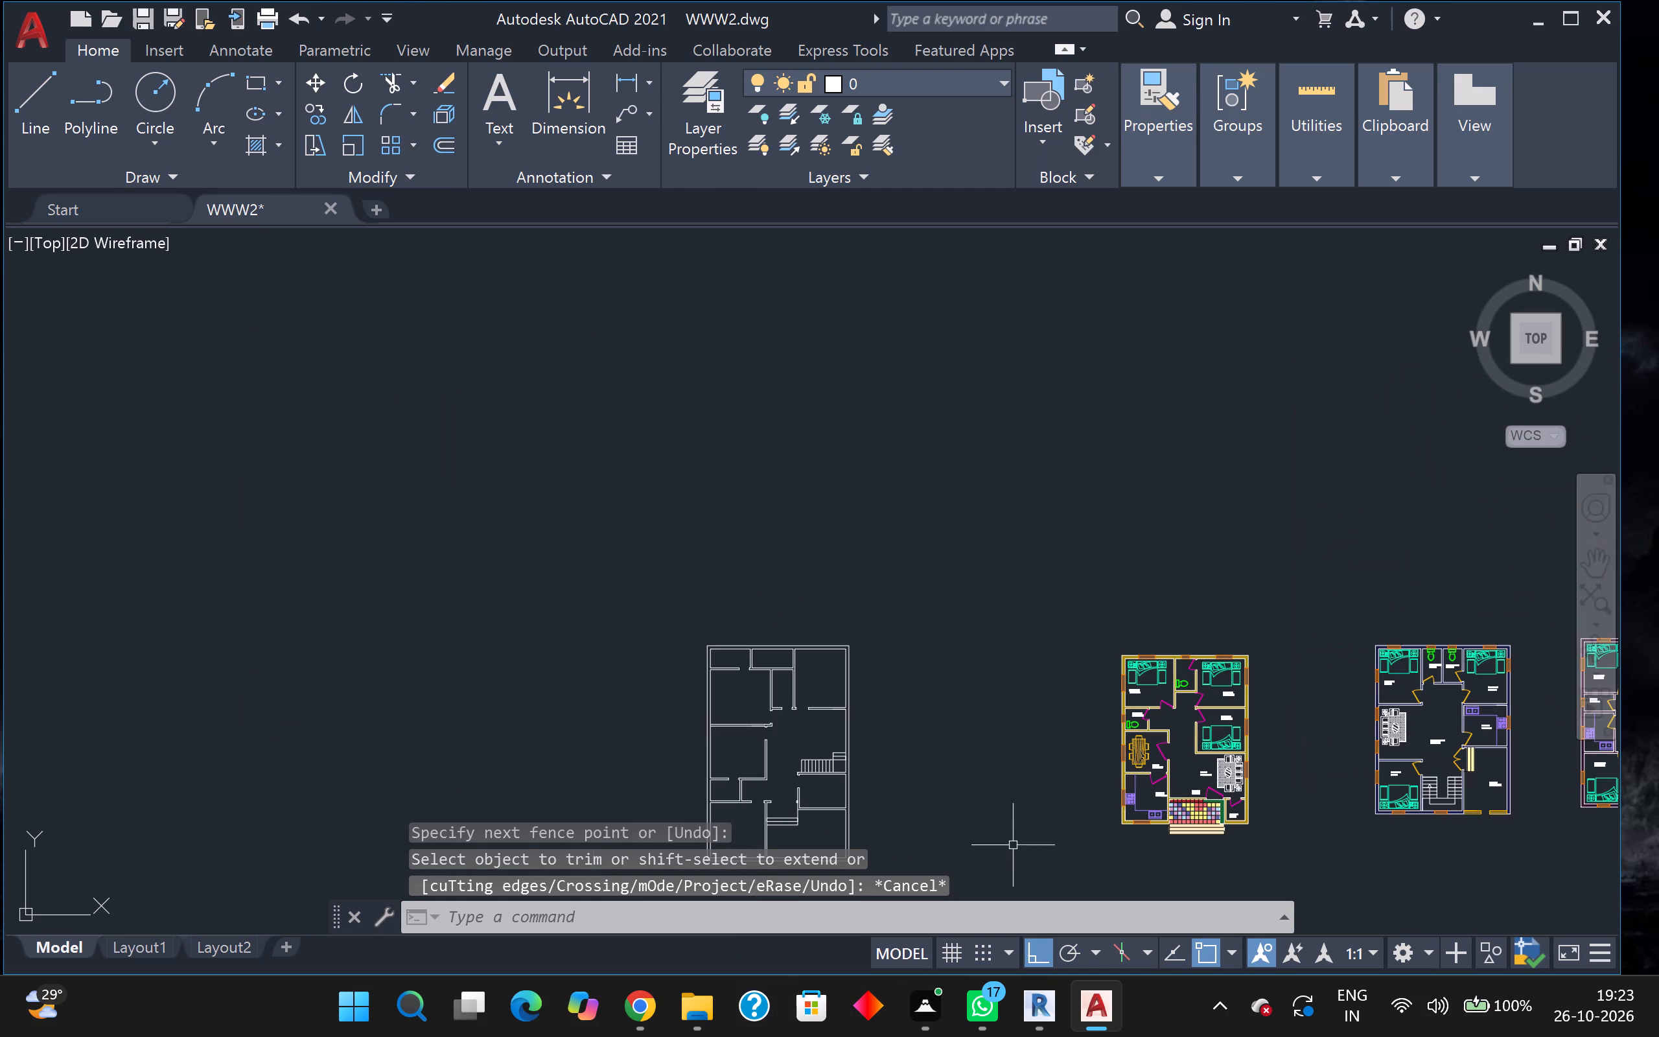
scroll(1157, 666, "up", 2)
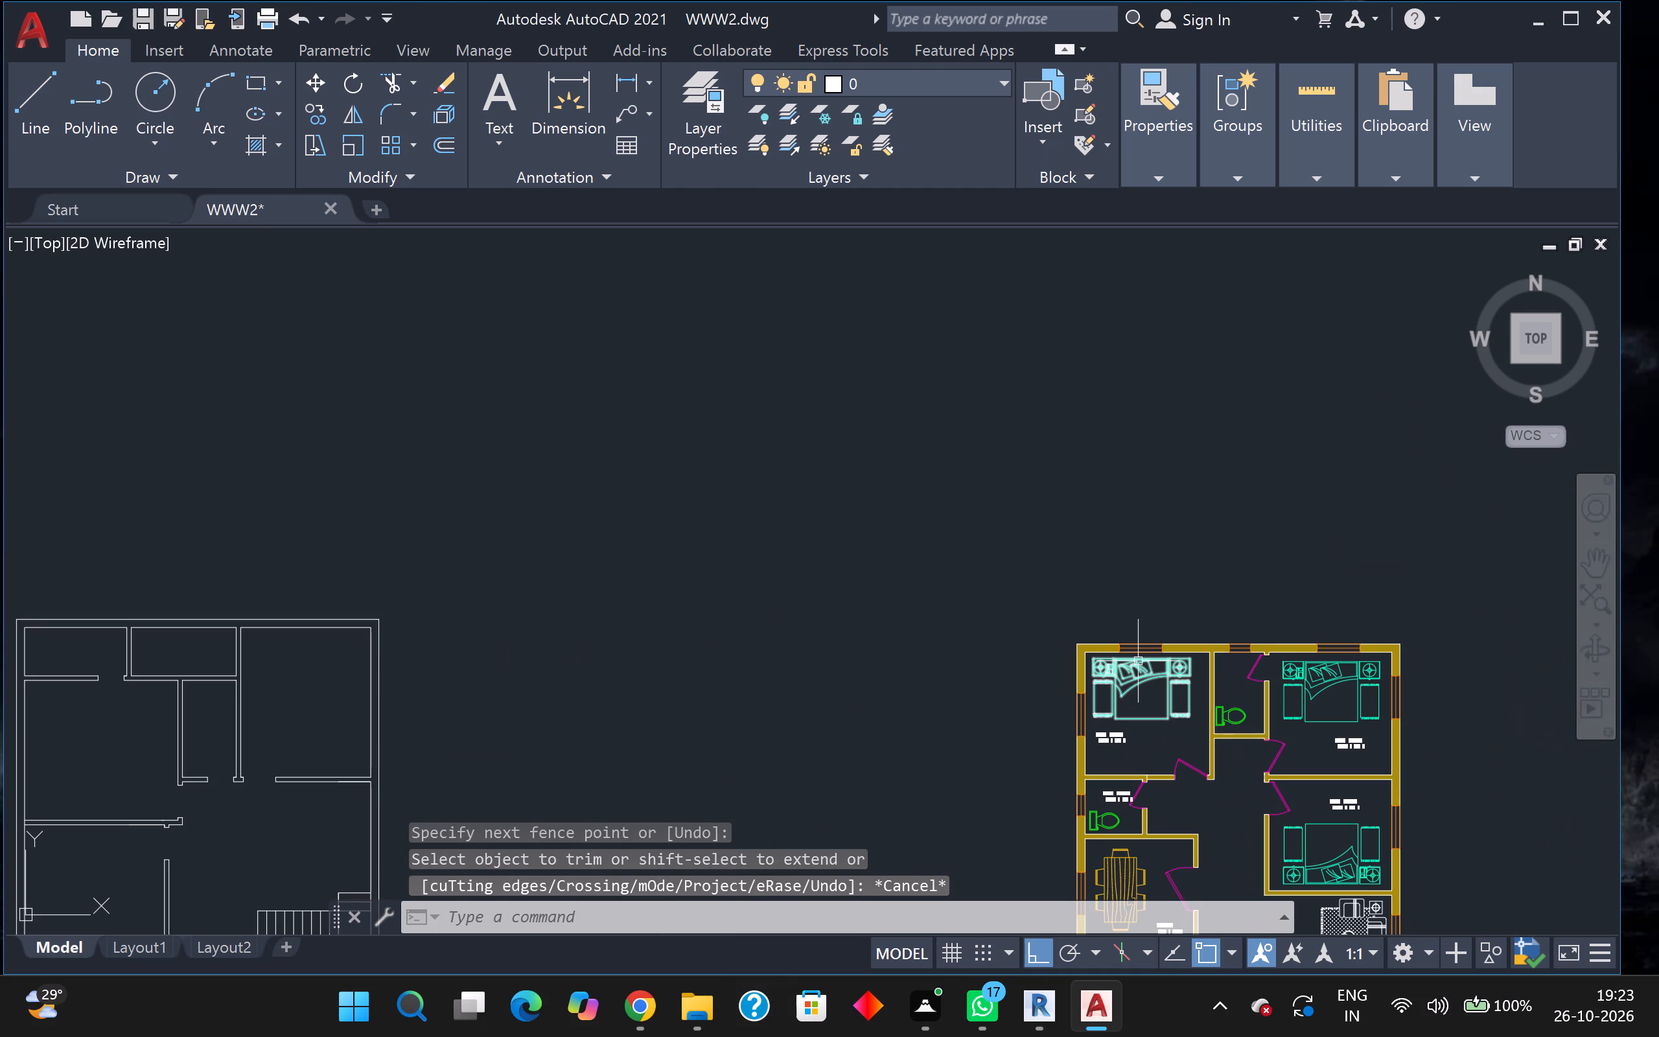
scroll(1139, 672, "down", 1)
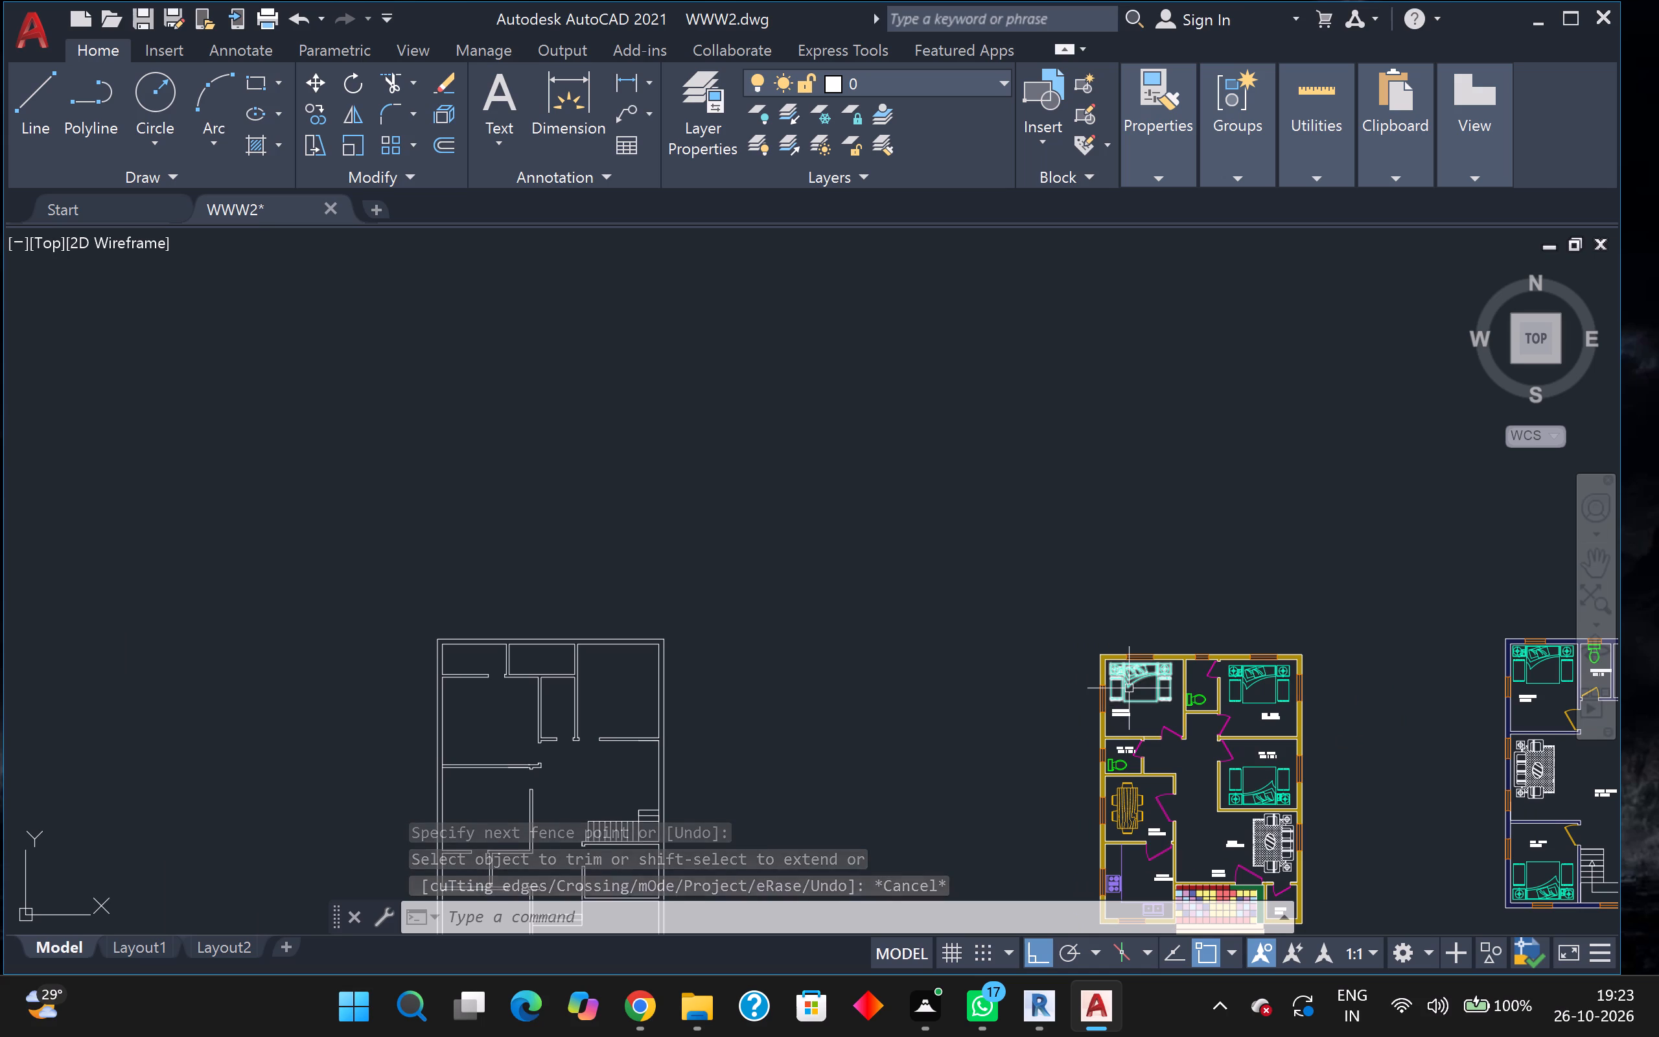
left_click(1129, 688)
key("c")
key("o")
key("Return")
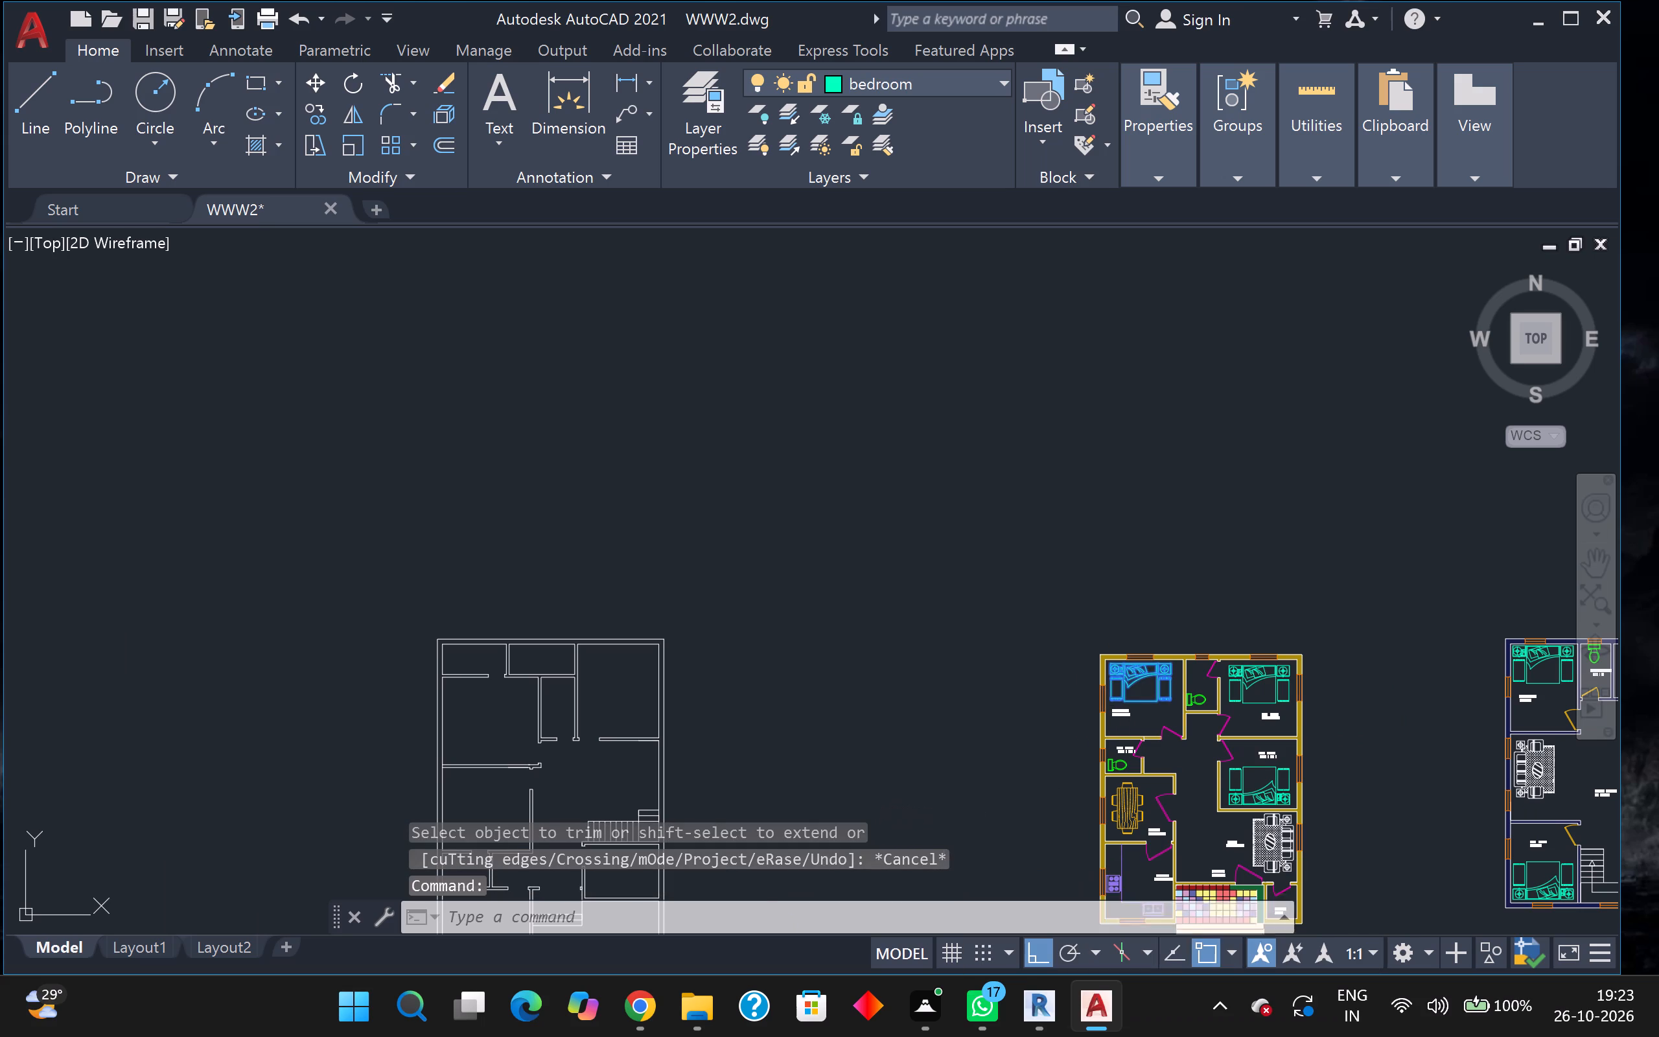
left_click_drag(1154, 697, 1124, 706)
middle_click_drag(803, 768, 979, 816)
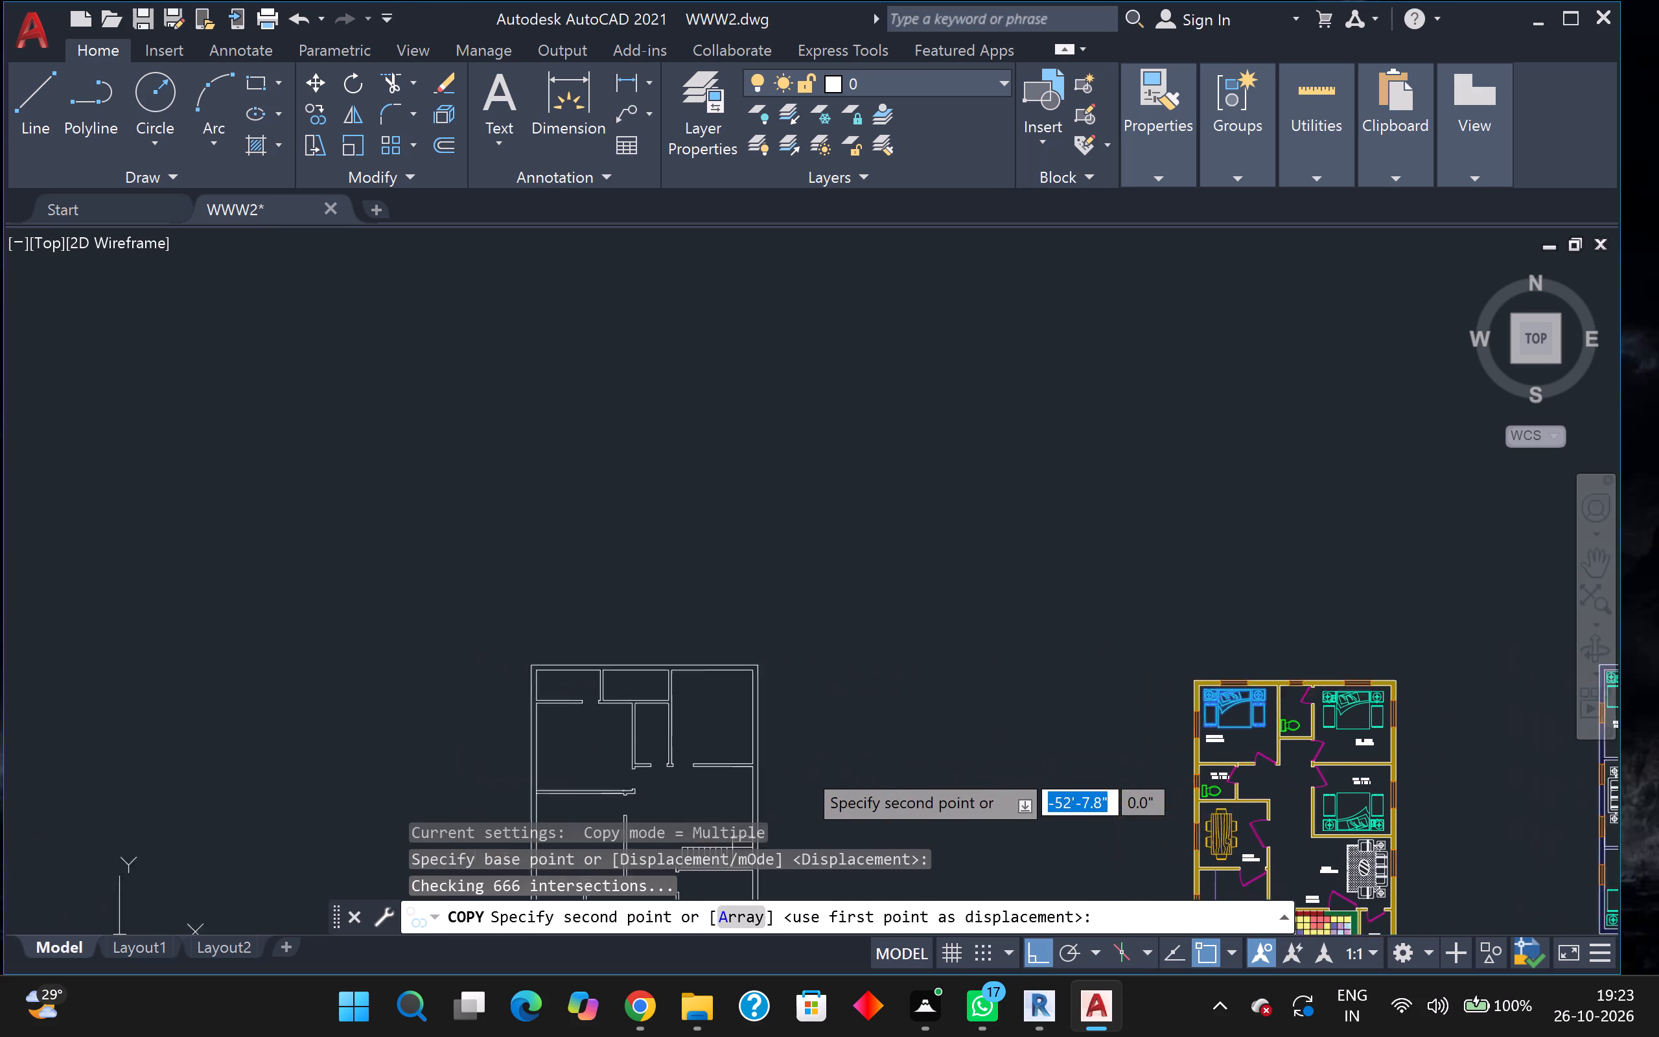
middle_click_drag(979, 816, 1084, 841)
scroll(975, 815, "up", 1)
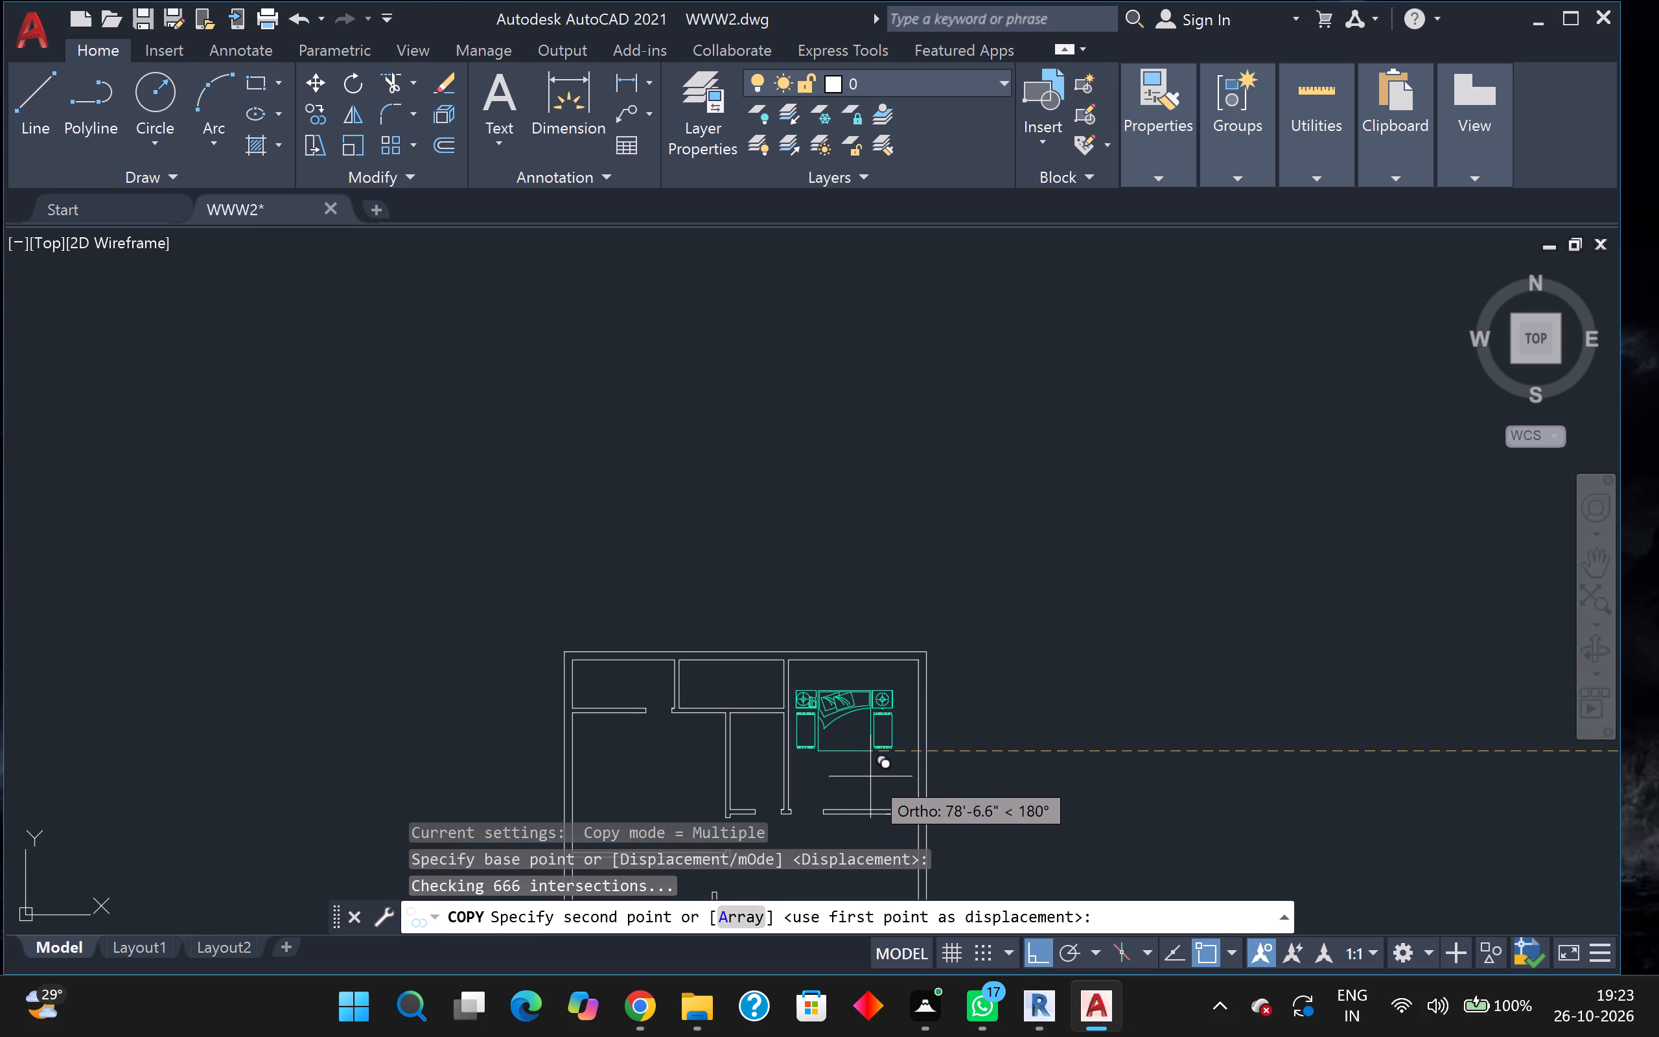
key("F8")
scroll(870, 776, "up", 2)
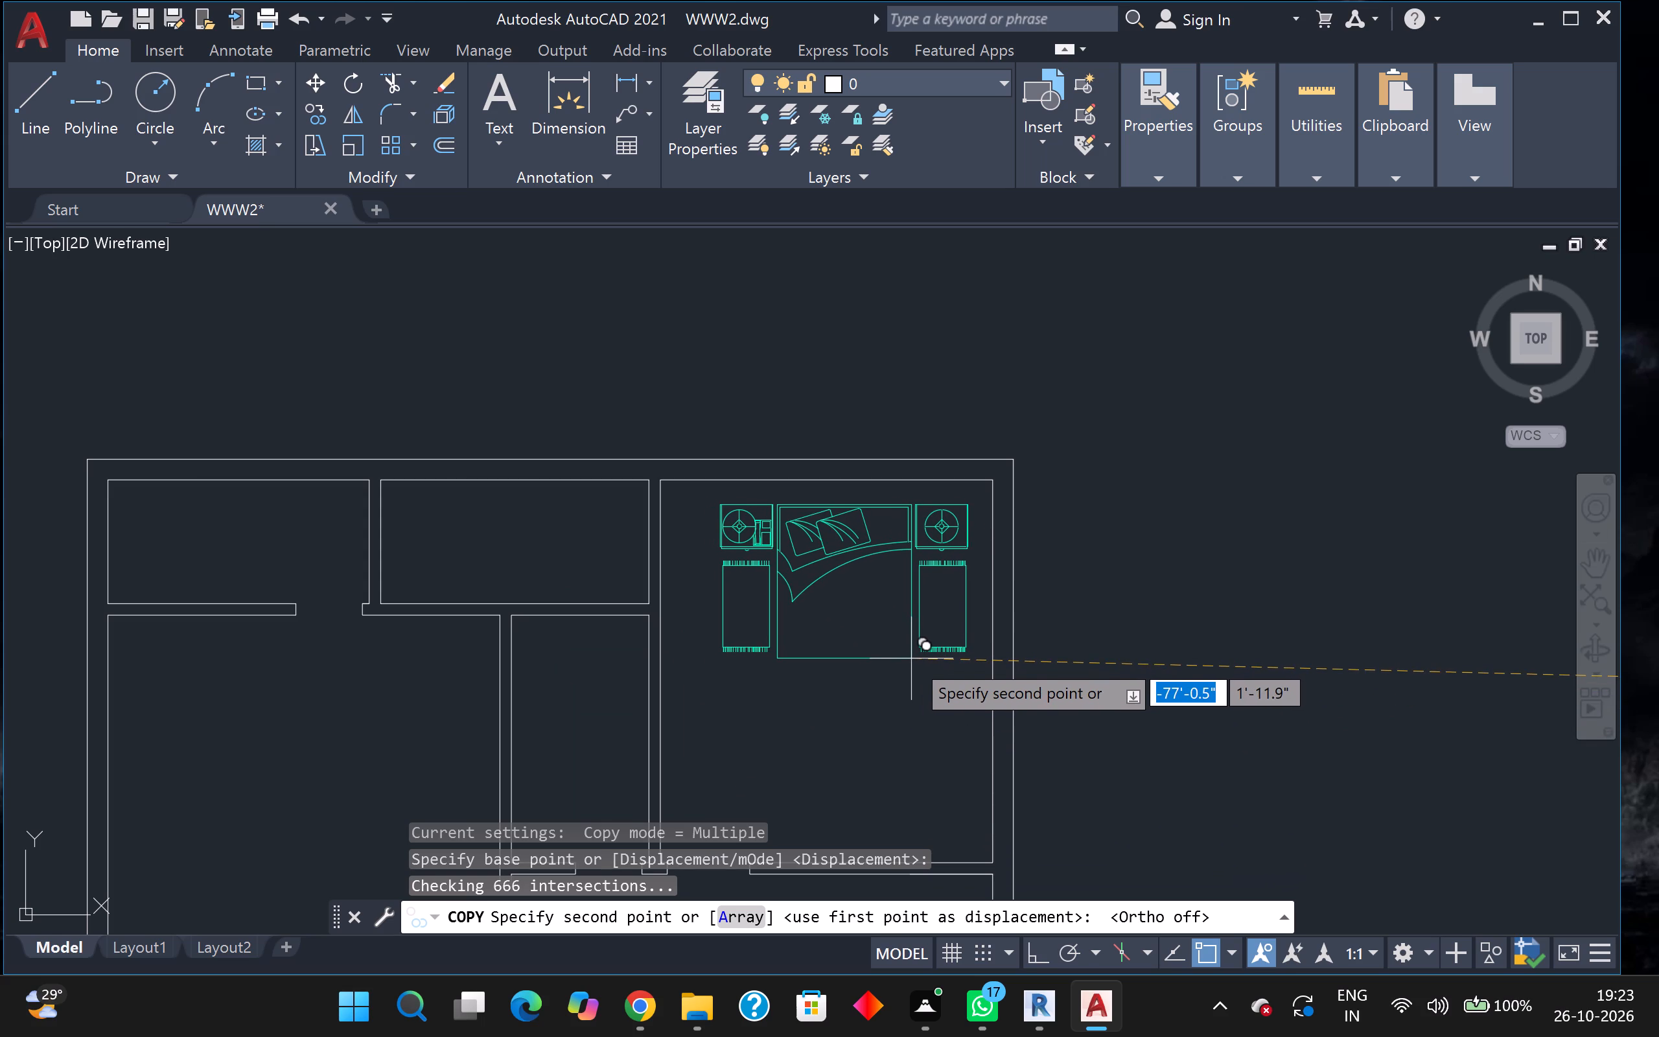
left_click(912, 649)
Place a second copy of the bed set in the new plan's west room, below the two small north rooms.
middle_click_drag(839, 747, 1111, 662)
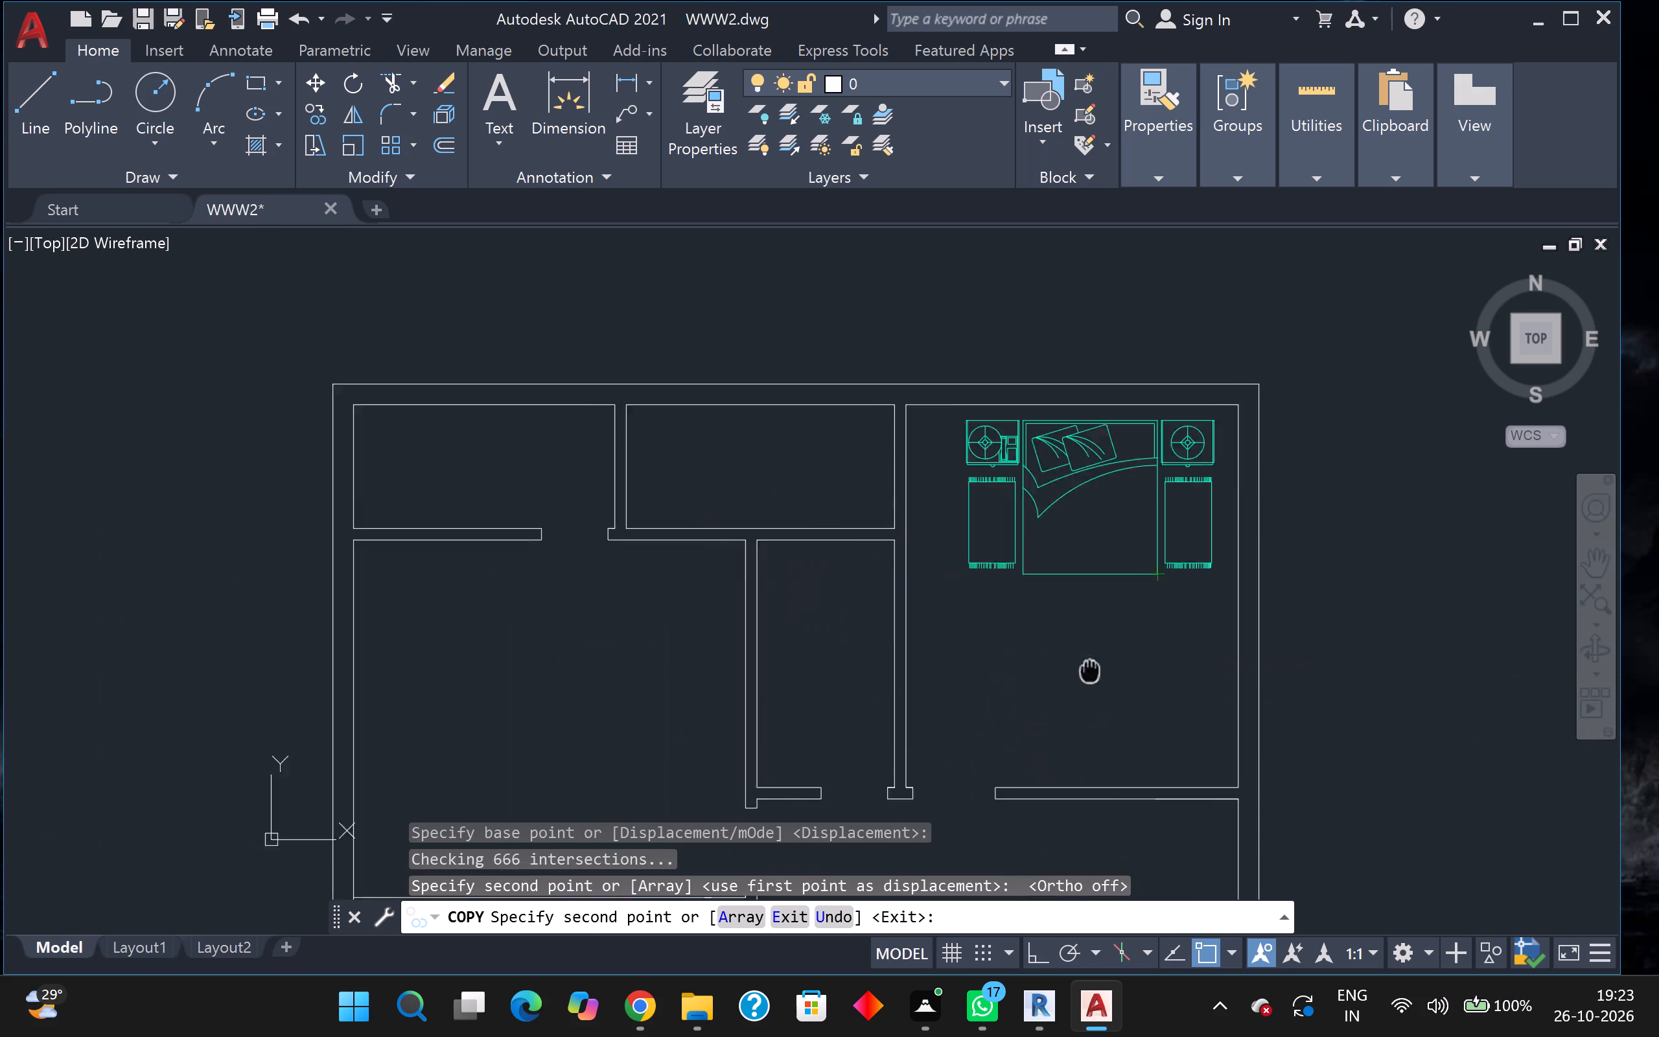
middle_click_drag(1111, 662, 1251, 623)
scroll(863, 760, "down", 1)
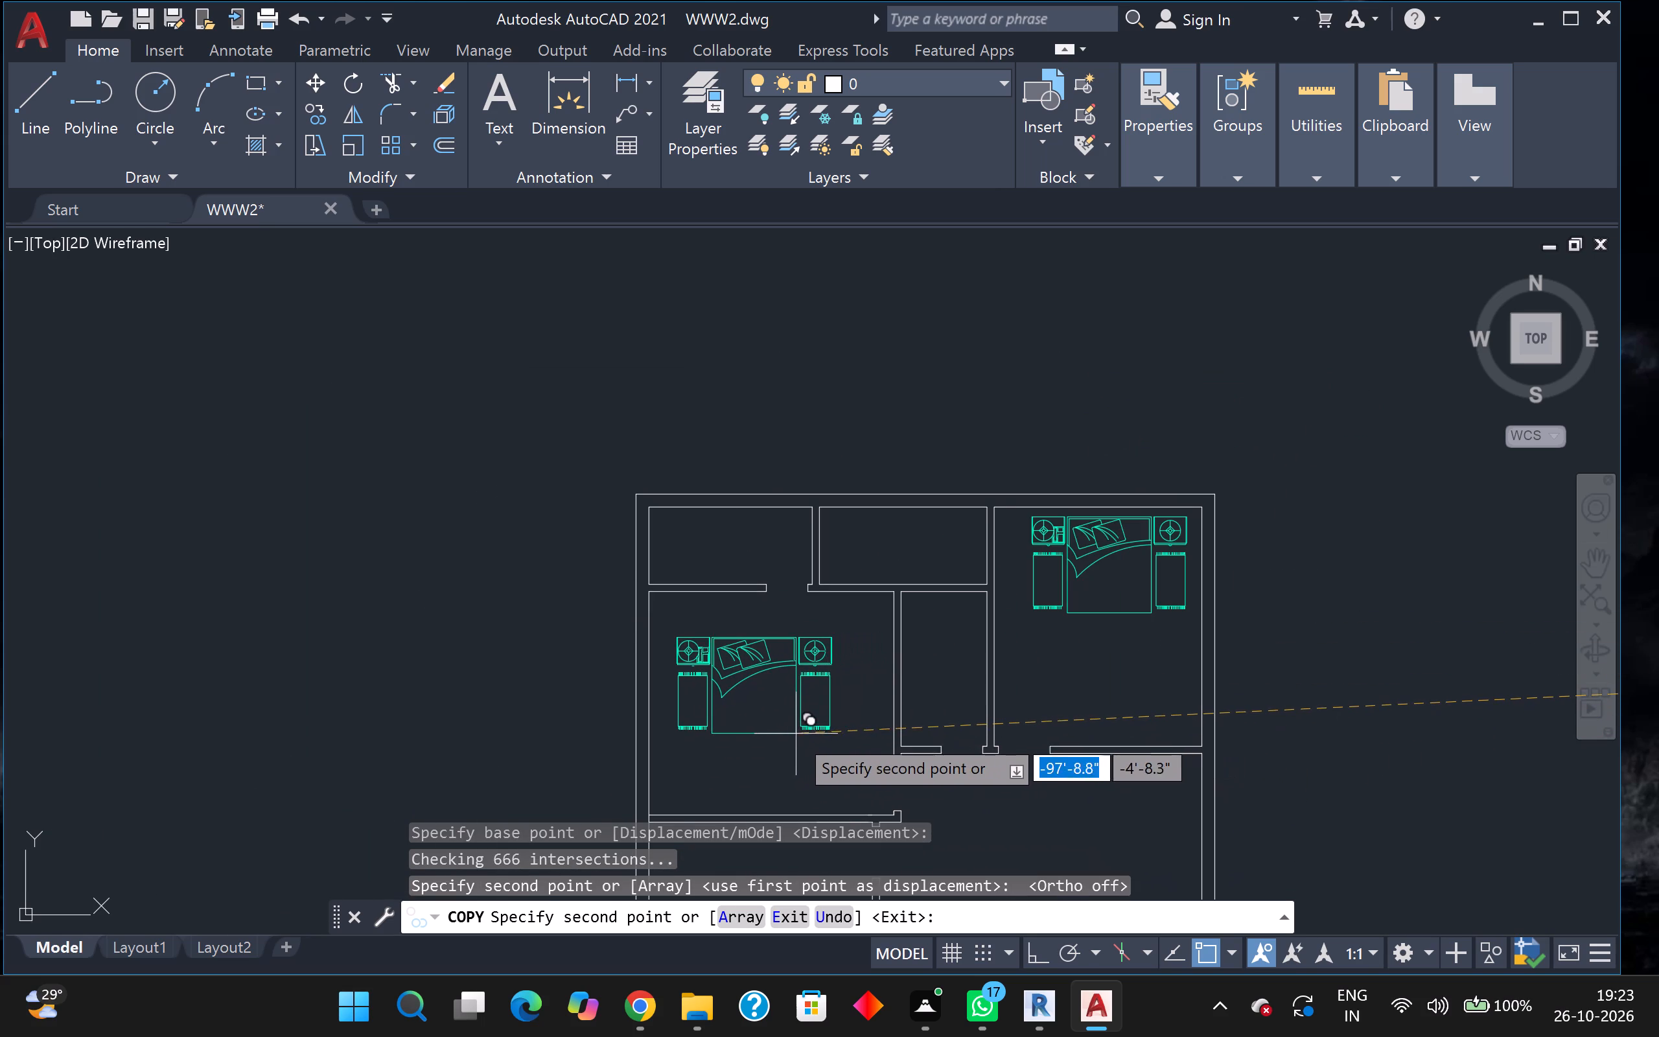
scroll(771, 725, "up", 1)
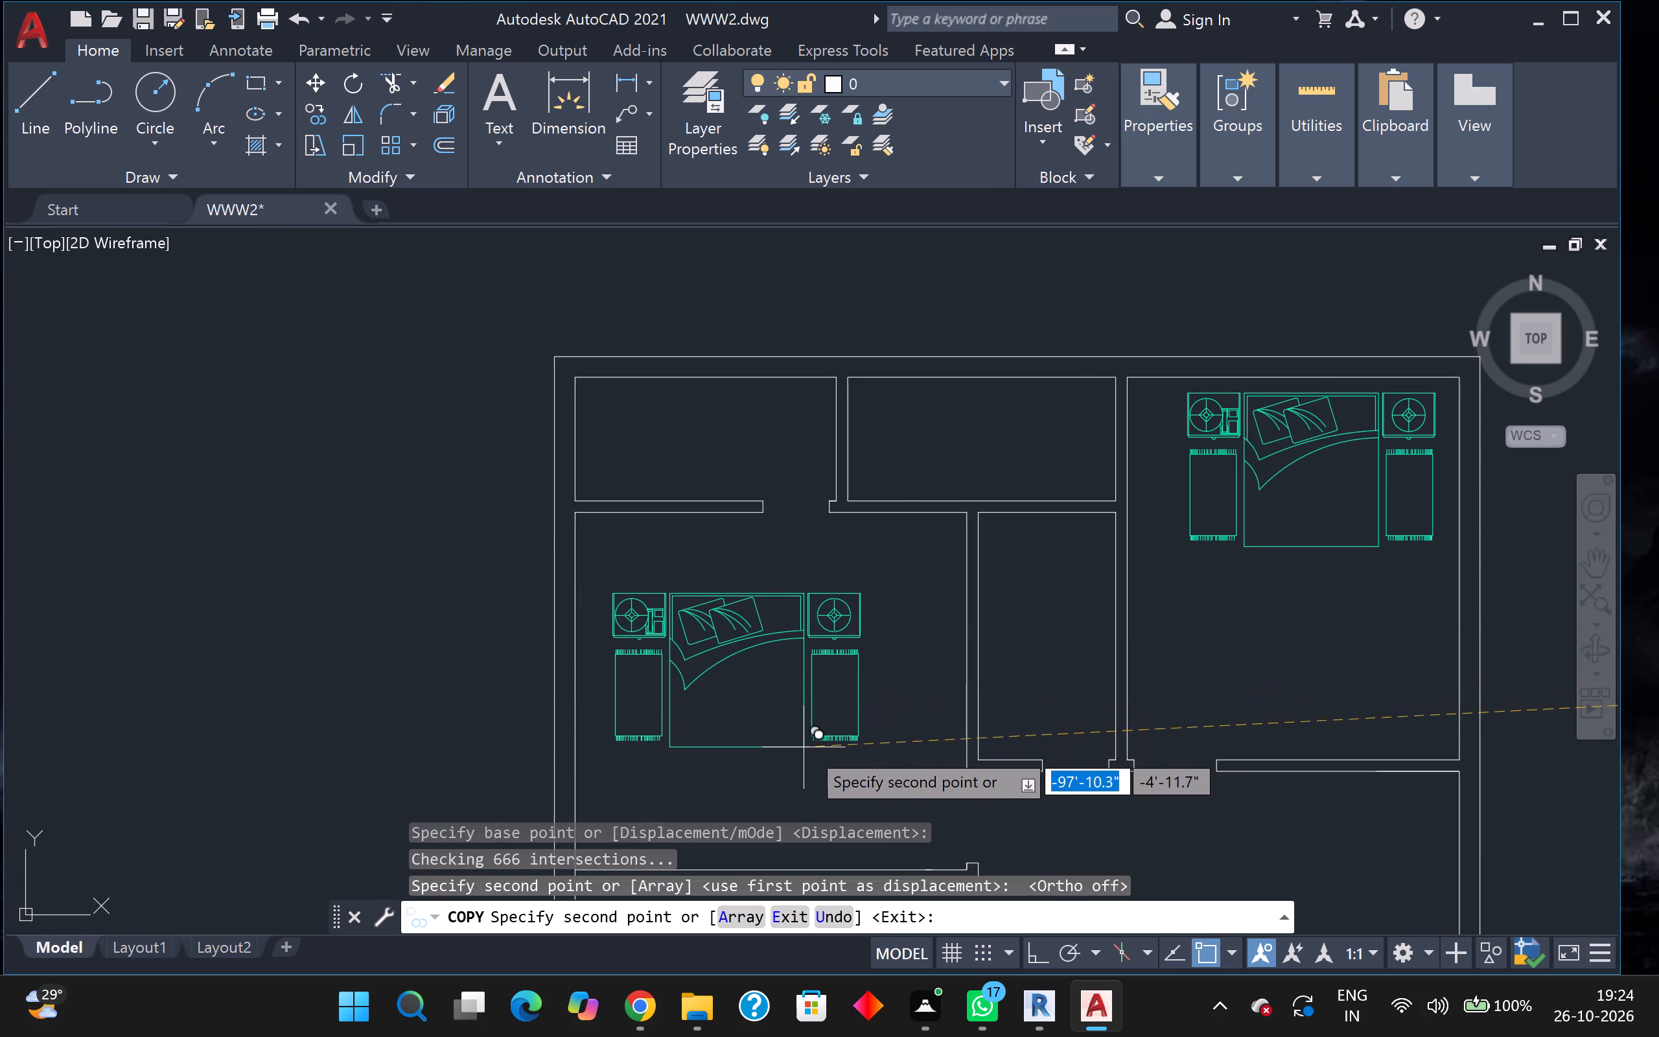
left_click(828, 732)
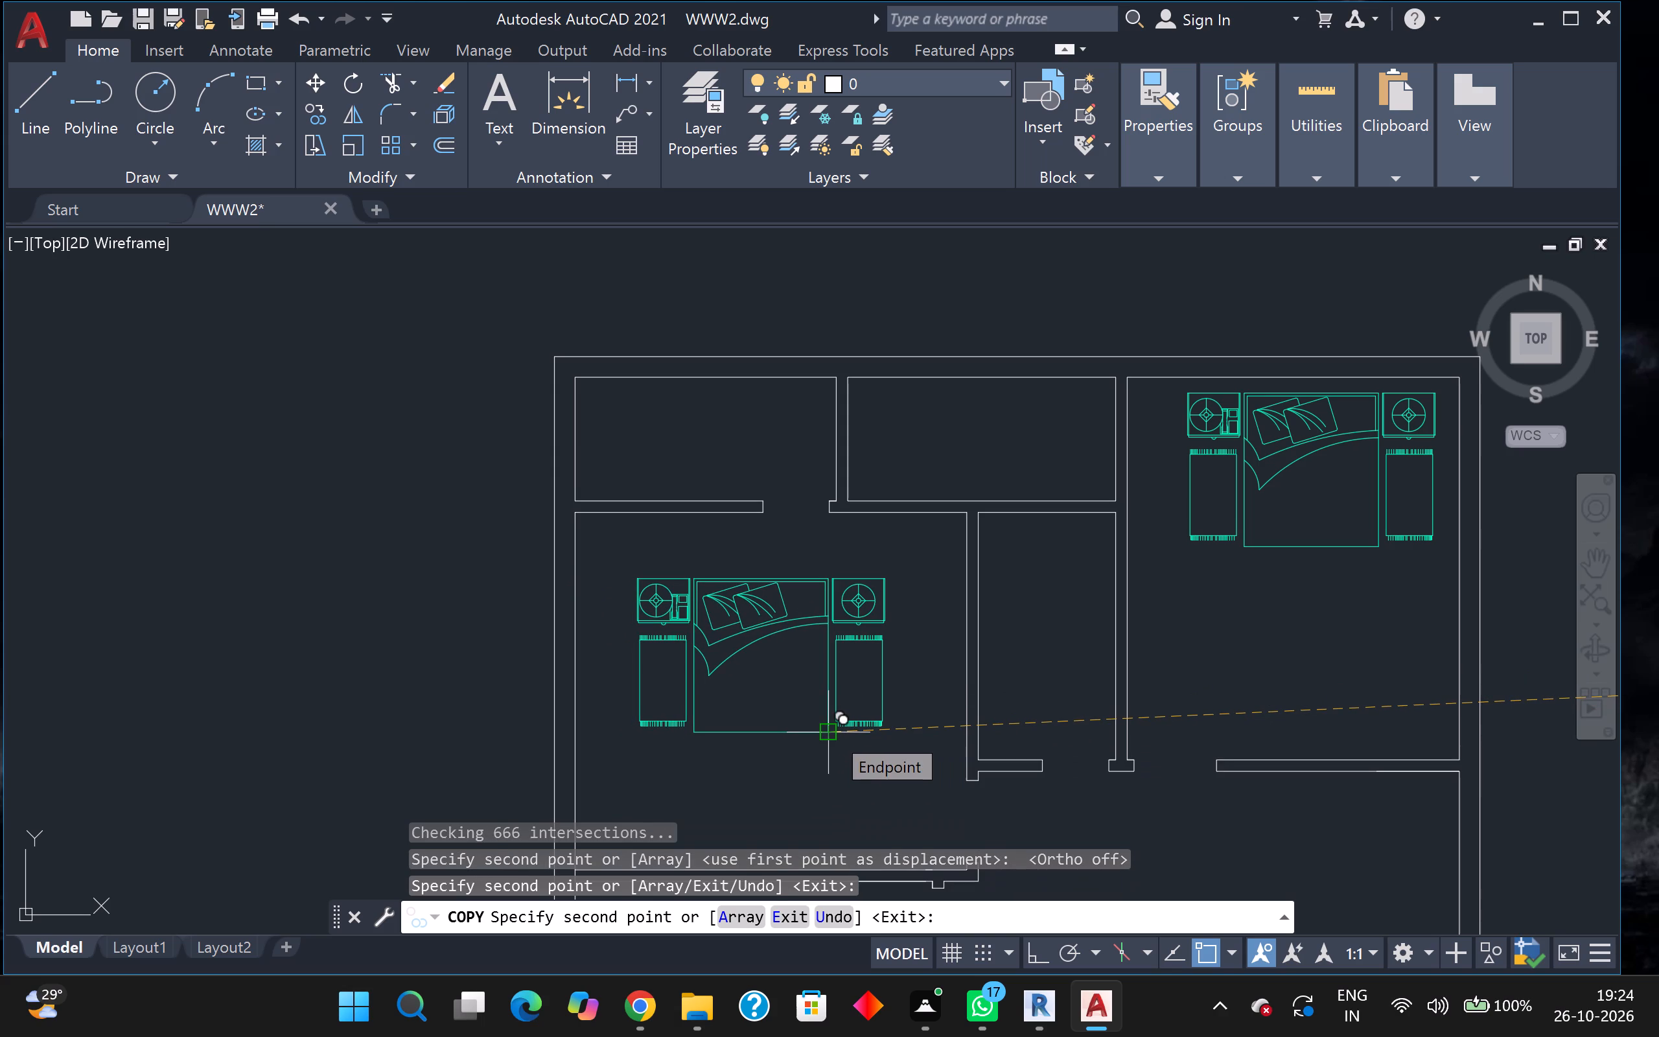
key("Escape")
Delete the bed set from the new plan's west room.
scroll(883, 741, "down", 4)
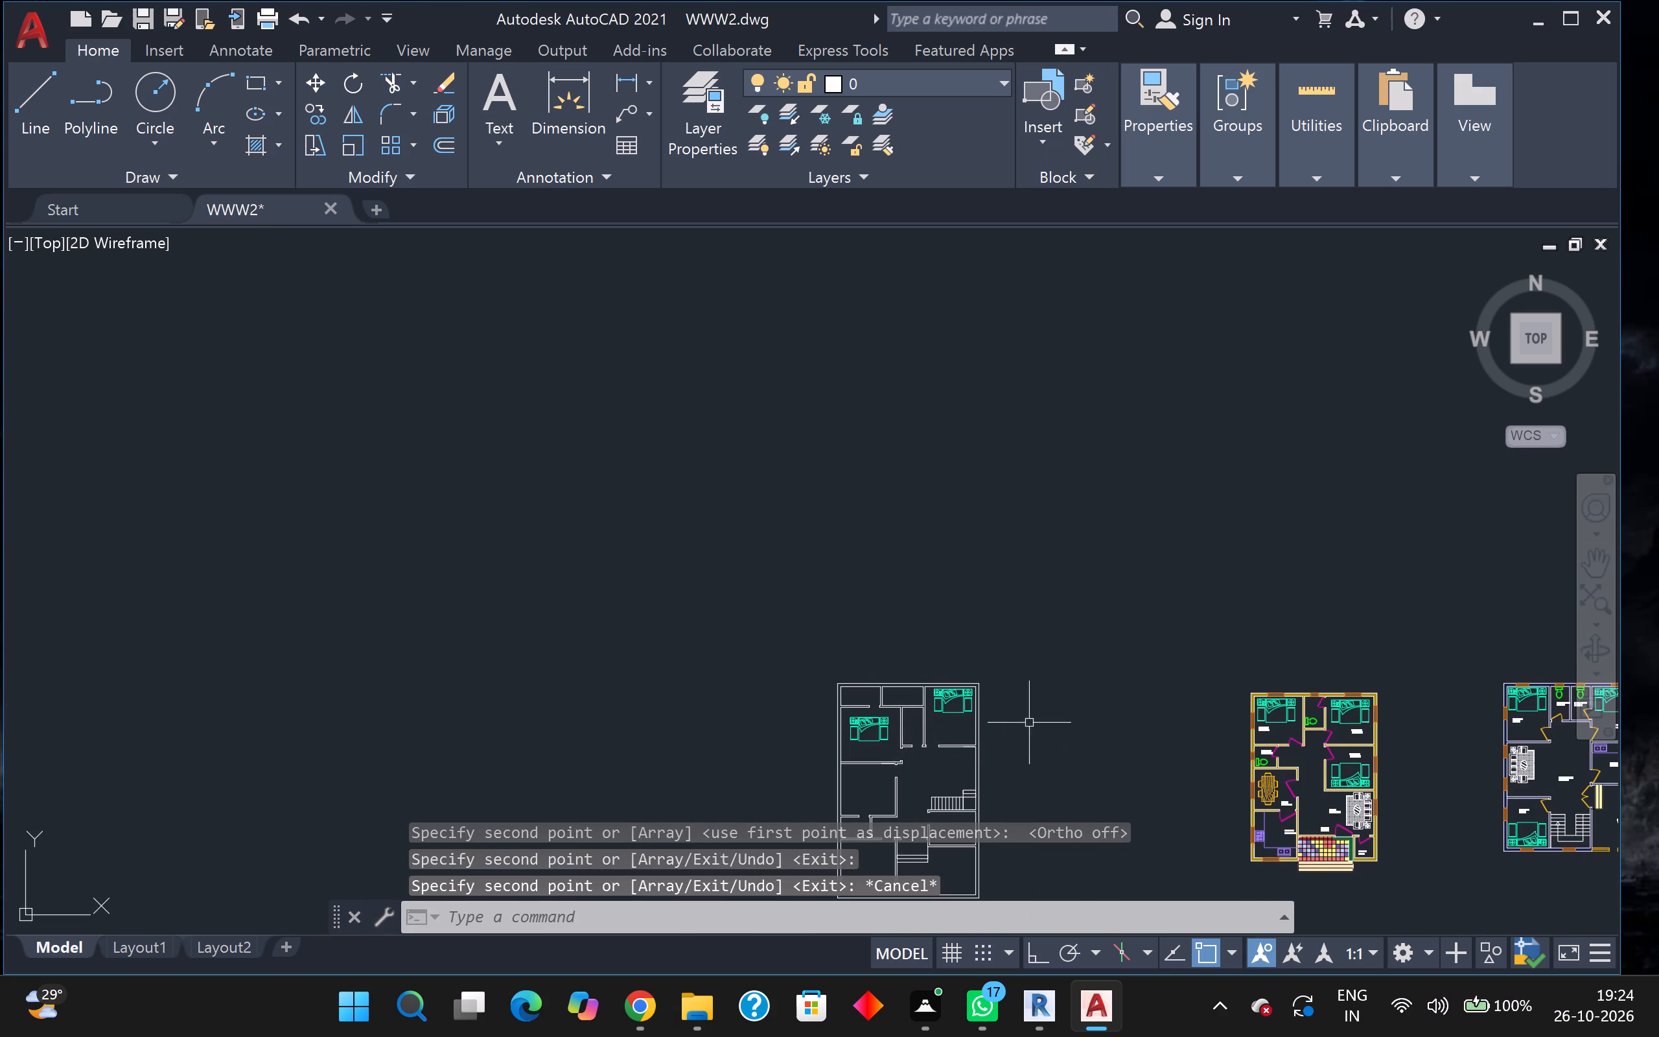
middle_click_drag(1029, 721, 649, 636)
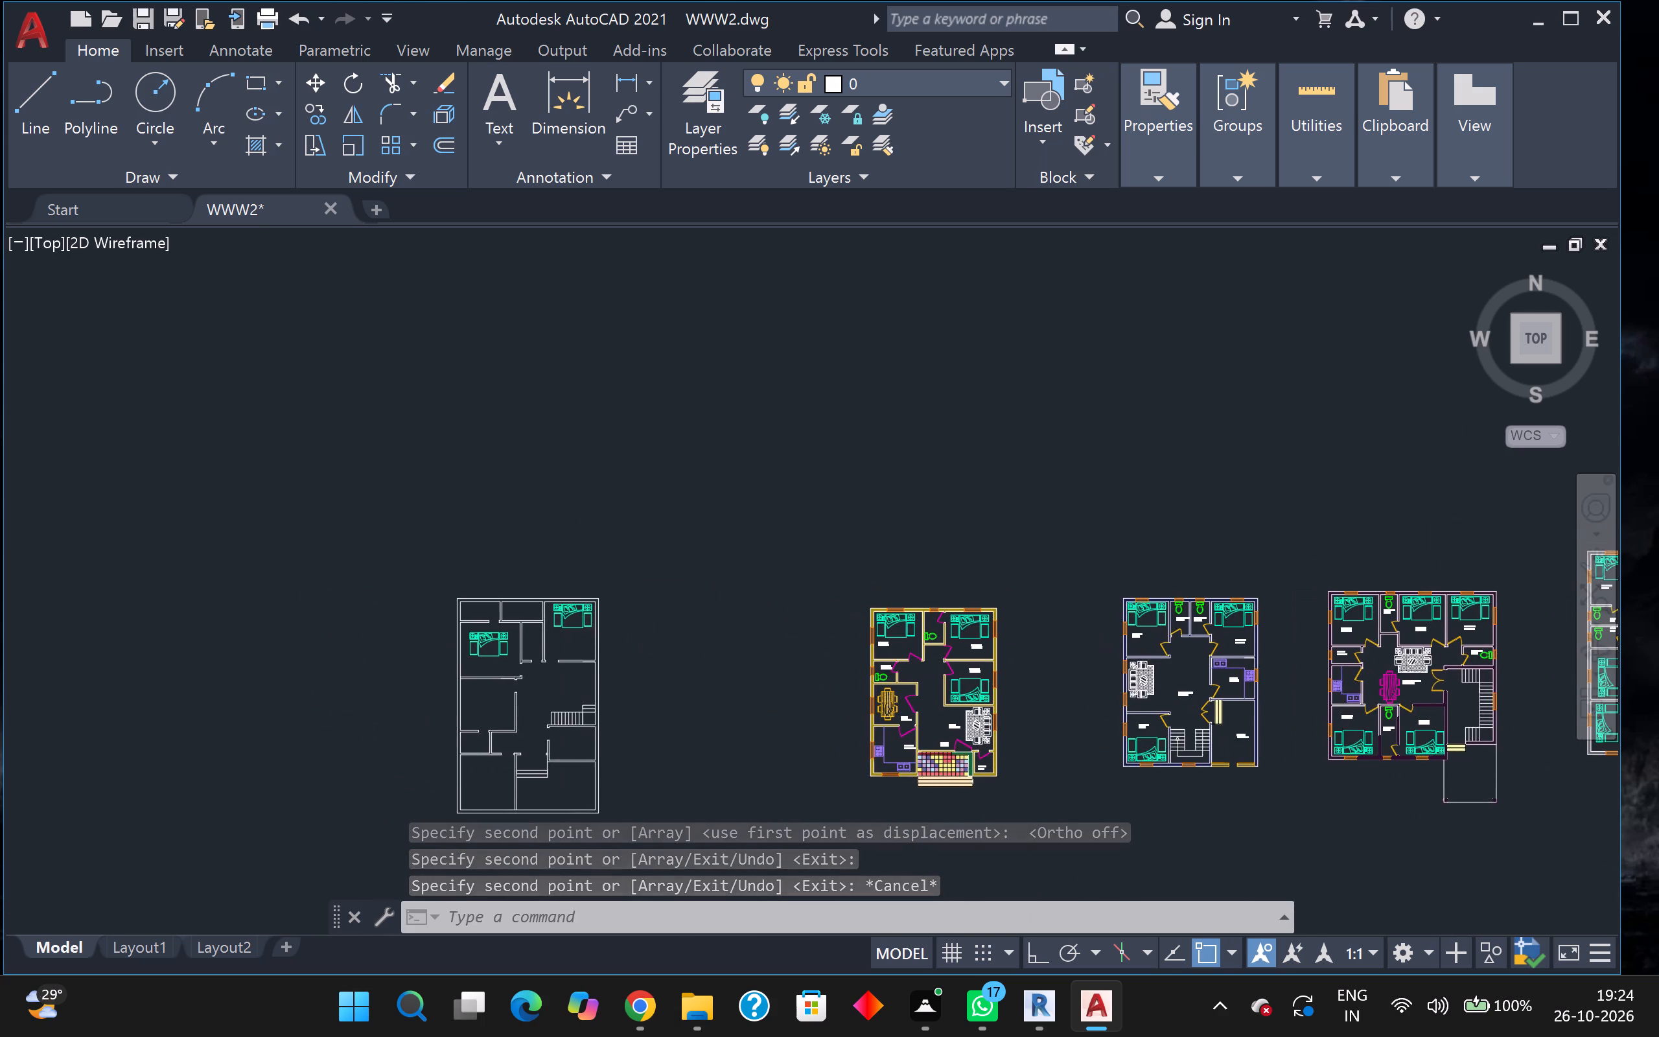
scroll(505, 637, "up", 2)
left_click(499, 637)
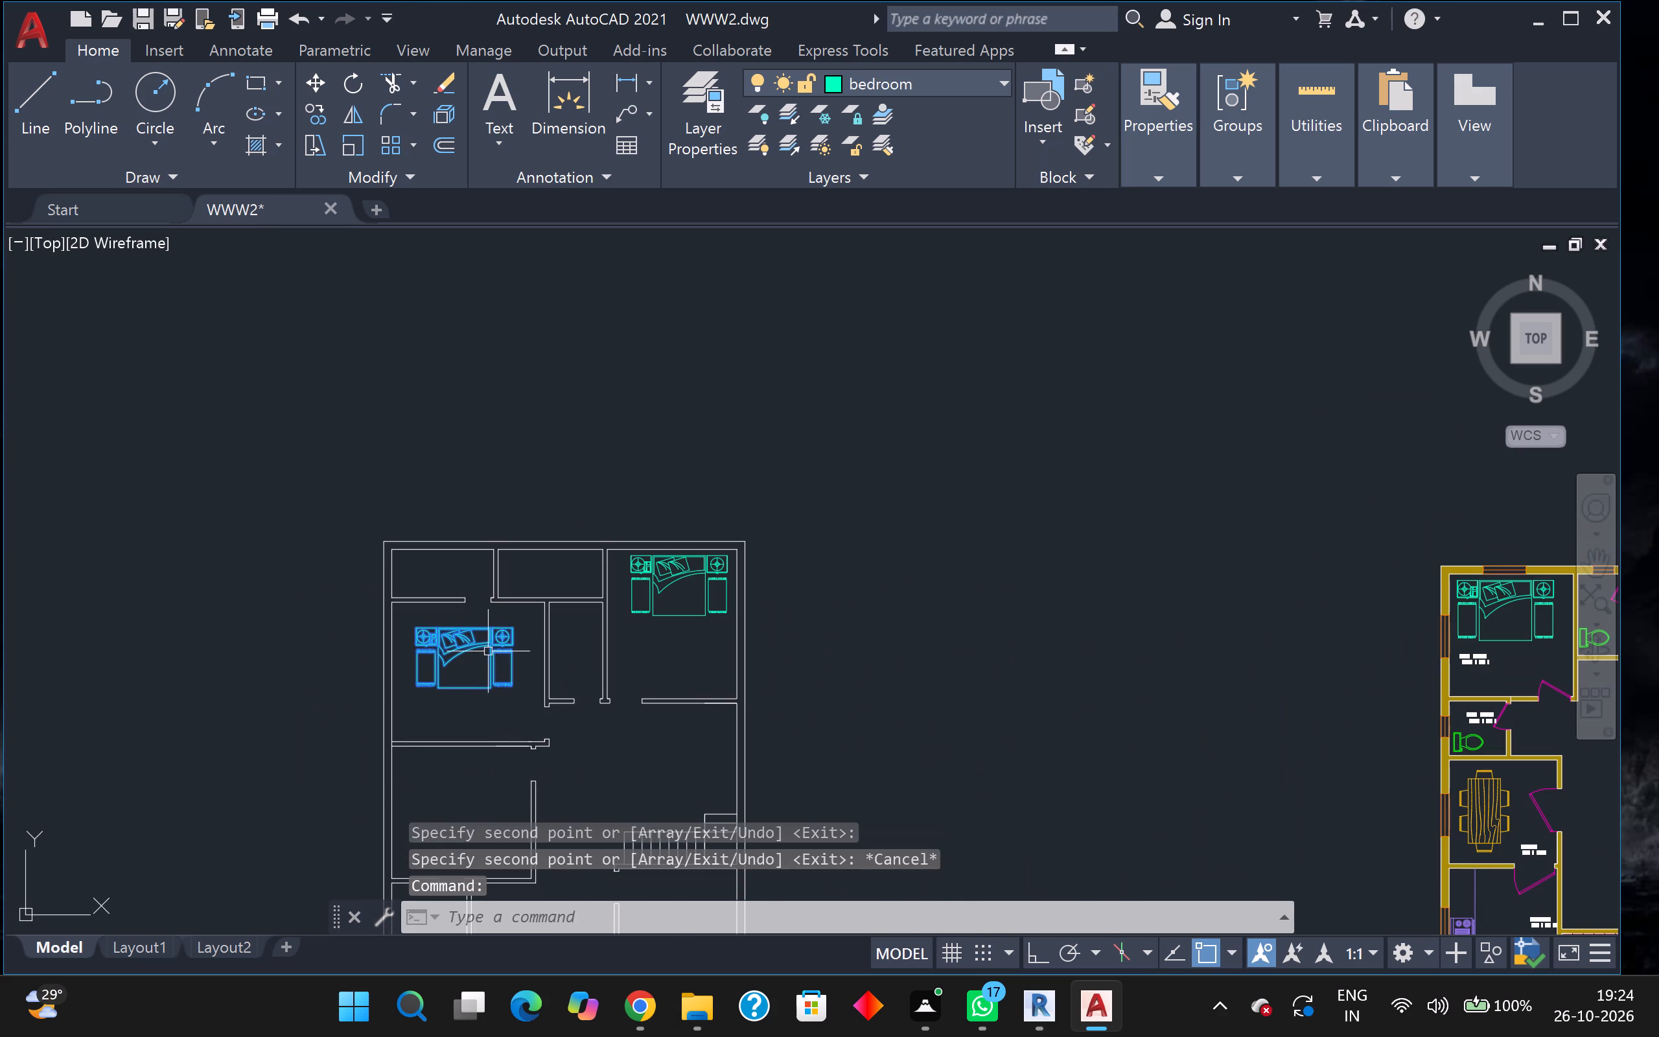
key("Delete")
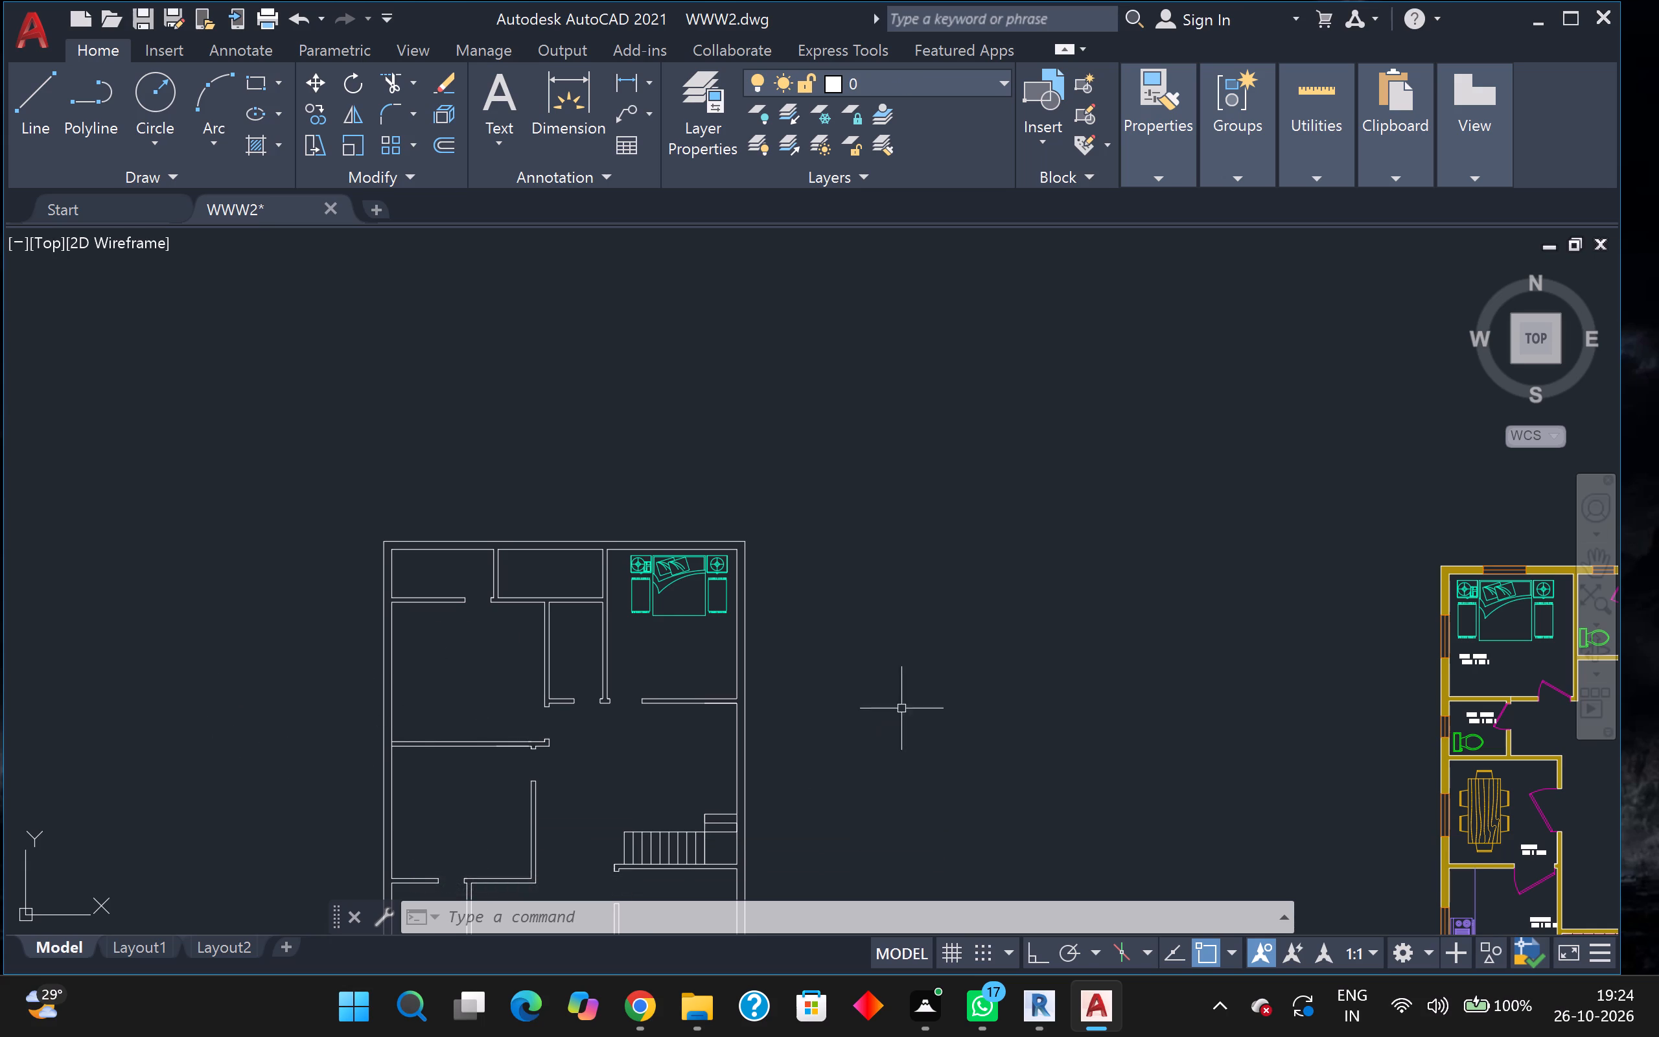
Copy the sideways bed set from the grey-walled plan's middle west bedroom to the west wall of the new plan's west room.
scroll(974, 714, "down", 1)
middle_click_drag(957, 631, 463, 507)
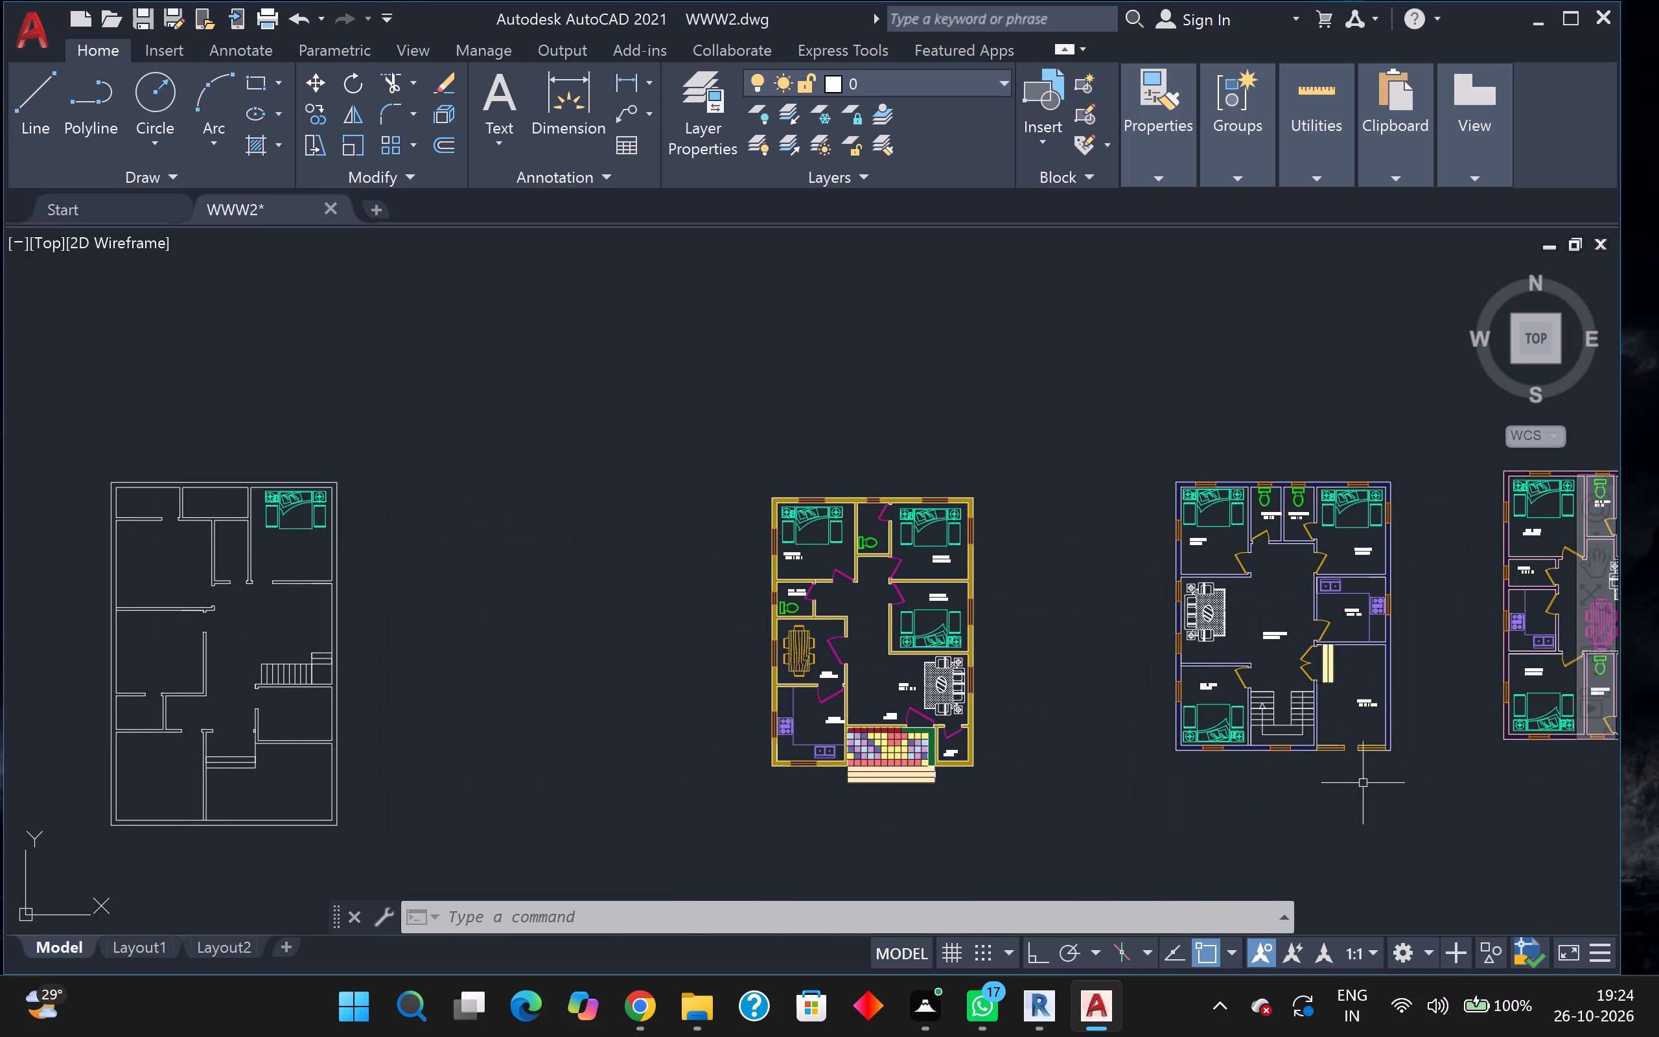
middle_click_drag(1360, 782, 453, 724)
left_click(1047, 544)
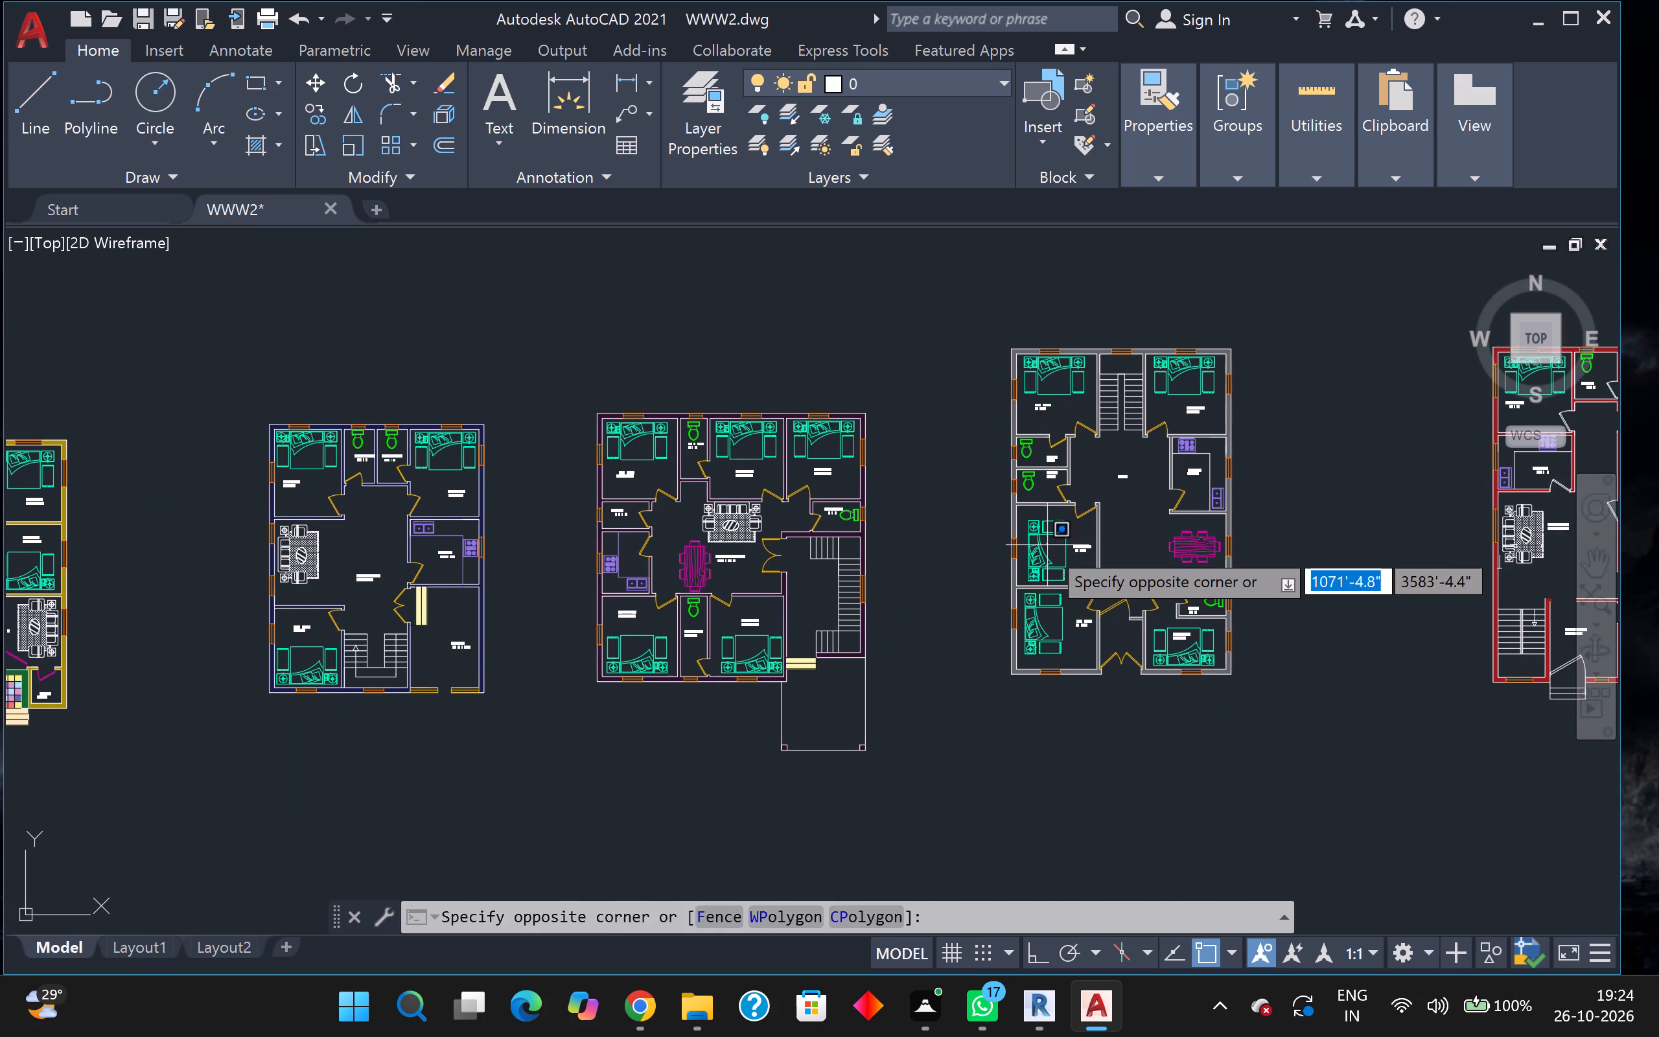
left_click(1049, 560)
left_click(1035, 552)
key("c")
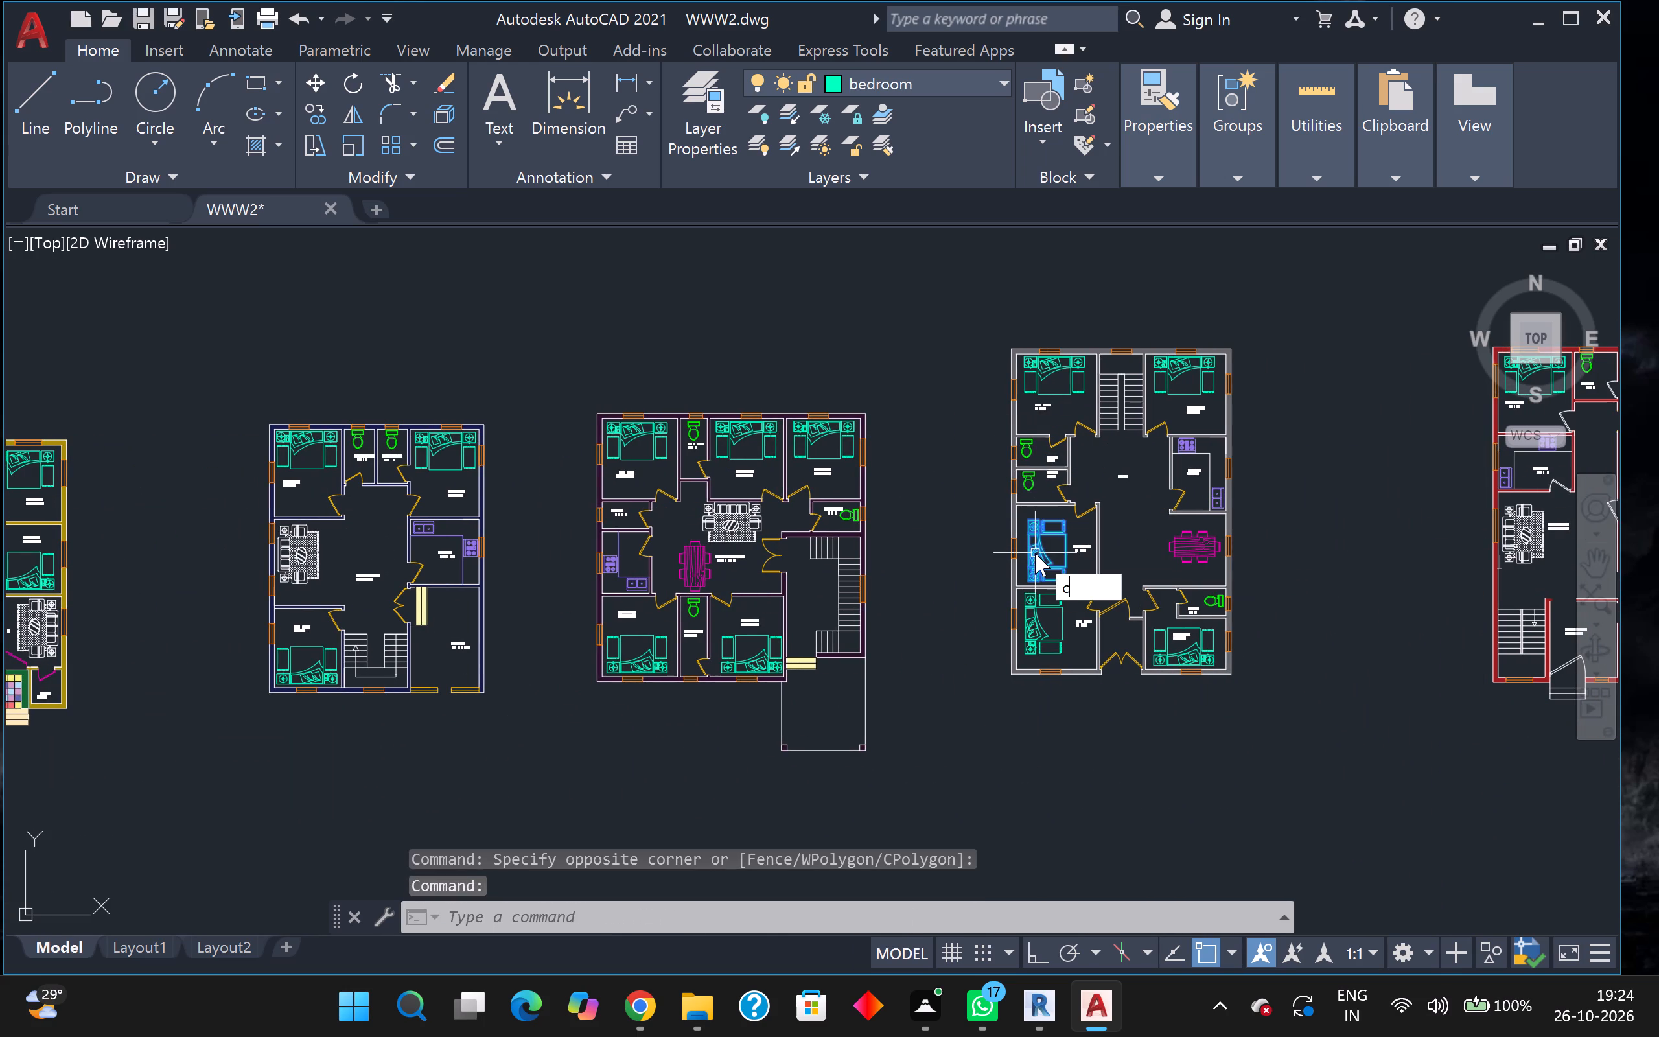
key("o")
key("Return")
left_click(1030, 556)
scroll(857, 615, "down", 1)
middle_click_drag(857, 615, 1406, 615)
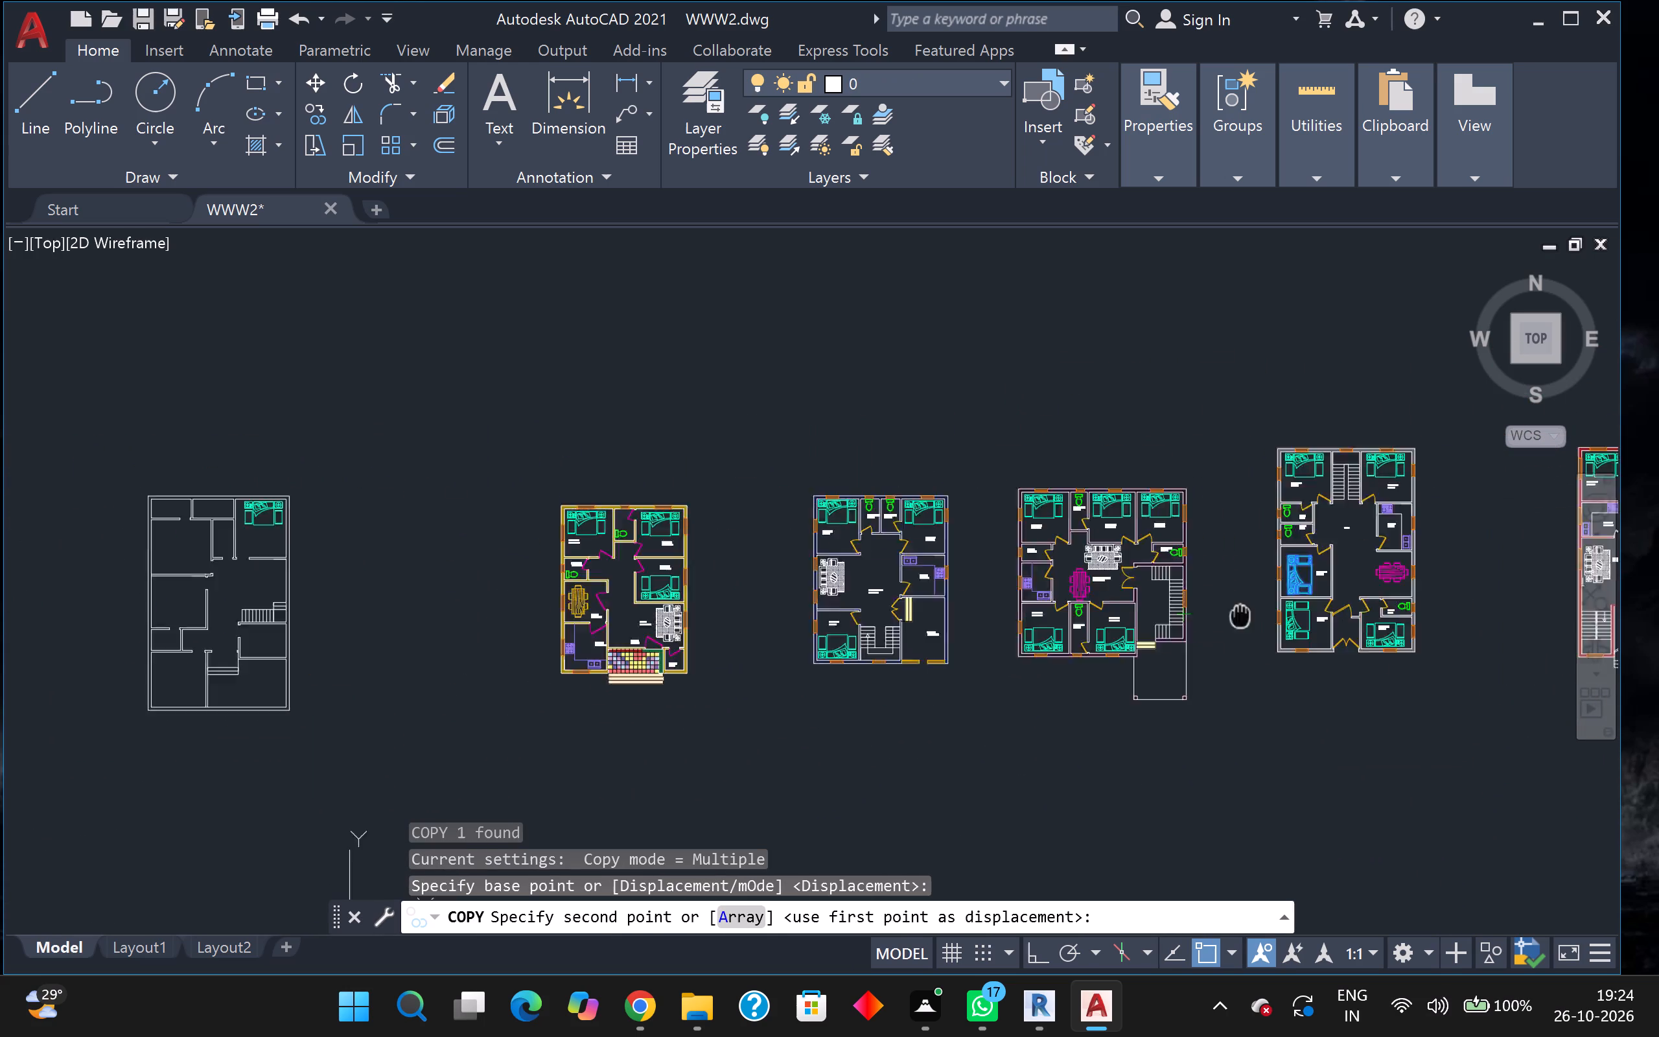
middle_click_drag(1406, 615, 1658, 626)
scroll(809, 537, "up", 4)
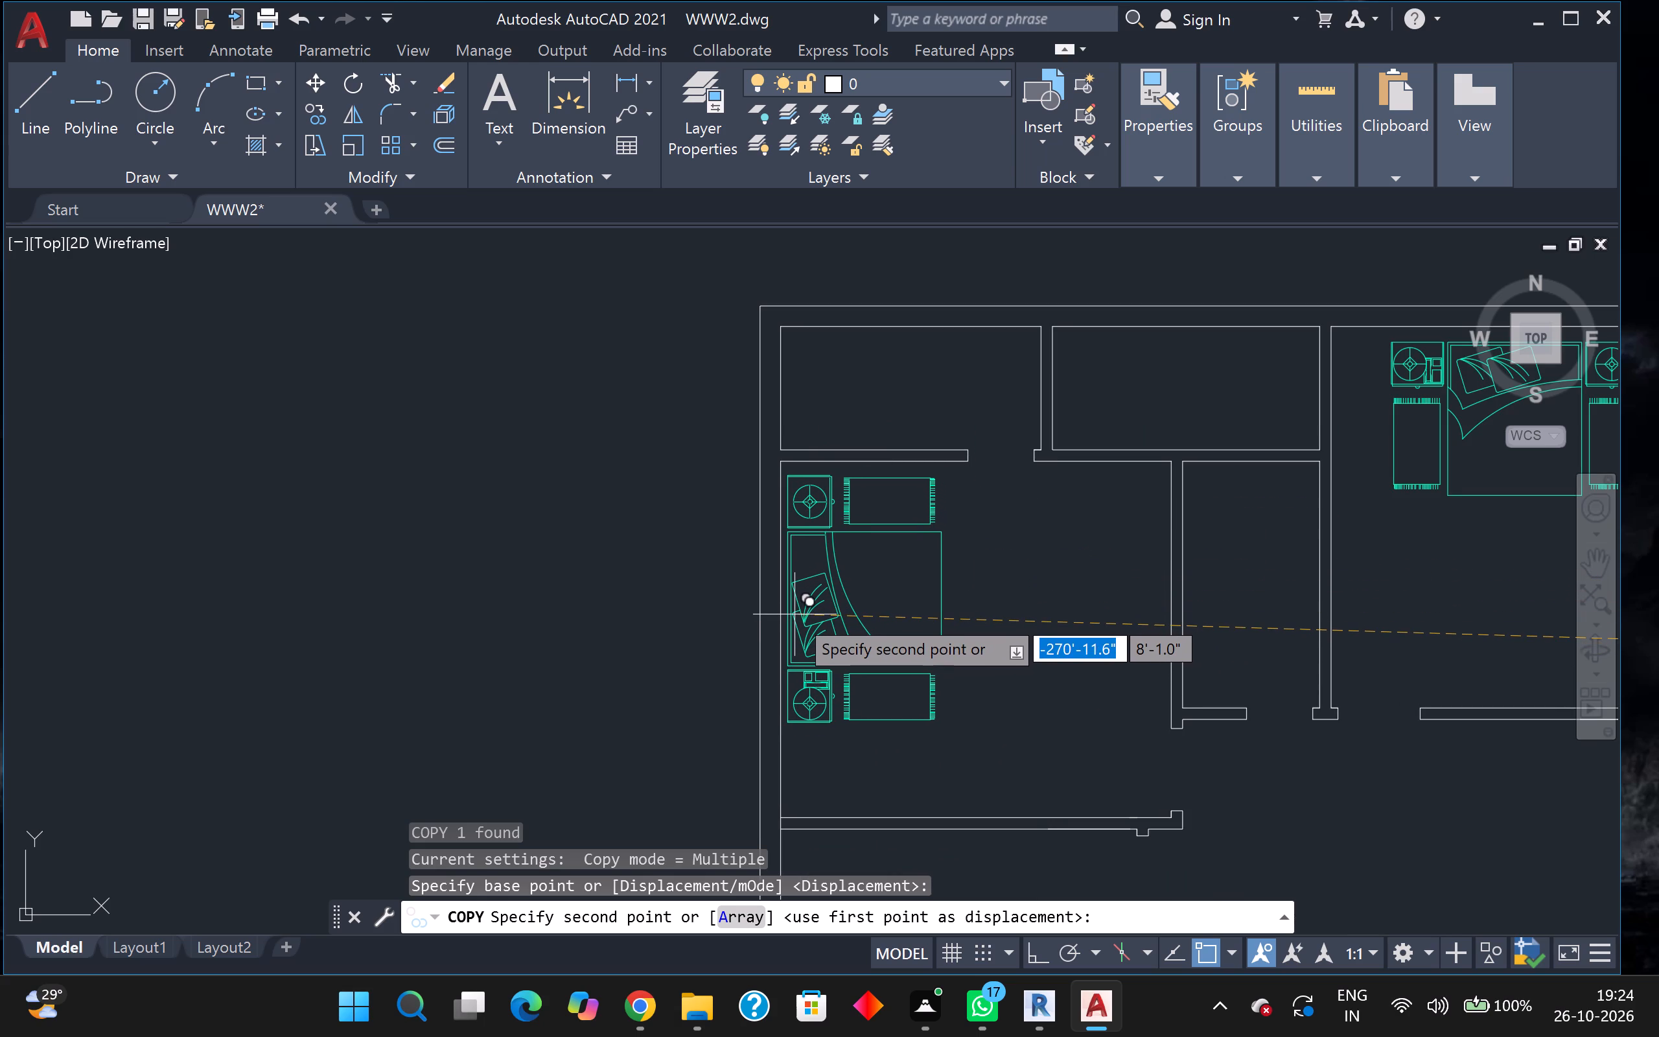
left_click(801, 628)
scroll(805, 629, "down", 2)
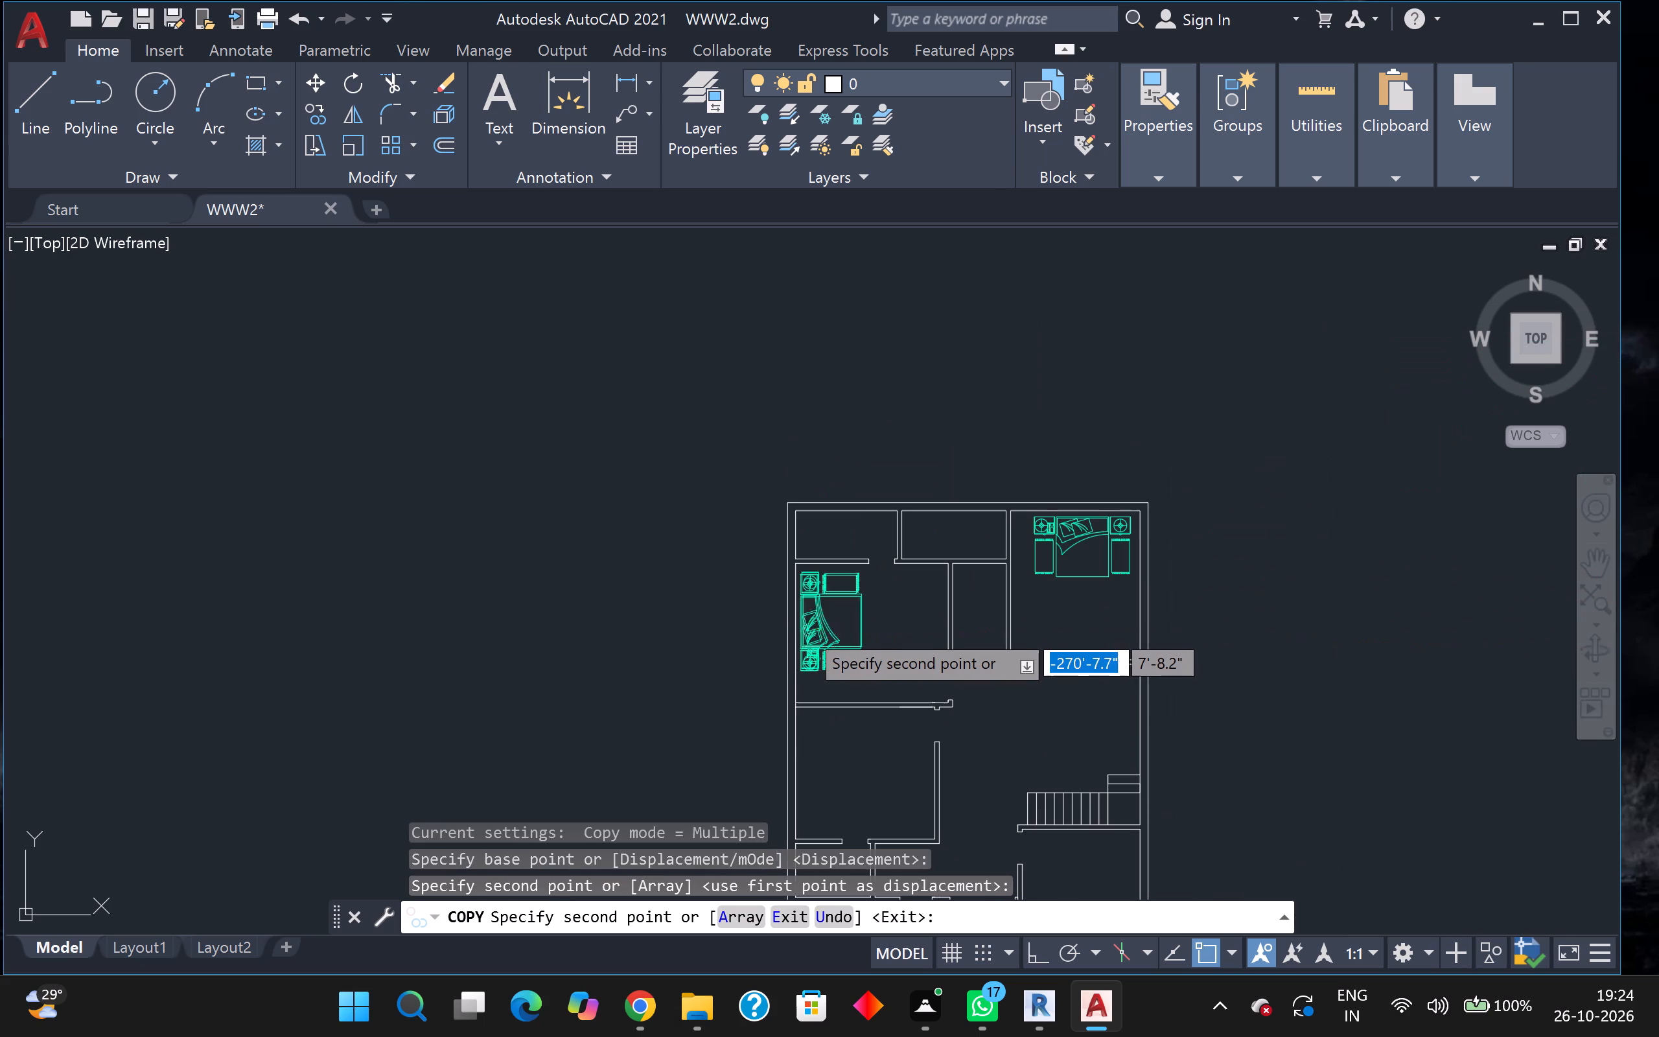
scroll(813, 647, "down", 4)
key("Escape")
Copy the toilet from the yellow-walled plan's west bathroom into the new plan's small northwest corner room, against its west wall.
scroll(883, 642, "up", 3)
scroll(884, 640, "down", 1)
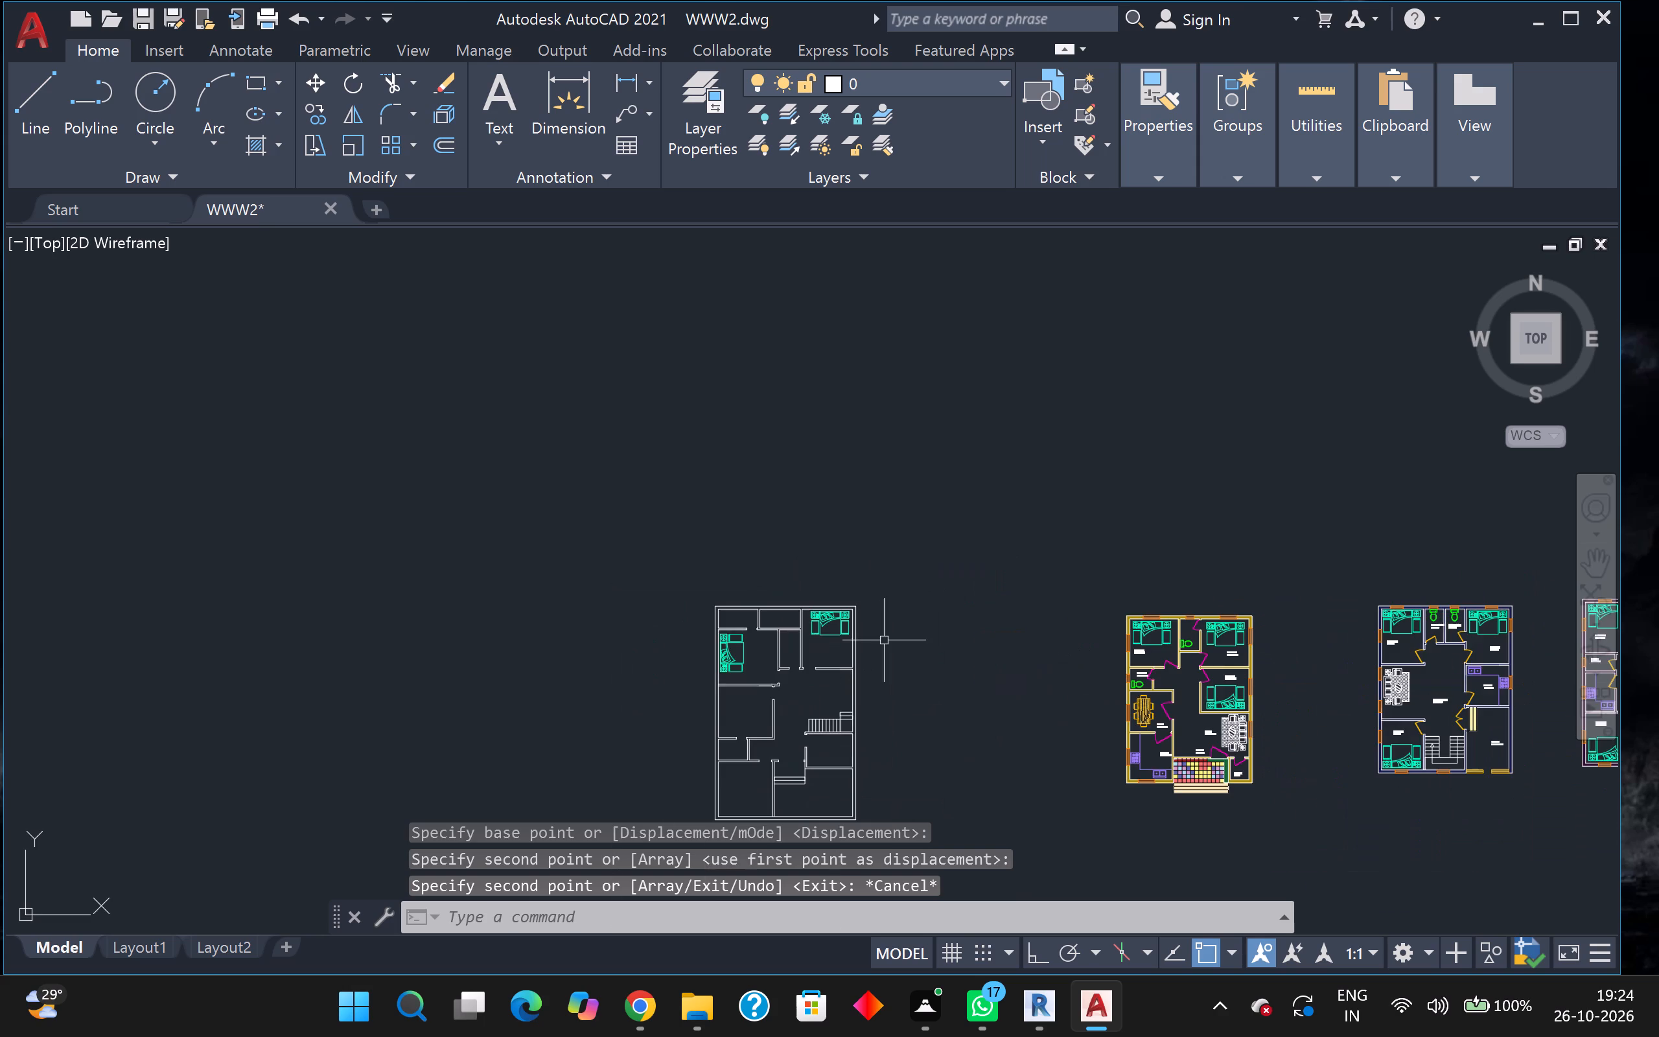
middle_click_drag(884, 640, 522, 501)
scroll(522, 501, "up", 1)
scroll(933, 604, "up", 1)
scroll(933, 603, "down", 2)
scroll(941, 594, "up", 2)
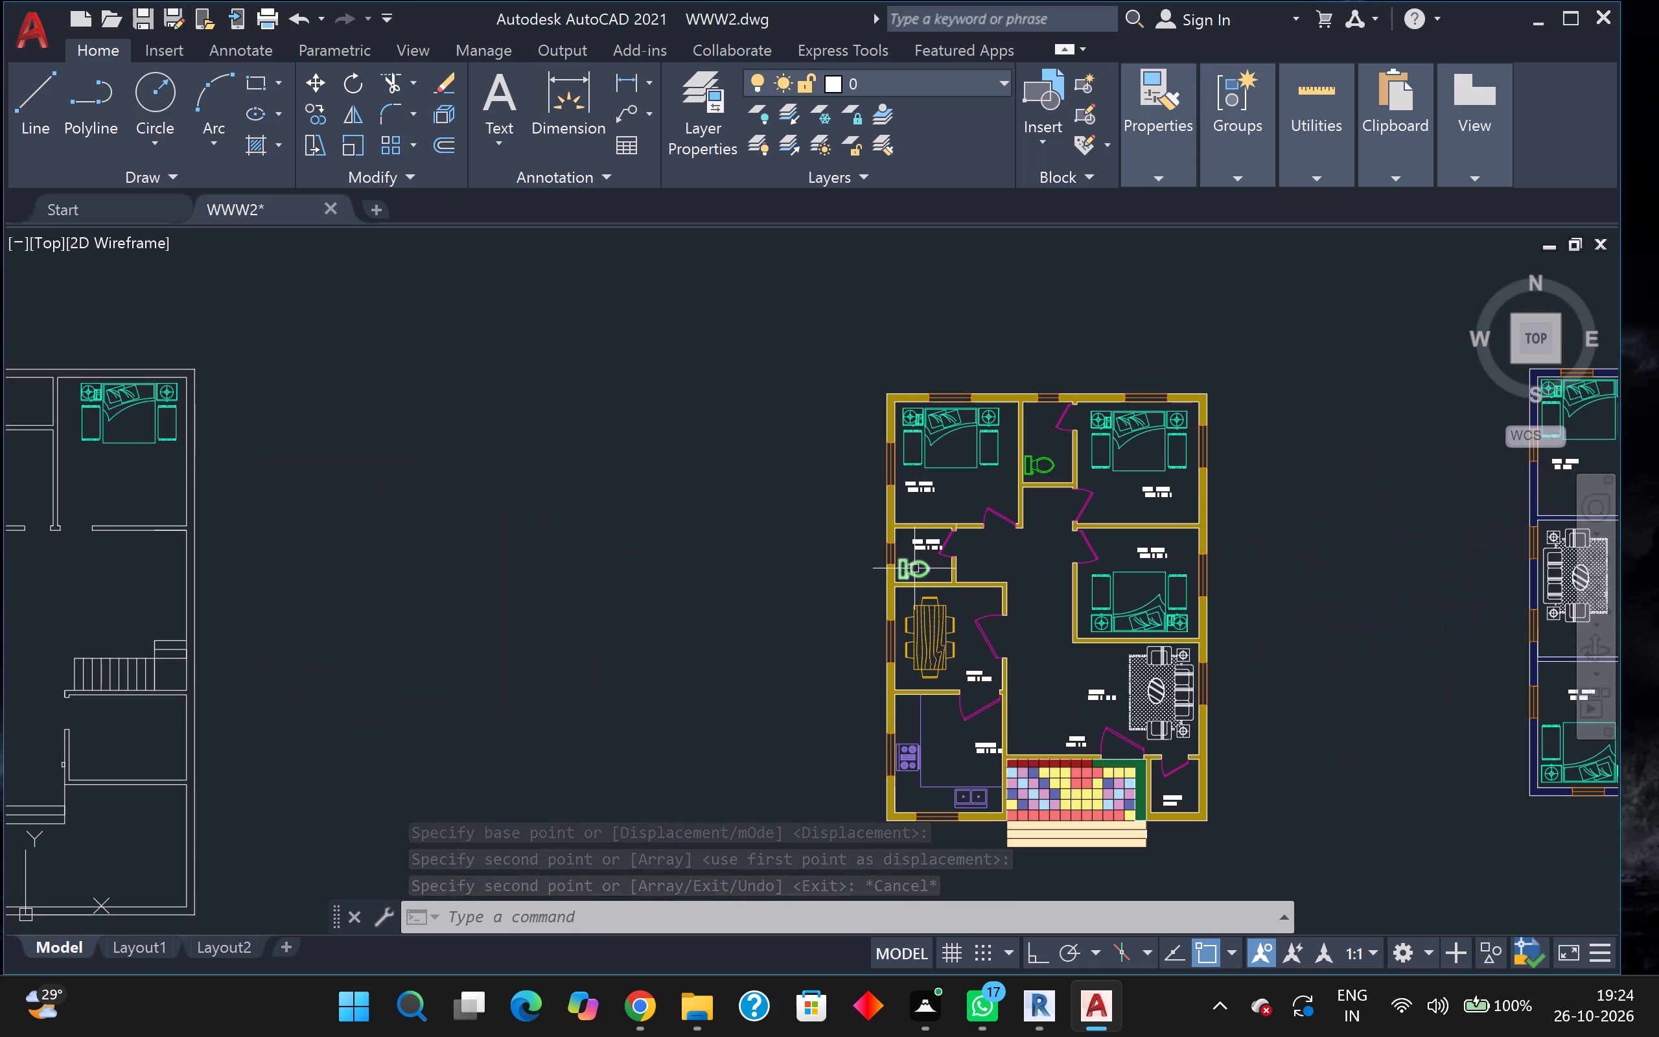
left_click(914, 568)
key("c")
key("o")
key("Return")
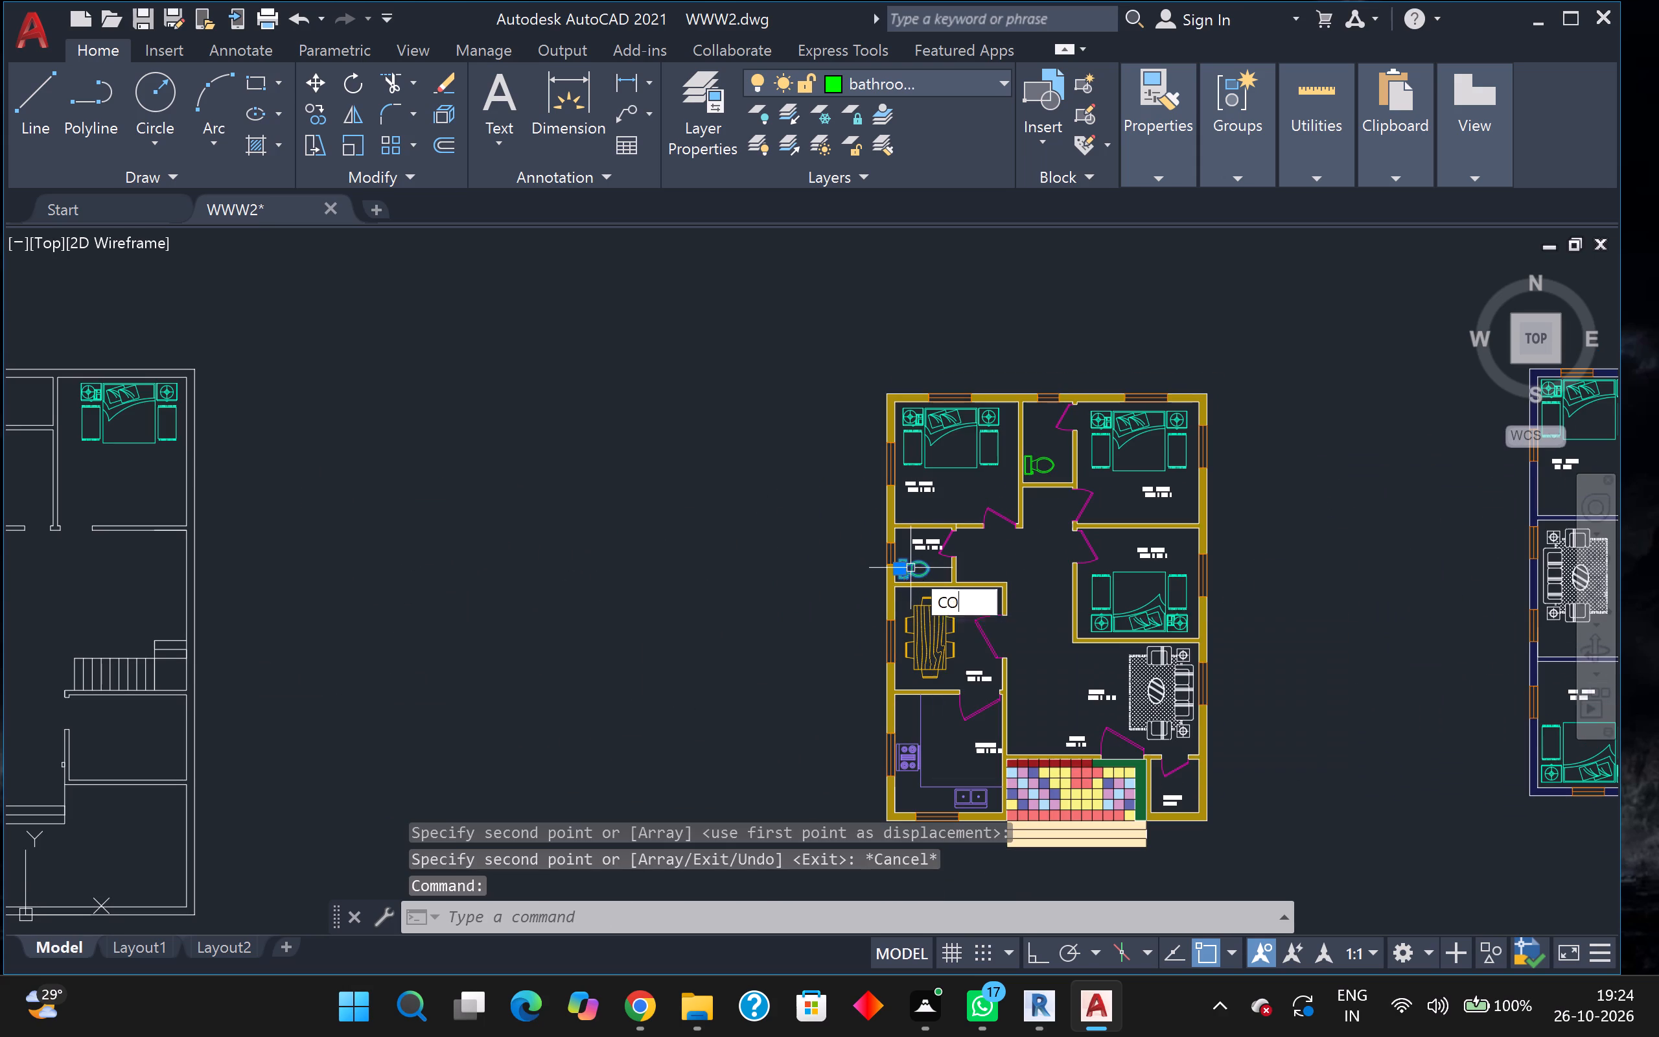
left_click_drag(921, 572, 905, 572)
middle_click_drag(765, 579, 1264, 797)
scroll(765, 579, "up", 1)
scroll(1123, 751, "down", 2)
middle_click_drag(1033, 725, 1654, 897)
scroll(1484, 870, "up", 2)
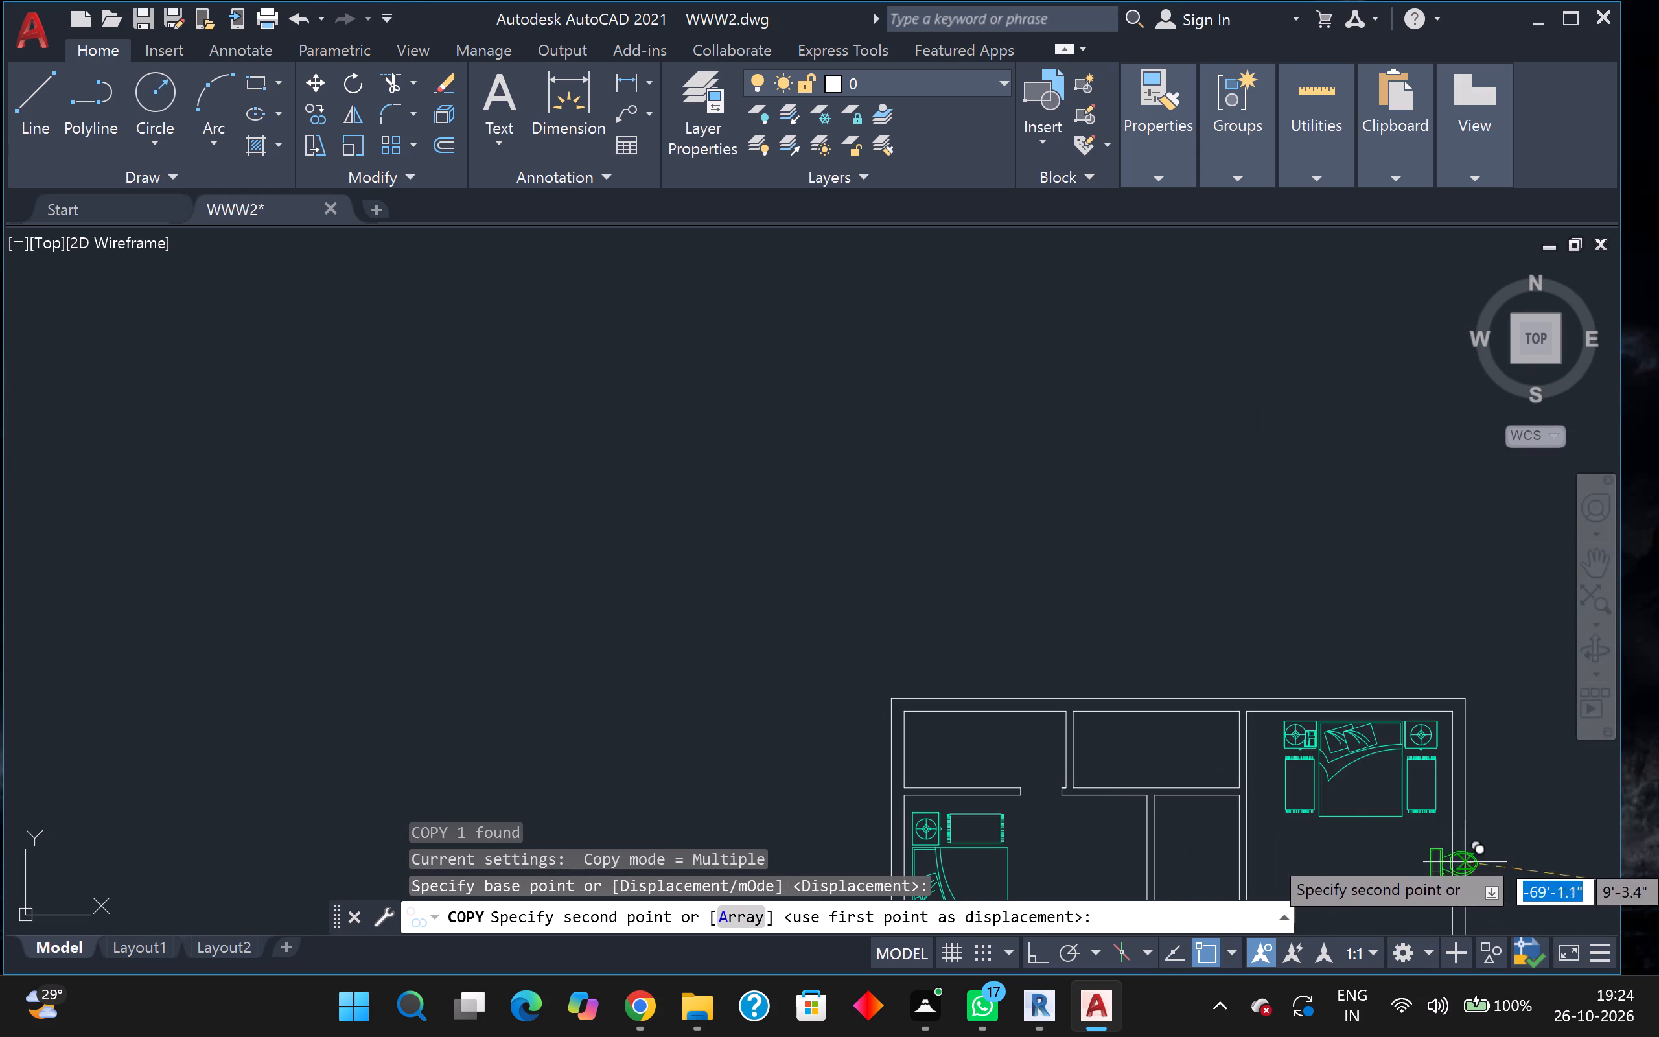
scroll(1041, 756, "up", 2)
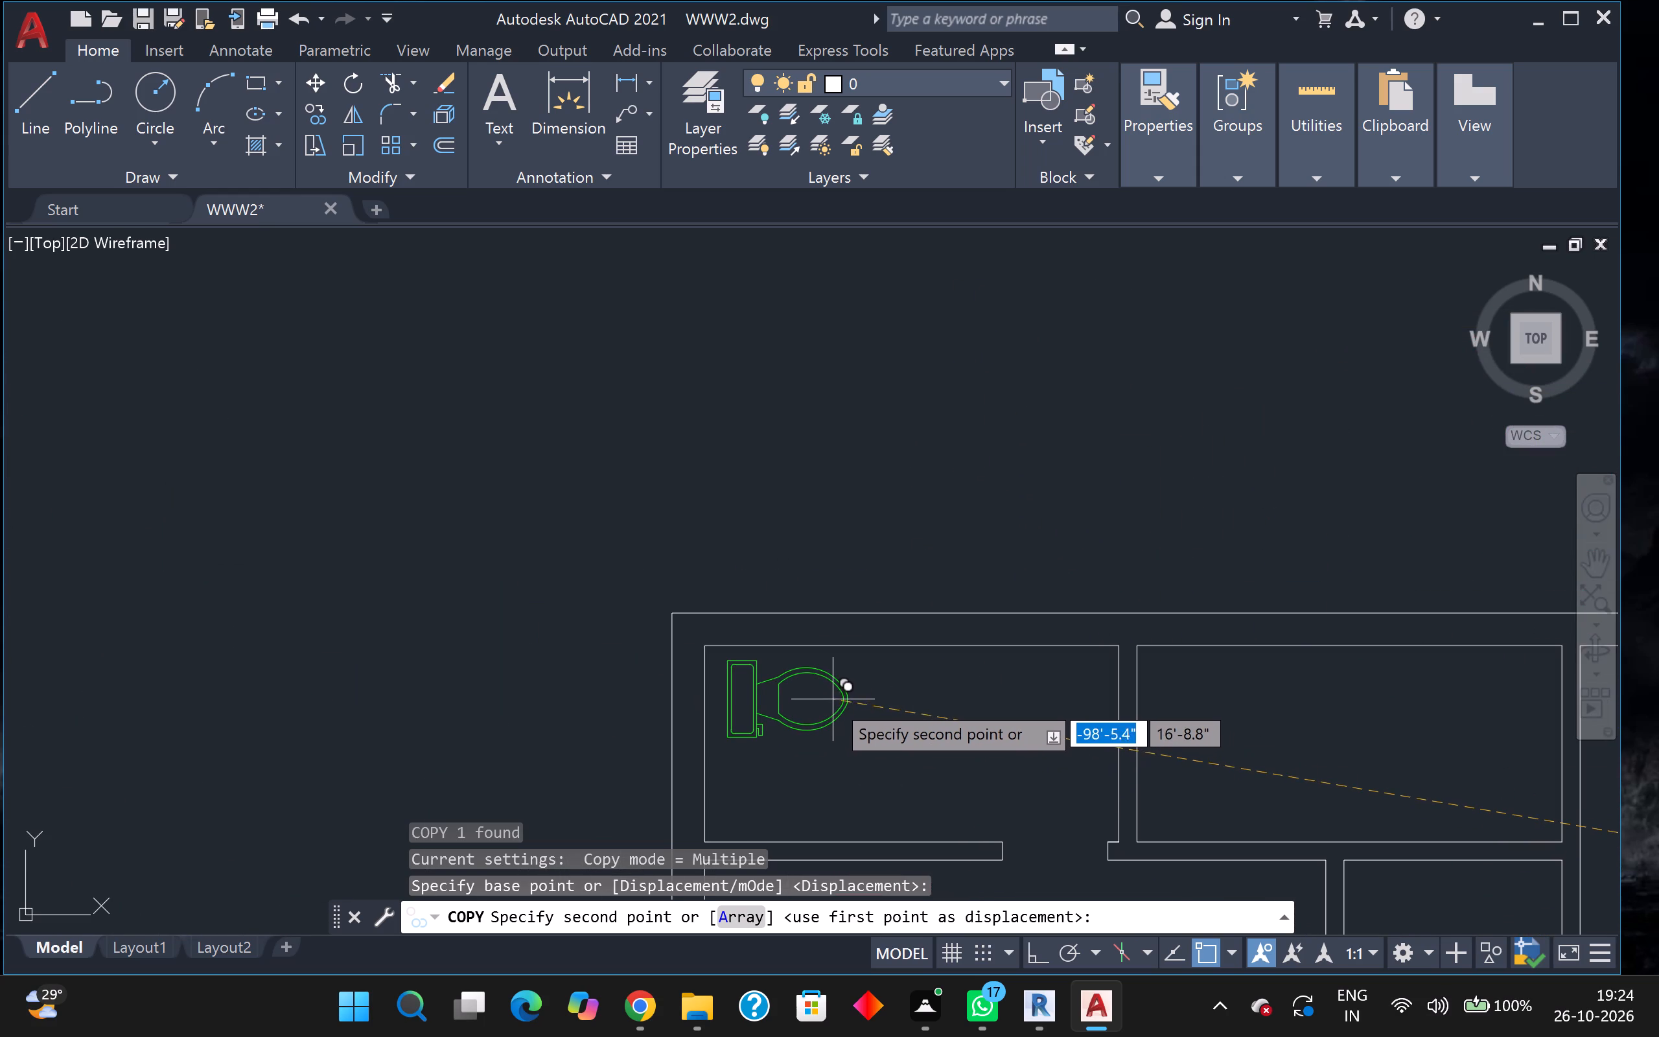
left_click(824, 699)
Place a second copy of the toilet in the new plan's small west room just above the southwest room.
scroll(822, 697, "down", 3)
middle_click_drag(836, 697, 769, 583)
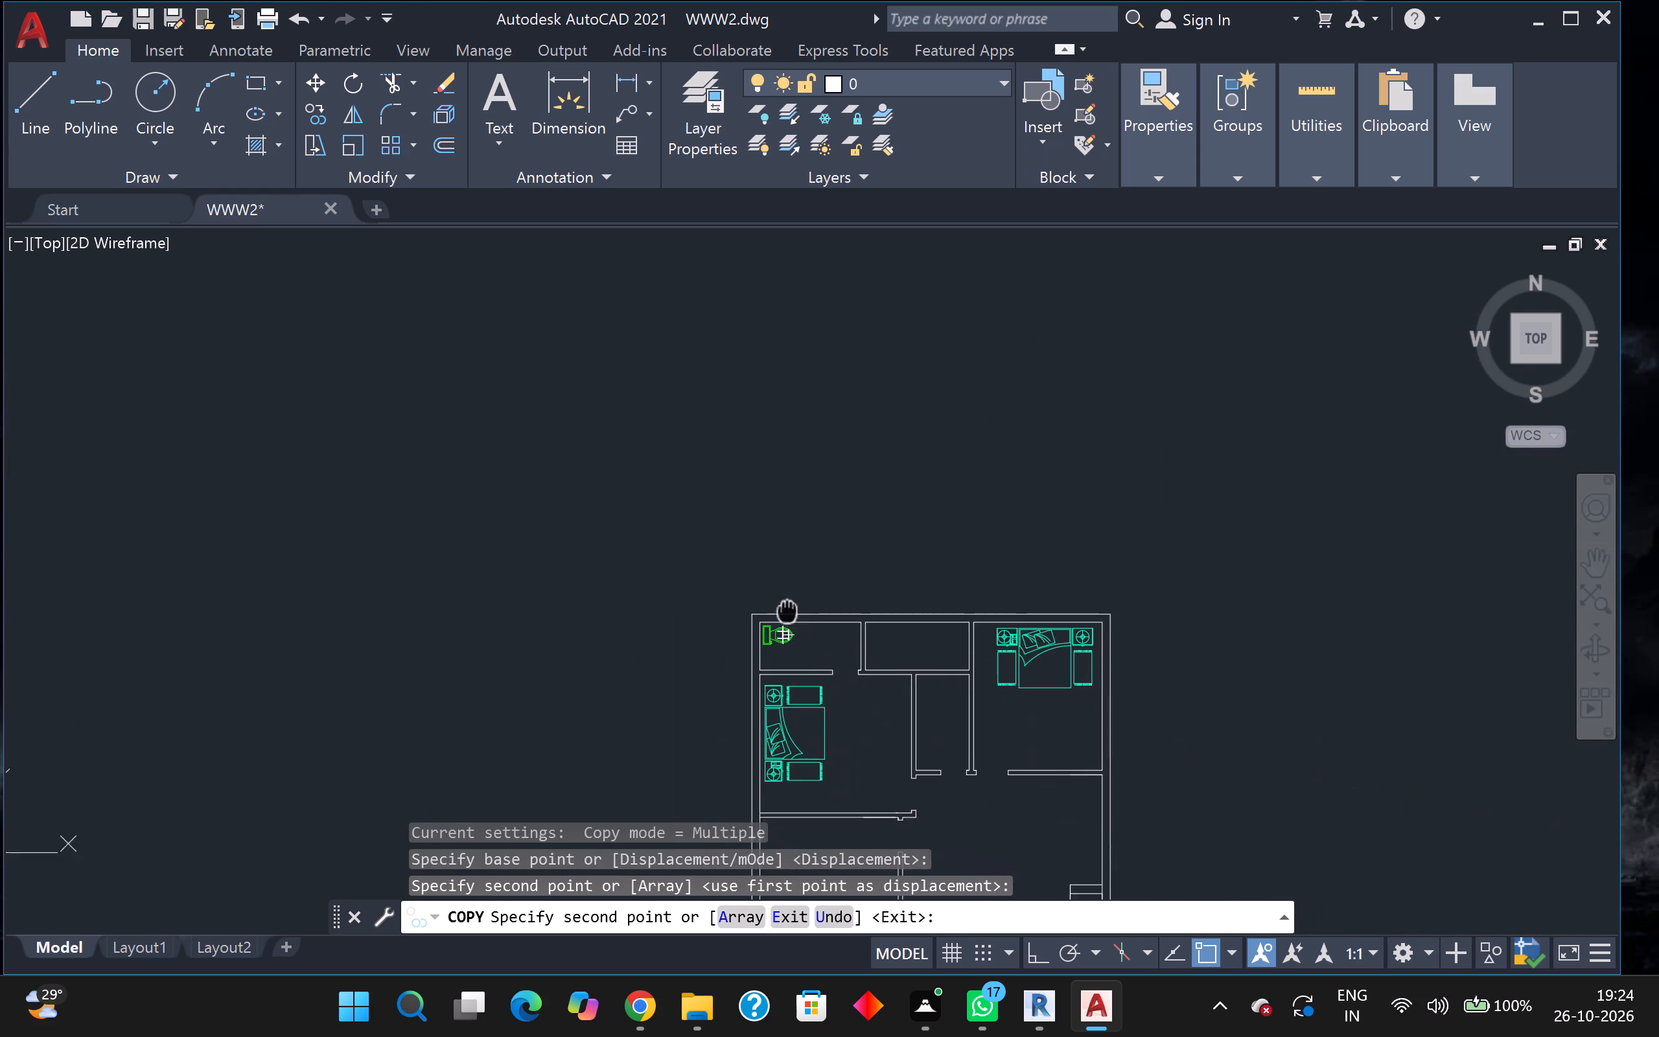
middle_click_drag(769, 583, 633, 361)
middle_click_drag(880, 605, 764, 507)
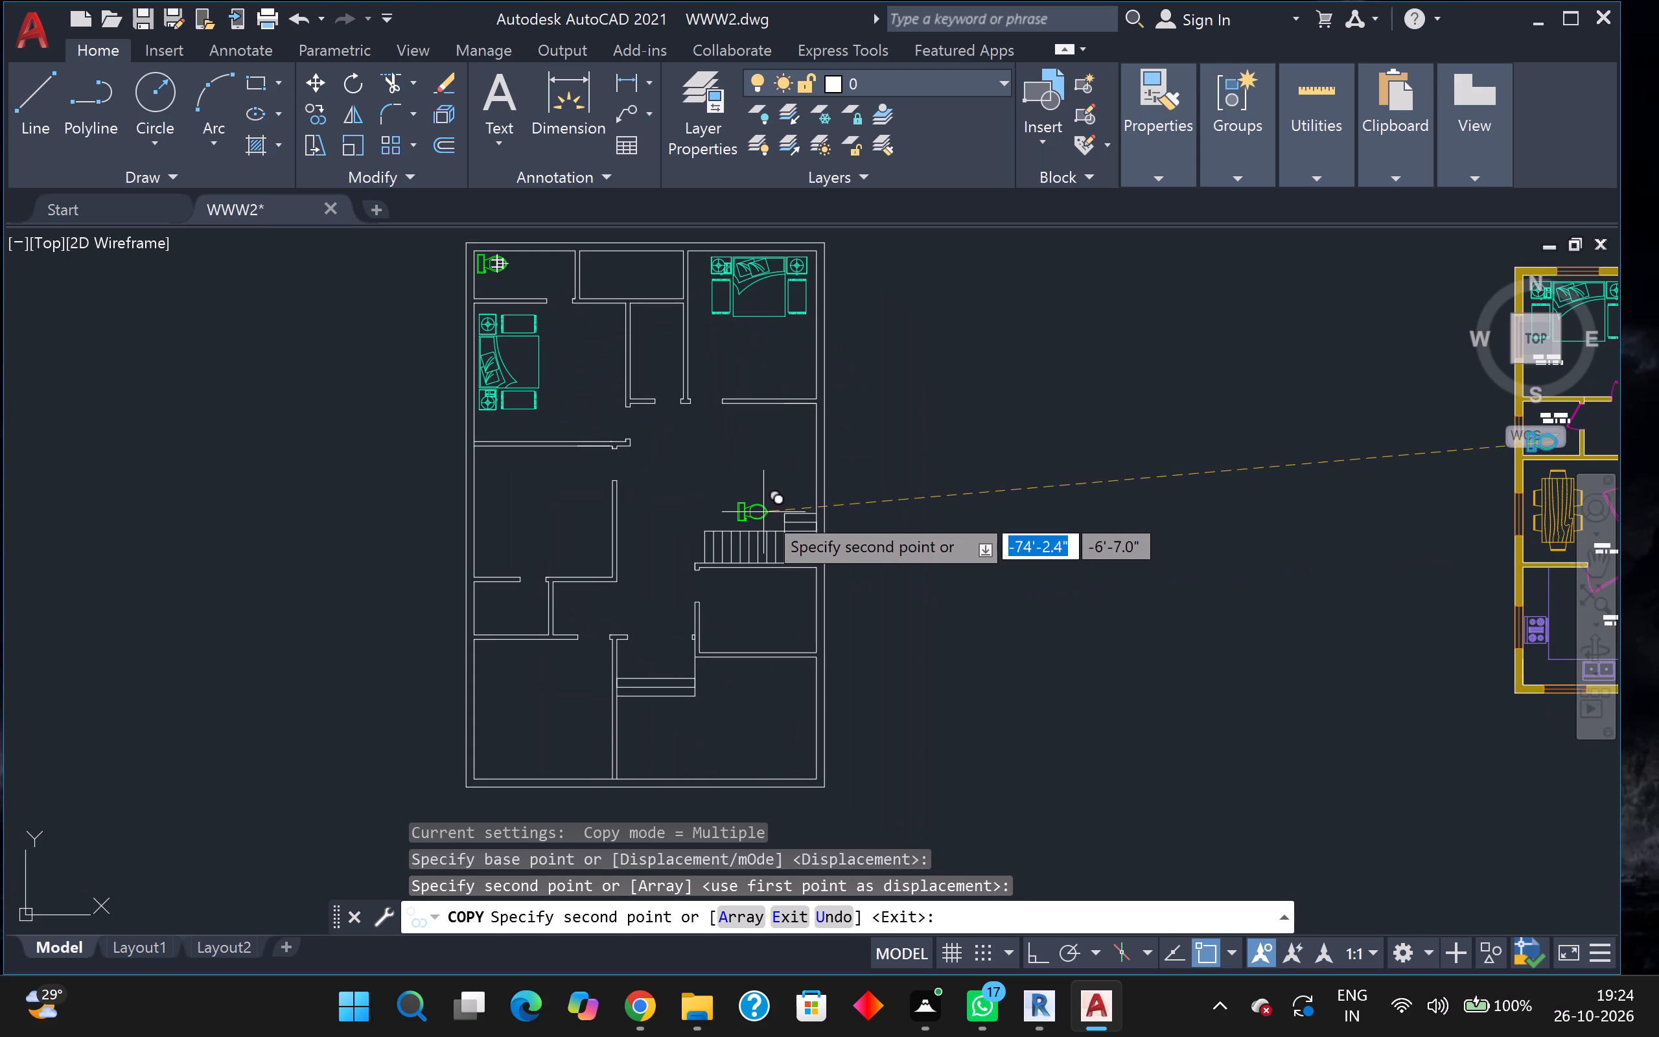
scroll(561, 657, "up", 1)
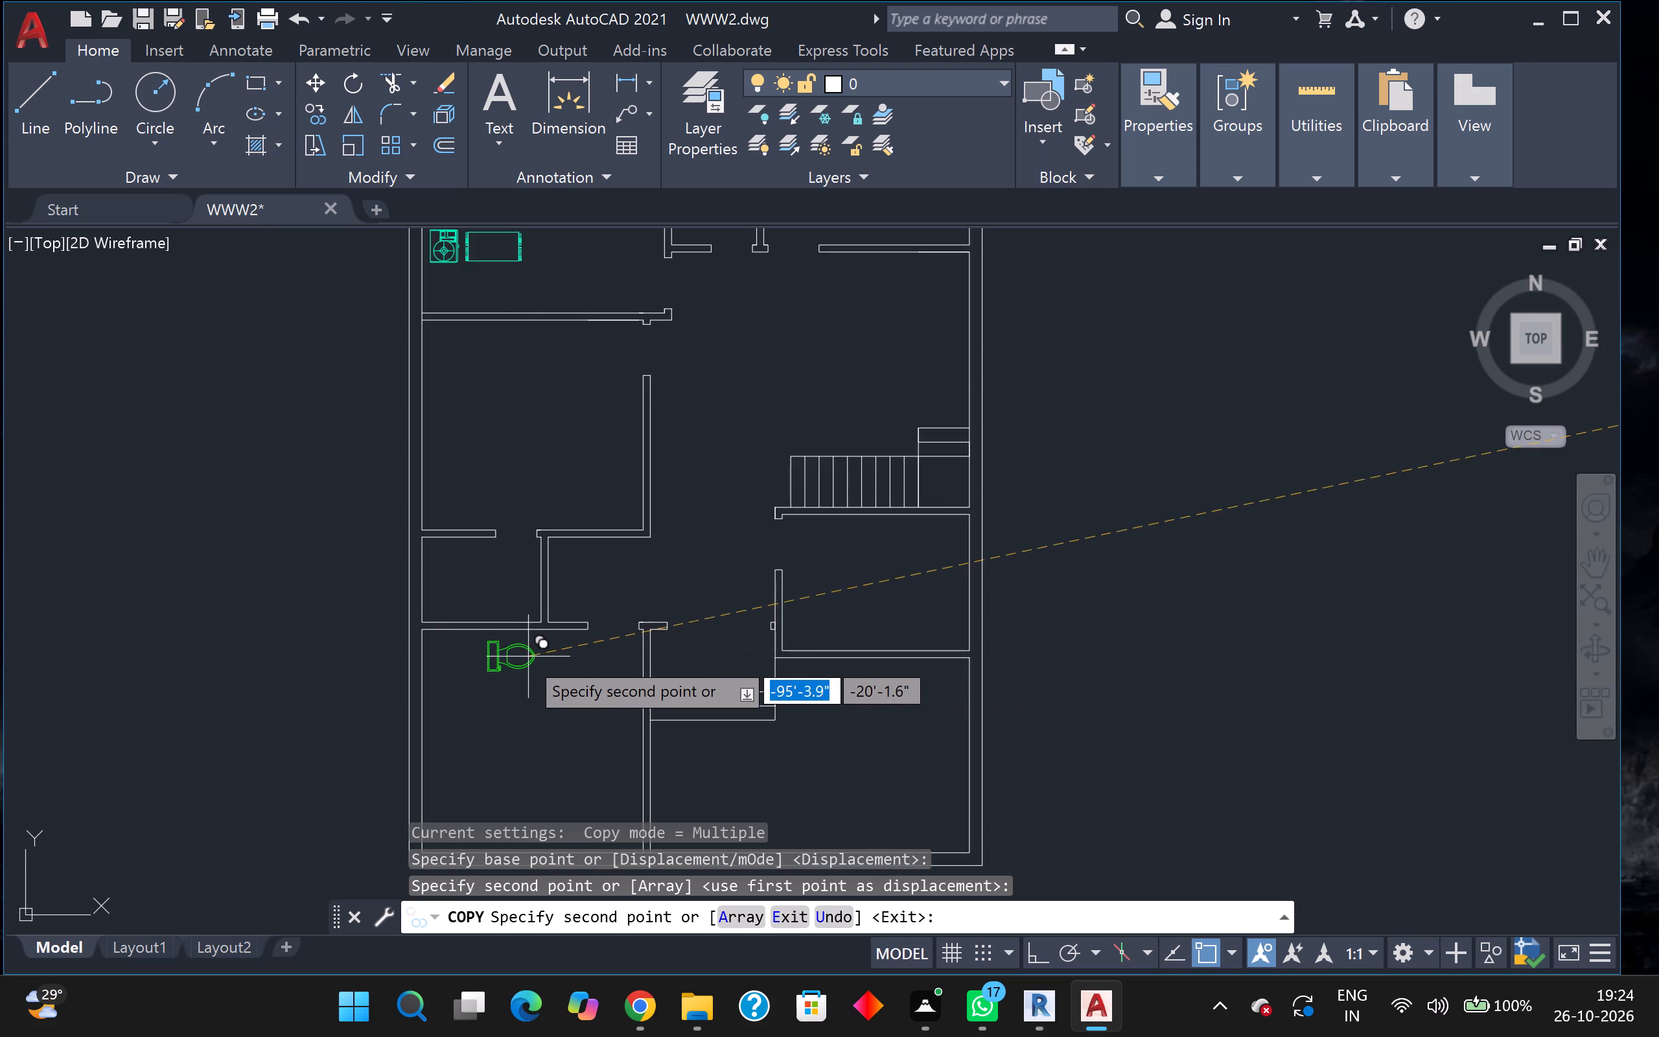
scroll(518, 653, "up", 2)
middle_click_drag(443, 524, 550, 559)
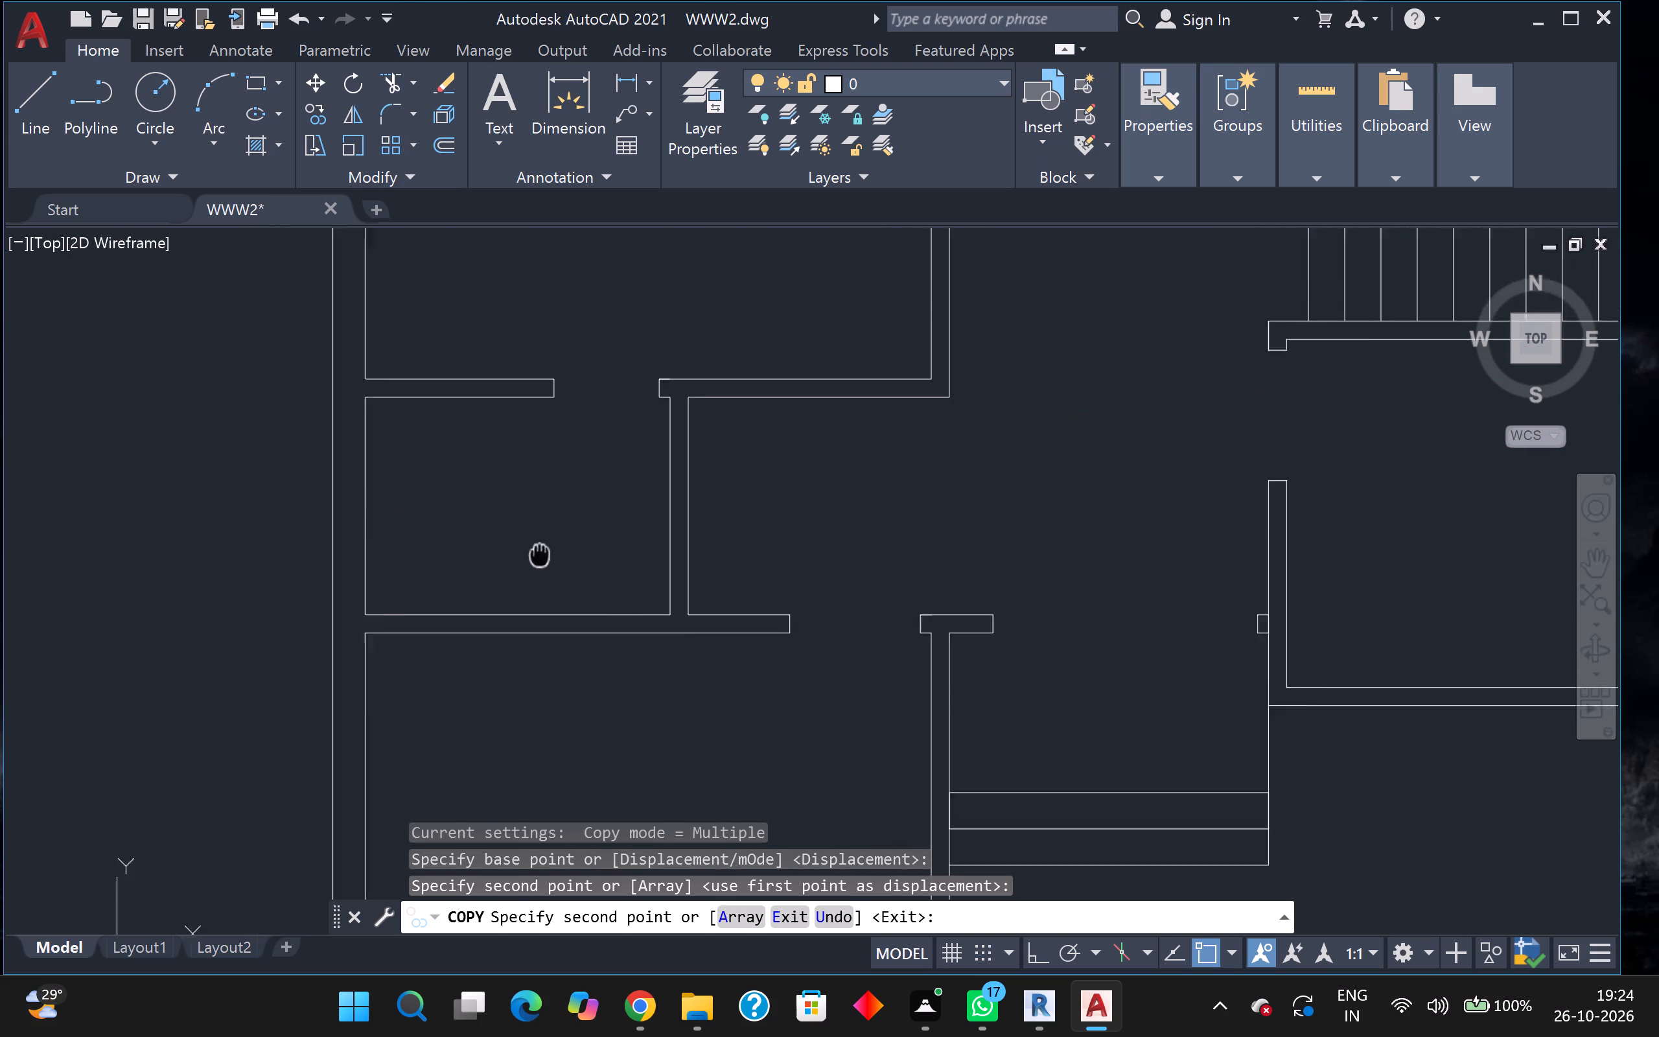
middle_click_drag(550, 559, 686, 604)
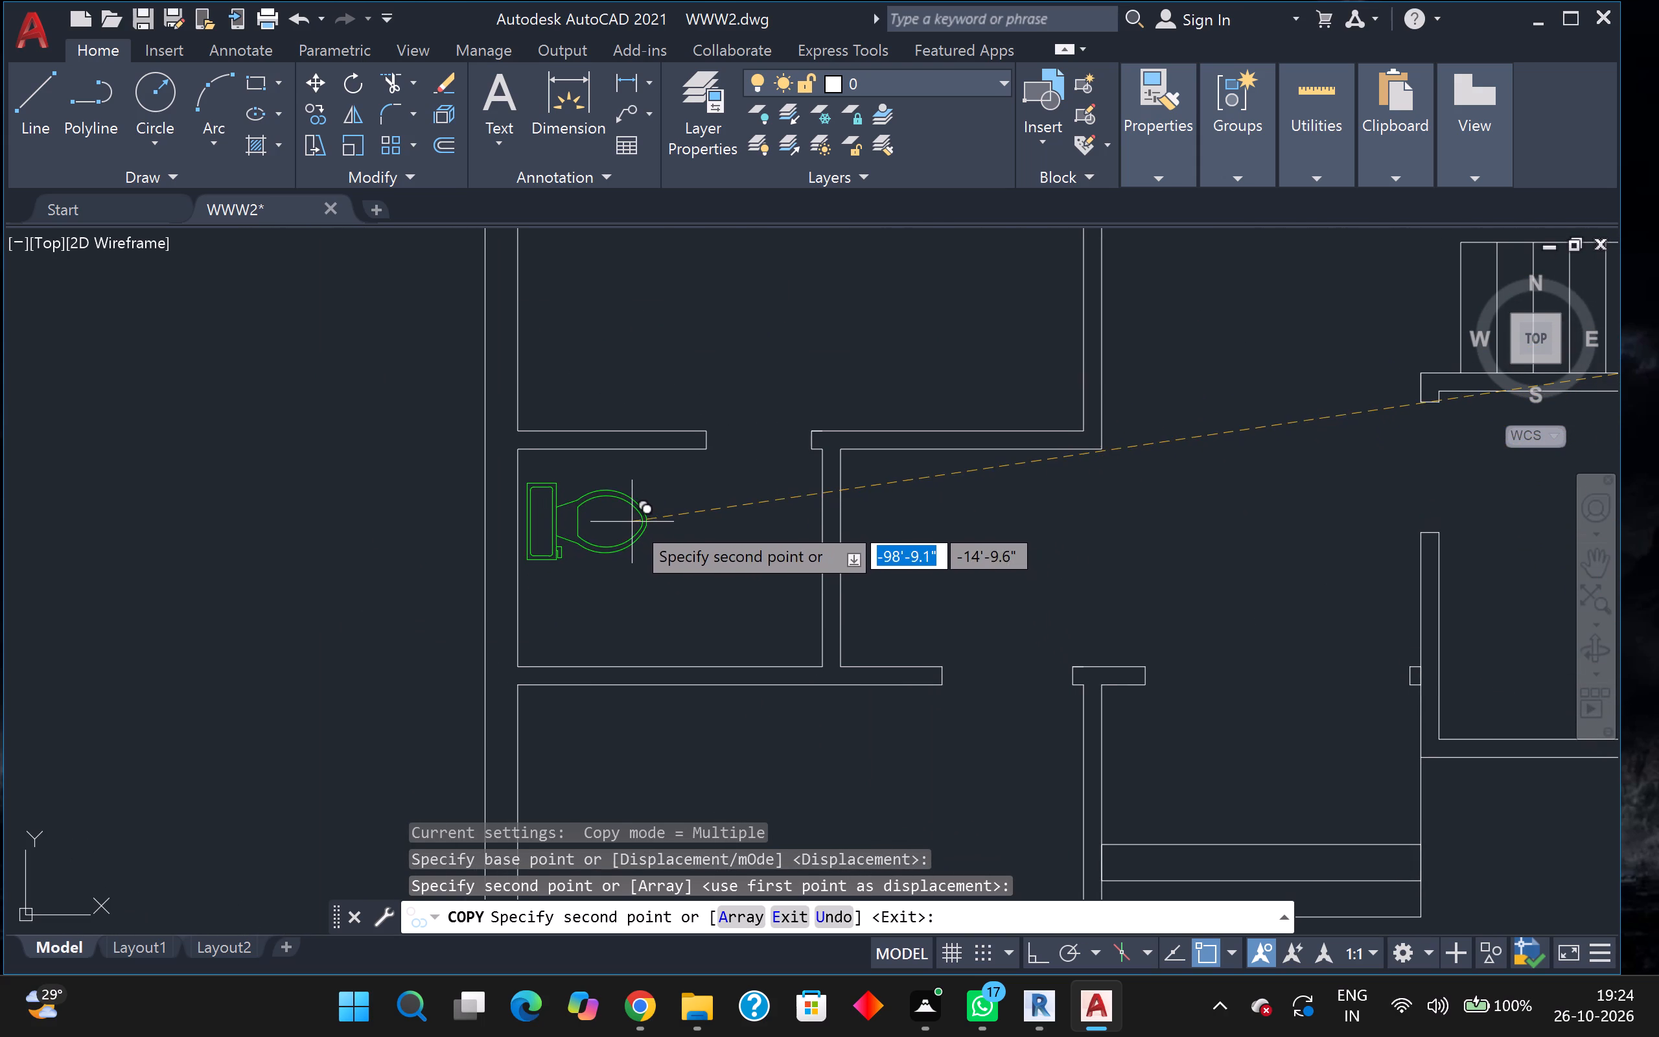
left_click(632, 522)
scroll(641, 521, "down", 4)
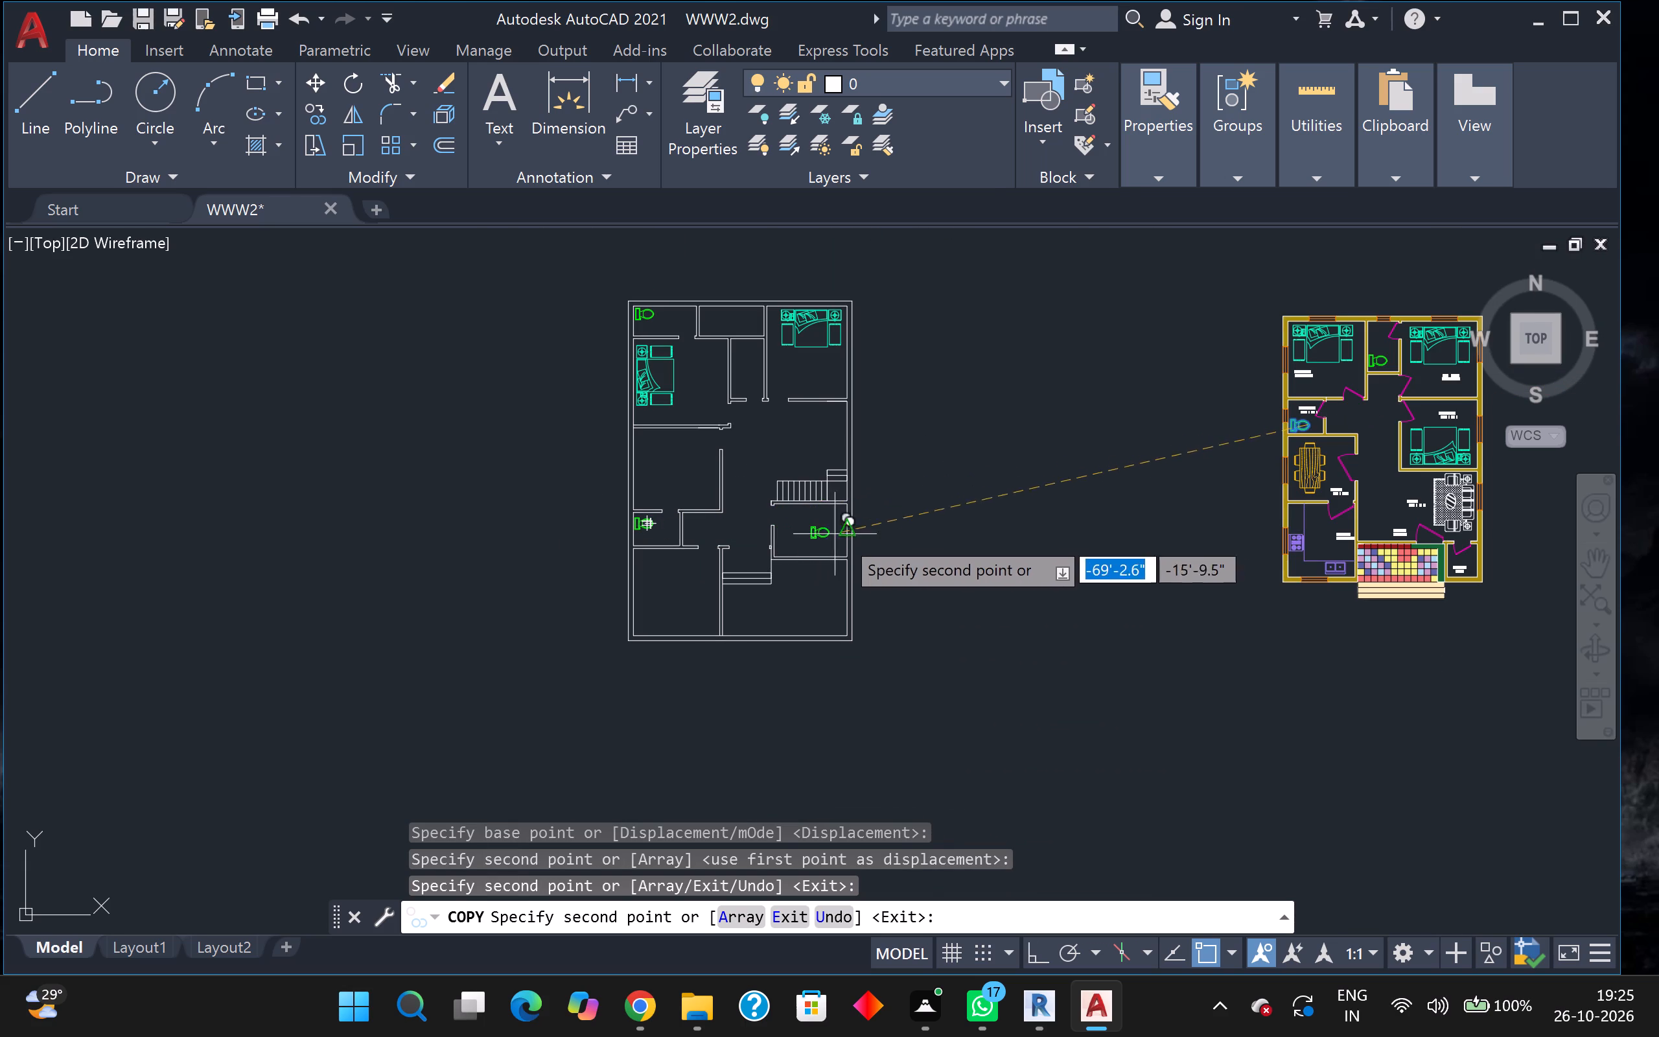
key("Escape")
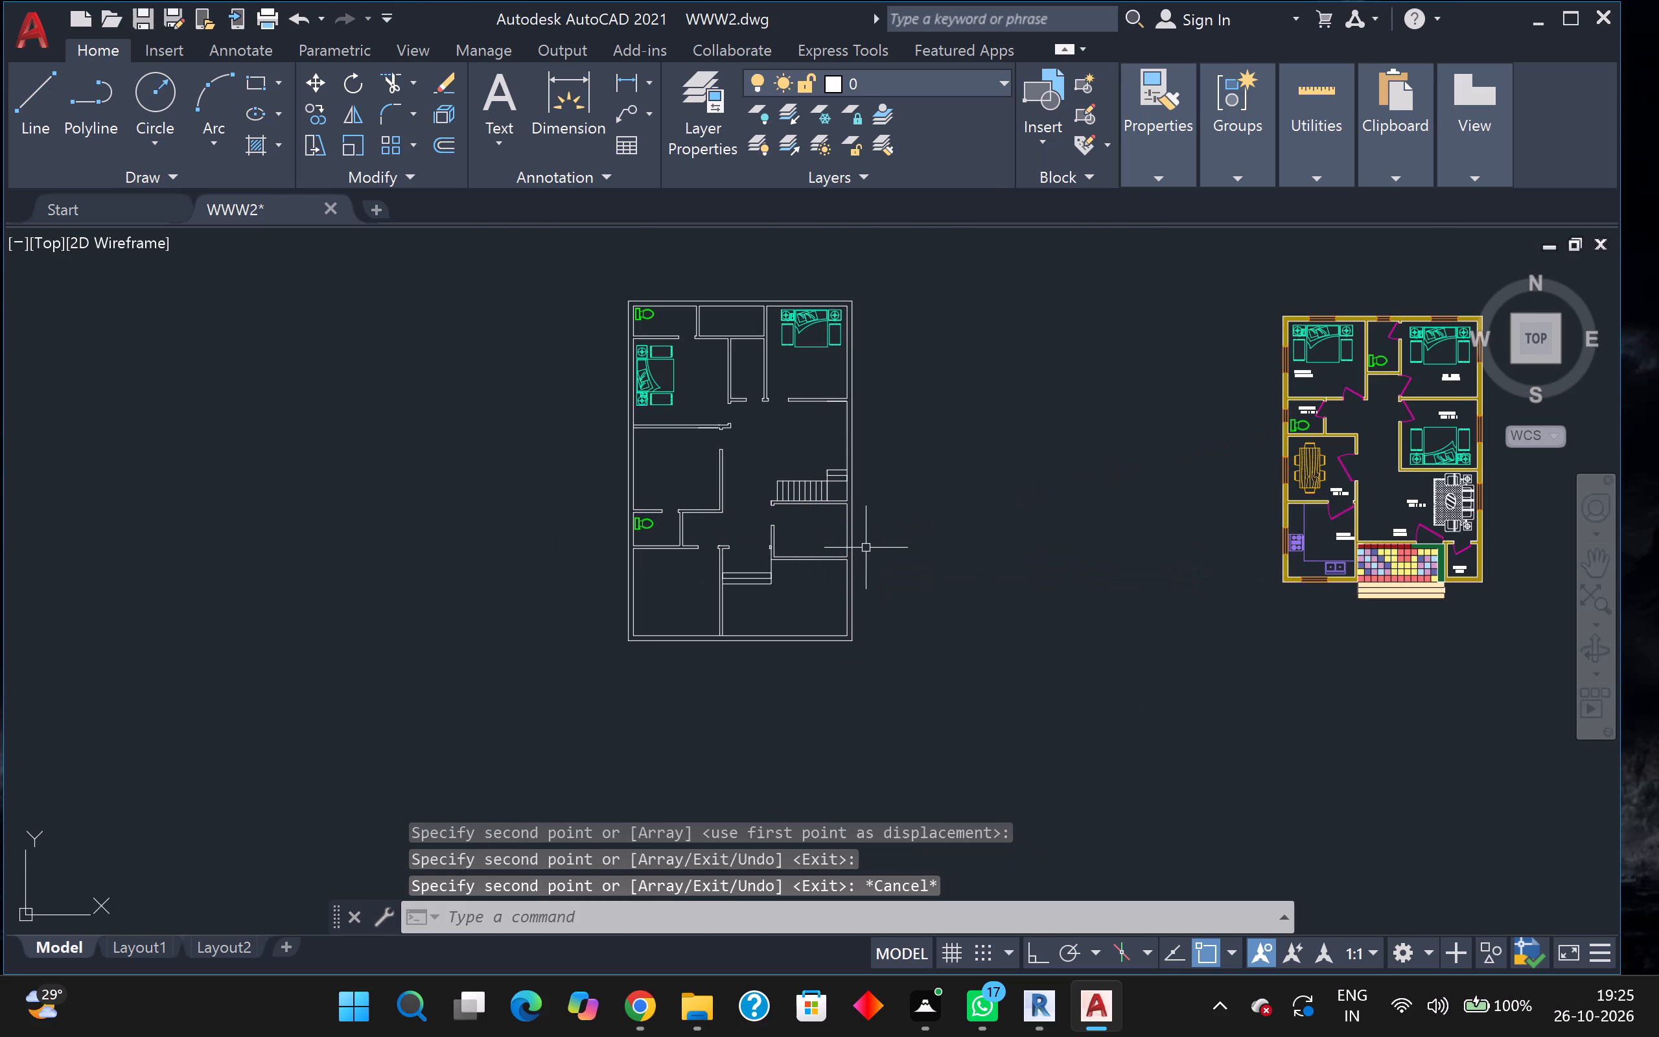
Copy the new plan's sideways bed set into the west room directly below it, against the west wall.
scroll(940, 533, "up", 1)
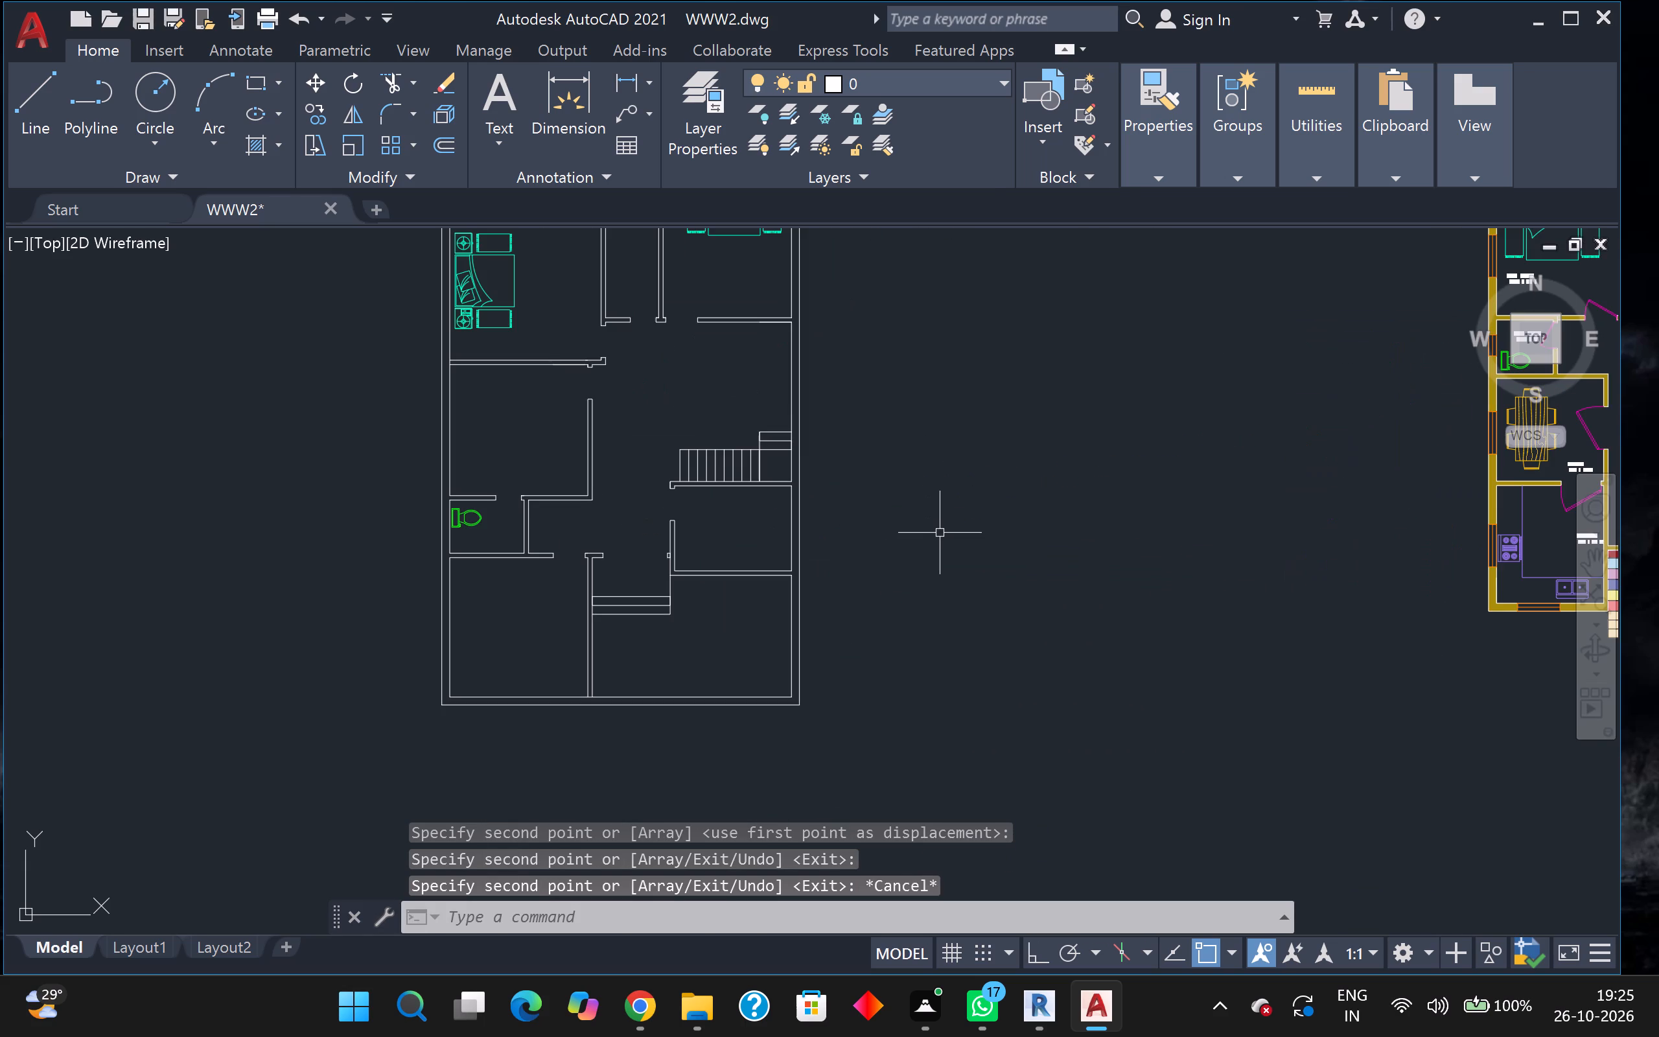
middle_click_drag(940, 533, 1071, 753)
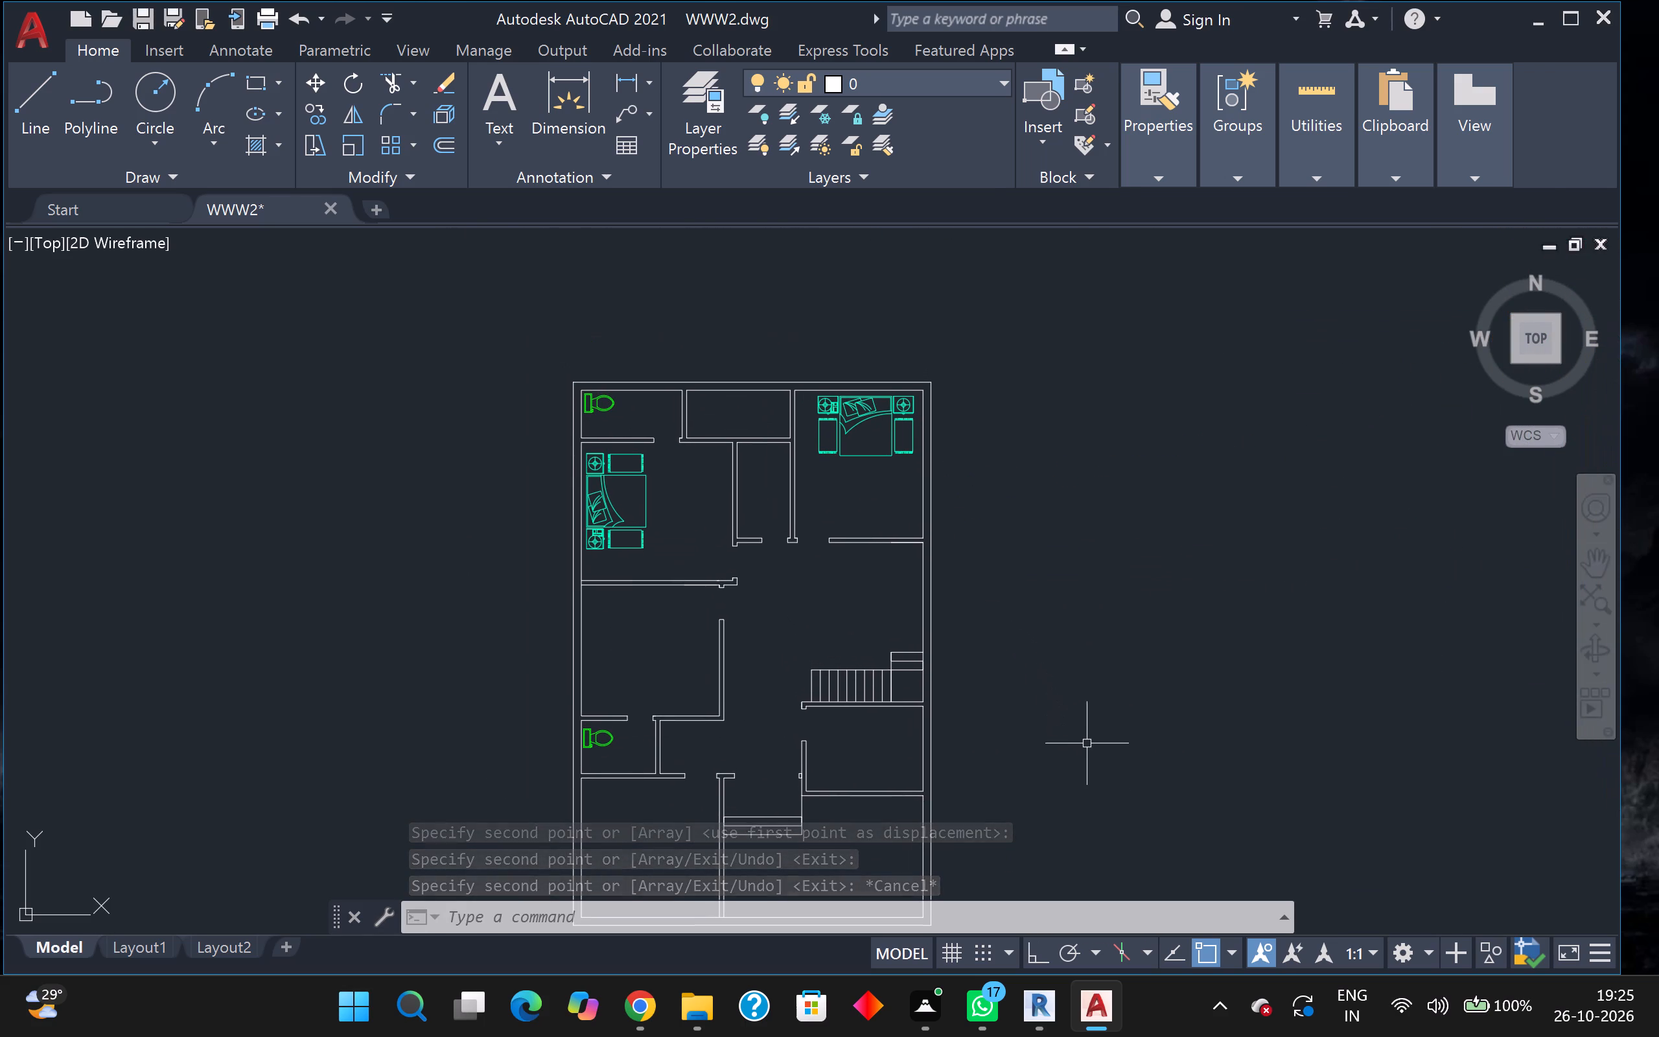
middle_click_drag(1087, 739, 1080, 740)
left_click(628, 530)
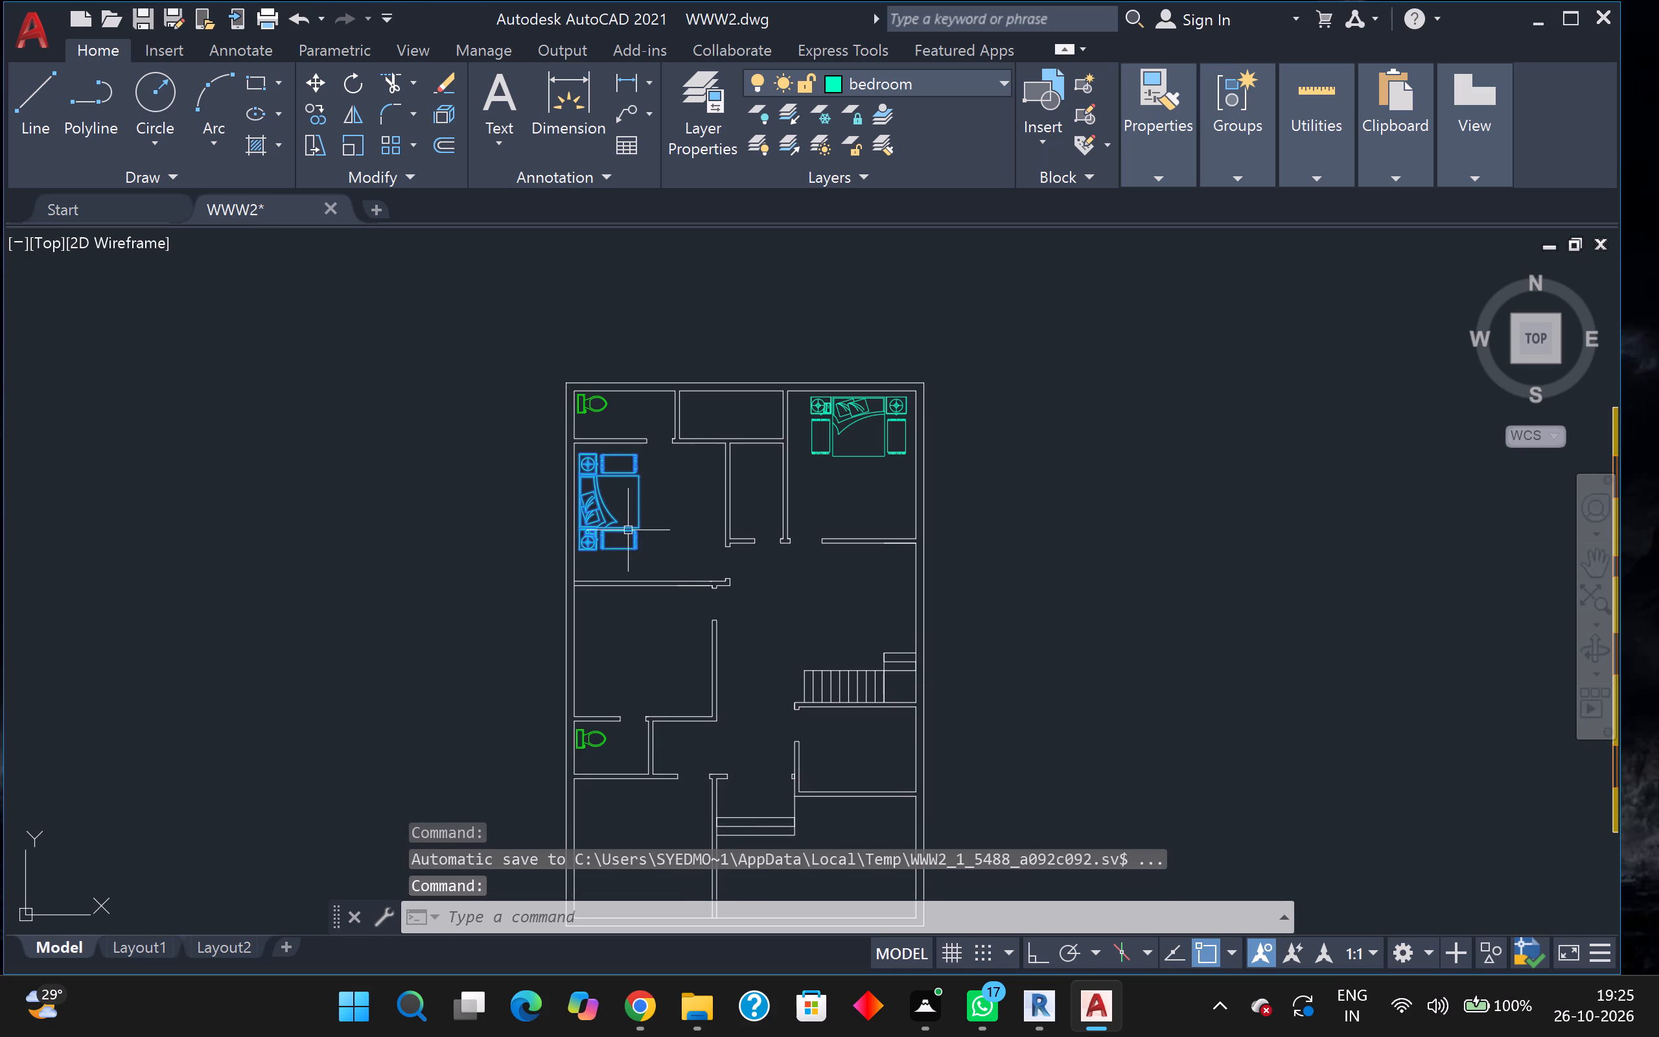
key("c")
key("o")
key("Return")
left_click(623, 510)
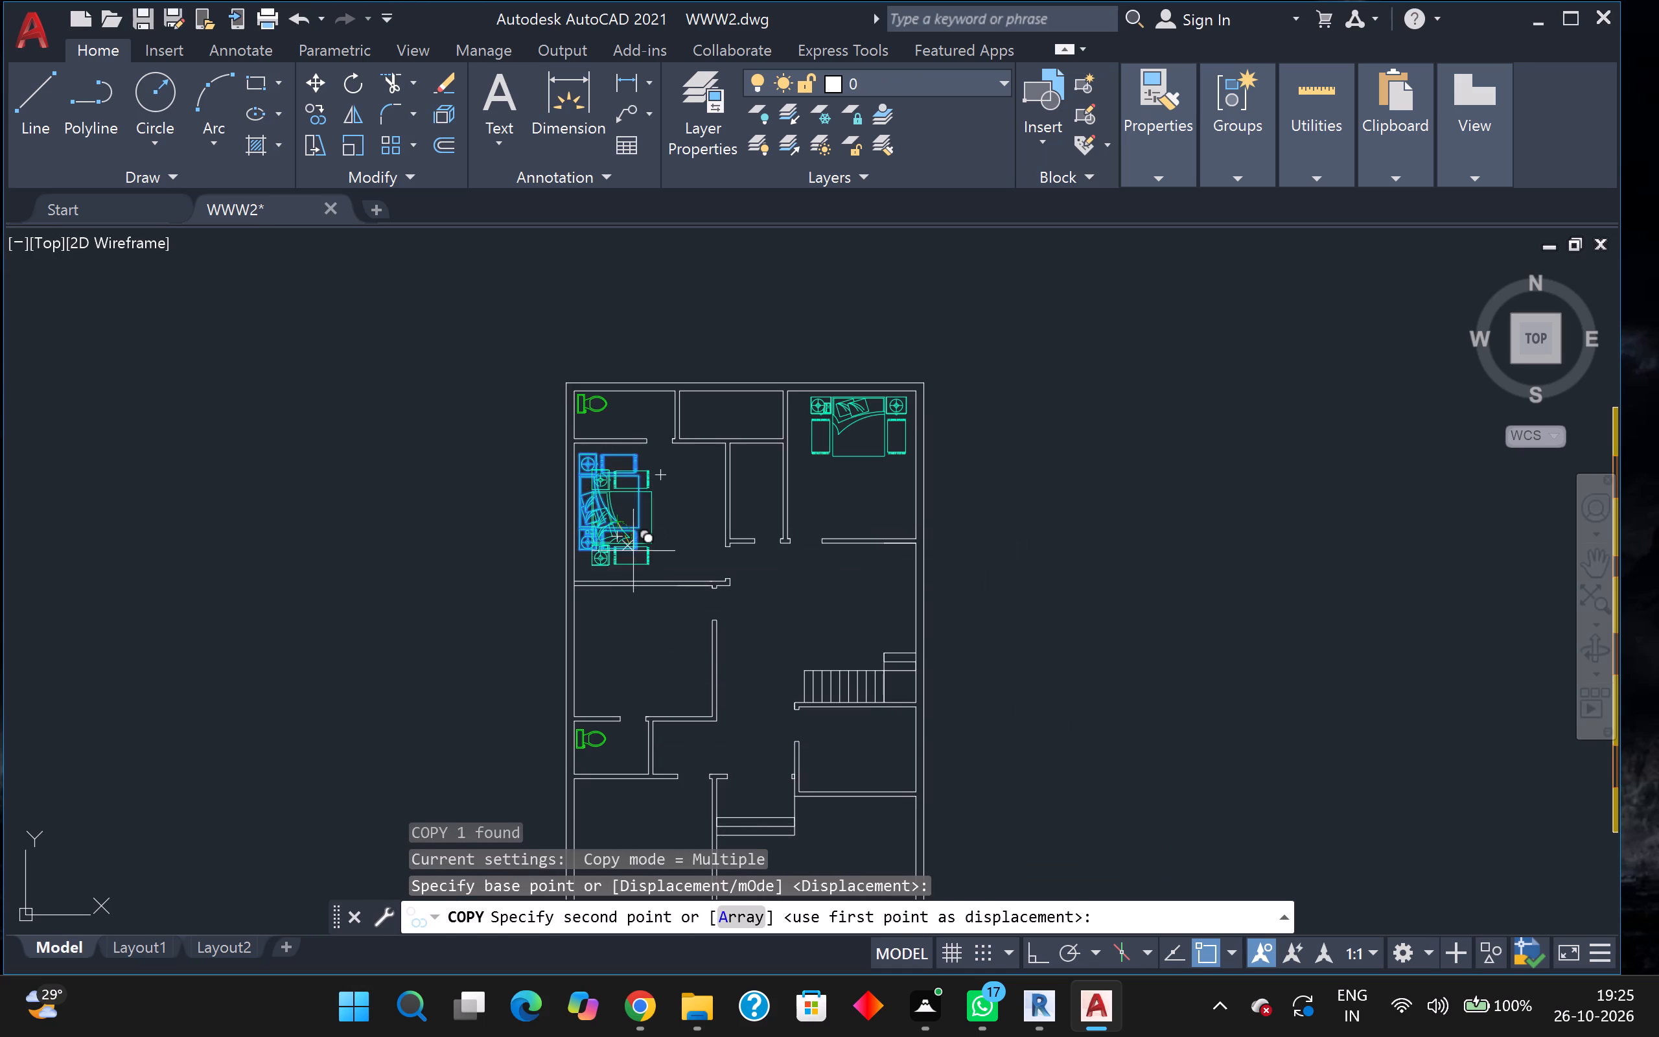
scroll(596, 661, "up", 4)
scroll(660, 661, "down", 1)
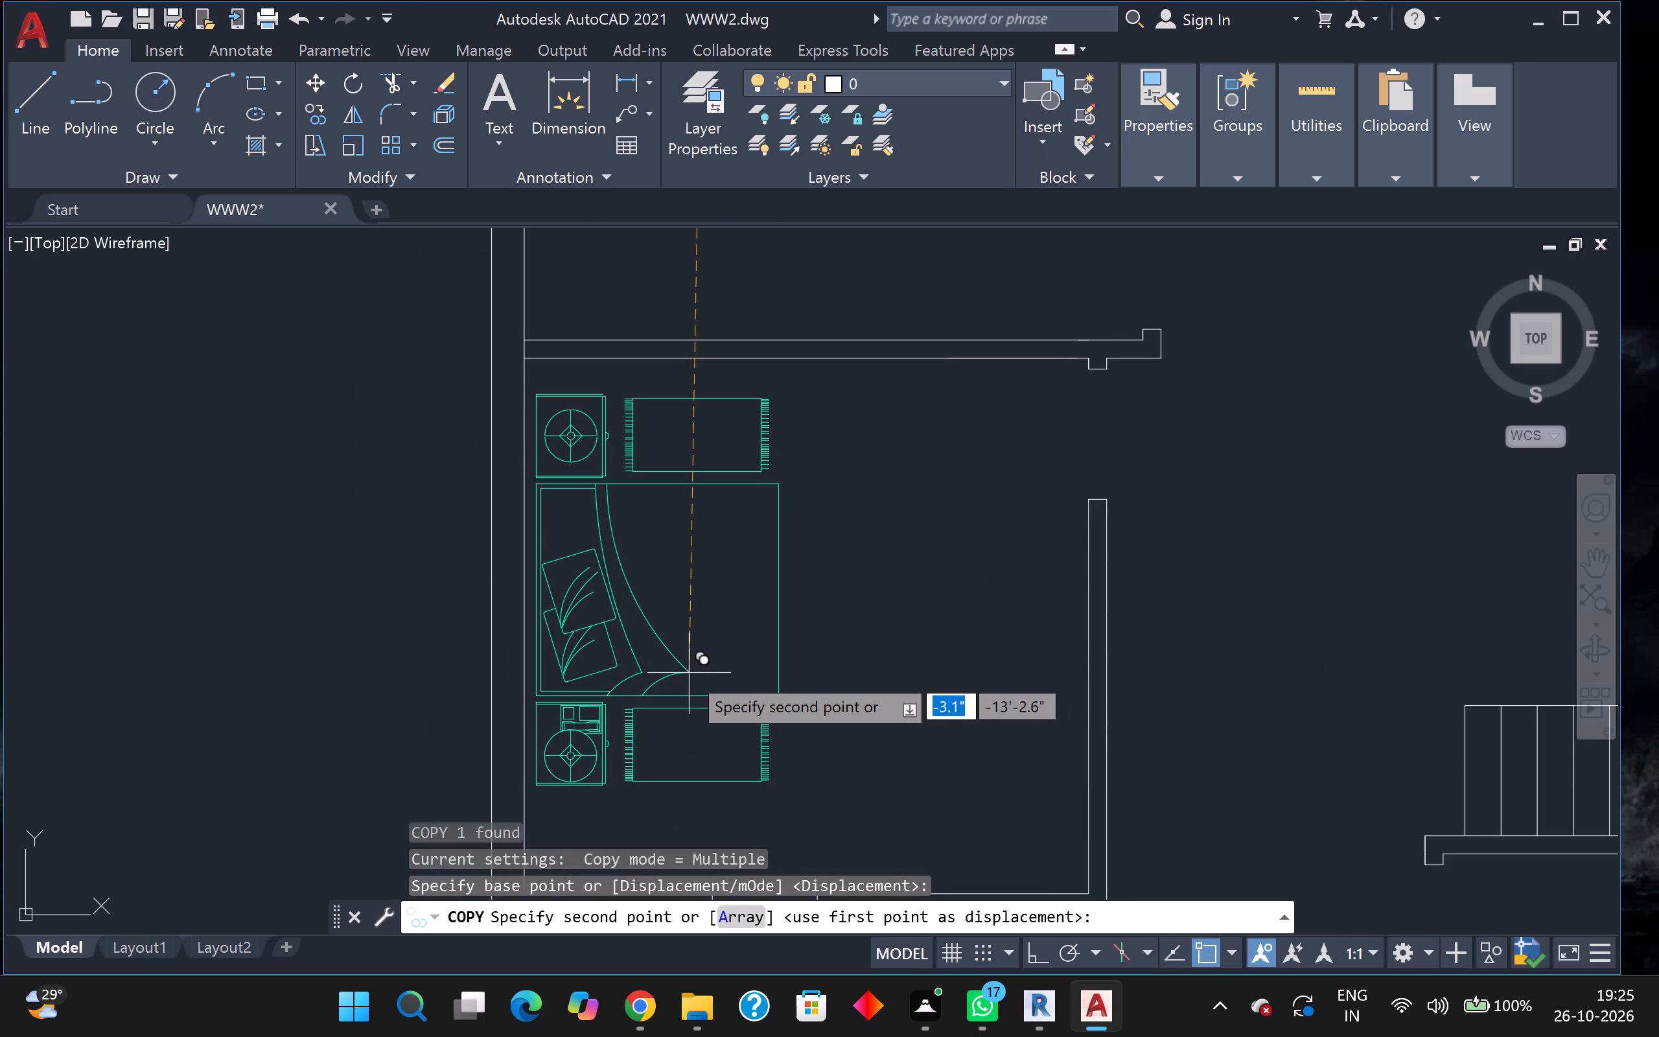
left_click(688, 672)
scroll(712, 665, "down", 4)
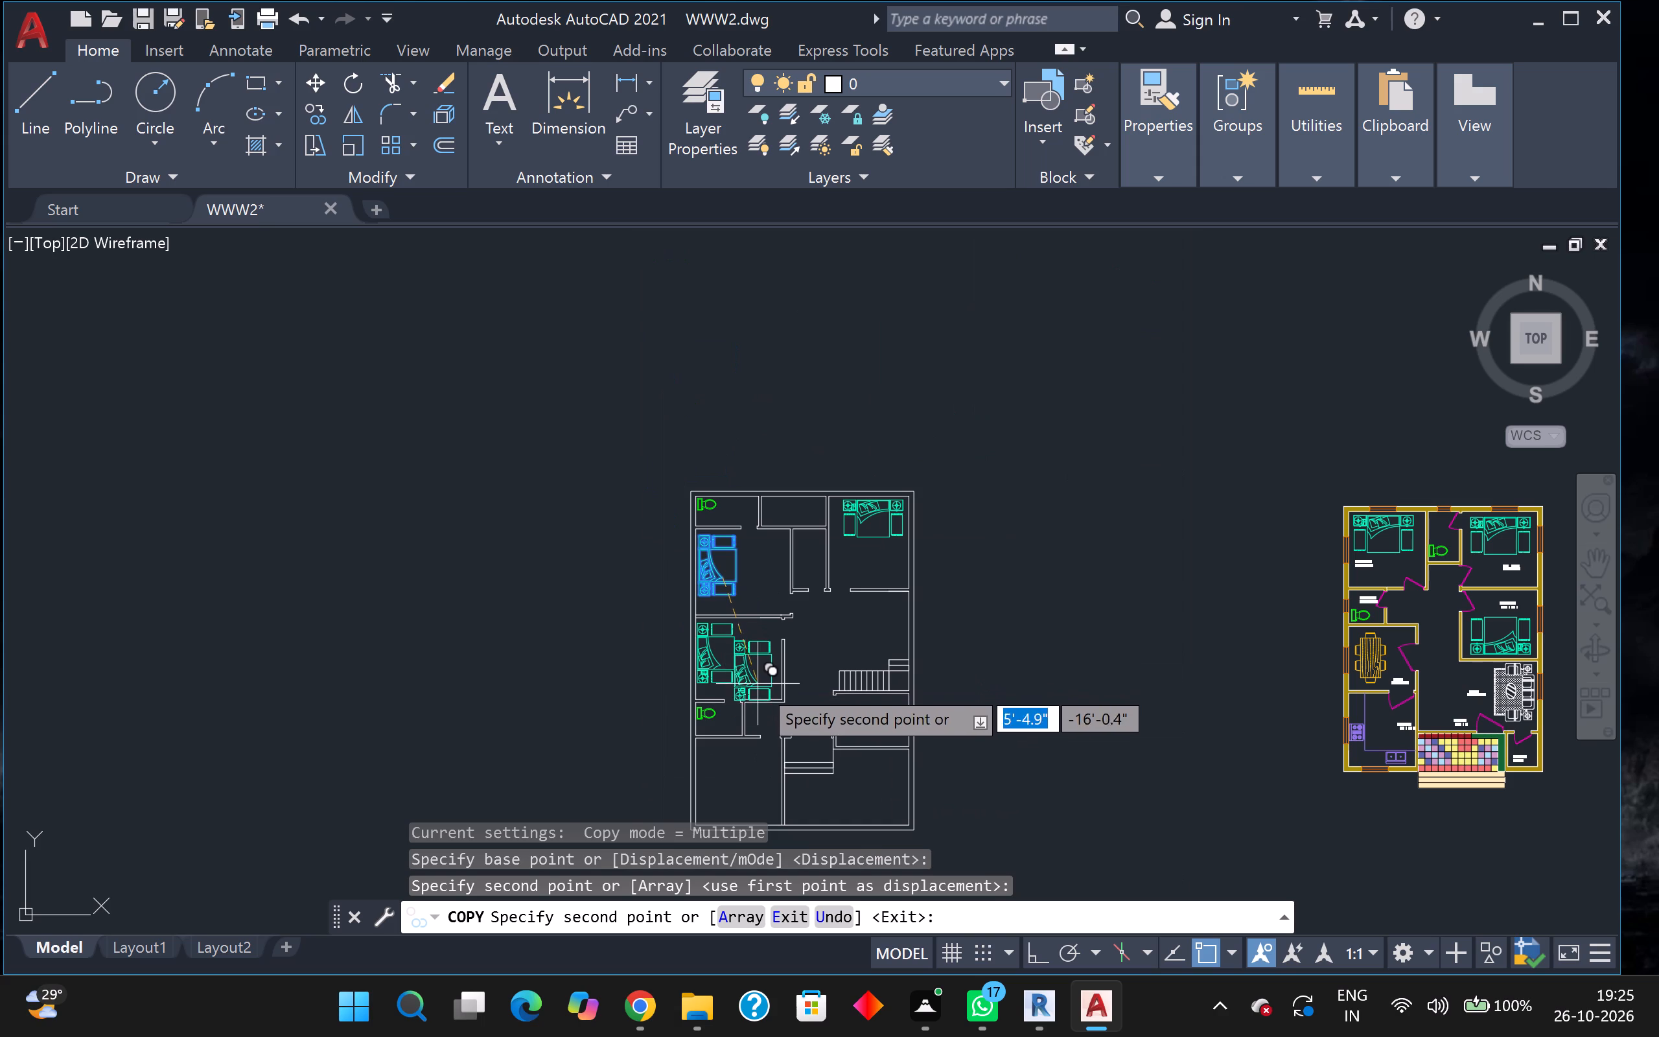
key("Escape")
Copy the magenta dining table set from the pink-walled plan into the new plan's southwest room, near its west wall.
scroll(758, 684, "down", 1)
middle_click_drag(885, 673, 741, 630)
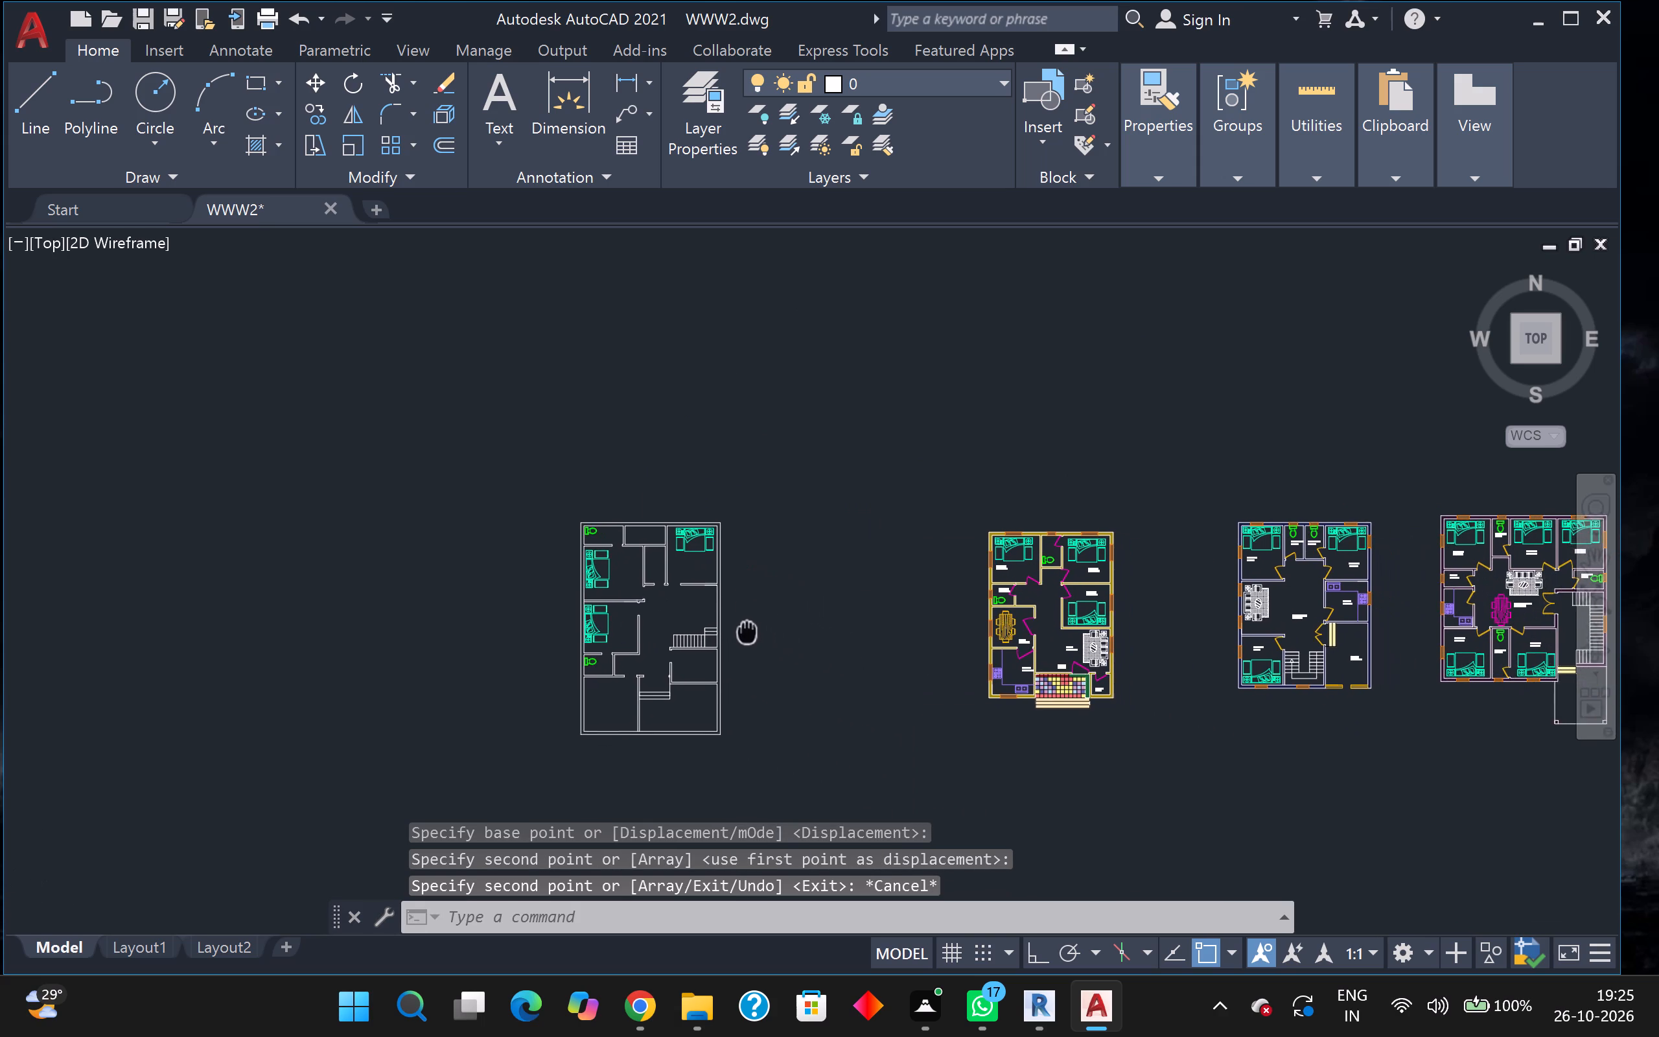
middle_click_drag(741, 630, 740, 630)
scroll(765, 622, "up", 2)
scroll(771, 622, "down", 1)
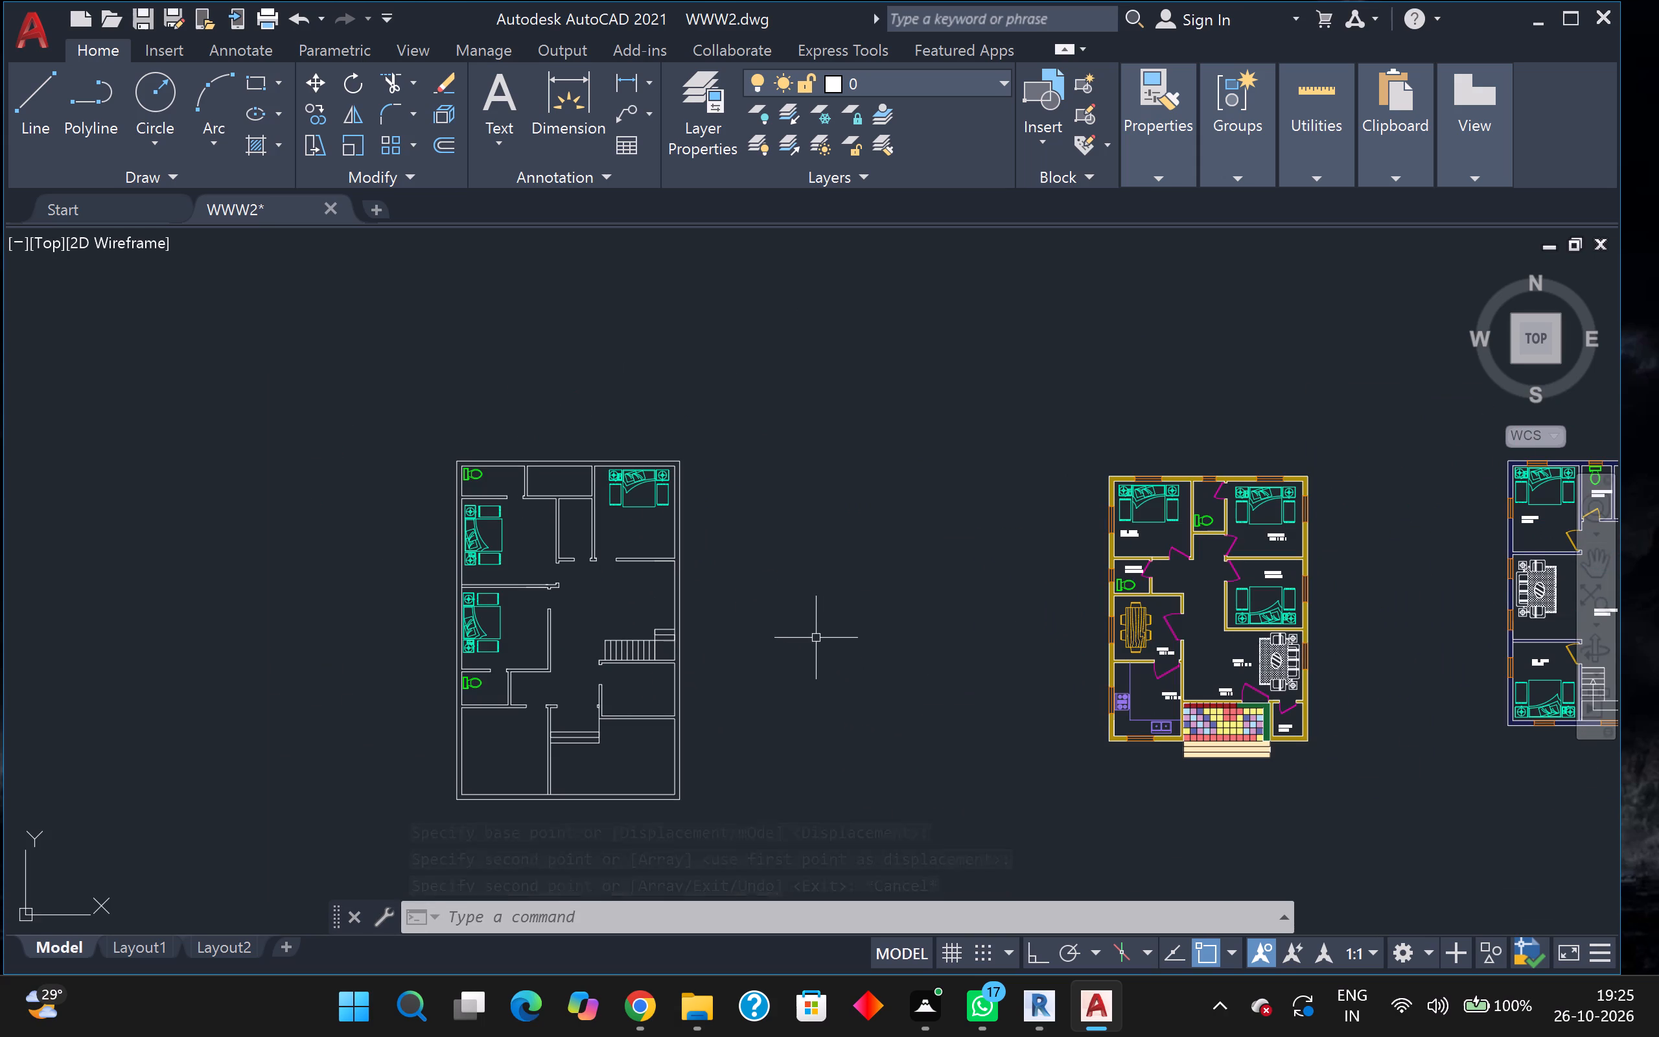
middle_click_drag(1042, 664, 435, 640)
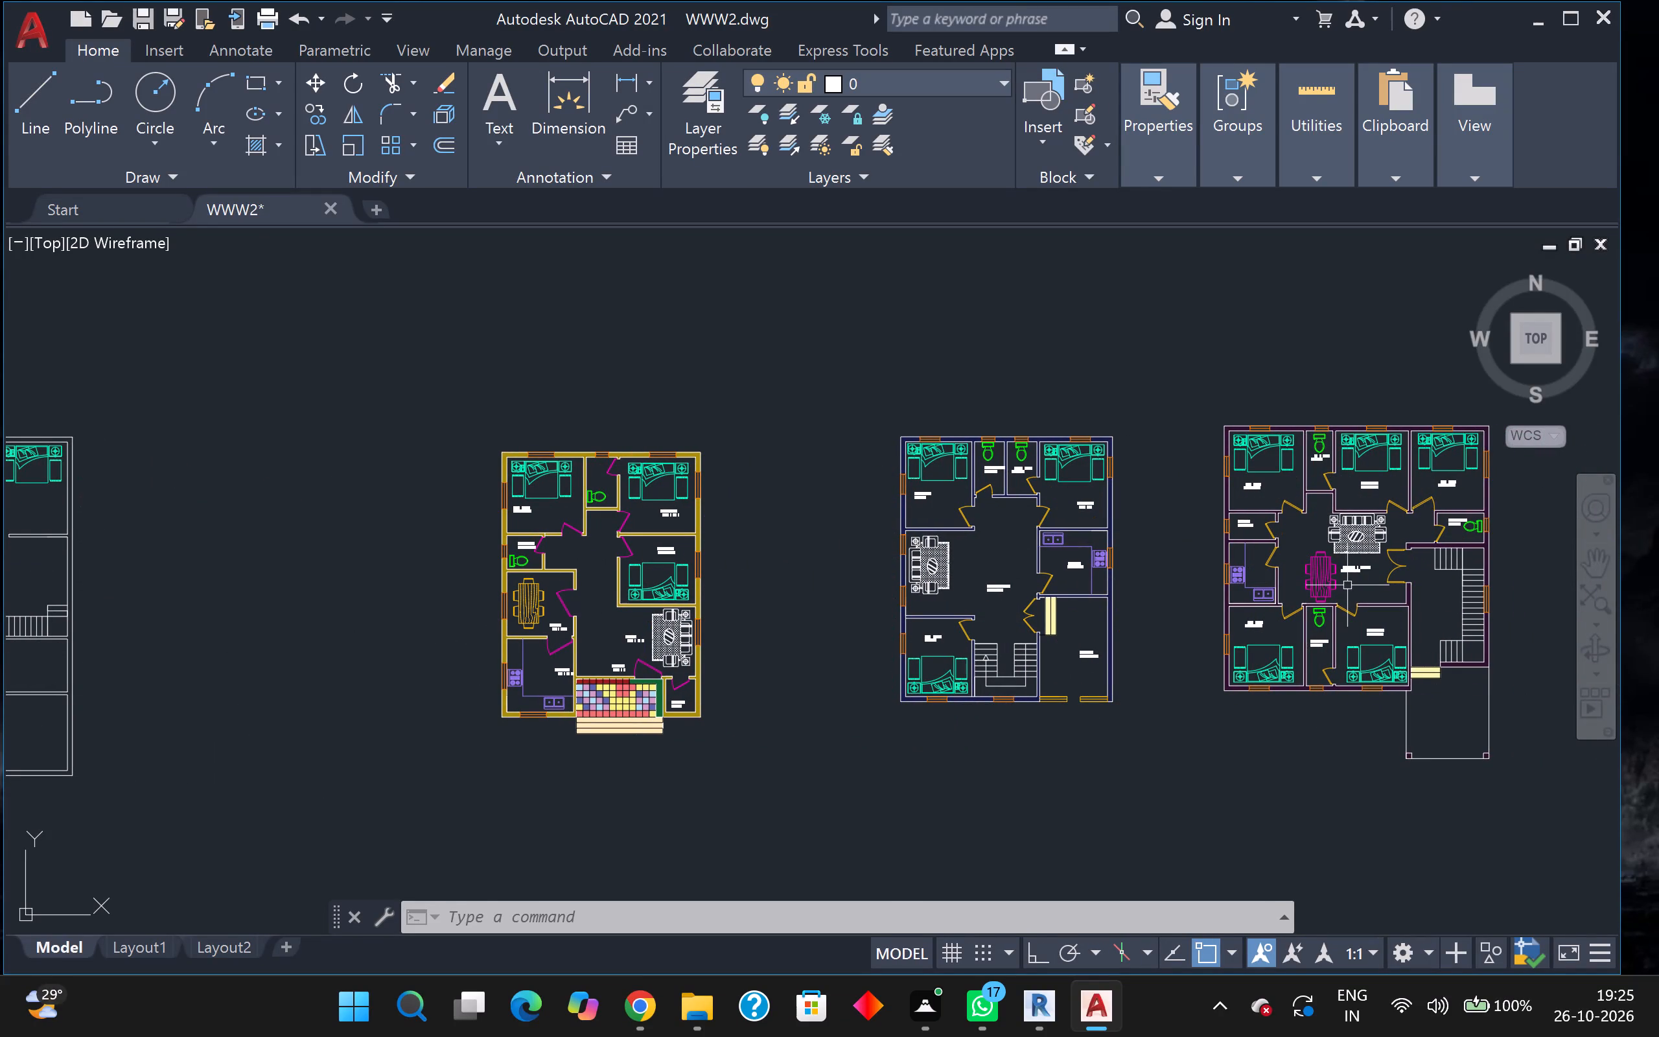
left_click(1327, 579)
type("co")
key("Return")
left_click(1312, 574)
scroll(1060, 649, "down", 2)
middle_click_drag(1060, 649, 1289, 639)
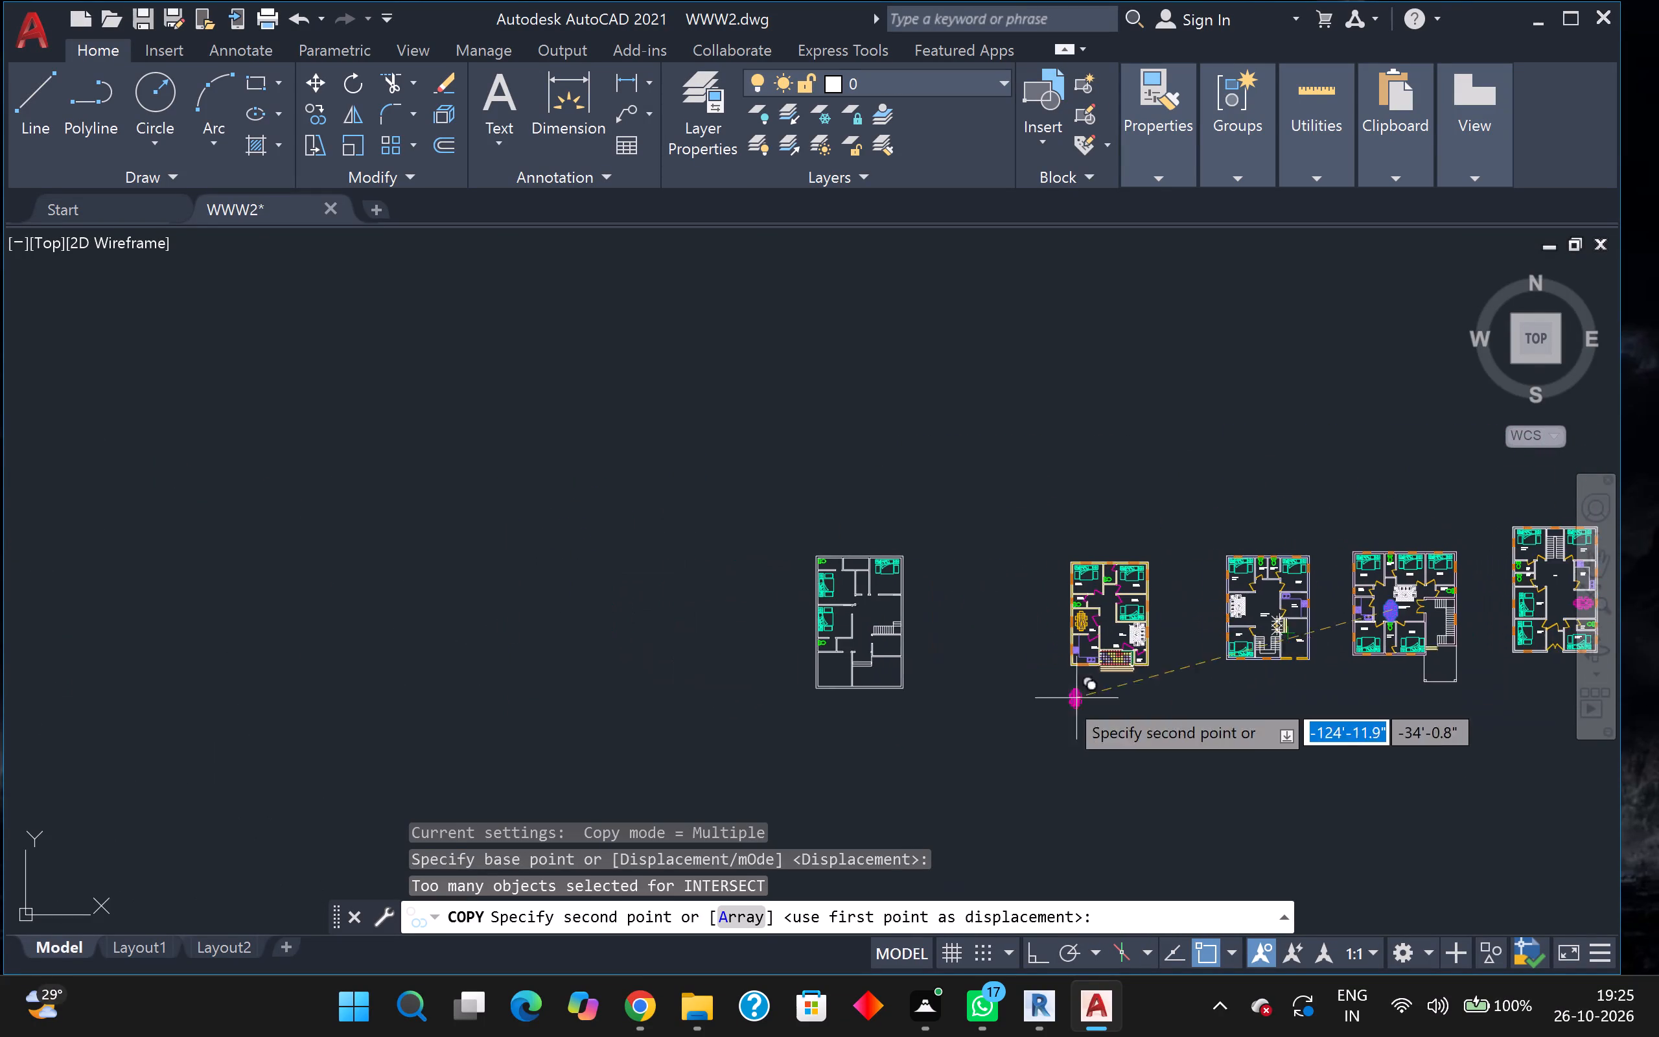
scroll(1049, 698, "up", 3)
middle_click_drag(926, 692, 1643, 668)
scroll(928, 593, "up", 2)
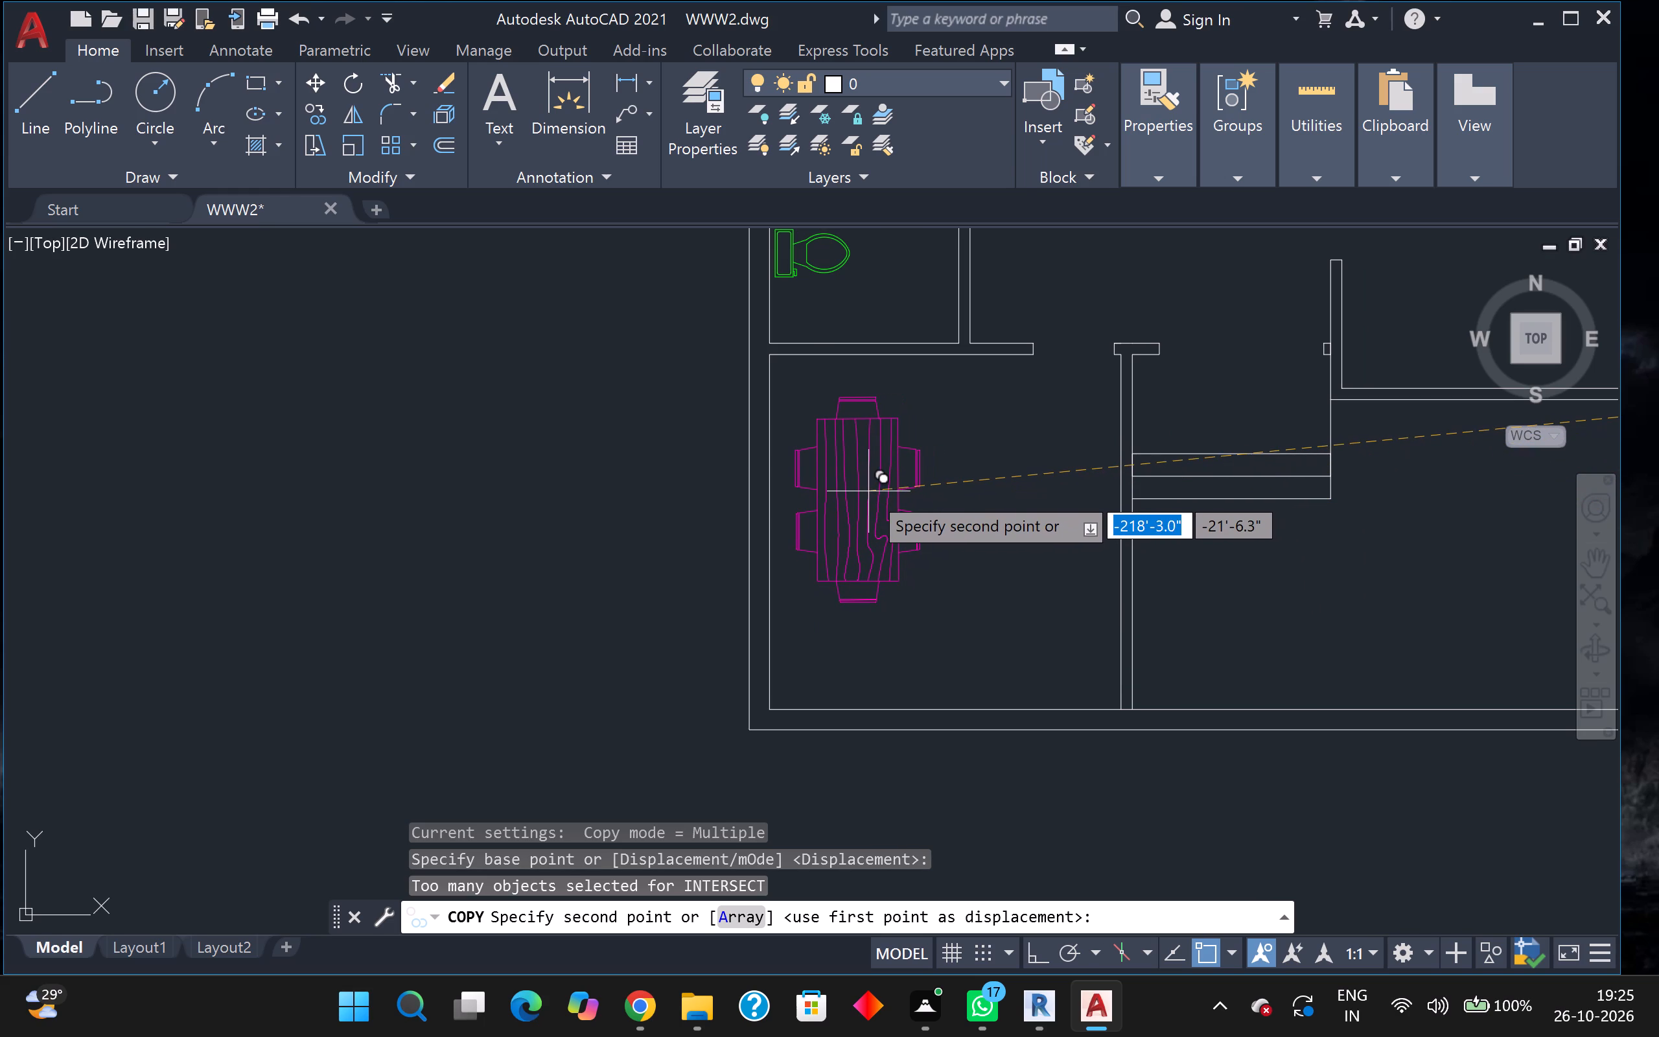
left_click(864, 480)
key("Escape")
Examine the new plan's remaining empty rooms and the fixtures in the neighbouring existing floor plans.
scroll(899, 507, "down", 4)
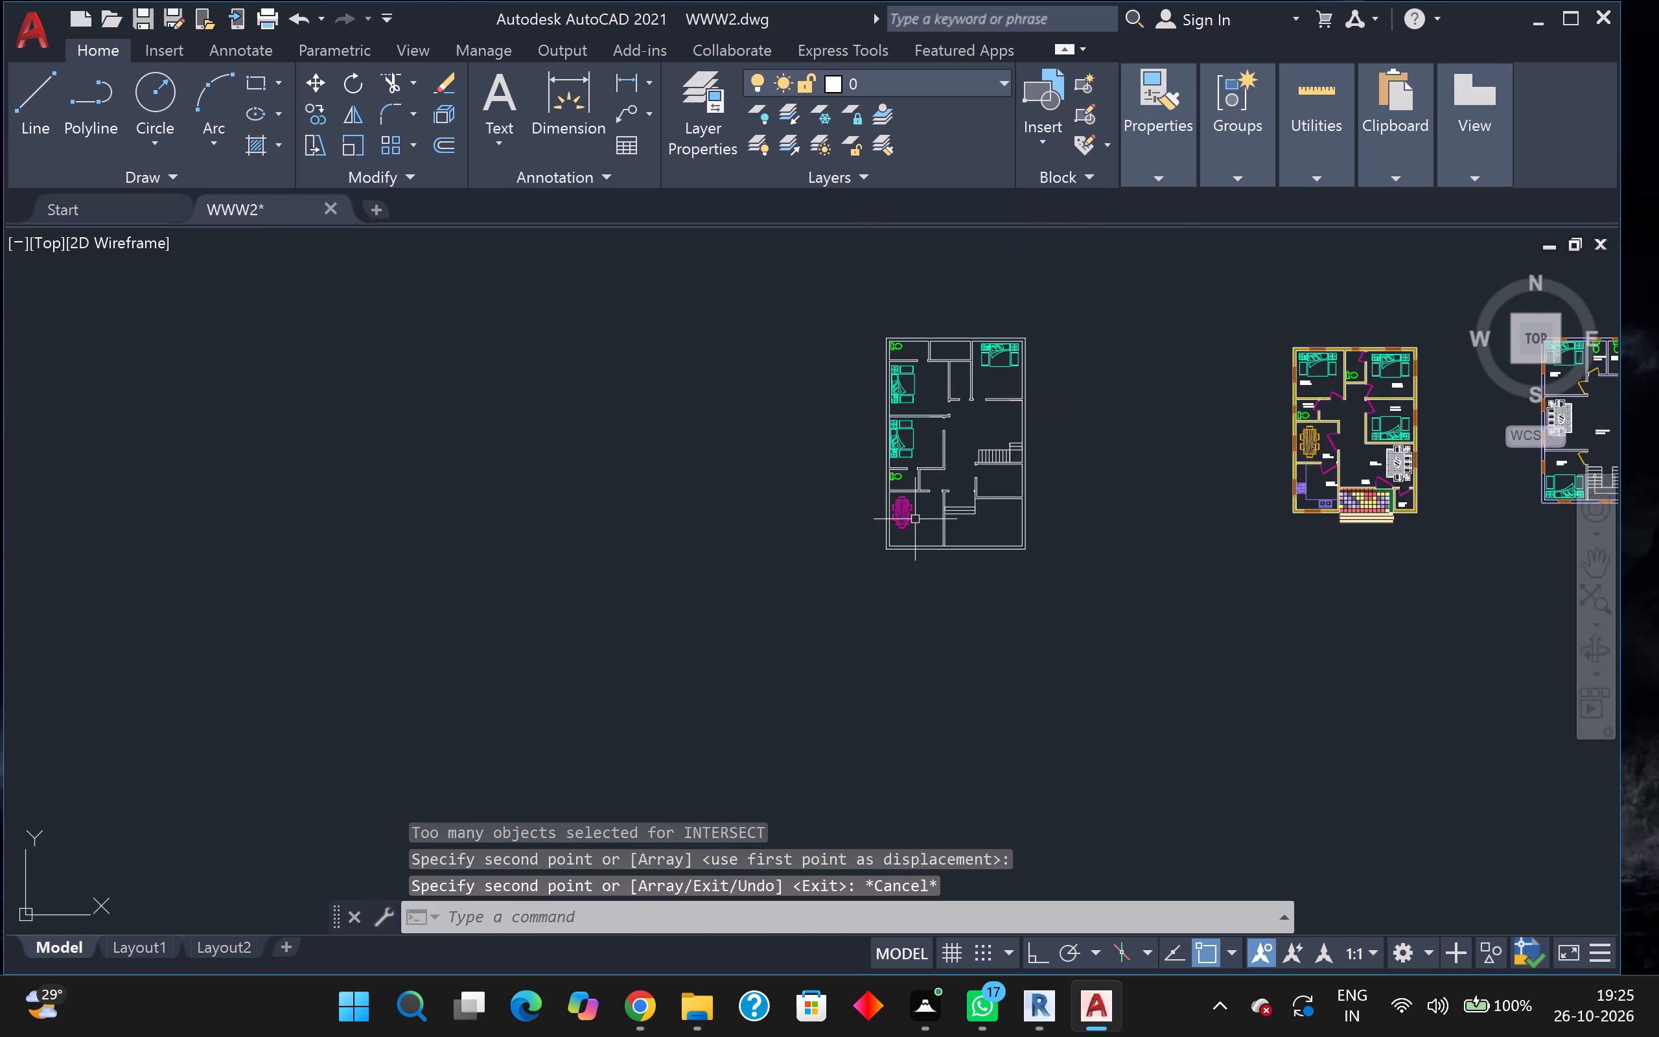
scroll(915, 519, "up", 3)
scroll(915, 519, "down", 2)
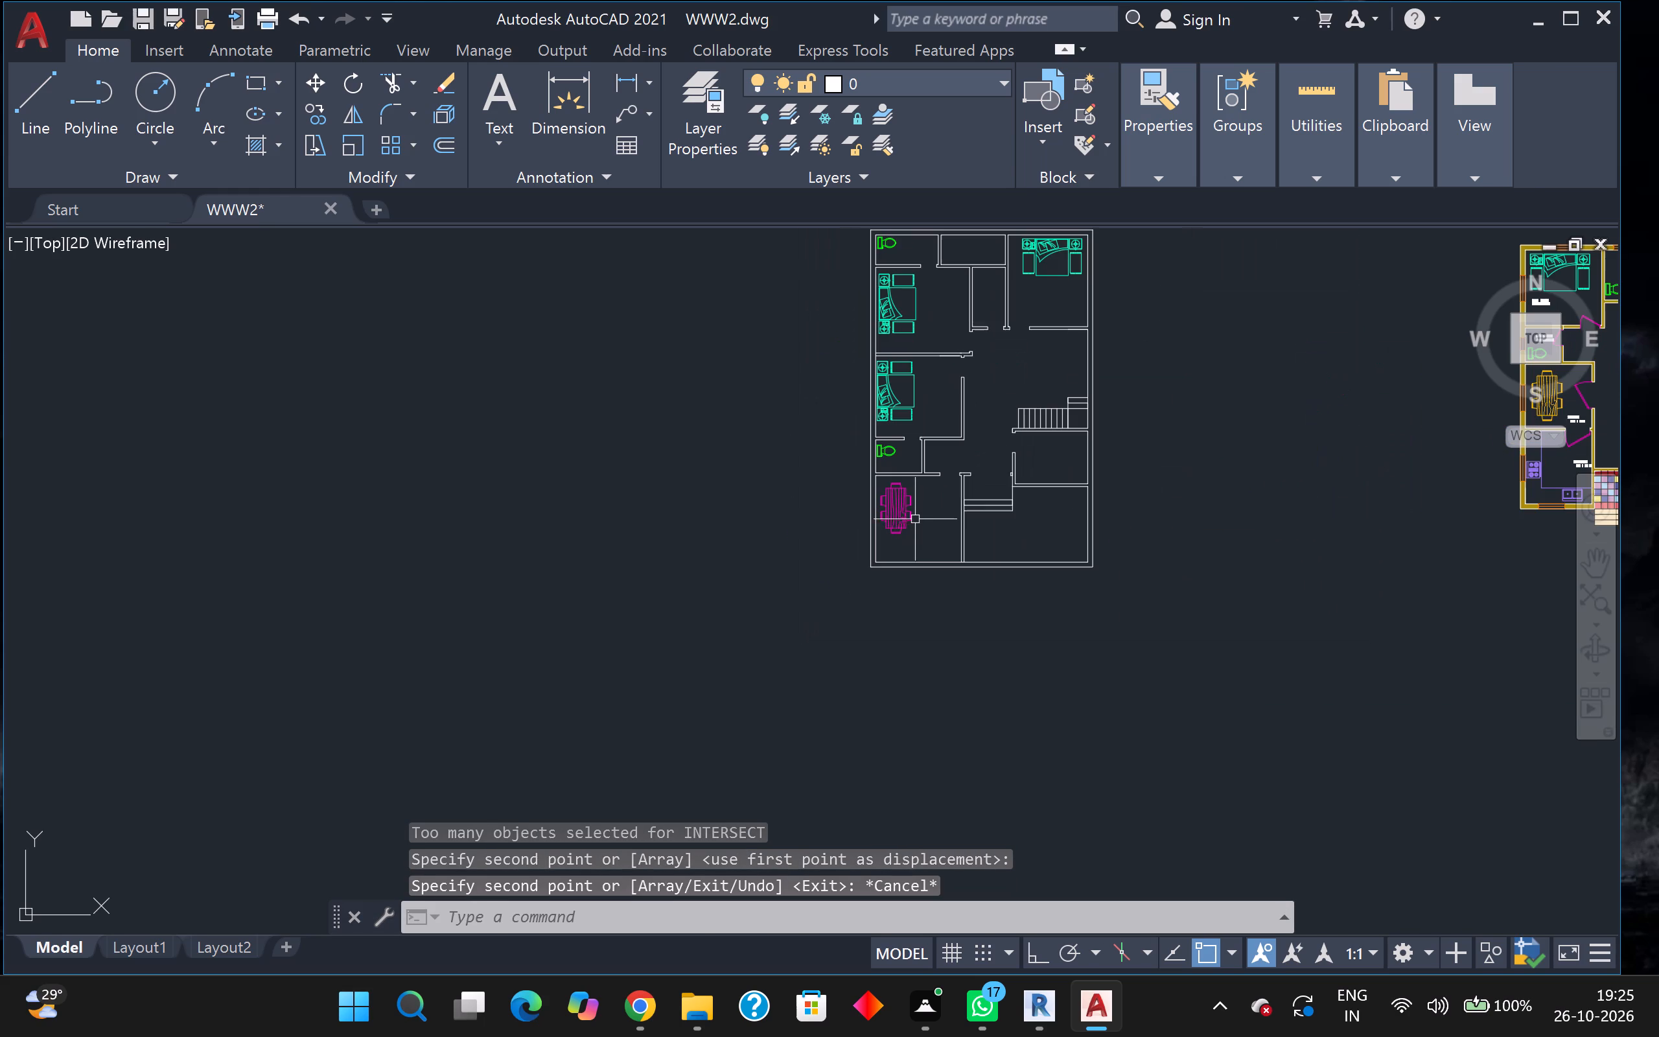
middle_click_drag(1146, 553, 1141, 565)
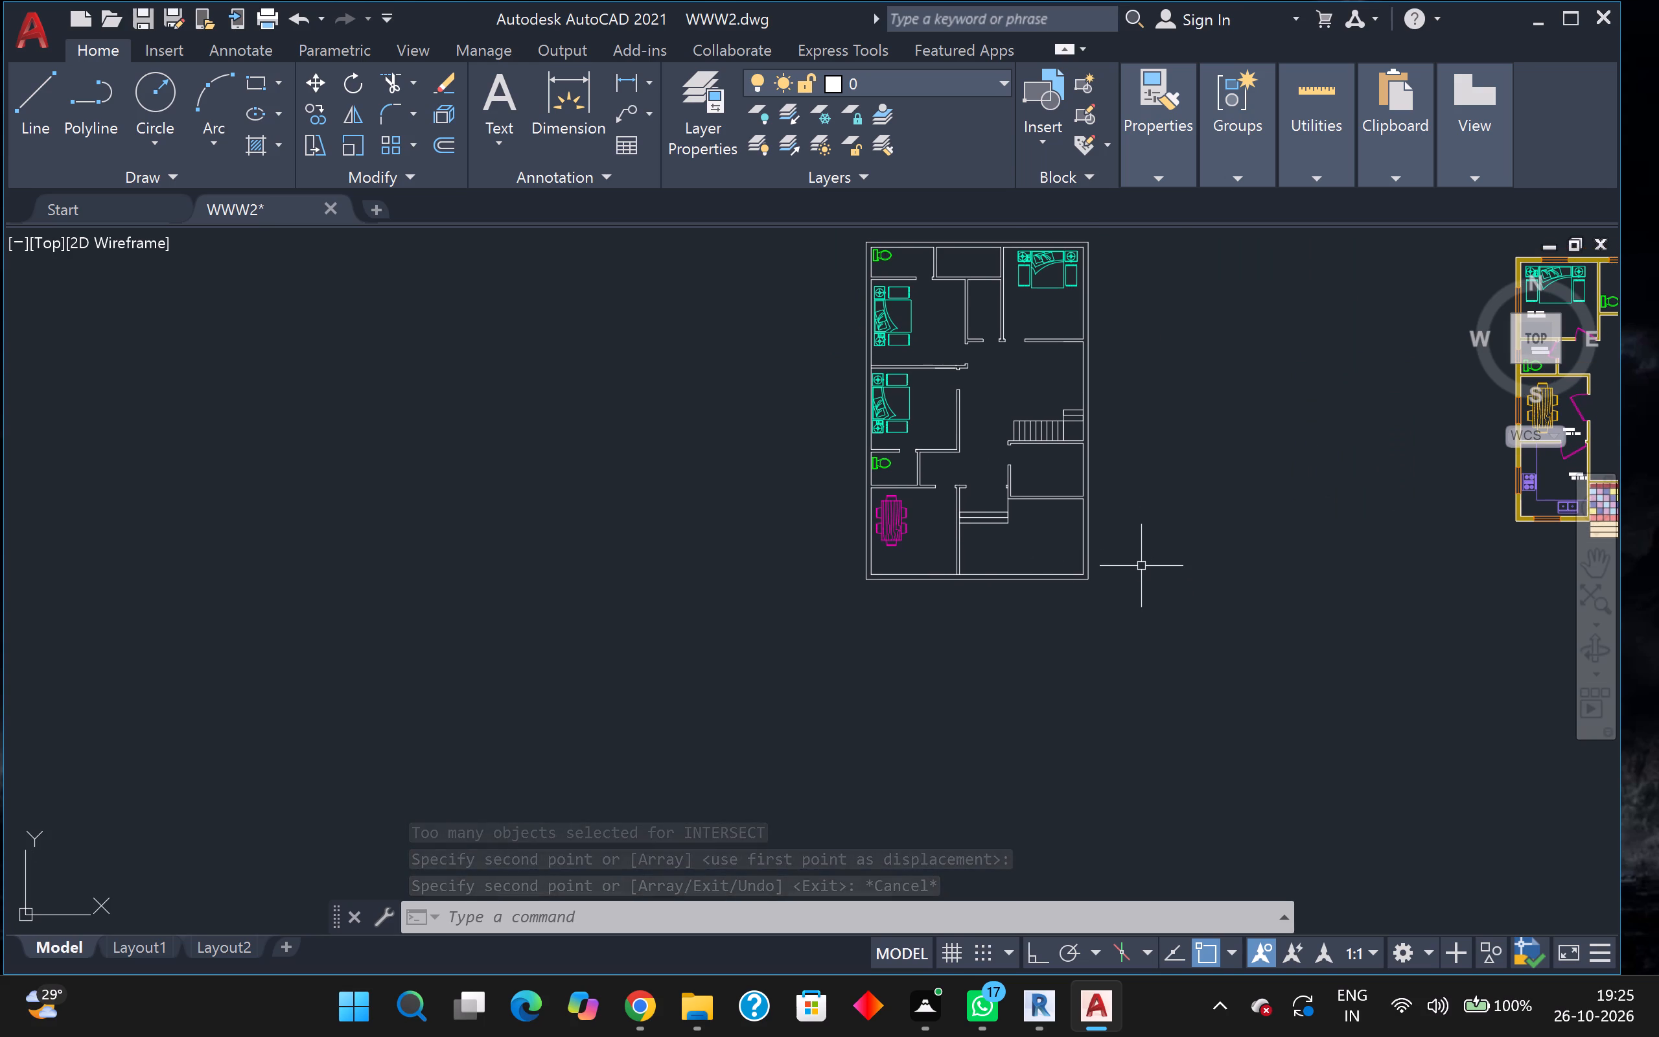
key("Escape")
scroll(1190, 592, "up", 1)
middle_click_drag(1190, 592, 890, 490)
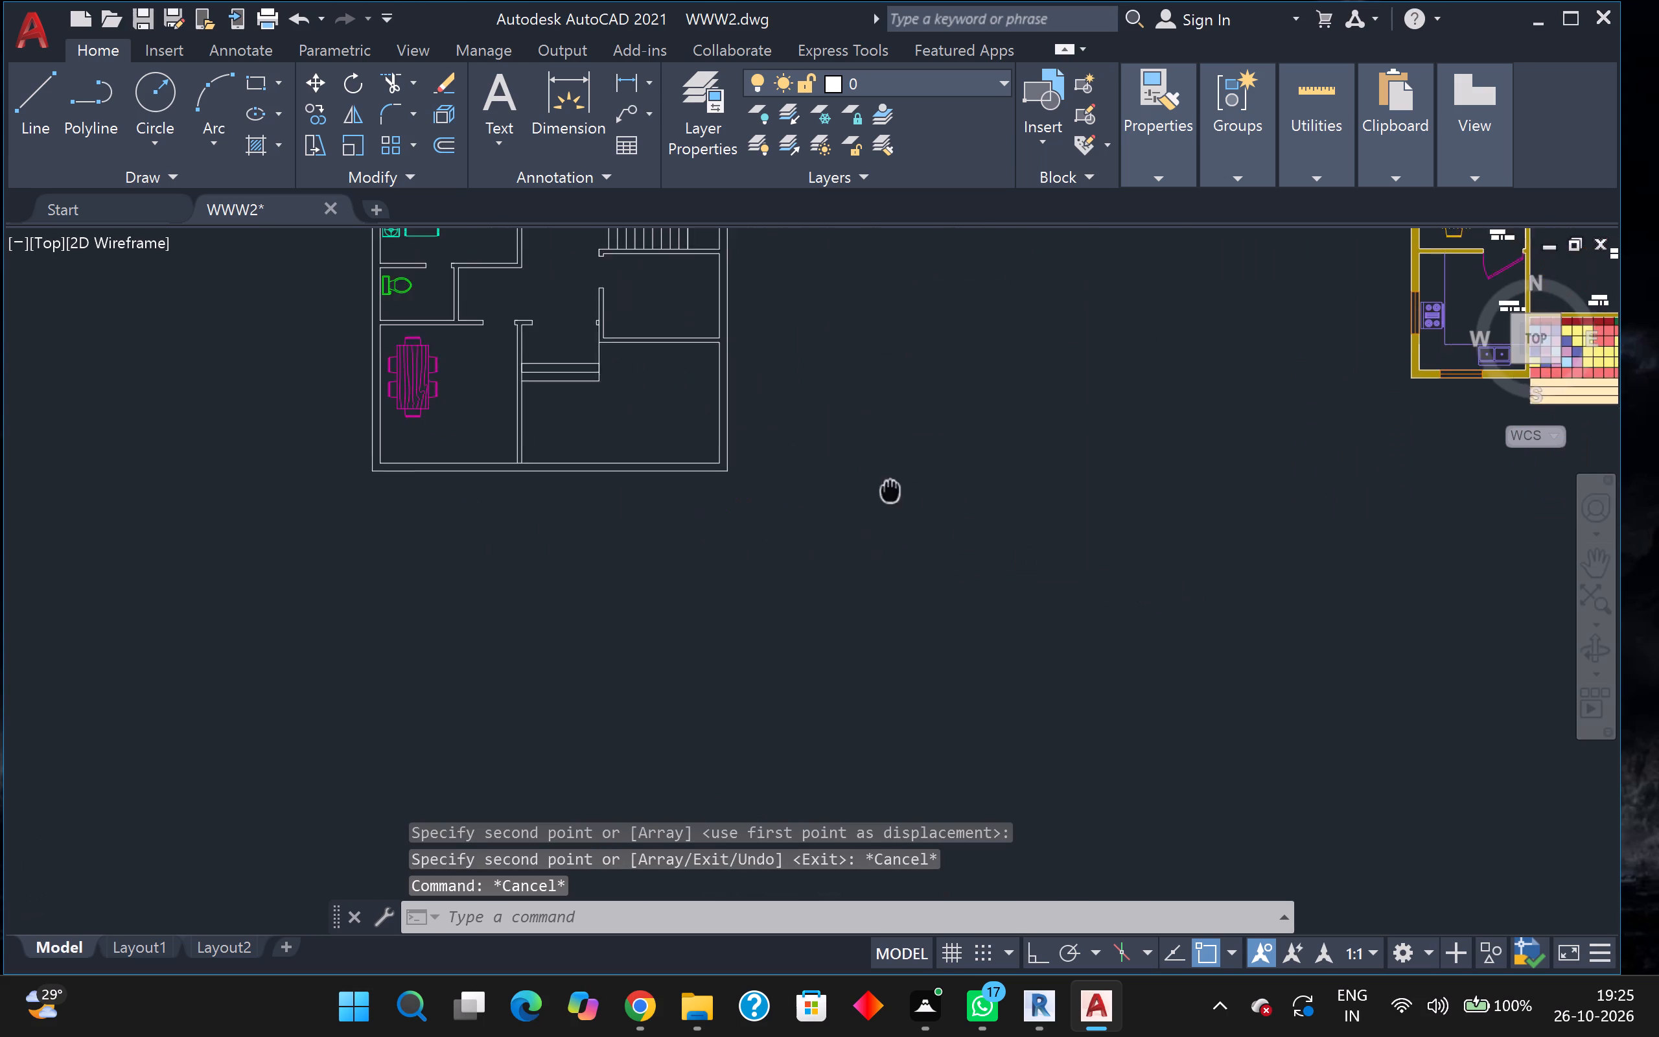
middle_click_drag(890, 490, 763, 892)
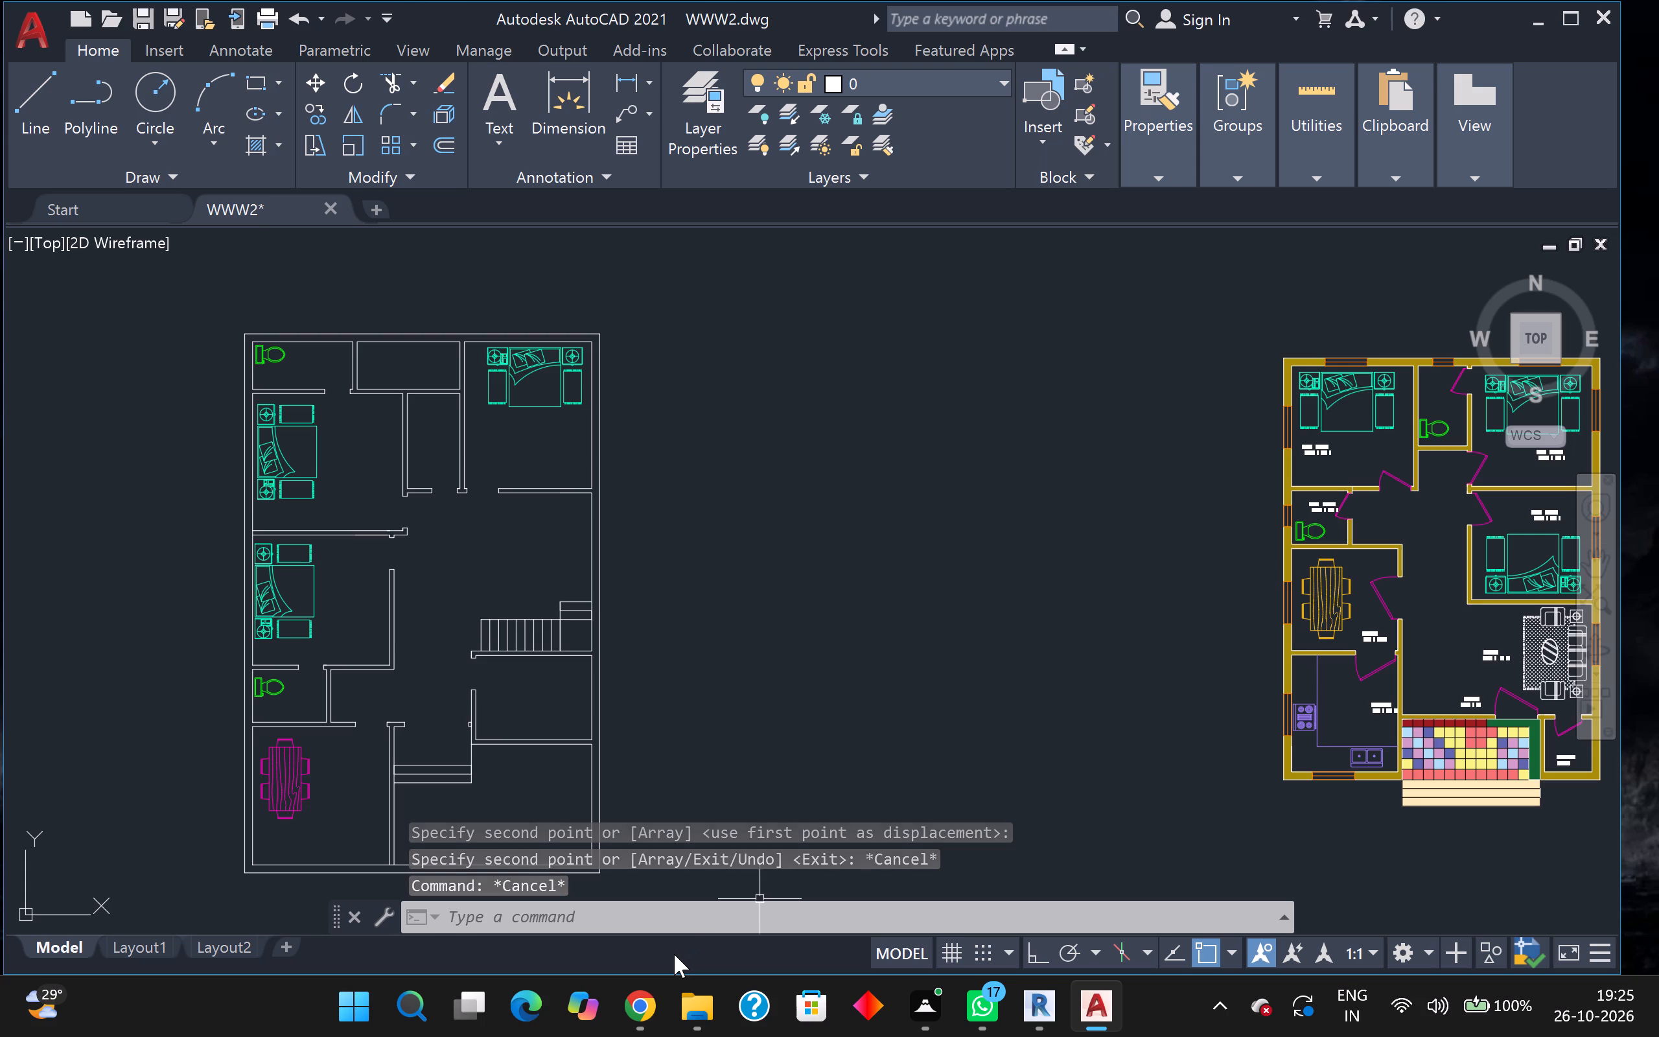
middle_click_drag(919, 729, 378, 444)
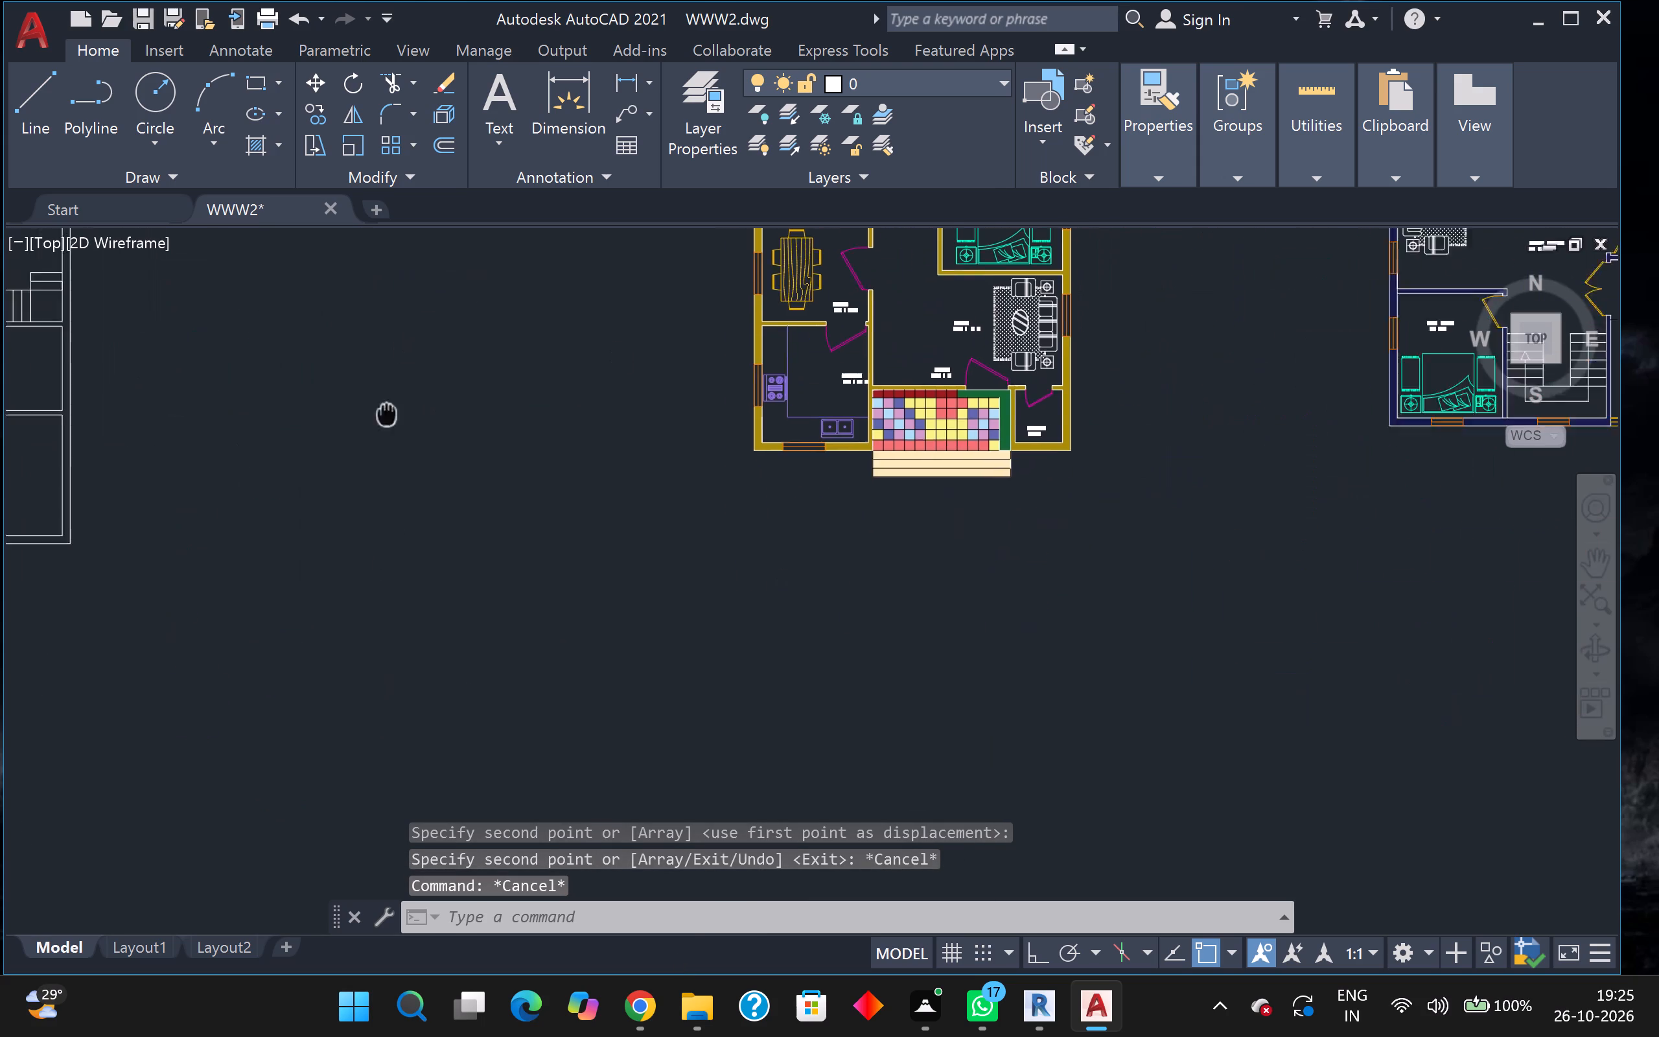
middle_click_drag(378, 444, 375, 585)
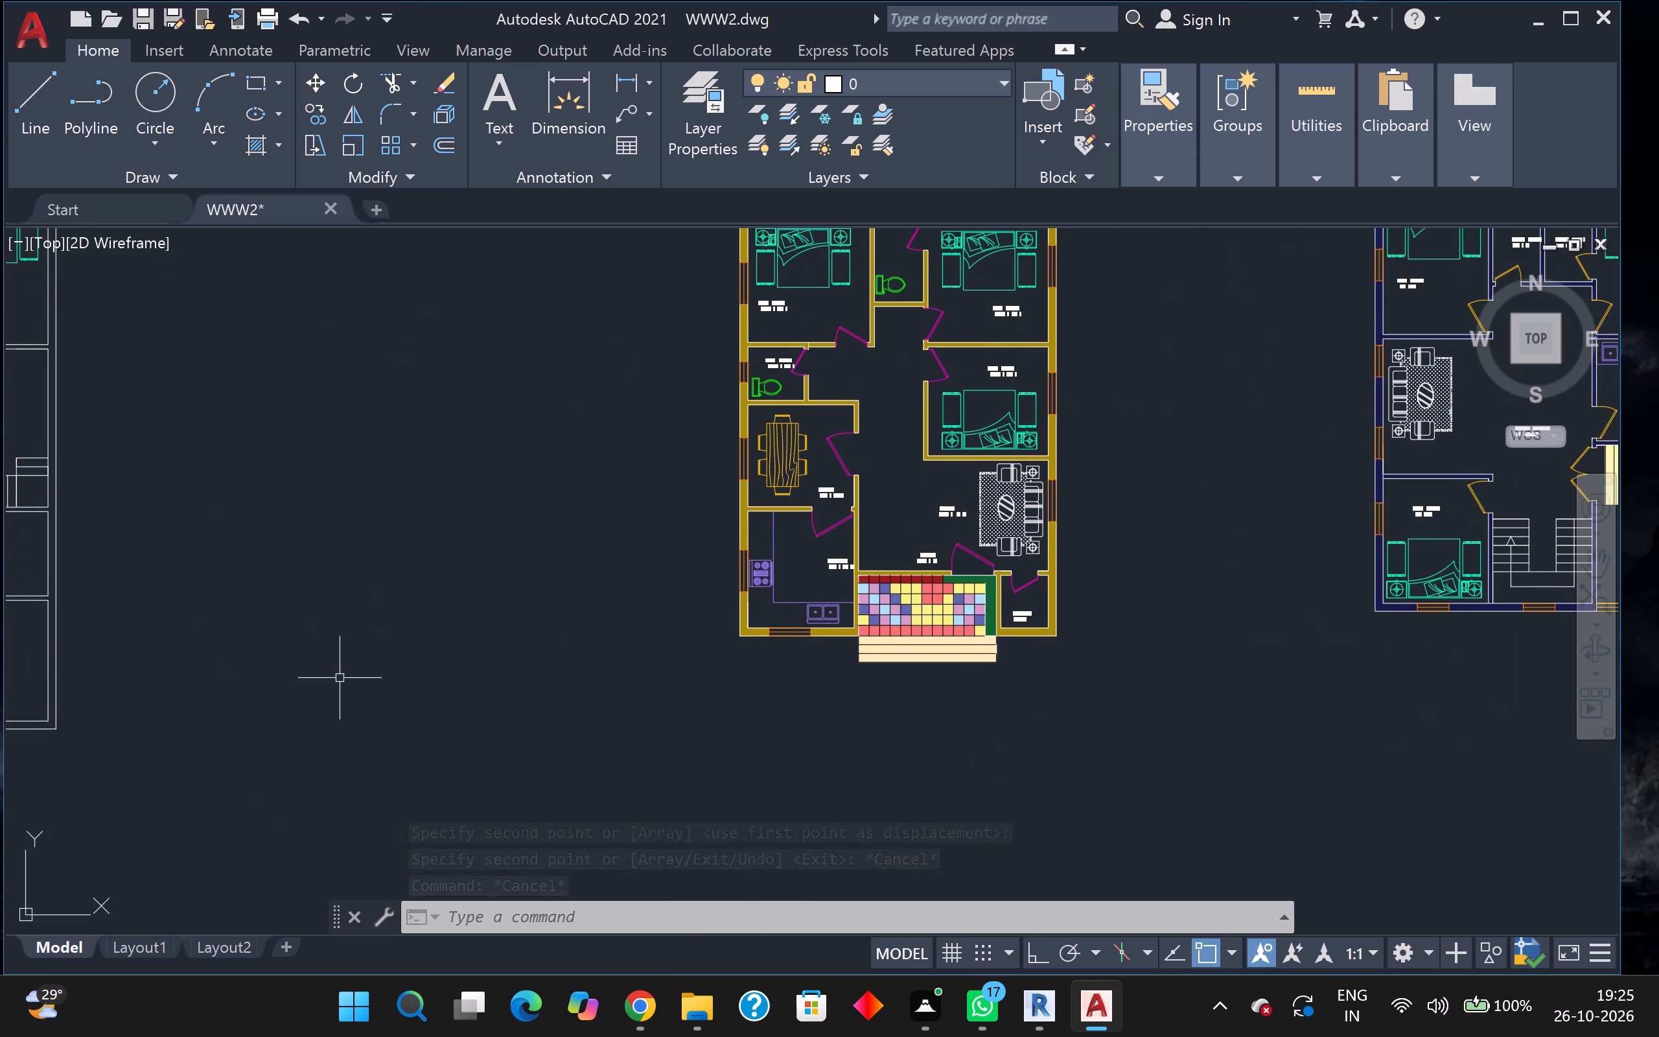
scroll(340, 678, "down", 1)
middle_click_drag(712, 743, 596, 723)
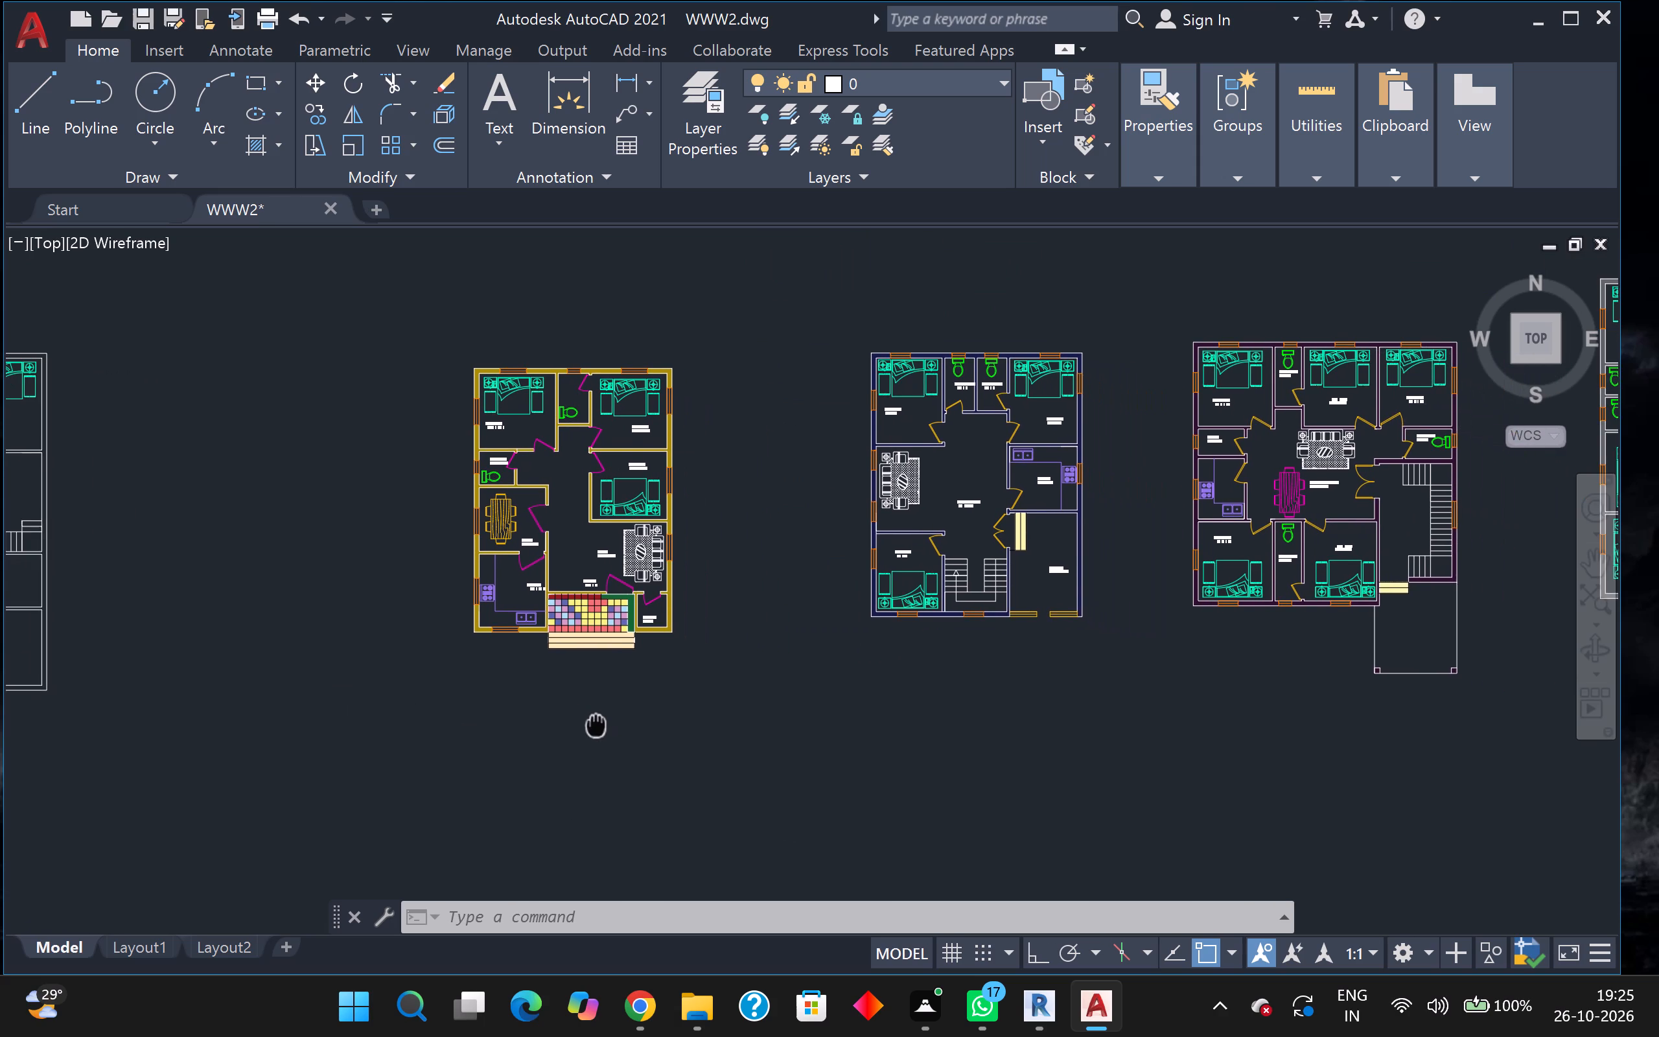
middle_click_drag(596, 723, 614, 730)
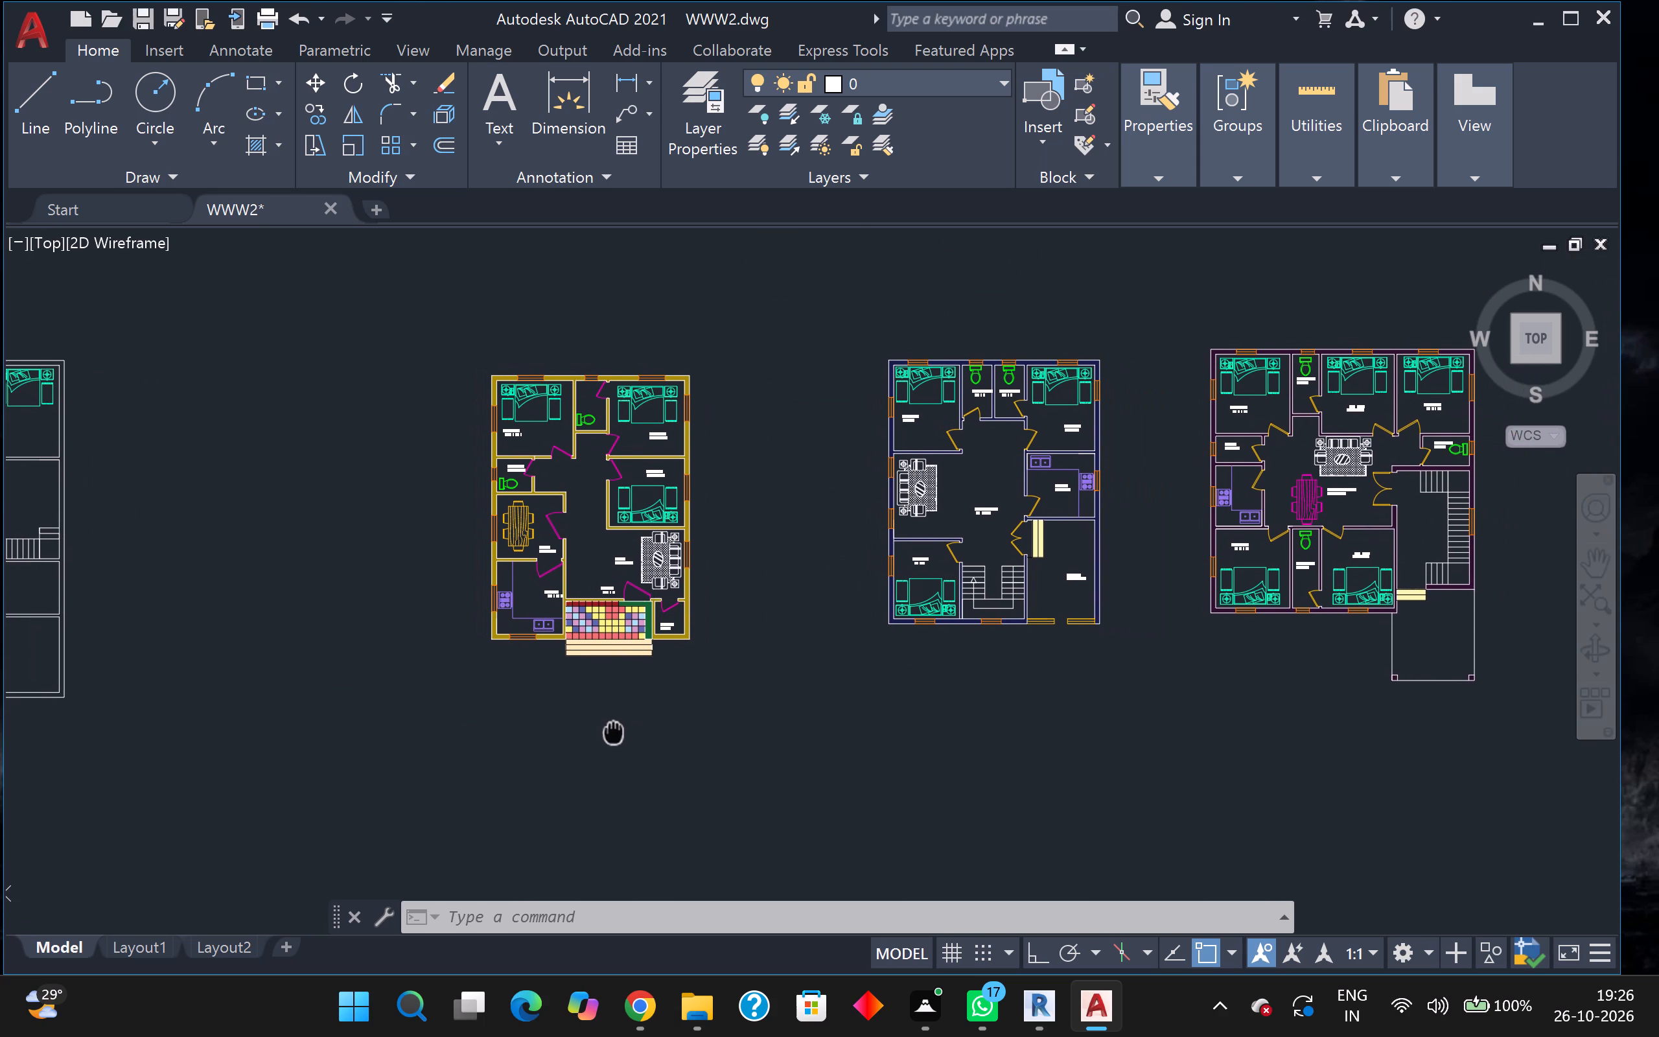
middle_click_drag(614, 730, 986, 758)
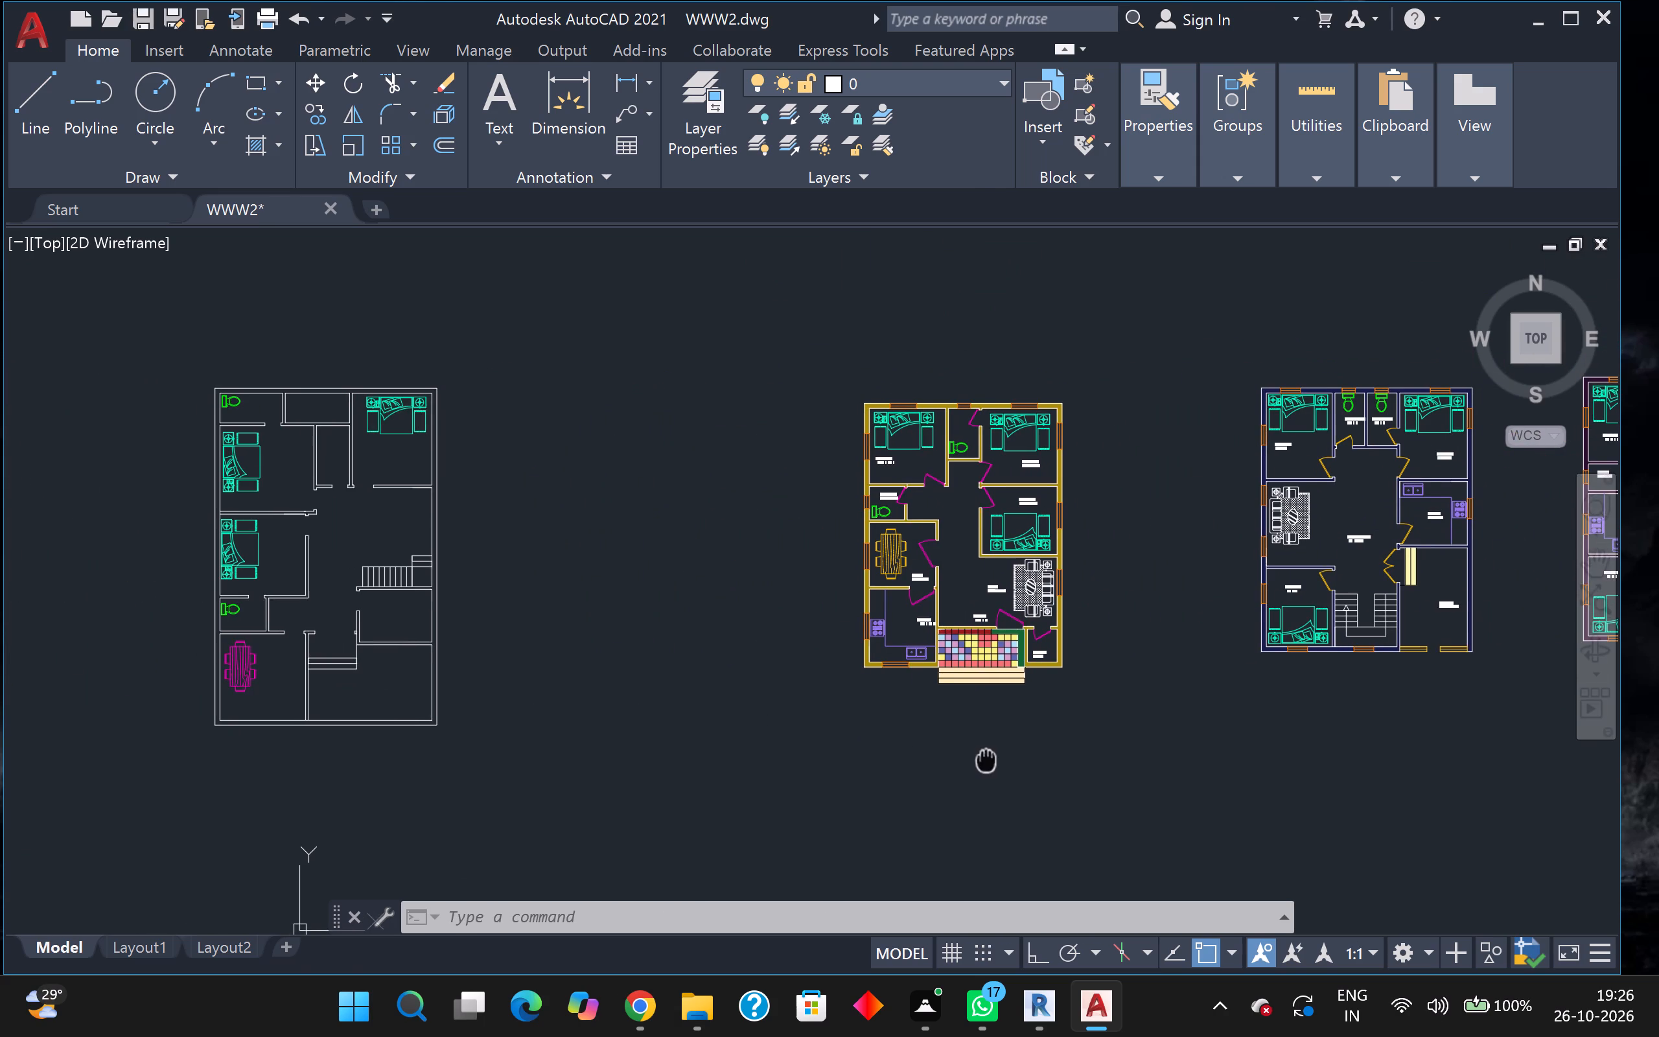
middle_click_drag(986, 758, 971, 758)
middle_click_drag(962, 758, 956, 762)
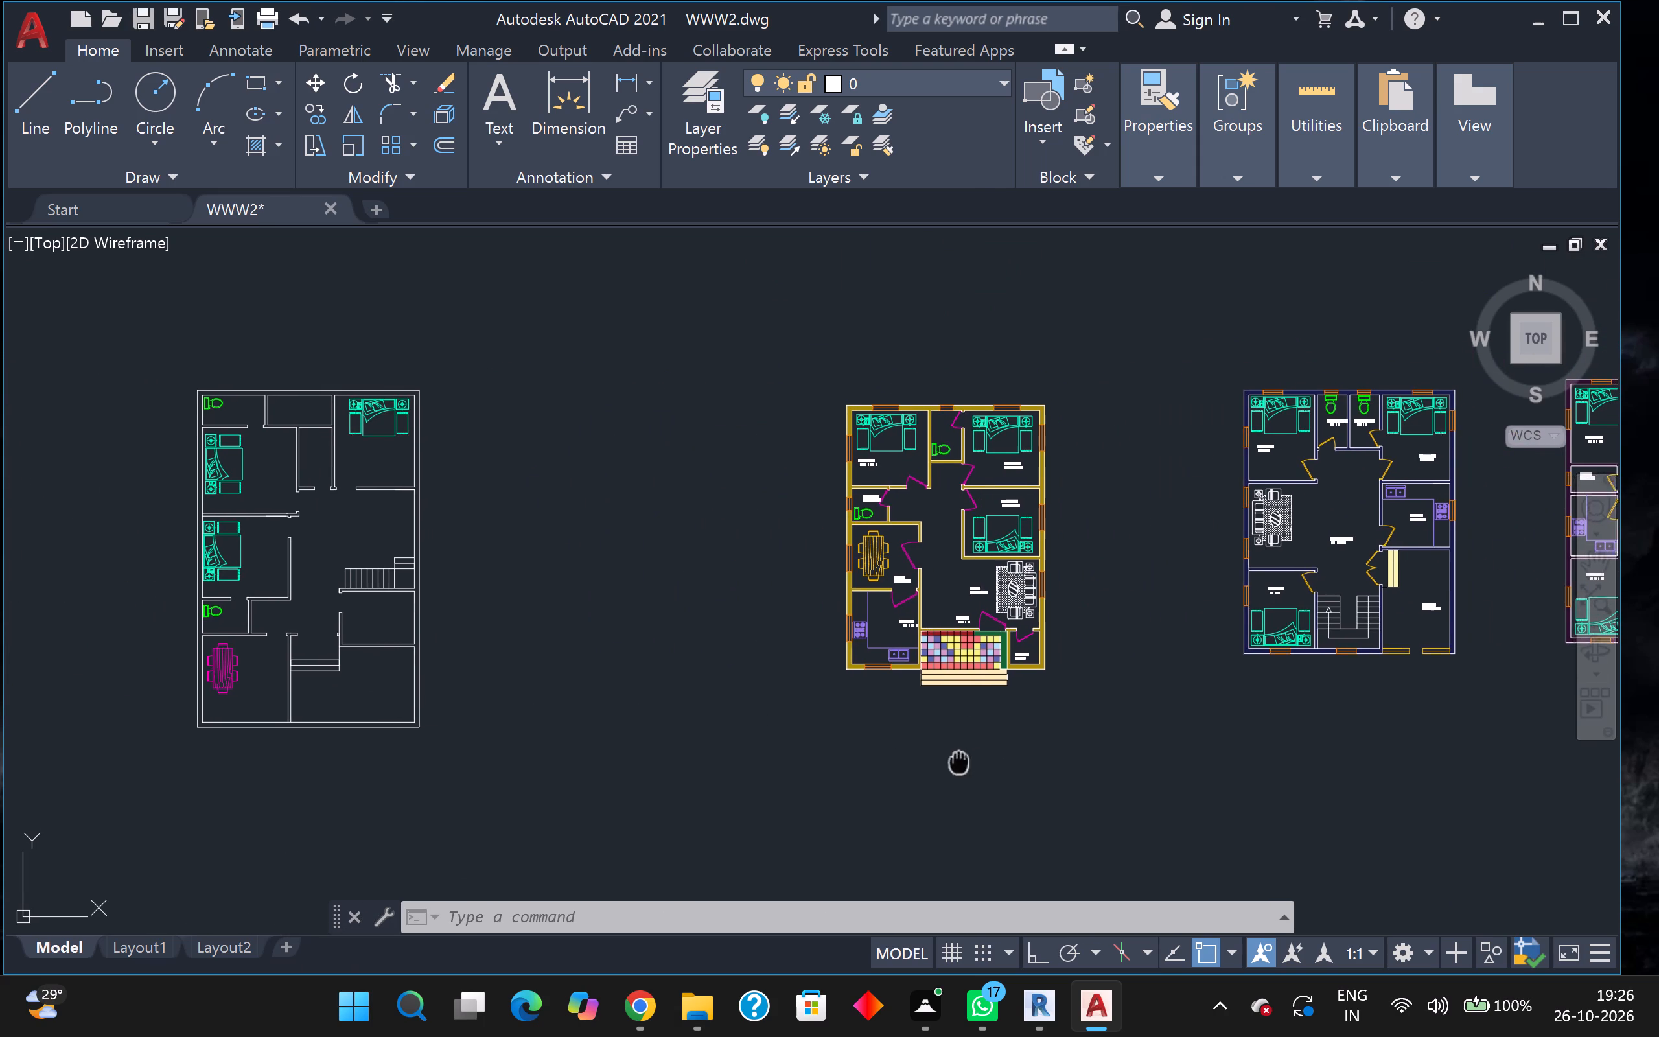
middle_click_drag(956, 762, 483, 835)
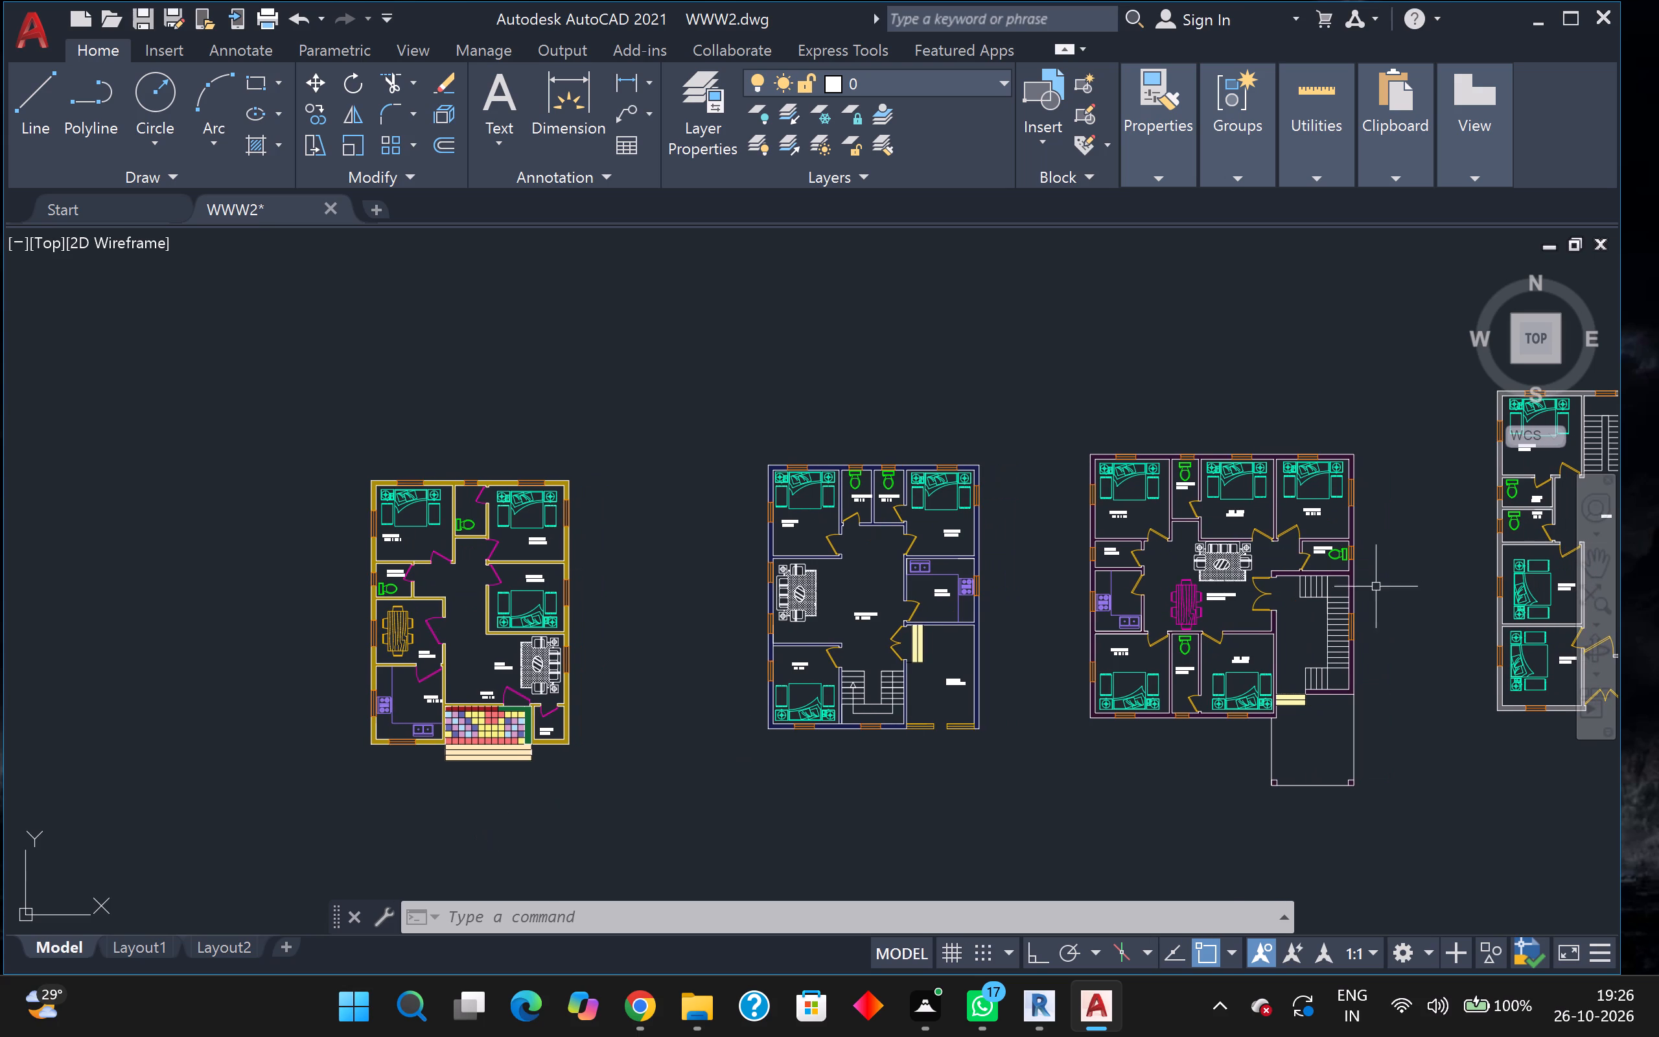
Copy the toilet from the pink-walled plan's east bathroom into the new plan's small room just west of the northeast bedroom.
scroll(1348, 578, "up", 1)
left_click(1318, 543)
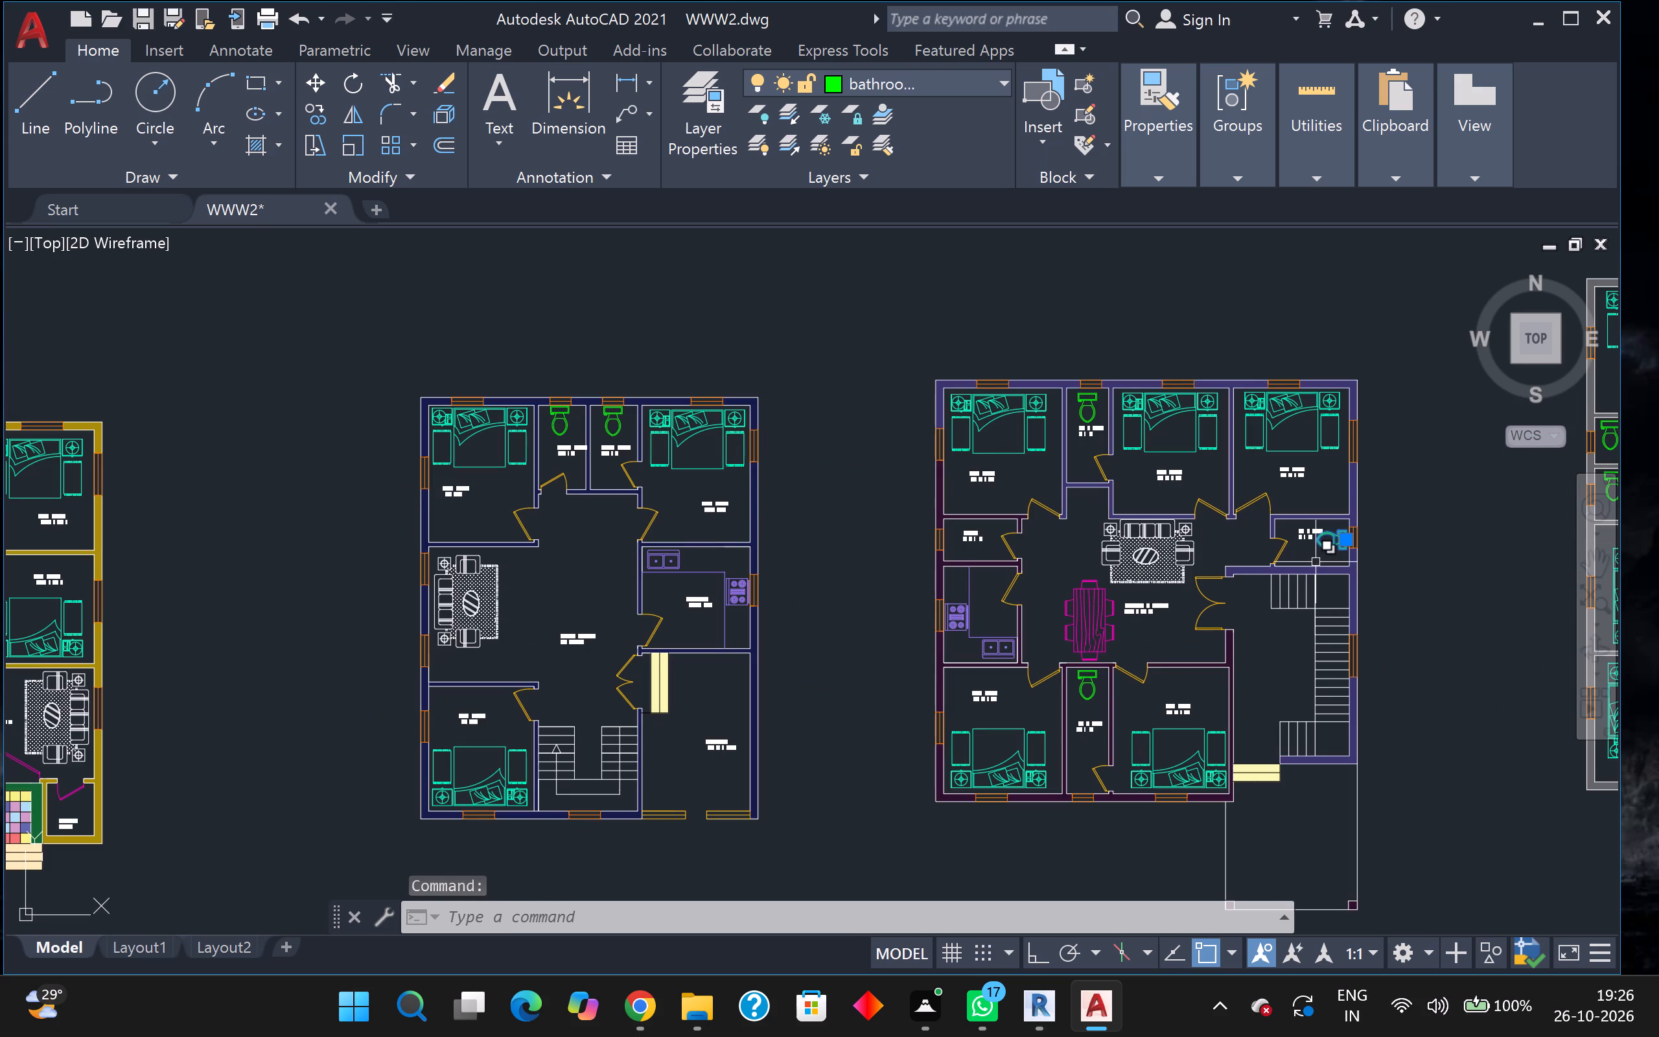
key("c")
key("o")
key("Return")
left_click_drag(1327, 536, 1321, 536)
middle_click_drag(1069, 563, 1070, 563)
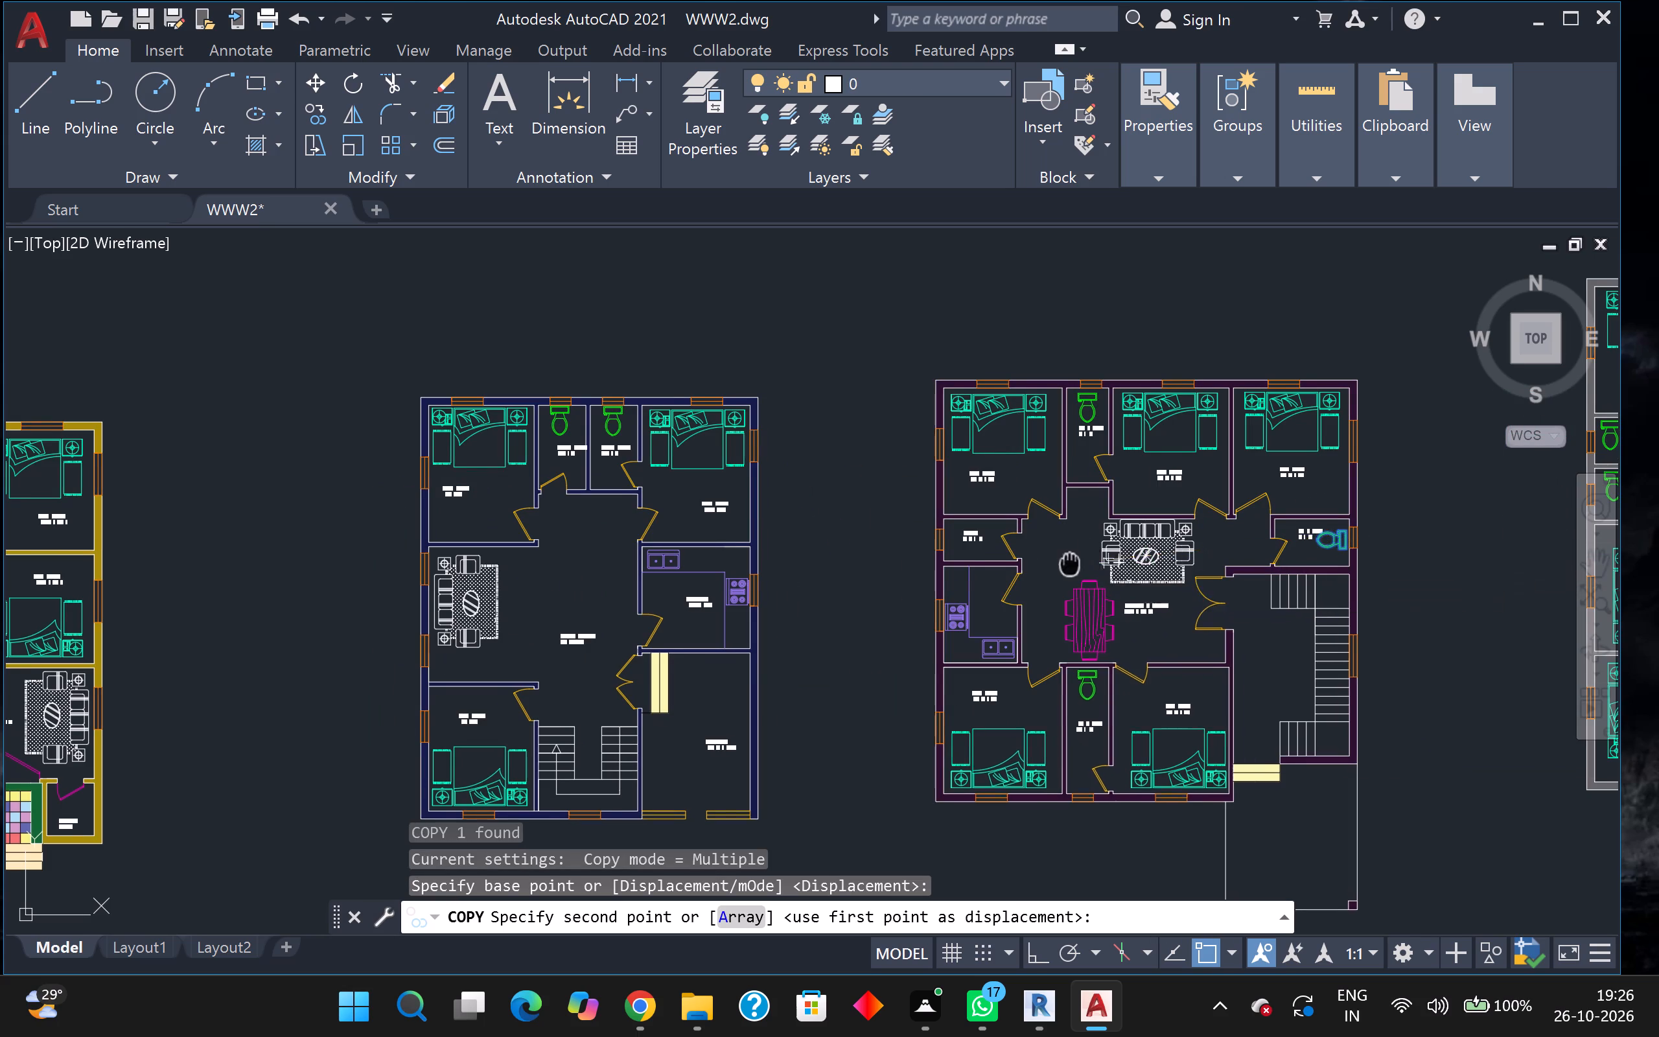
middle_click_drag(1070, 563, 1658, 583)
scroll(1203, 537, "down", 2)
scroll(439, 485, "up", 1)
scroll(595, 534, "up", 3)
scroll(1159, 574, "up", 1)
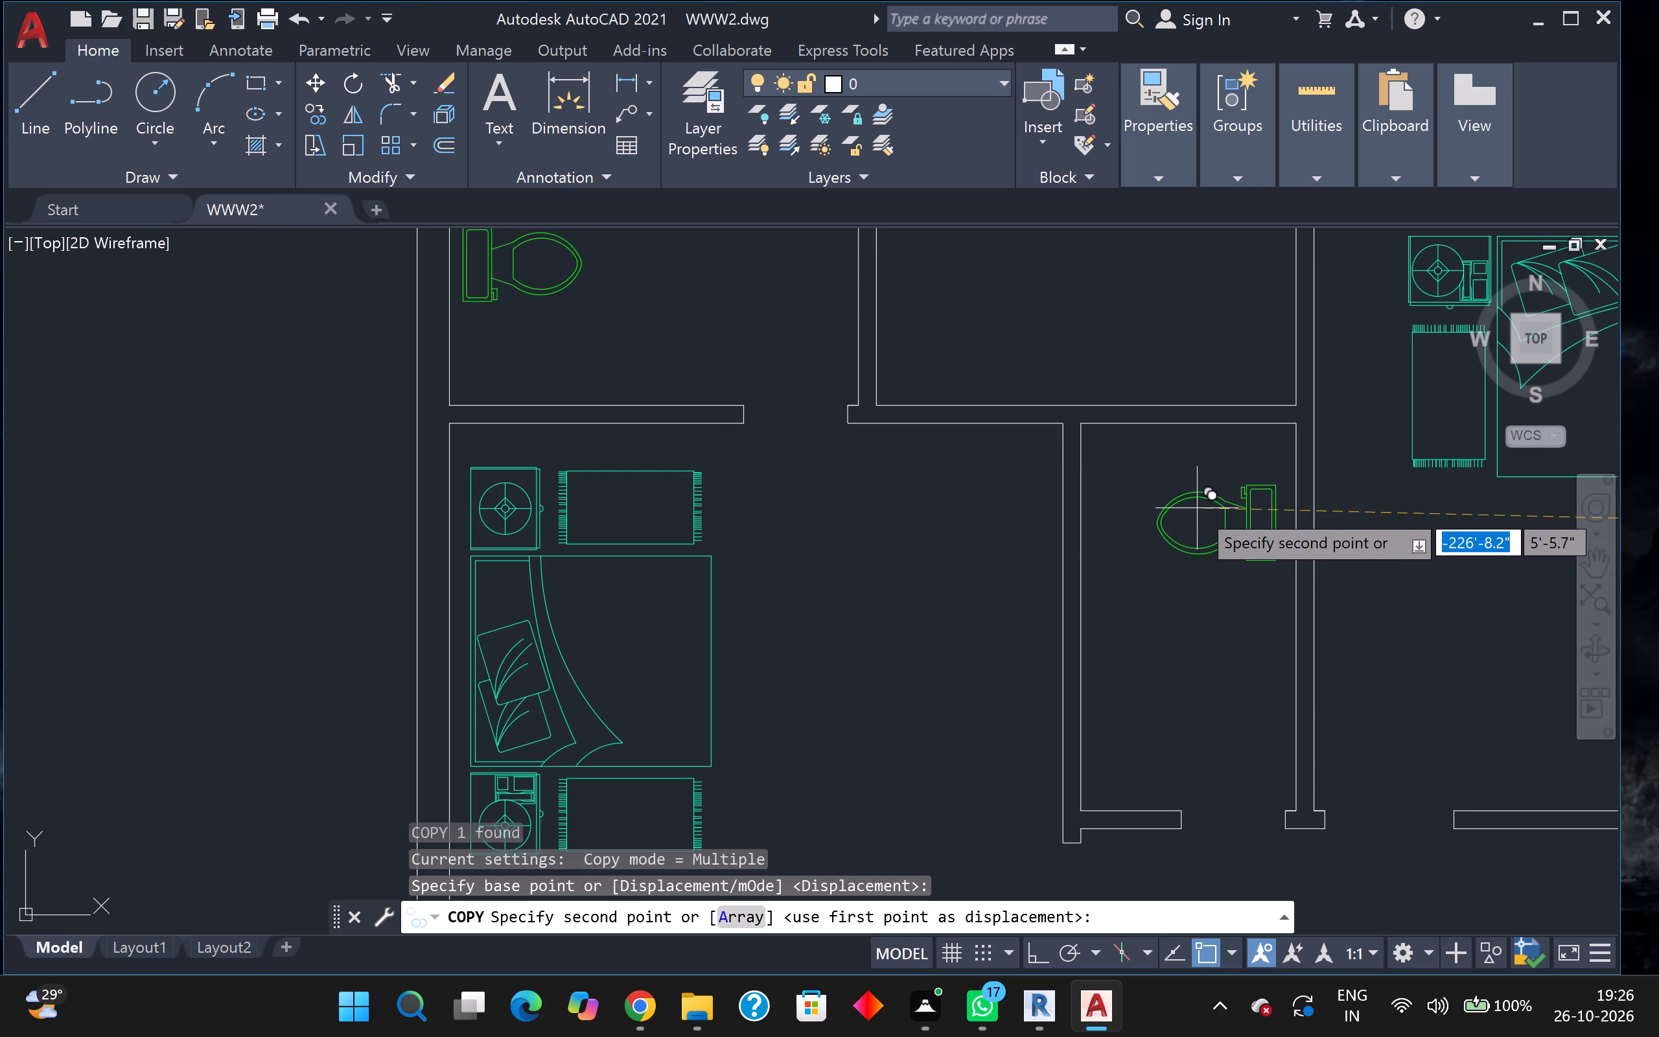
left_click(1205, 501)
scroll(1164, 512, "down", 2)
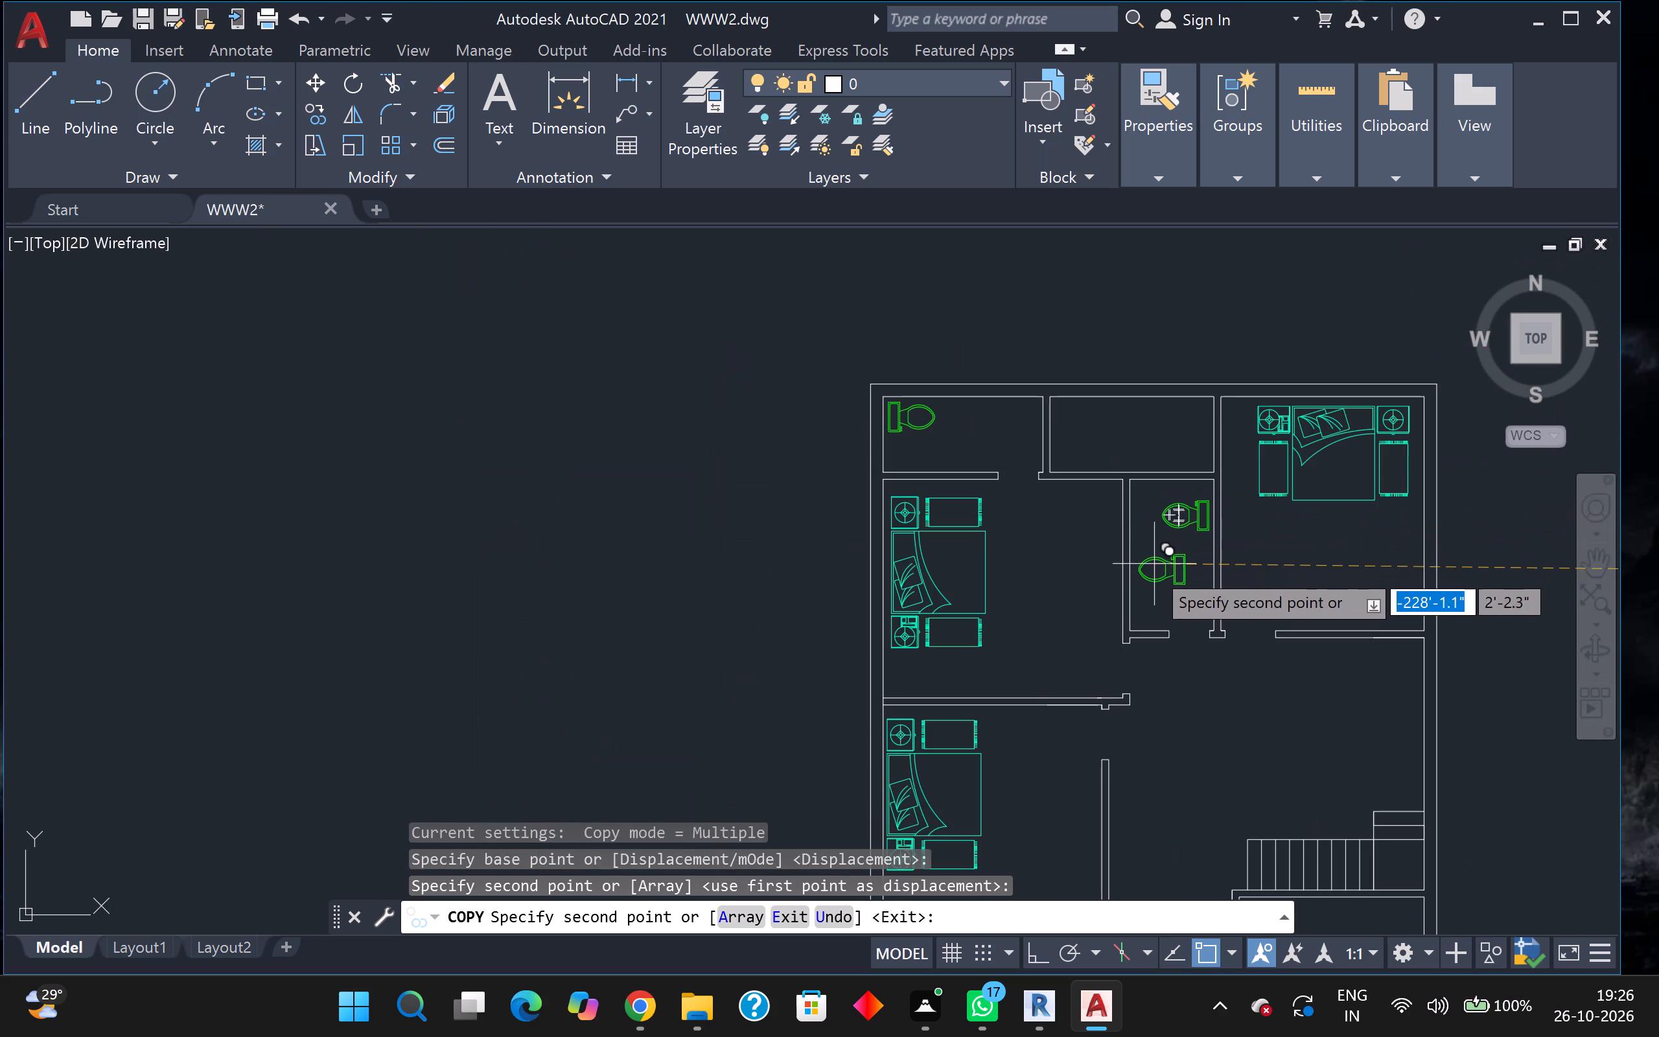
key("Escape")
Copy the living-room sofa set with rug from the yellow-walled plan to the new plan's east wall, between the northeast bedroom and the stairs.
scroll(1276, 588, "down", 1)
middle_click_drag(1275, 586, 937, 393)
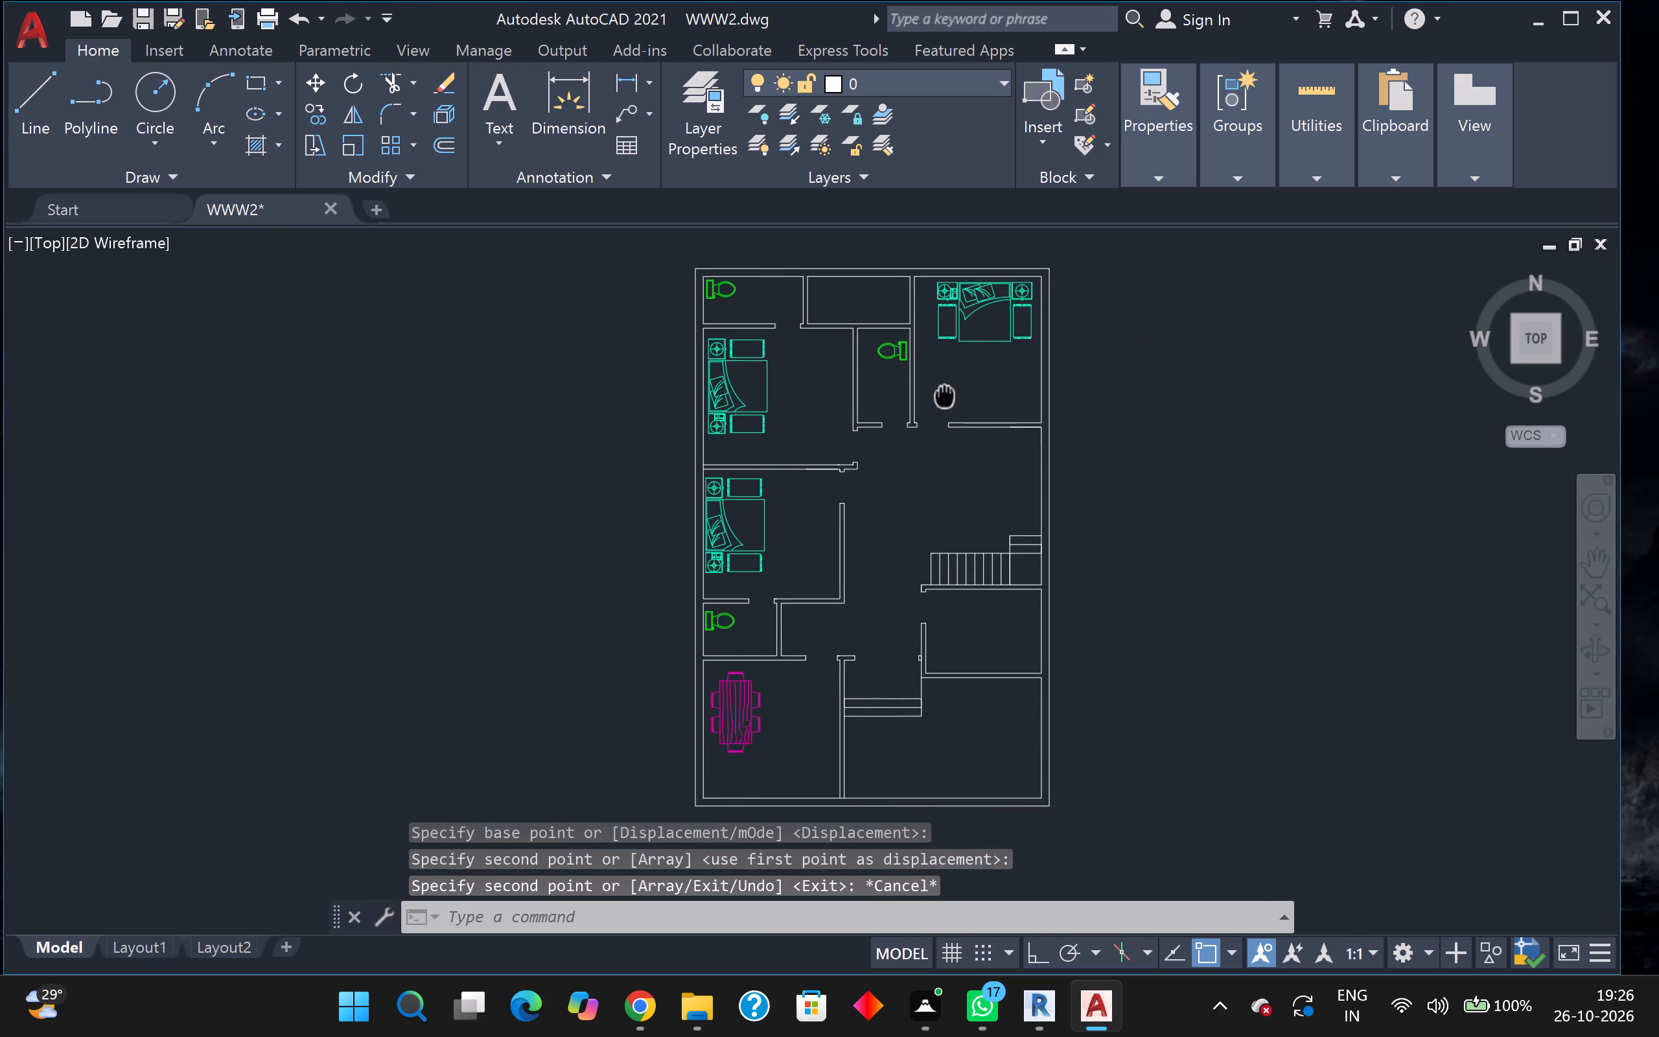
middle_click_drag(937, 393, 505, 392)
scroll(785, 485, "down", 1)
scroll(884, 588, "up", 1)
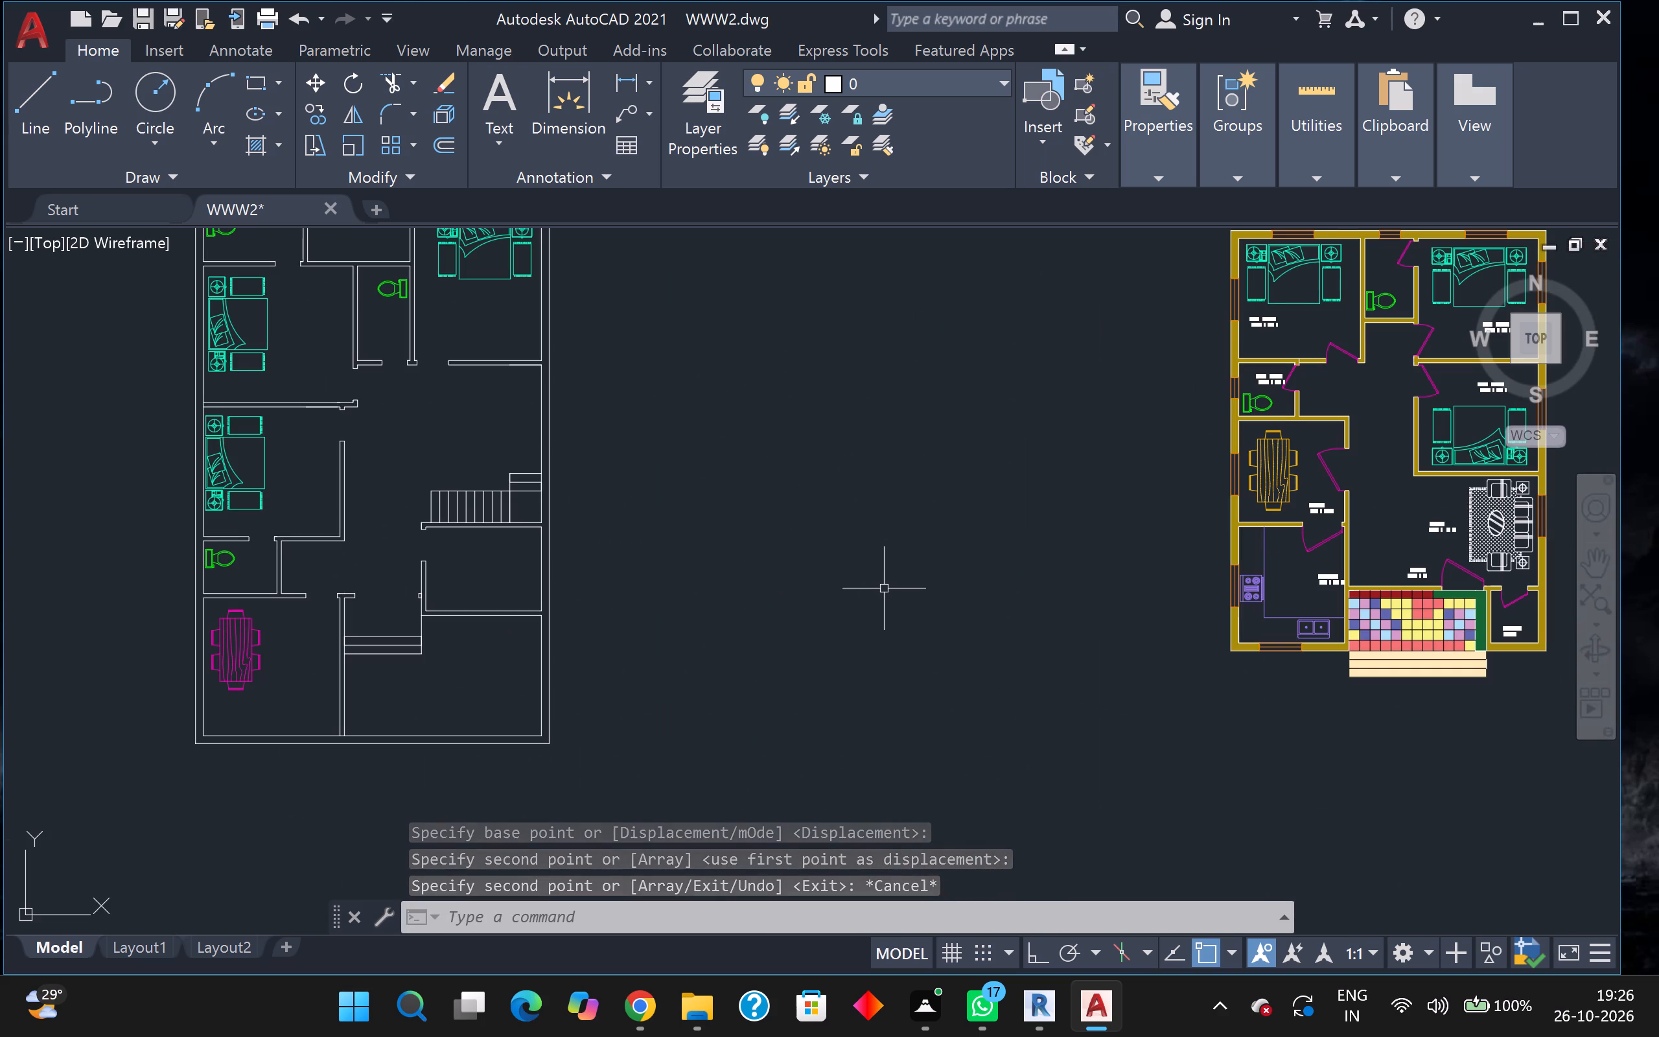
scroll(884, 588, "down", 1)
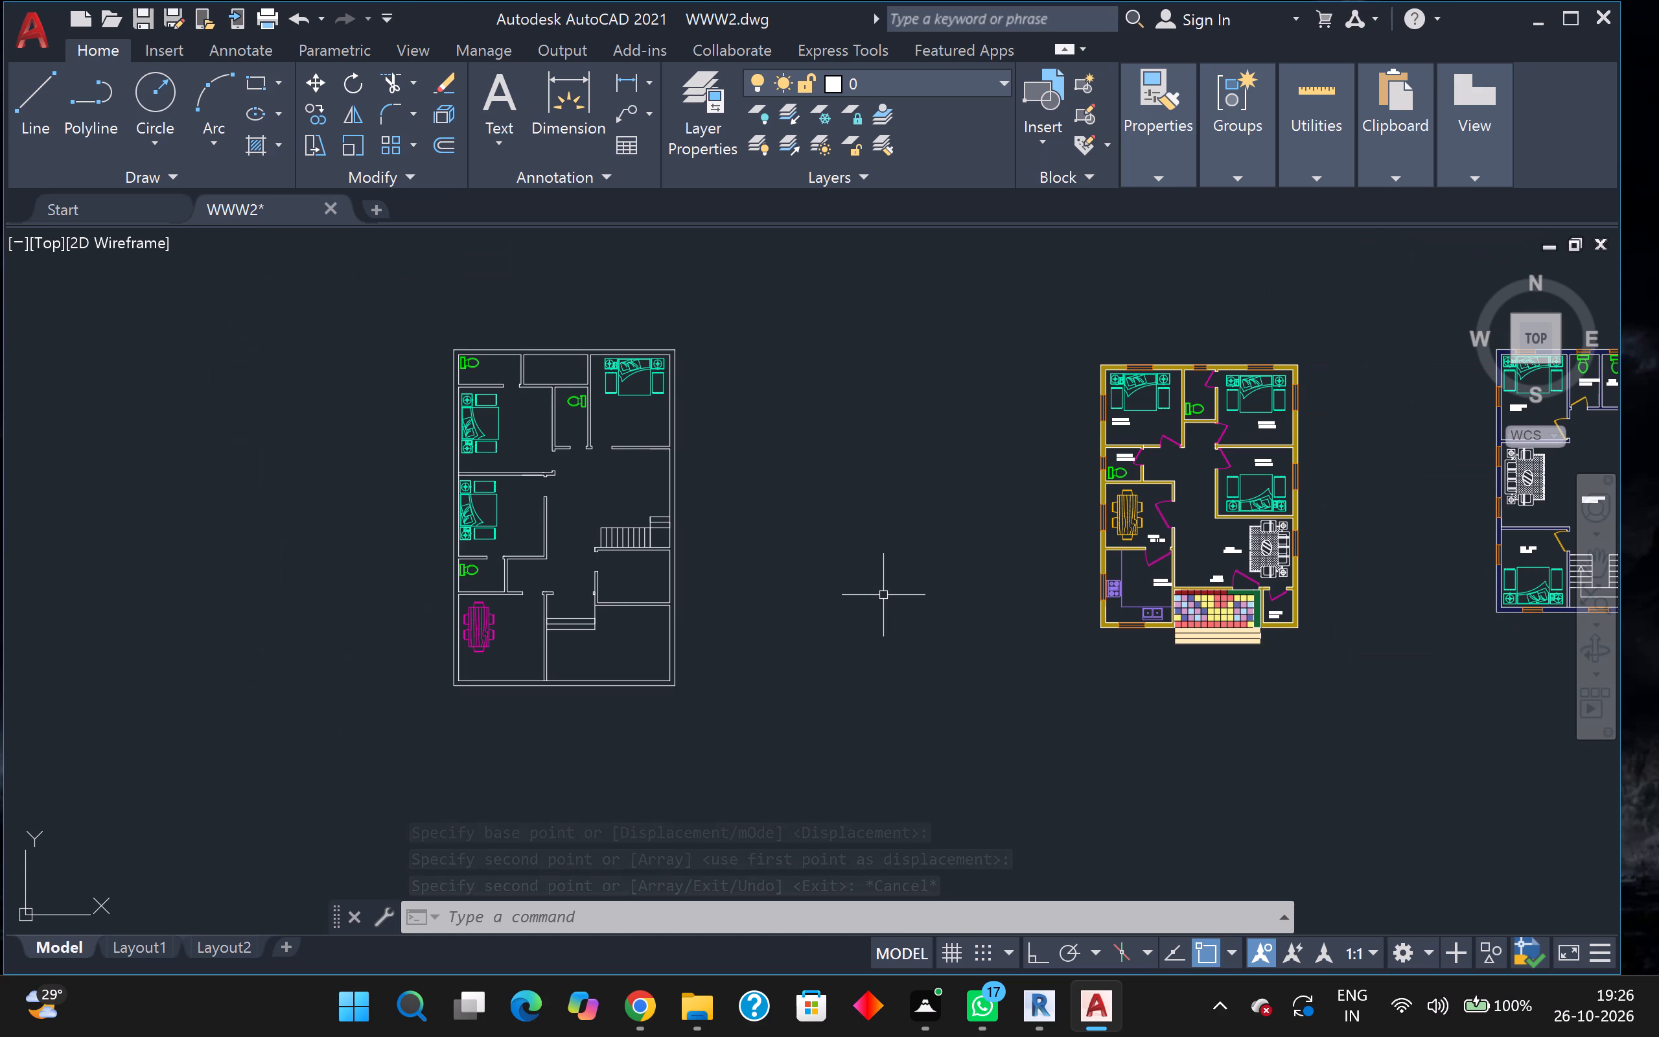
scroll(1249, 592, "up", 2)
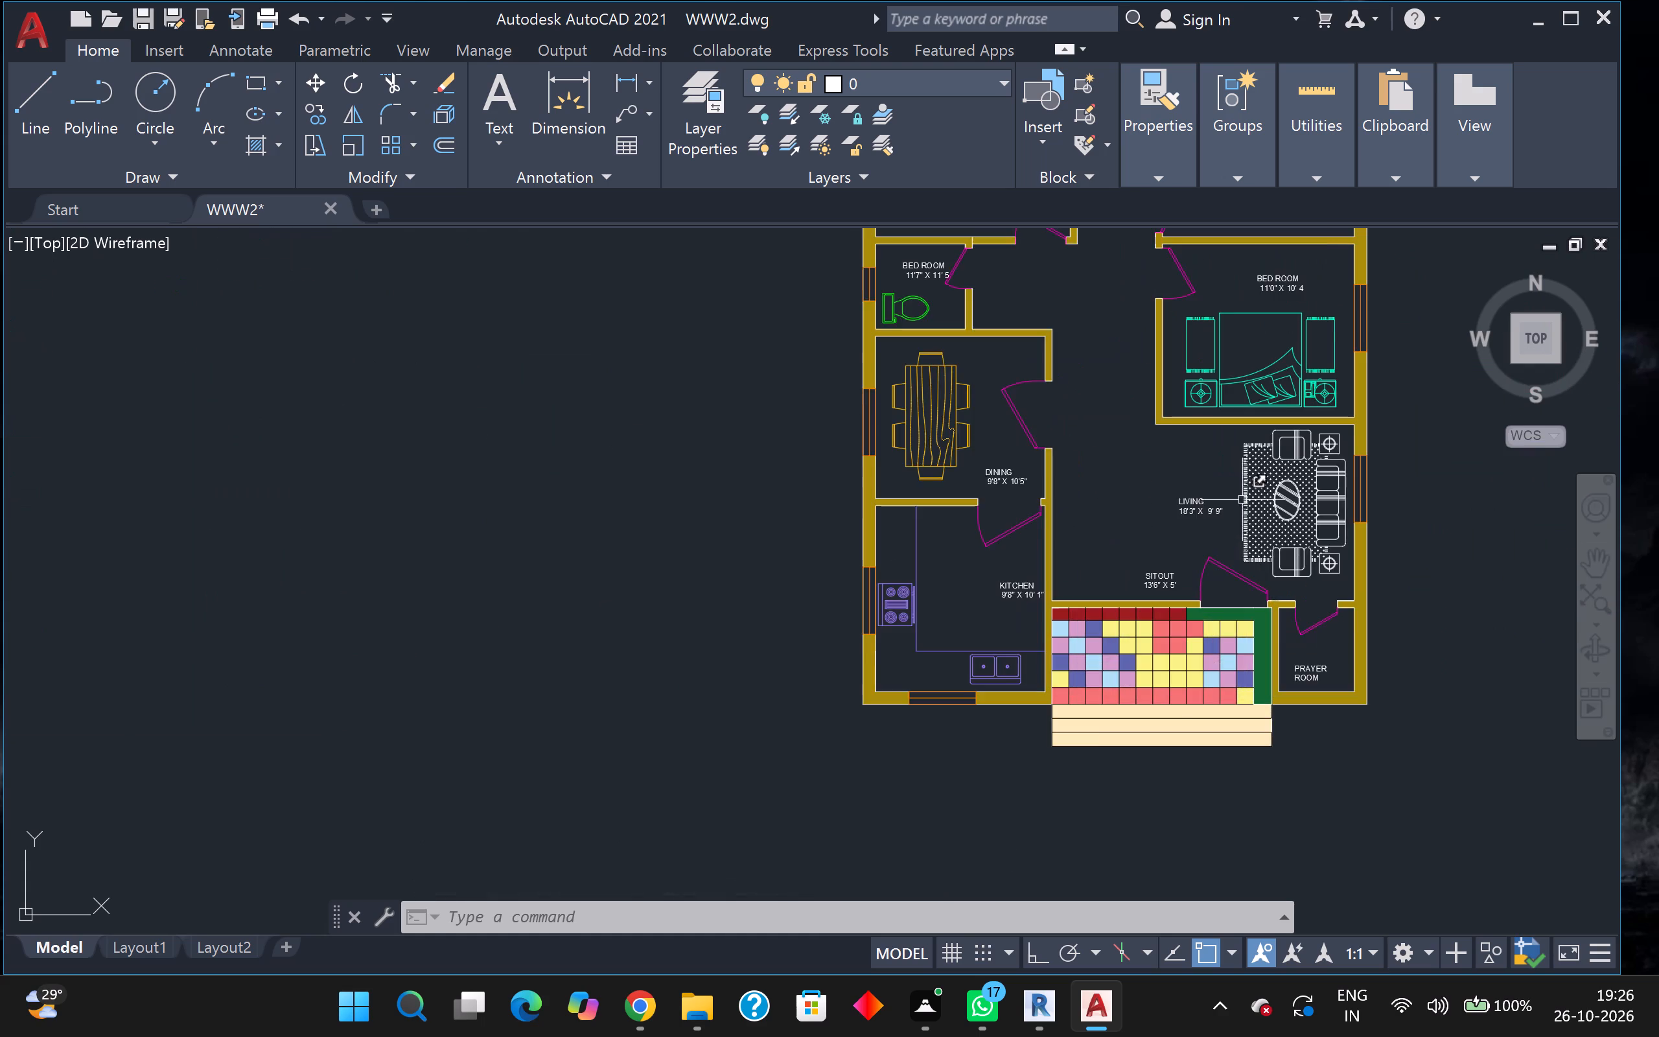
scroll(1240, 496, "up", 2)
middle_click_drag(1233, 479, 815, 561)
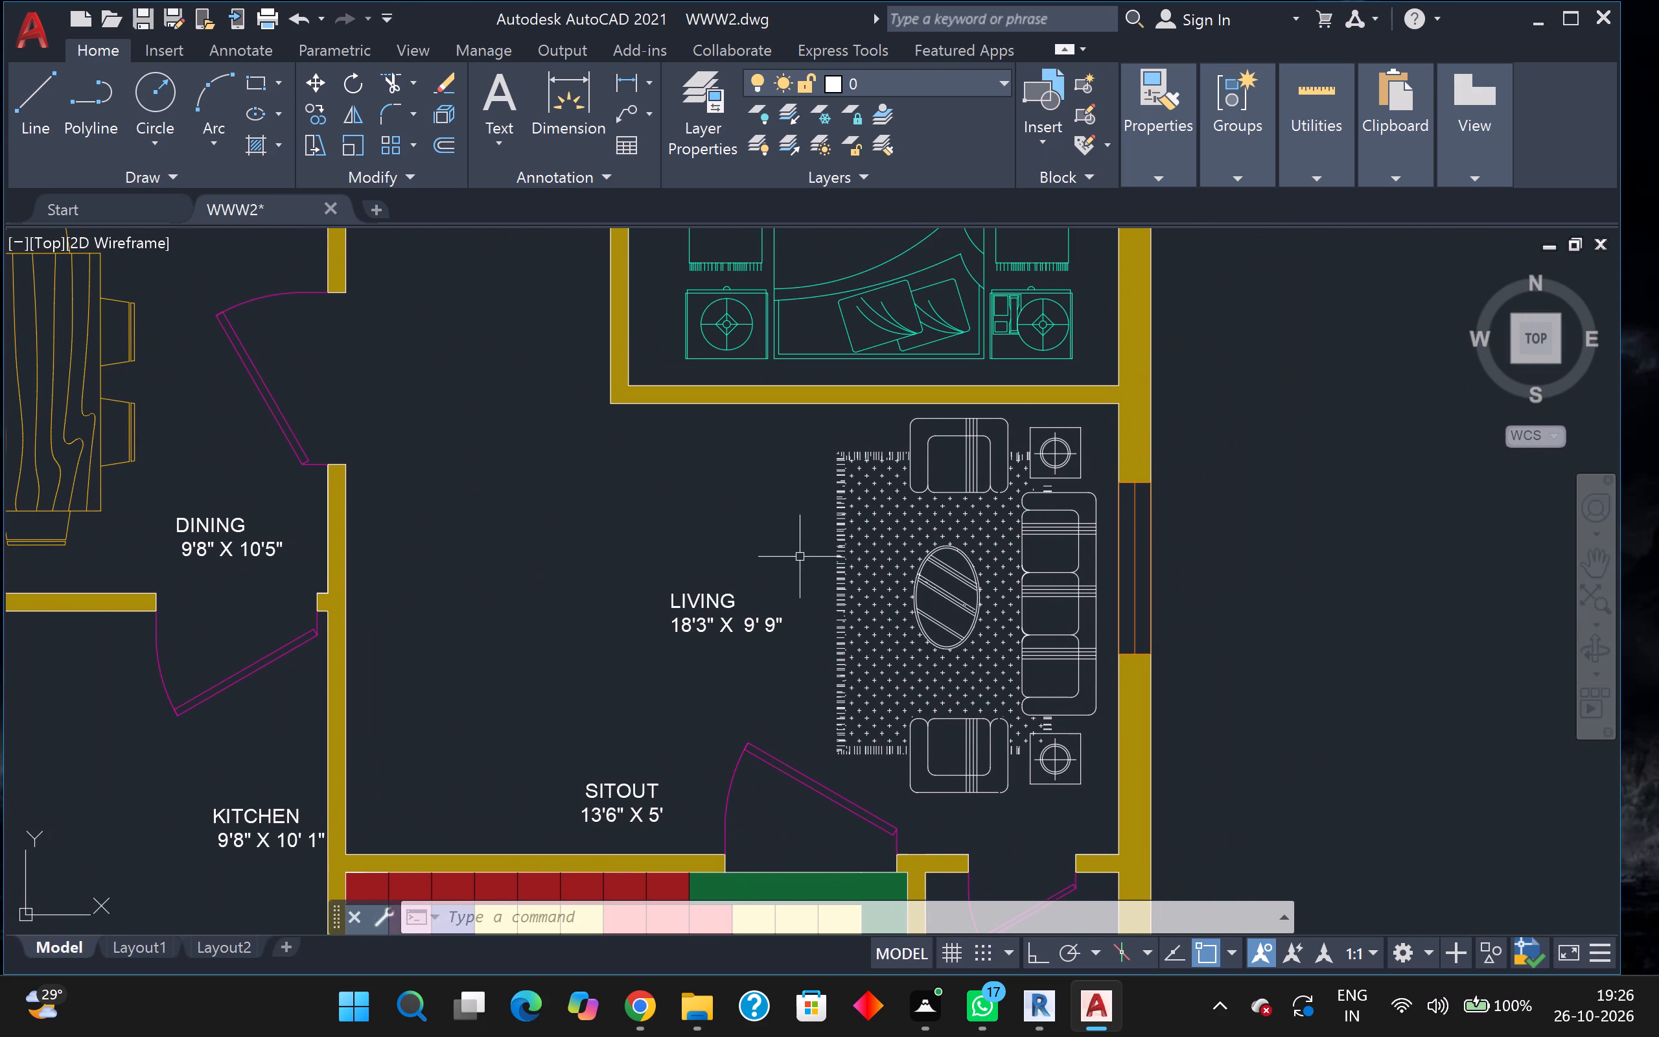
left_click(831, 414)
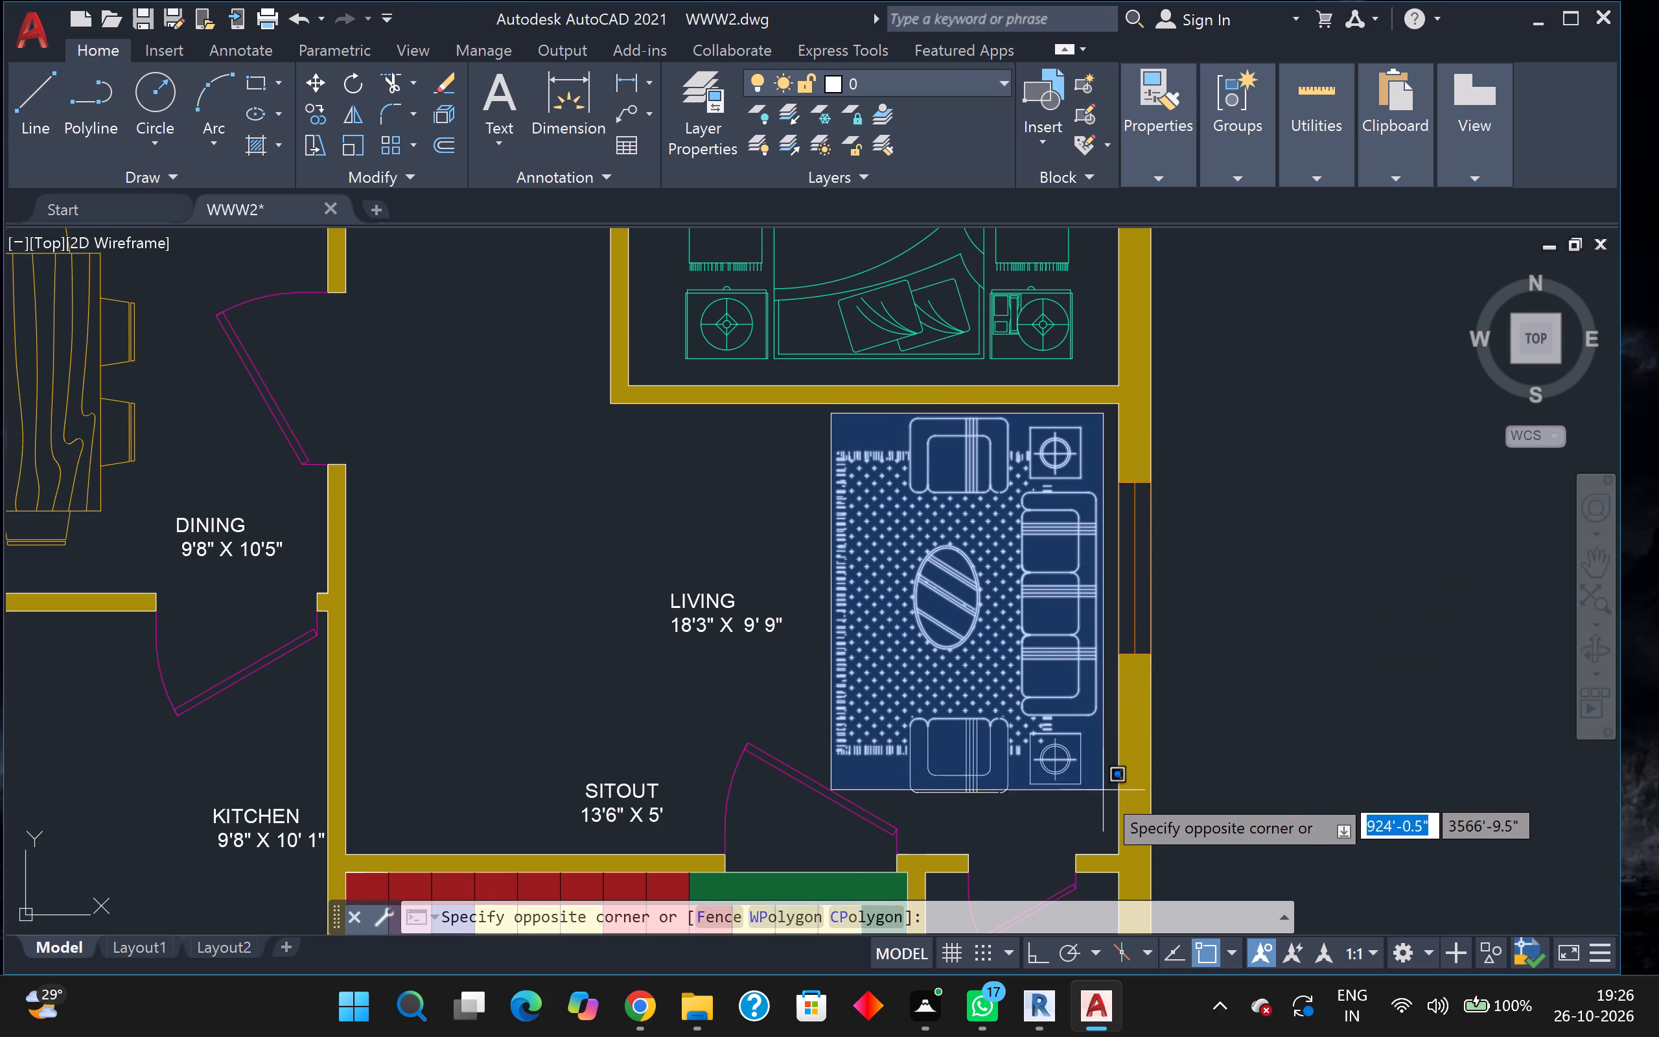
left_click(1109, 824)
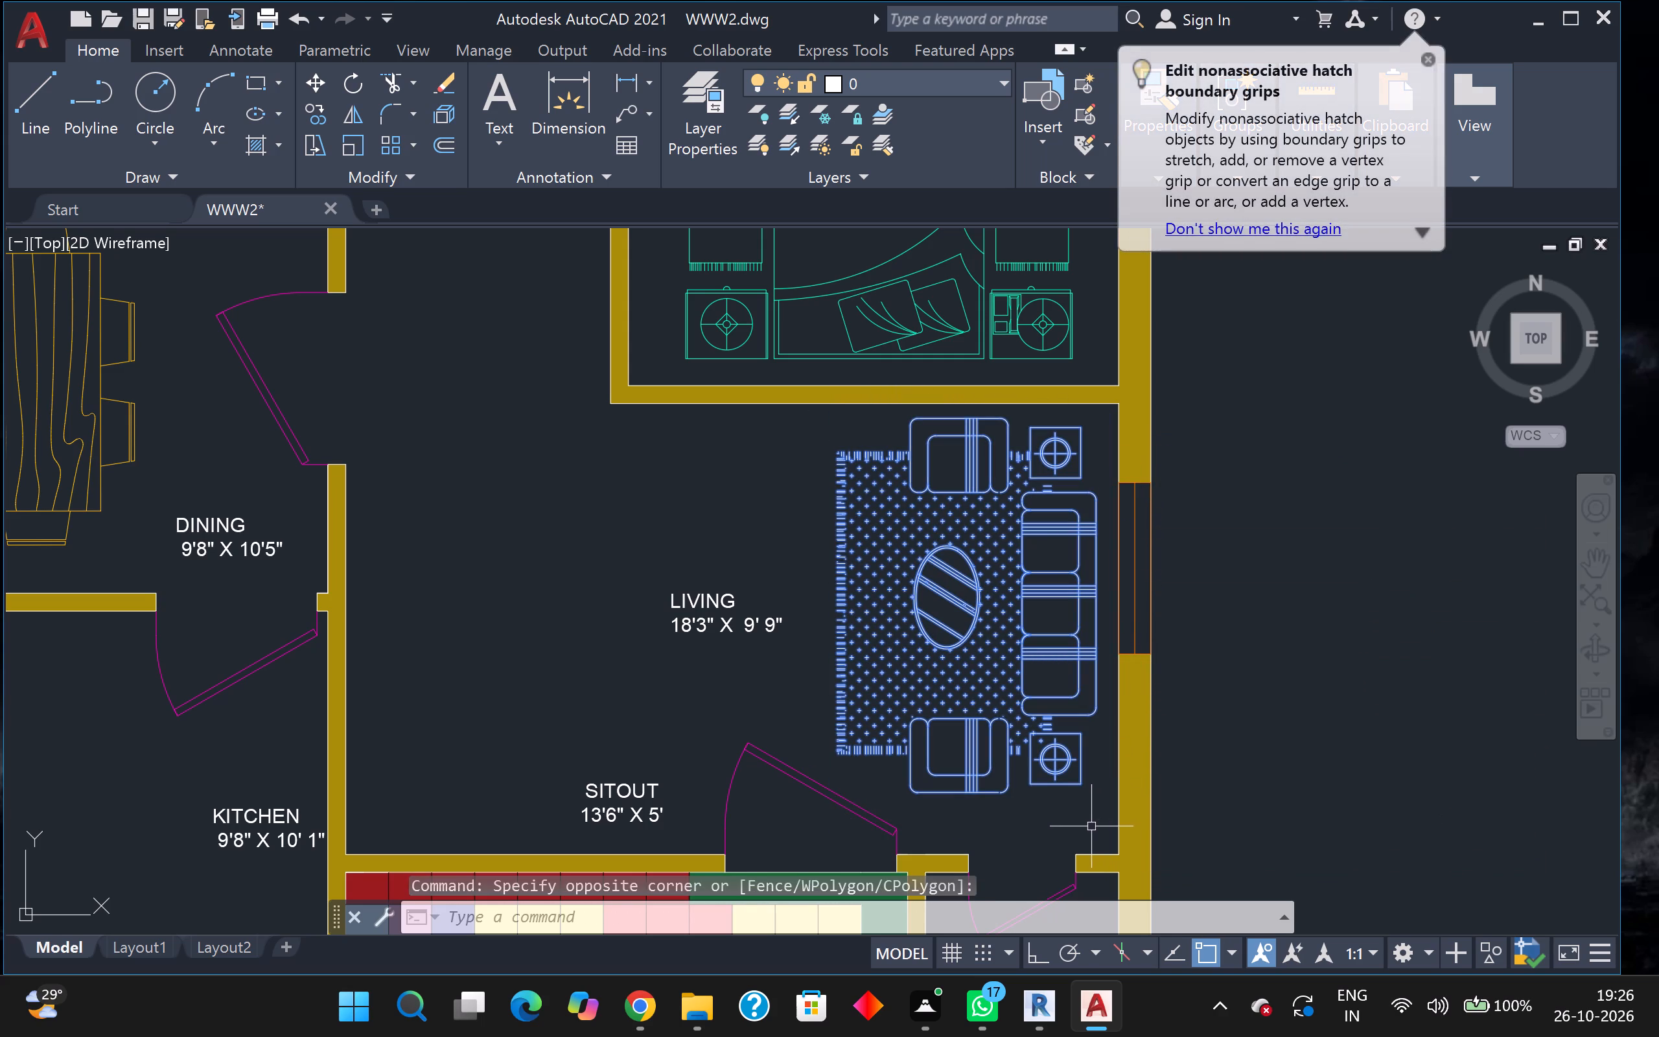
type("co")
key("Return")
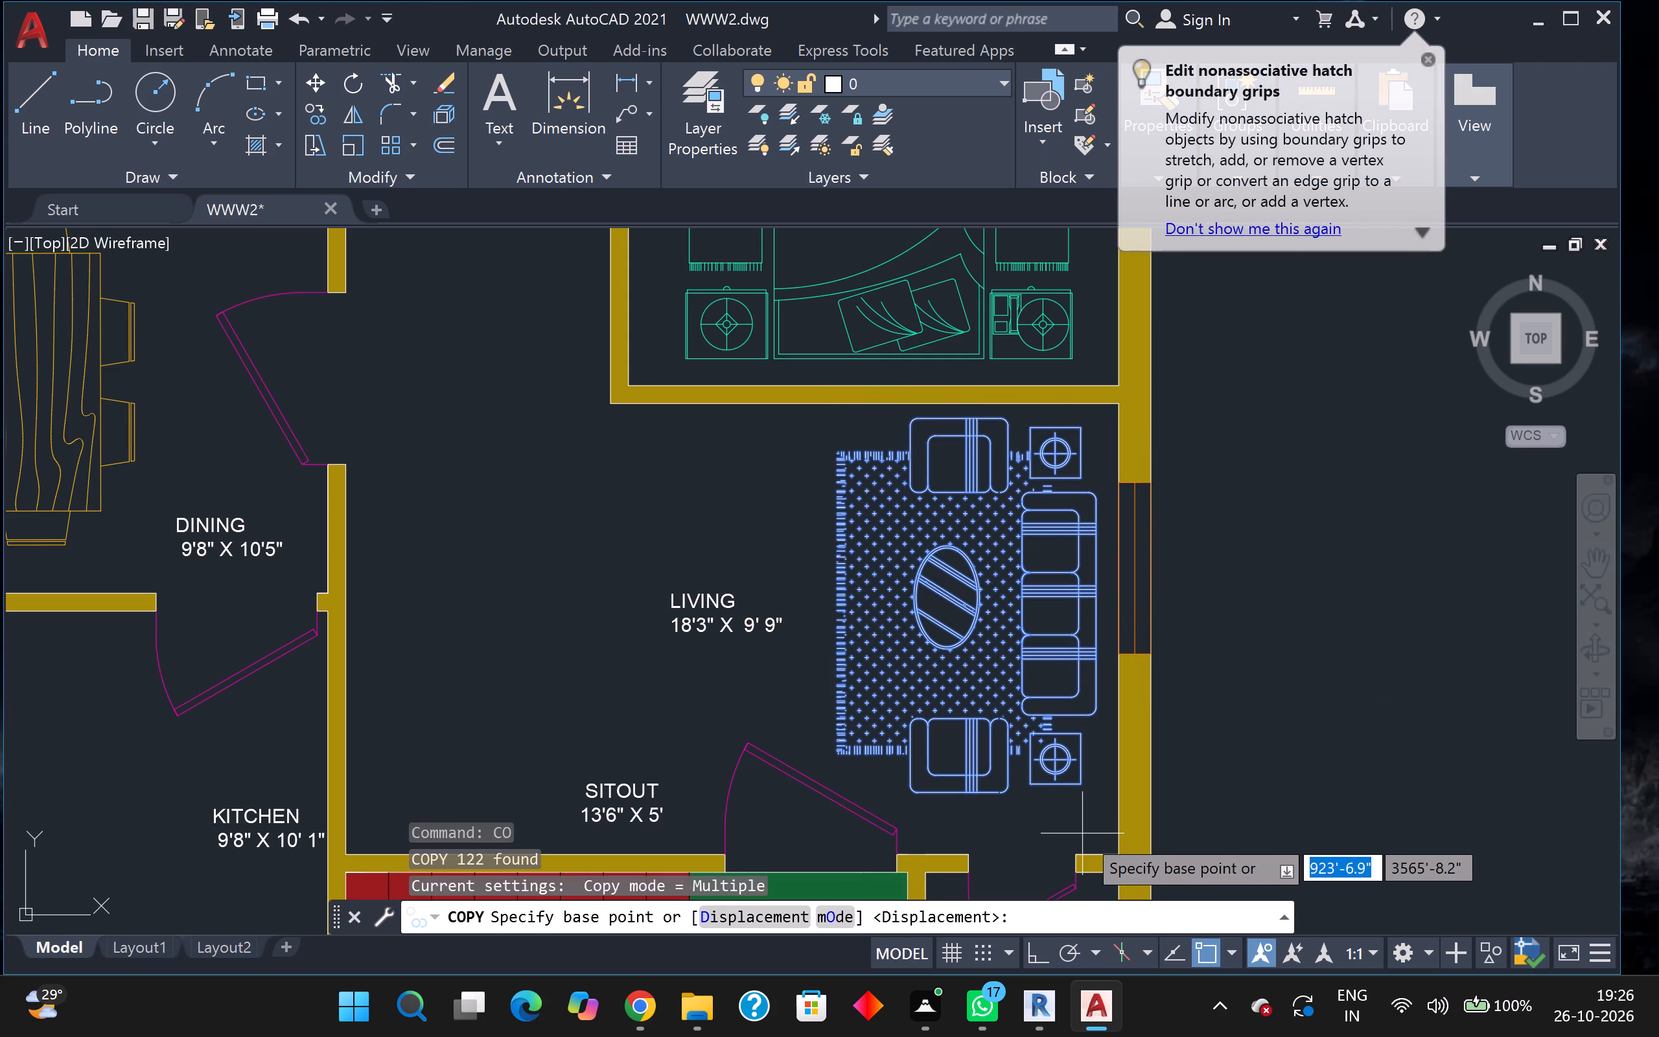
left_click(975, 622)
scroll(945, 617, "down", 2)
middle_click_drag(942, 614, 1139, 655)
scroll(1132, 653, "down", 3)
scroll(921, 644, "up", 2)
middle_click_drag(862, 642, 1111, 684)
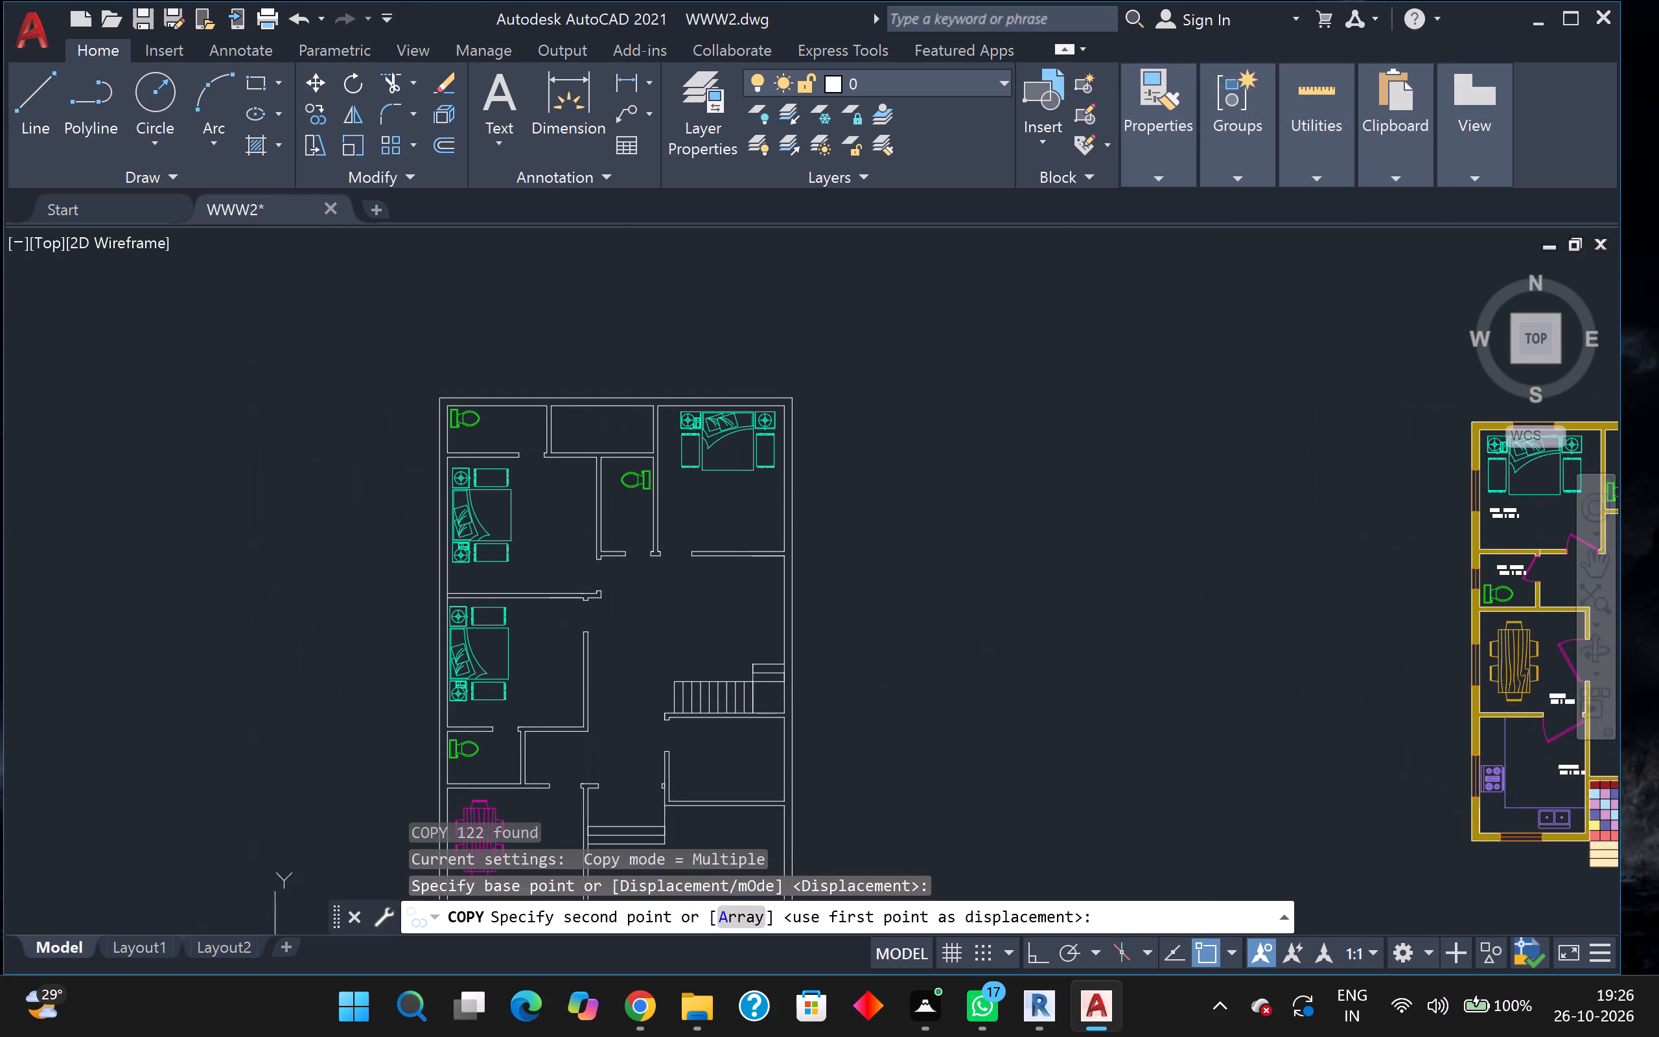
scroll(764, 645, "up", 1)
scroll(728, 601, "up", 1)
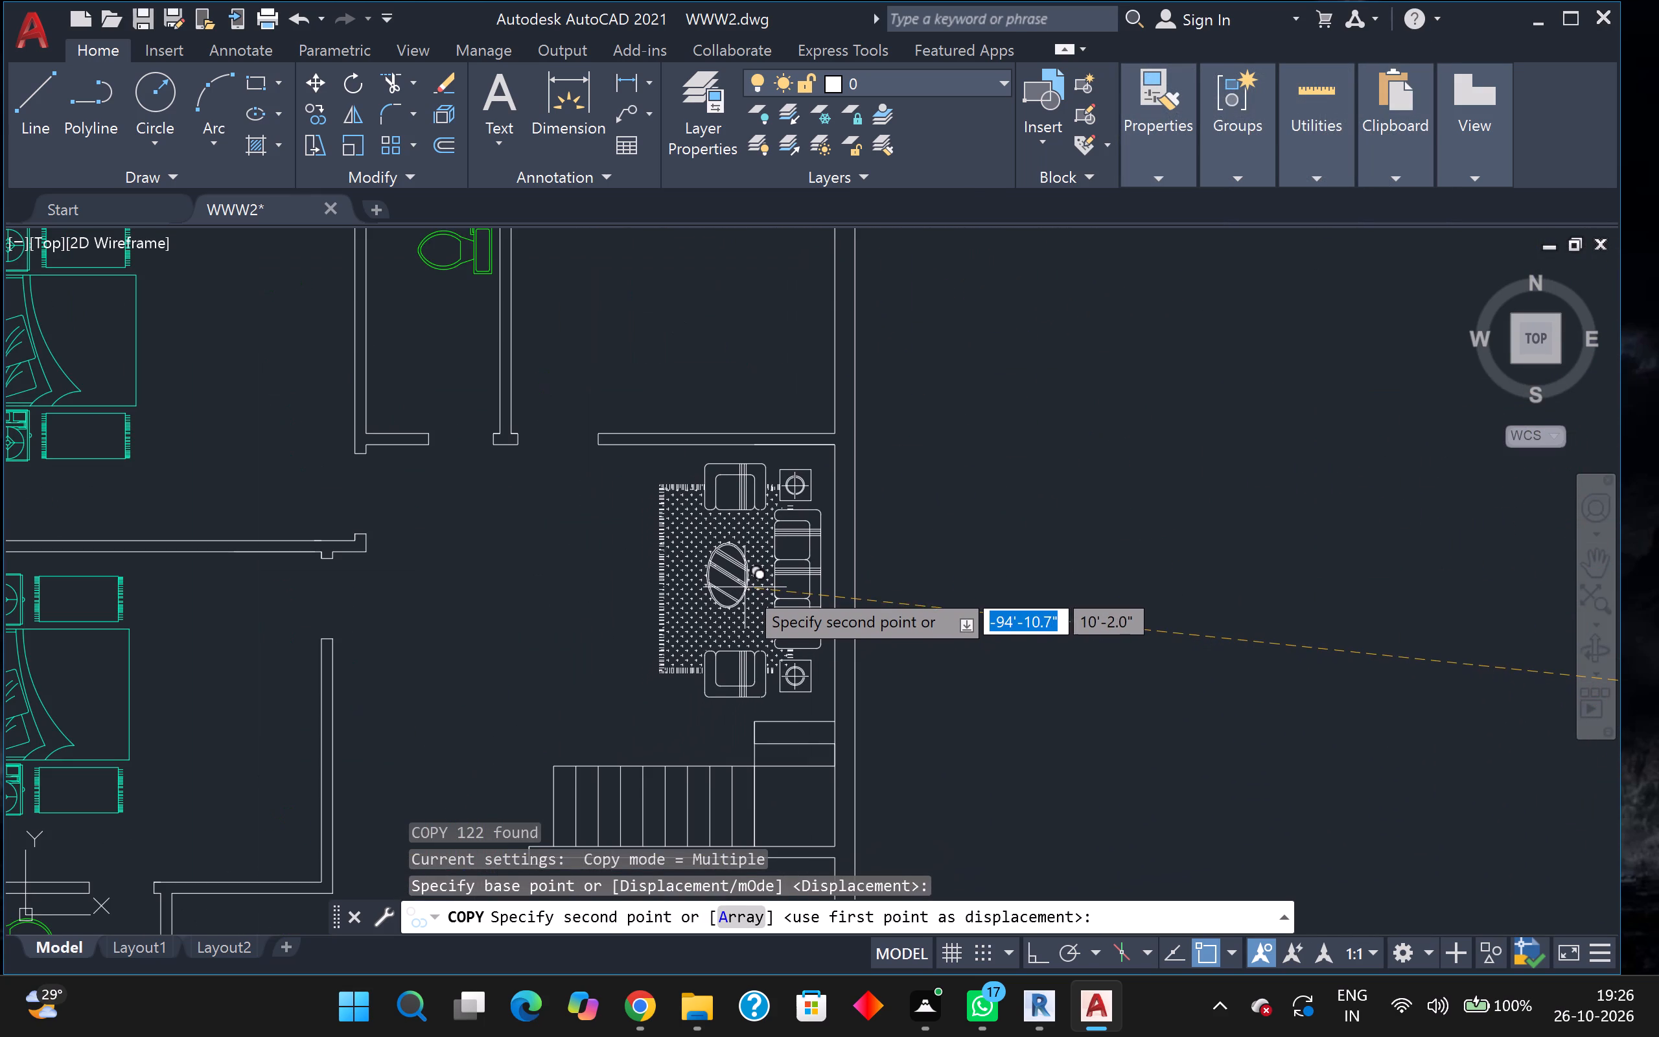
left_click(747, 583)
scroll(756, 579, "down", 2)
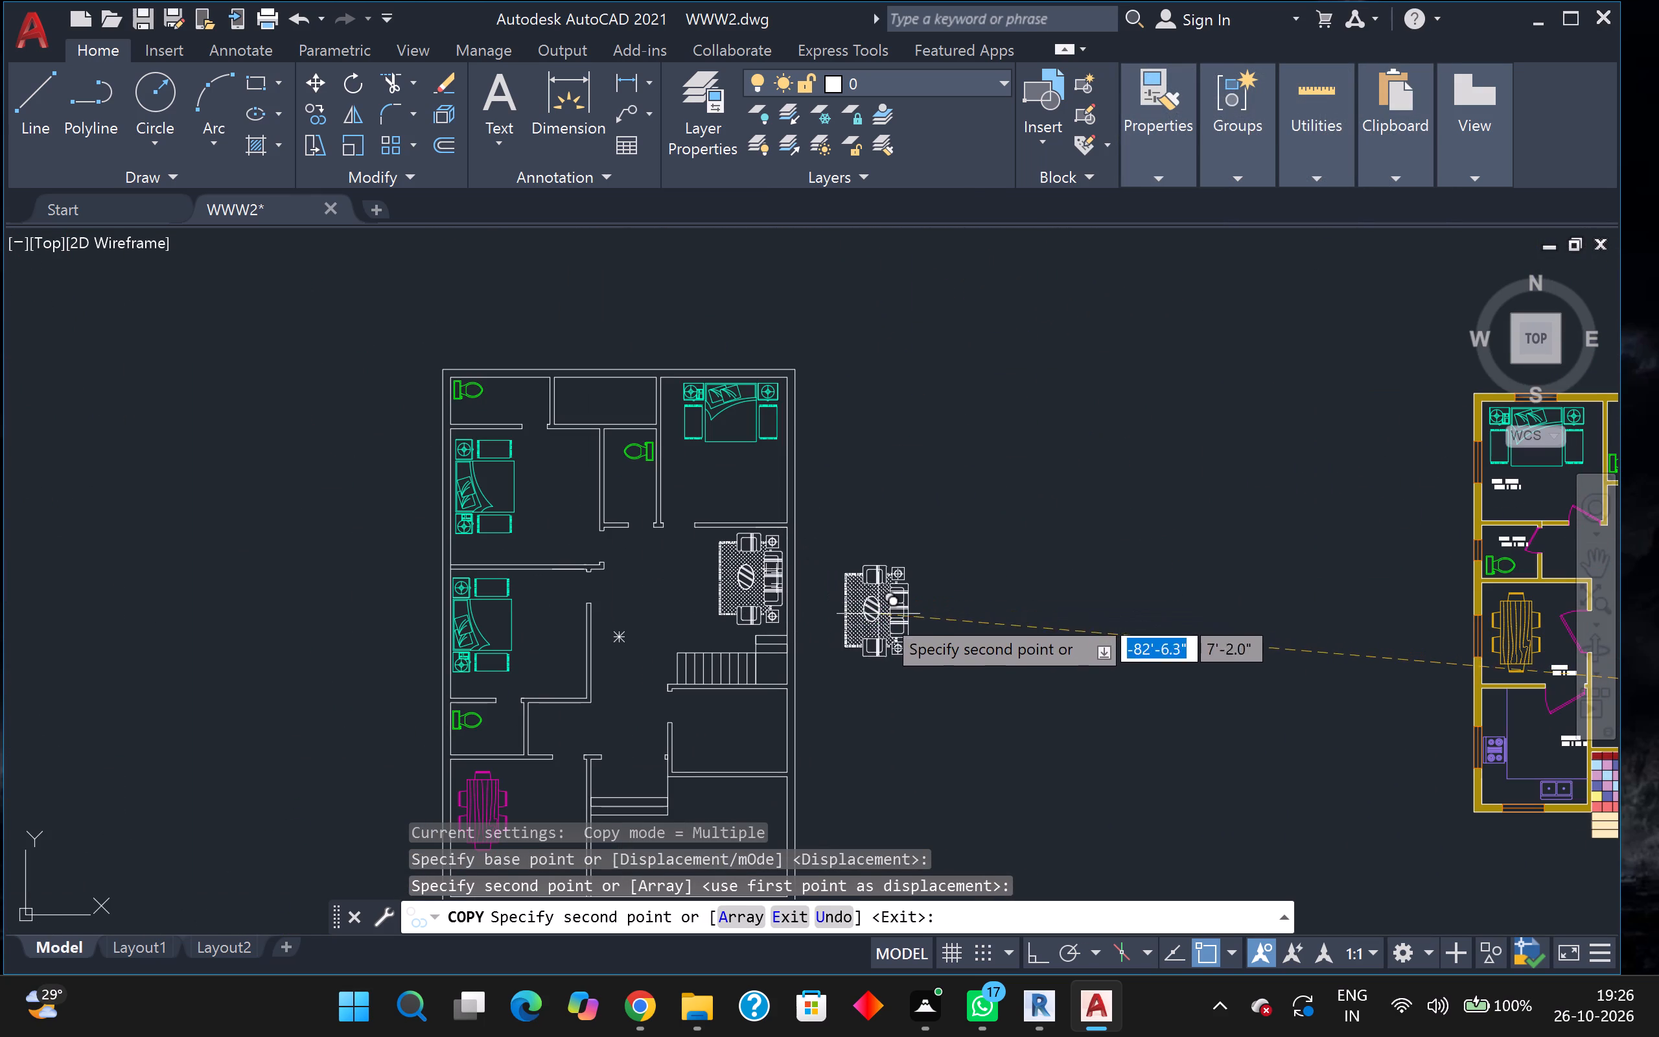
scroll(911, 636, "down", 1)
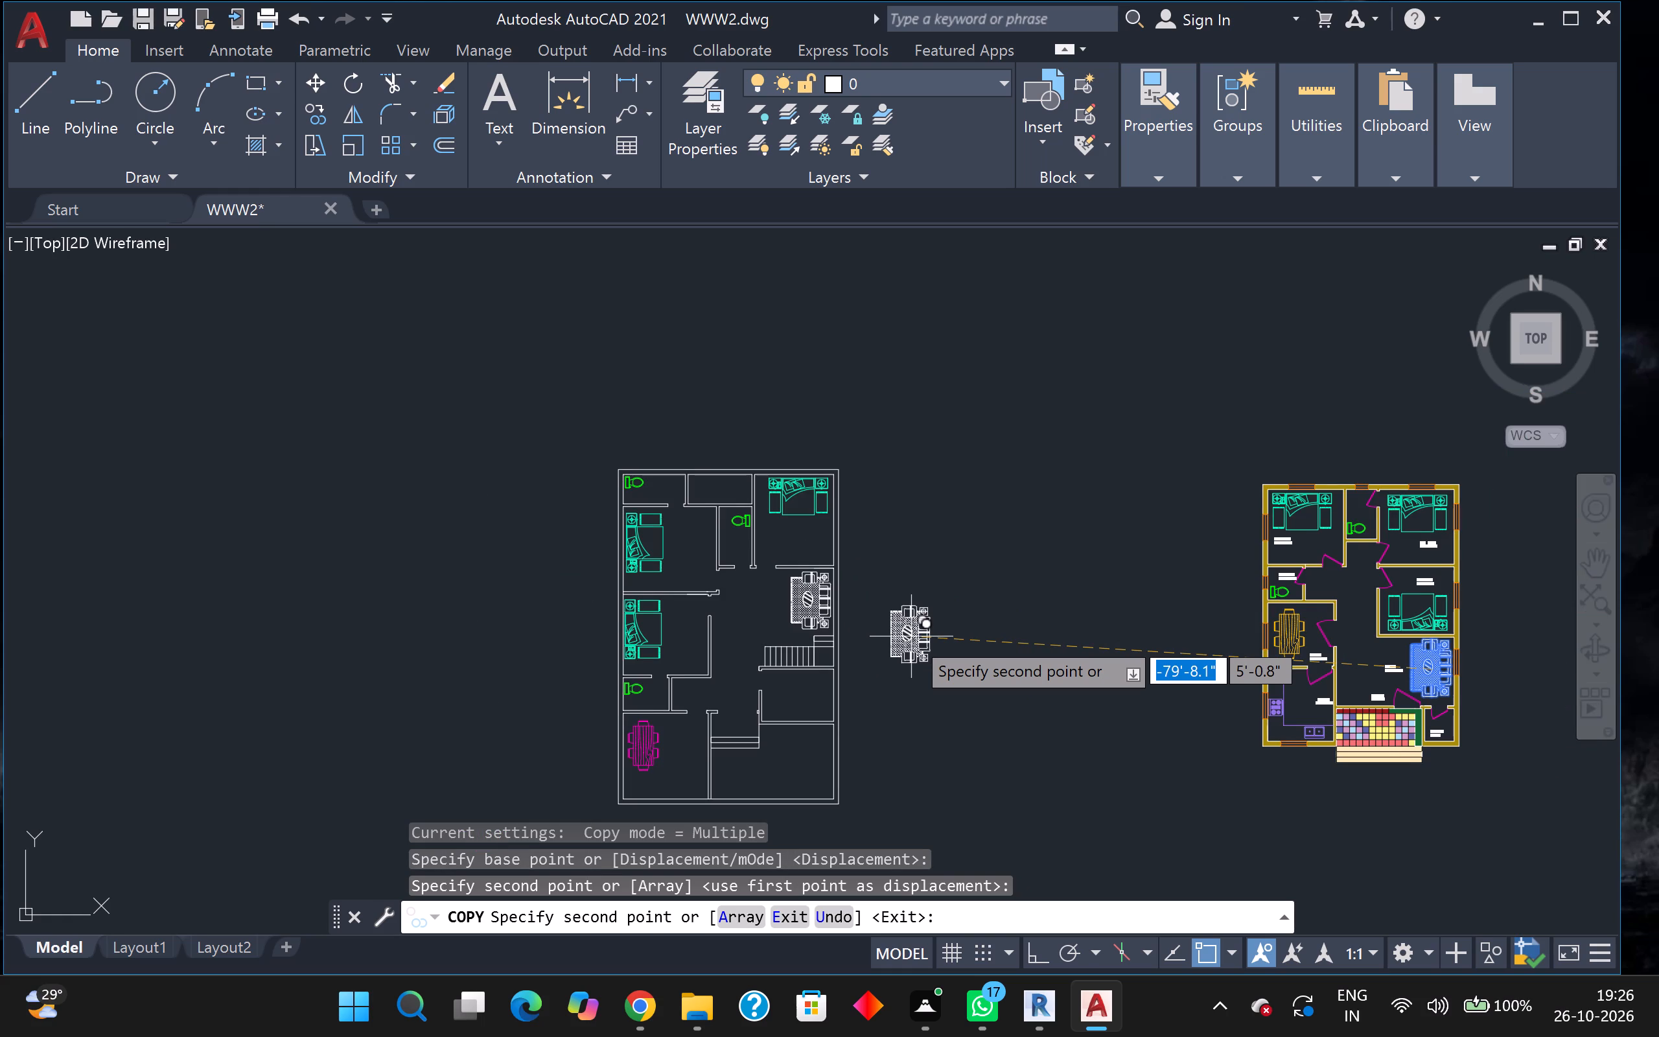
middle_click_drag(915, 636, 774, 463)
key("Escape")
Insert the Door - Imperial block from the tool palettes into the new plan's central hall.
middle_click_drag(811, 471, 1140, 601)
key("ctrl+3")
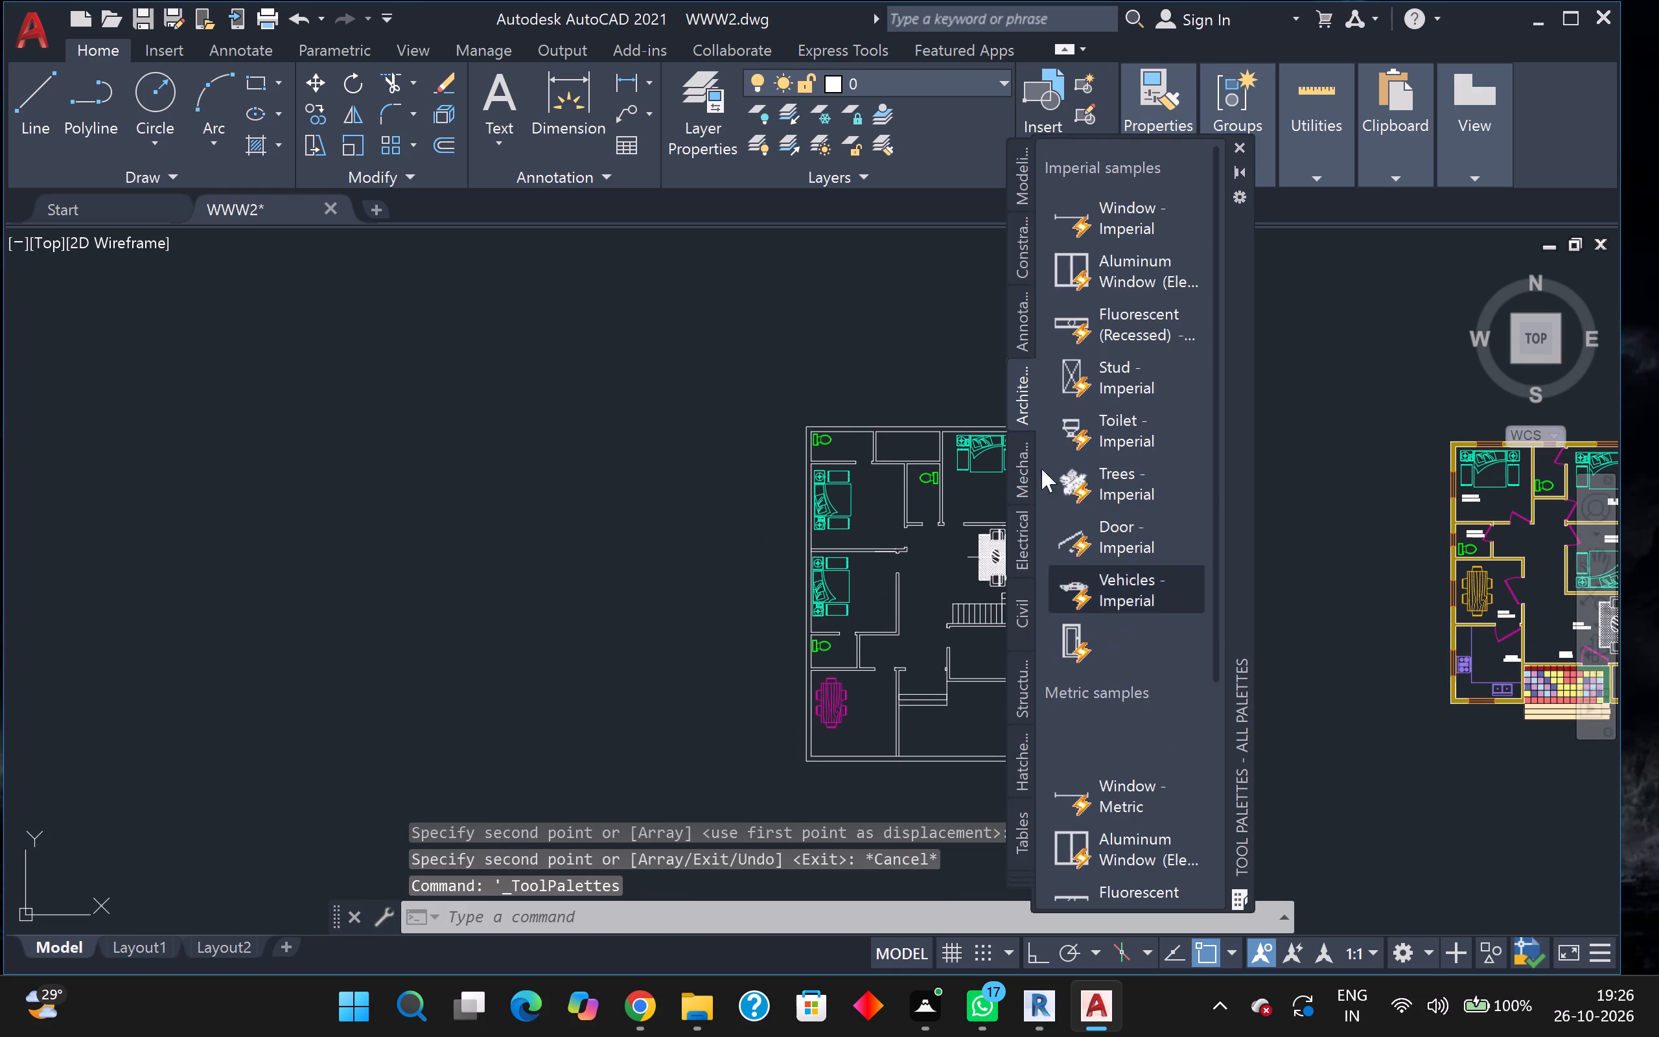
left_click_drag(1081, 536, 919, 579)
key("Escape")
left_click(1240, 135)
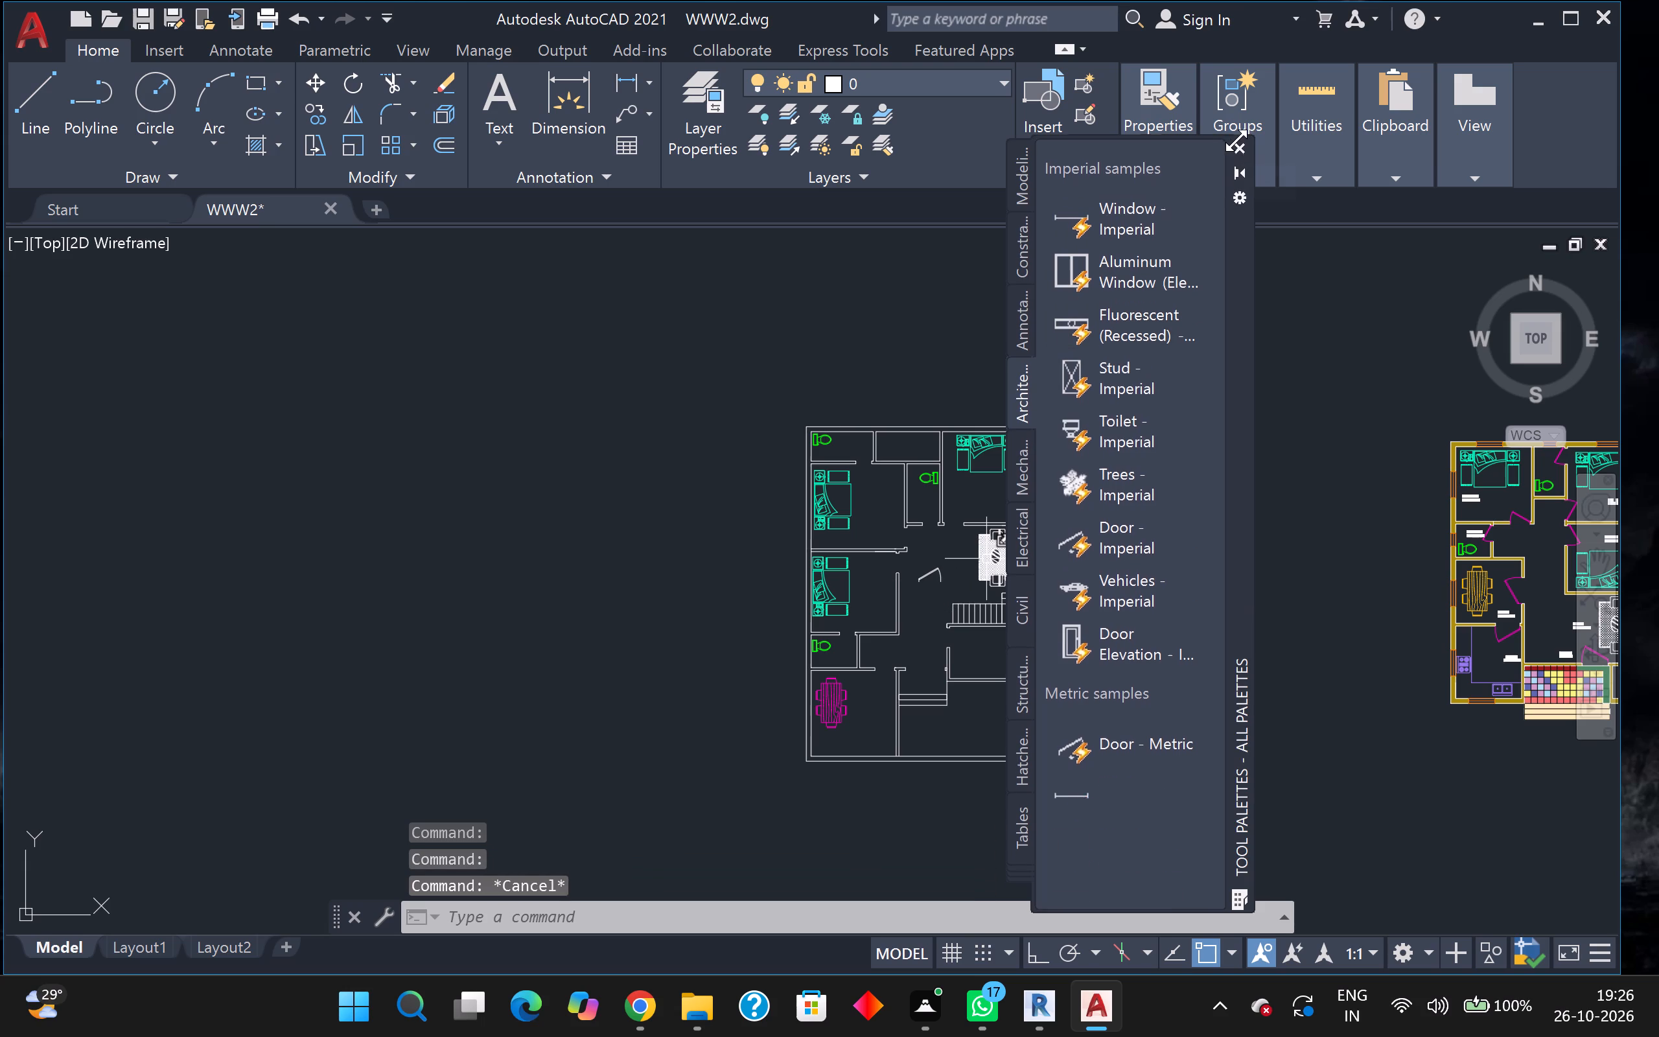
left_click(1235, 146)
Copy the hall door block to just inside the doorways of the northeast bedroom and the adjoining toilet room.
scroll(978, 547, "up", 2)
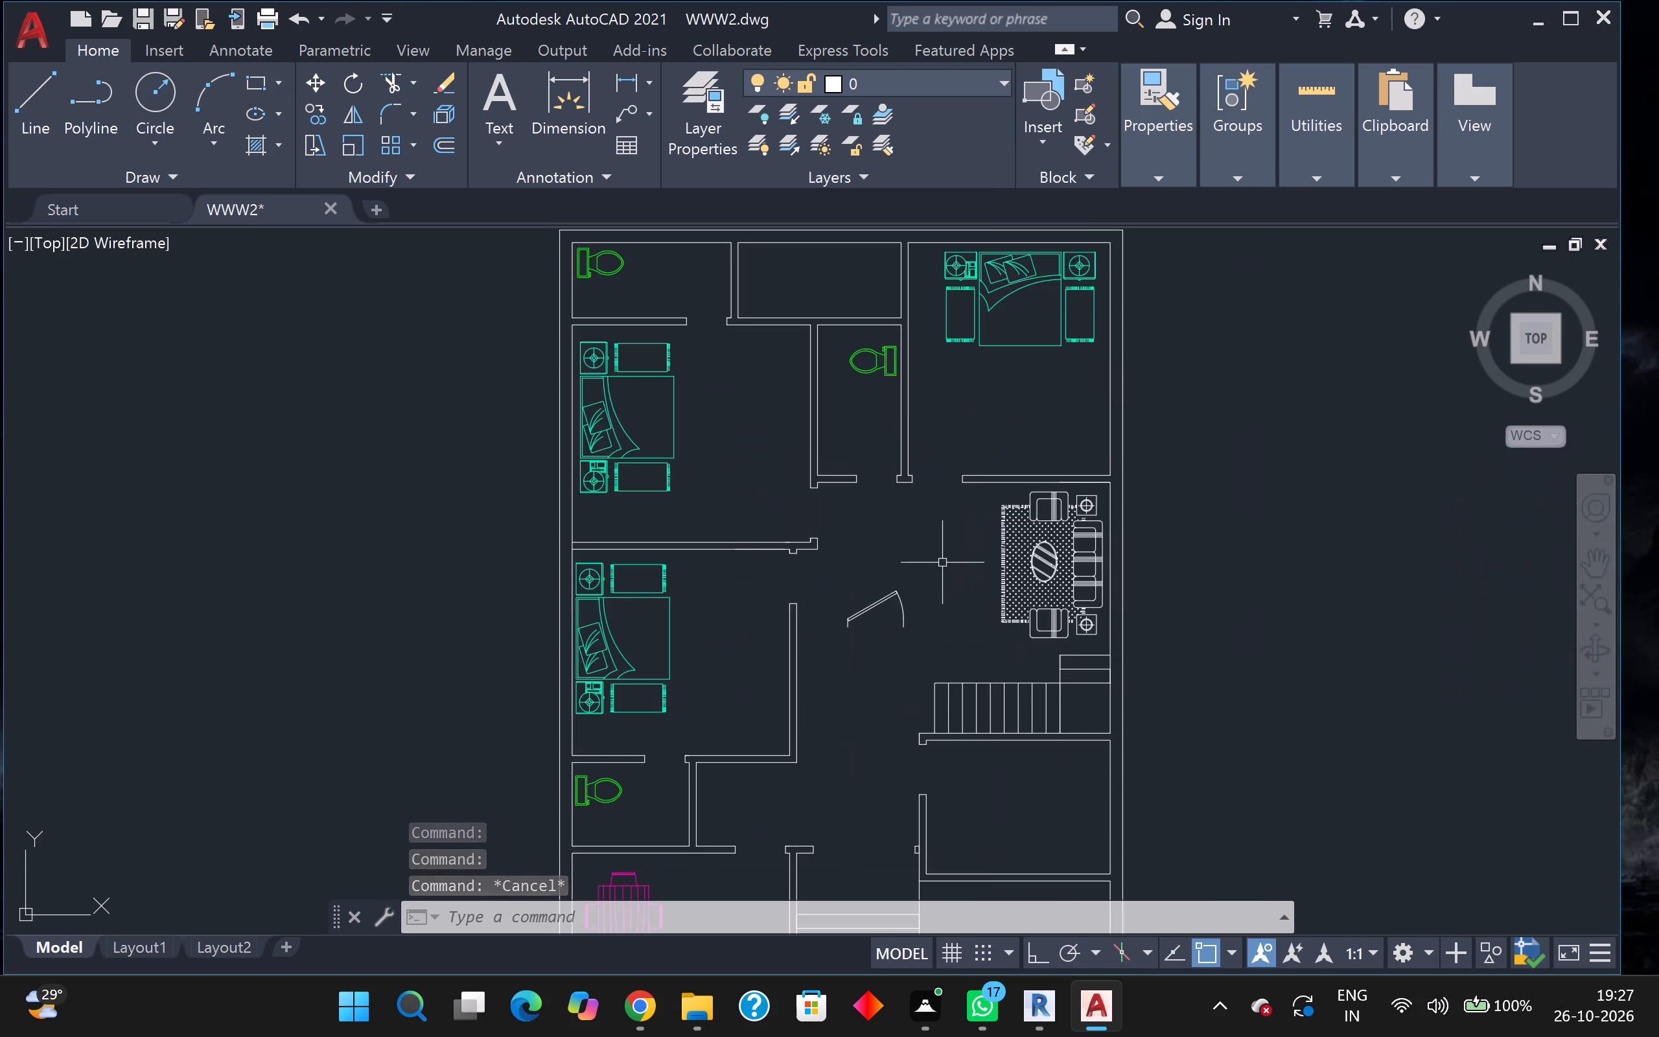
scroll(920, 570, "up", 1)
left_click(865, 615)
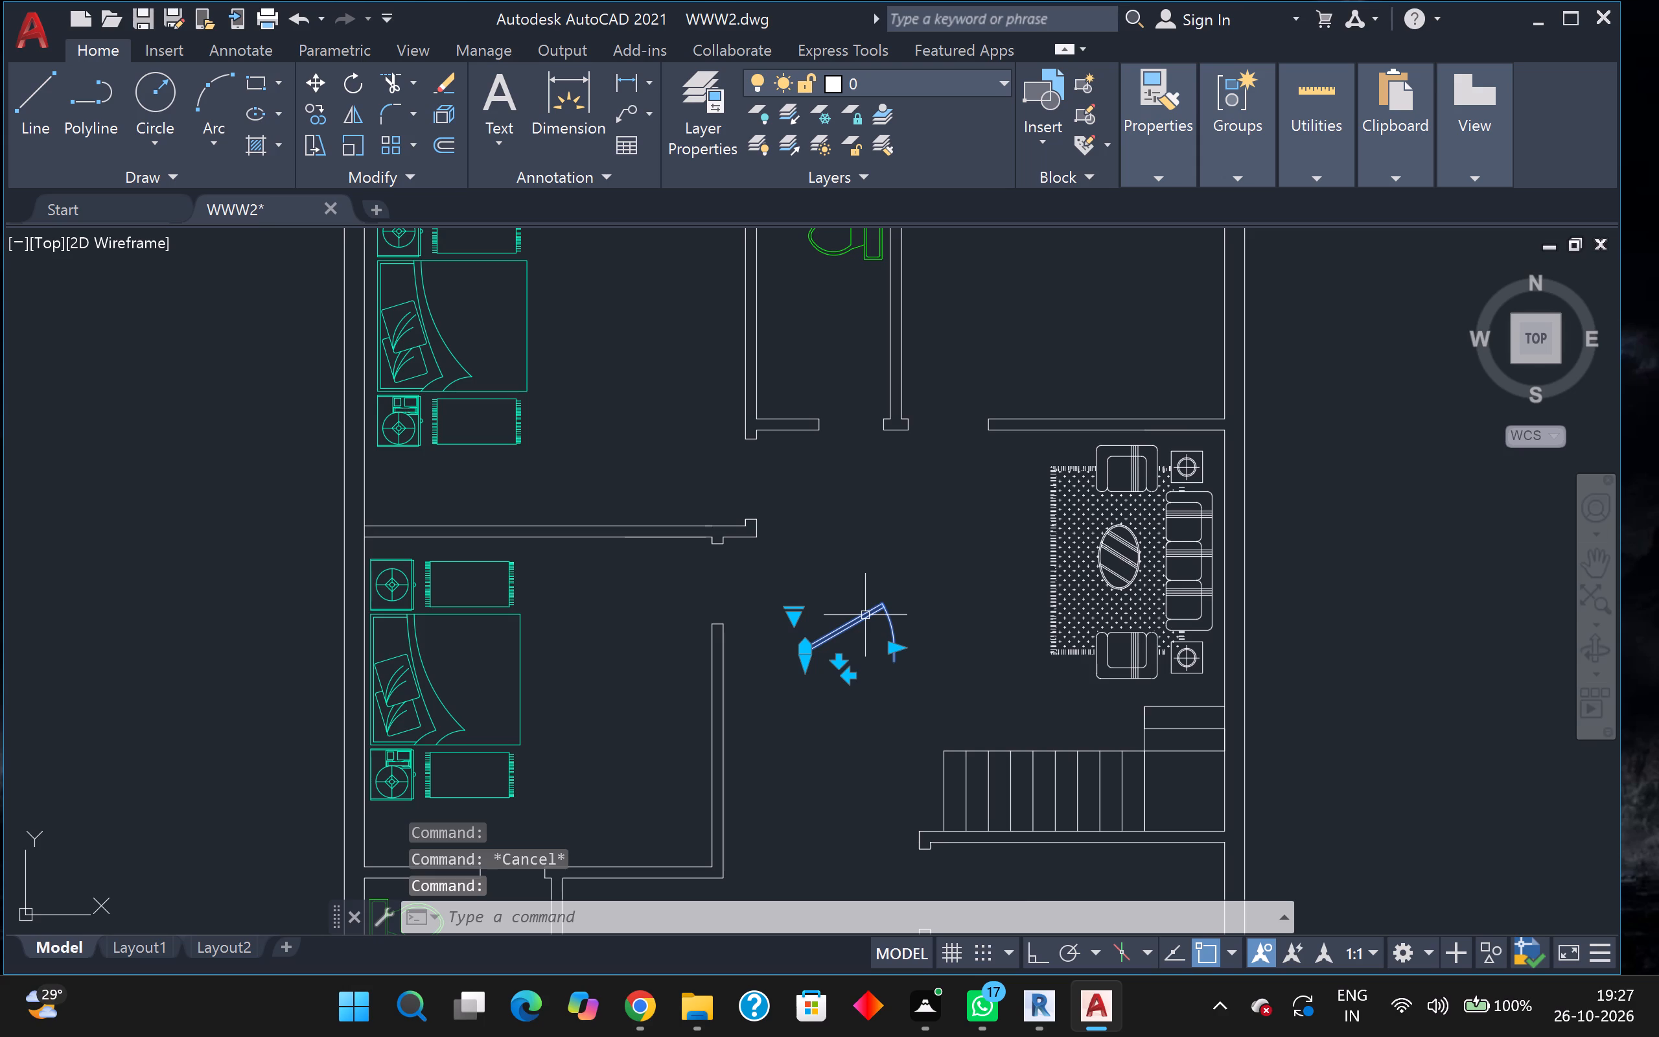
scroll(865, 615, "up", 2)
middle_click_drag(865, 615, 856, 635)
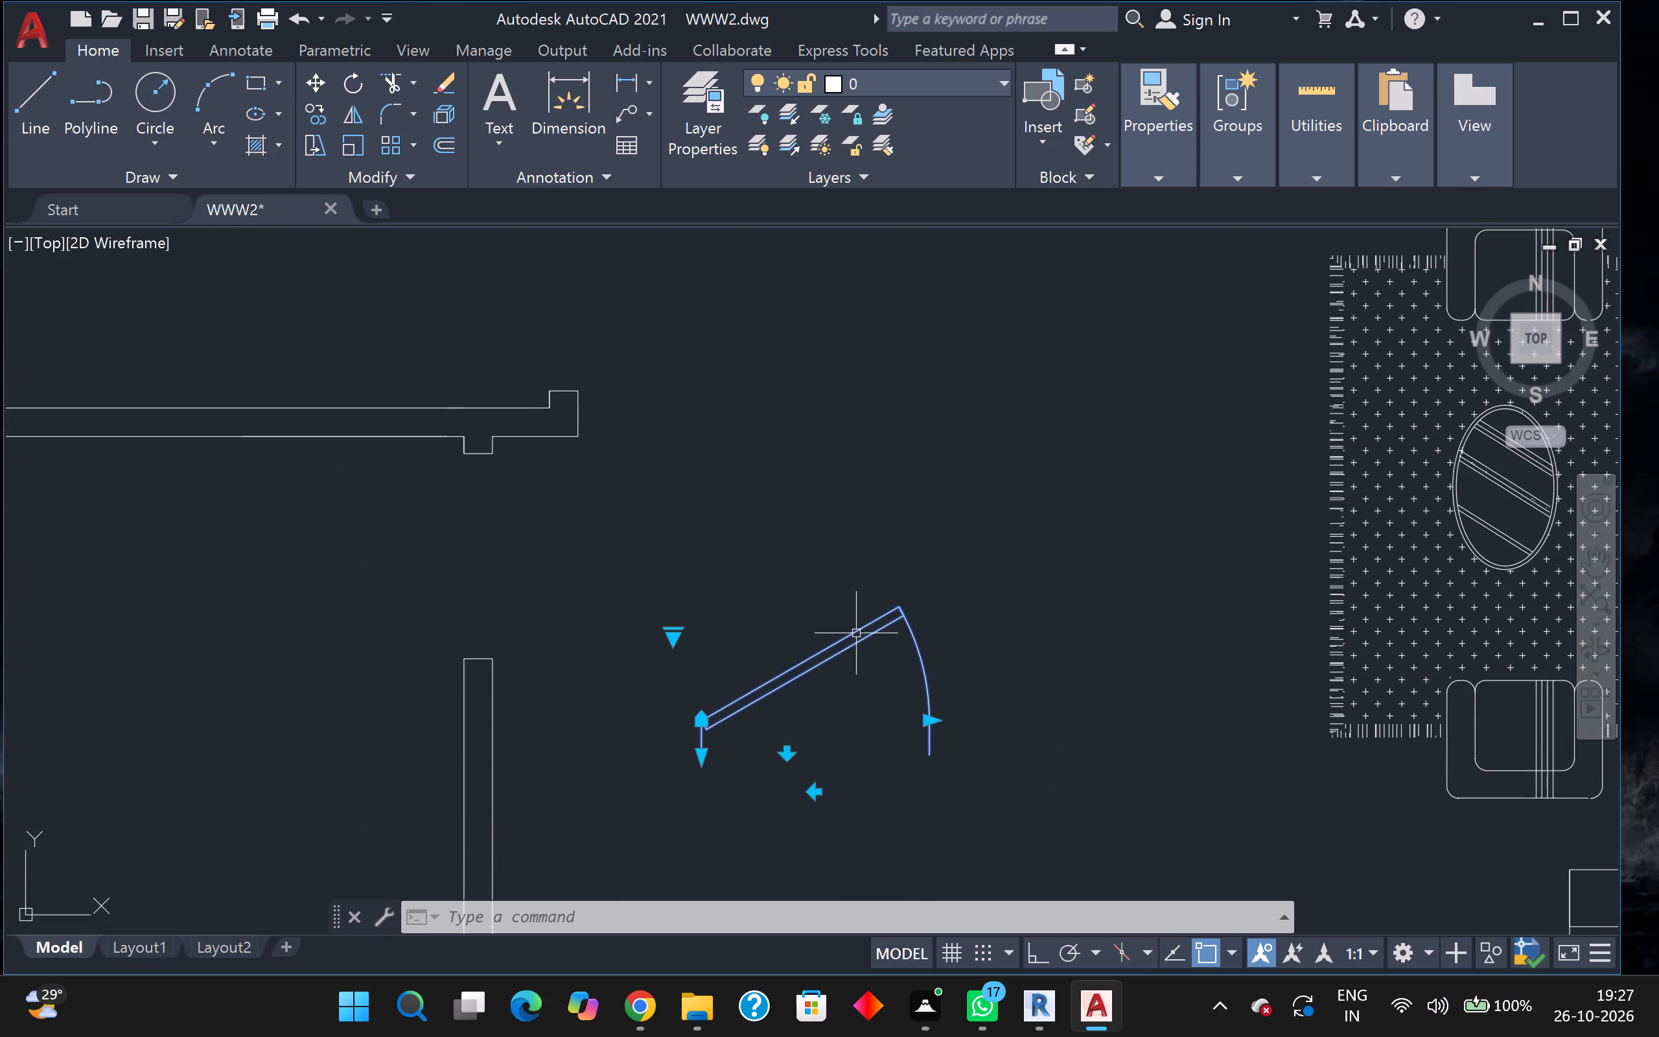
type("co")
key("Return")
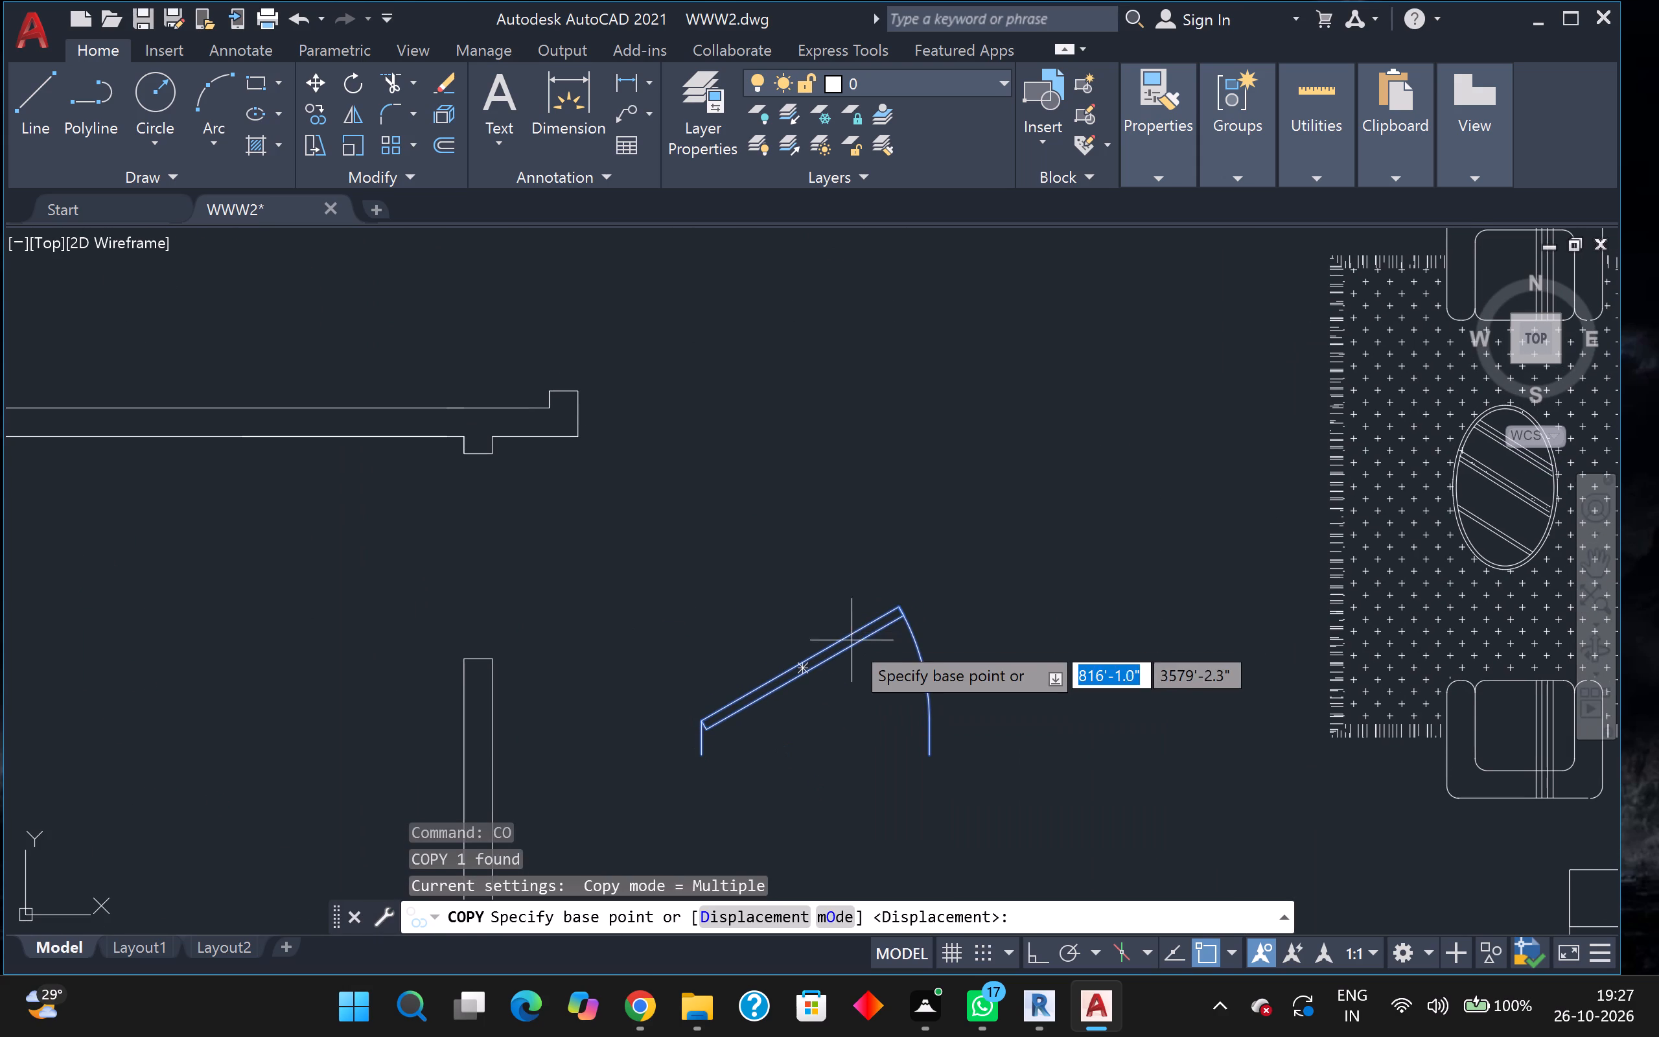
left_click(813, 678)
scroll(859, 596, "down", 3)
middle_click_drag(859, 588, 850, 591)
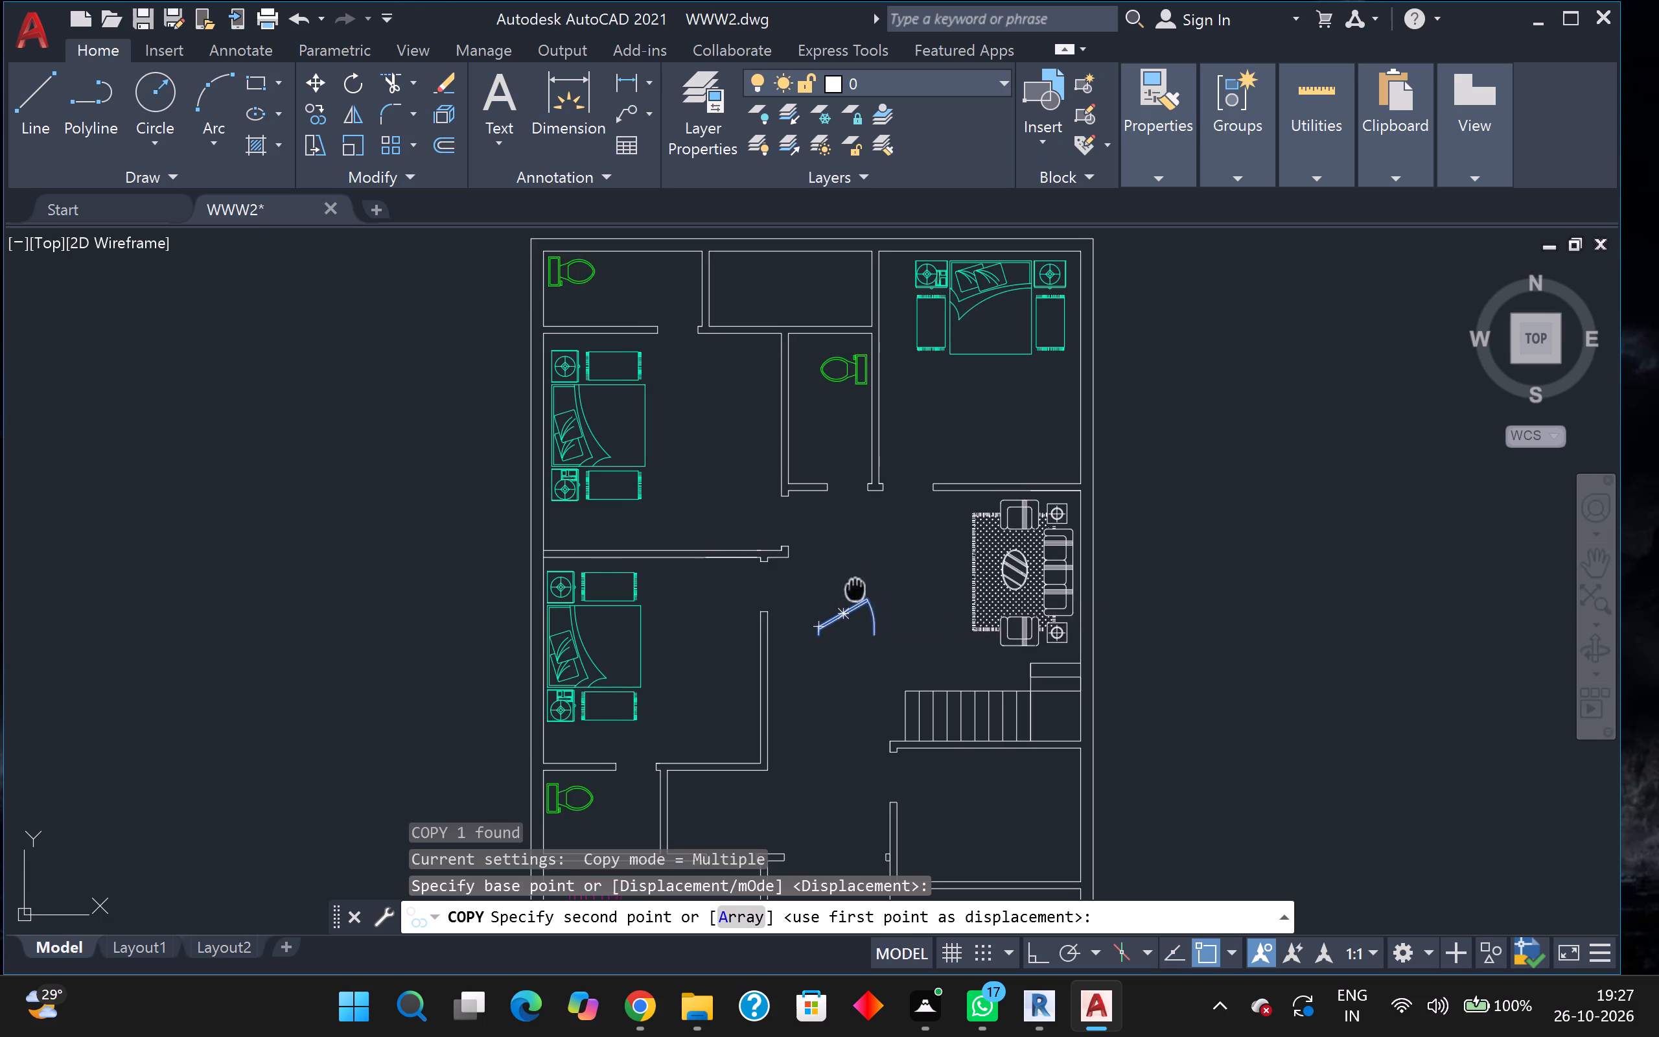
middle_click_drag(850, 591, 750, 630)
scroll(831, 446, "up", 2)
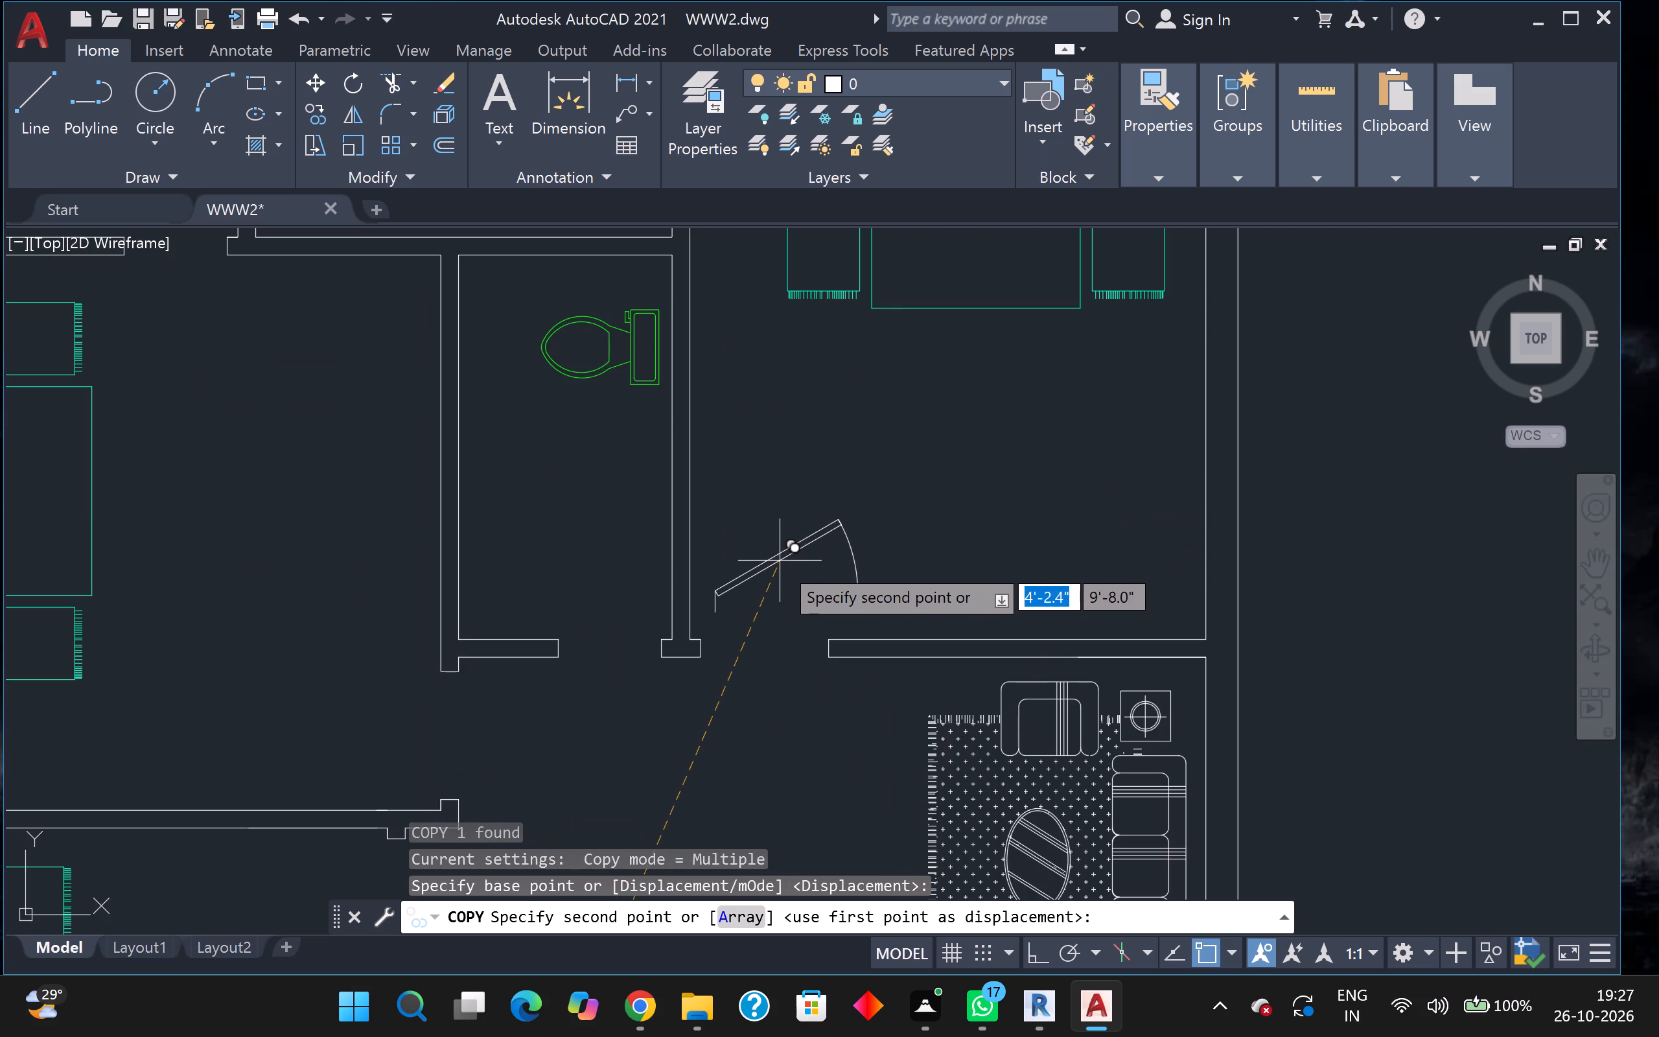
scroll(777, 568, "up", 2)
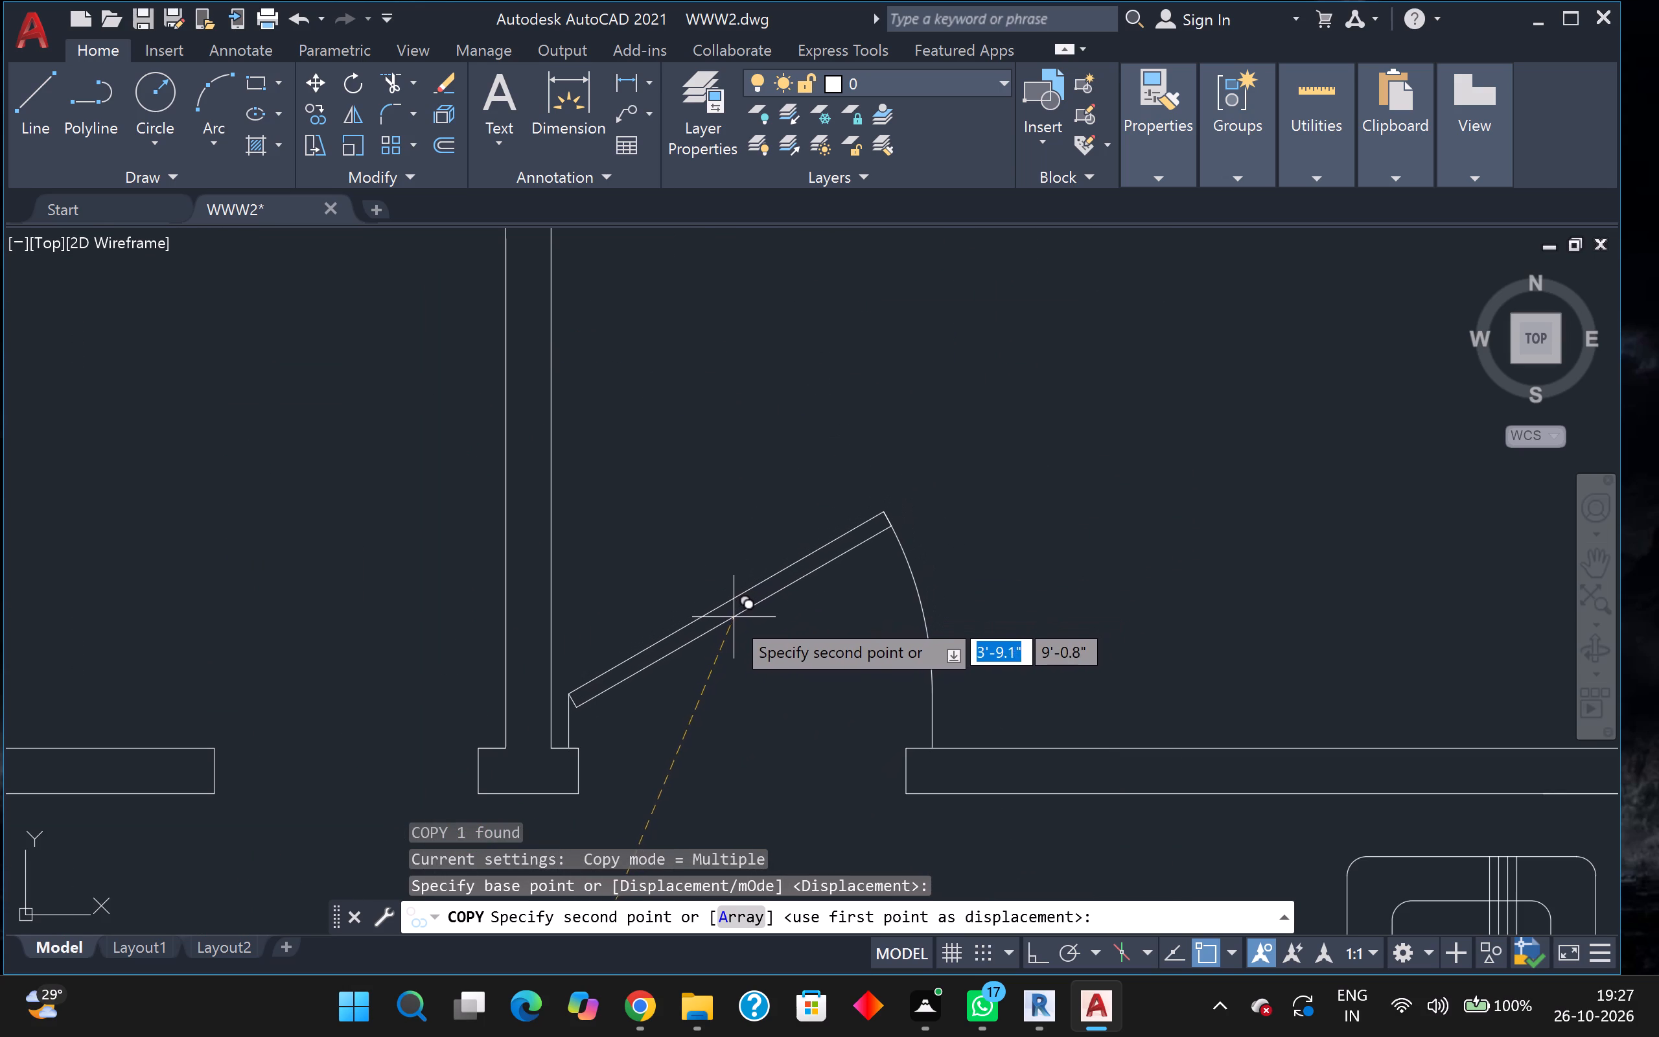
left_click(815, 543)
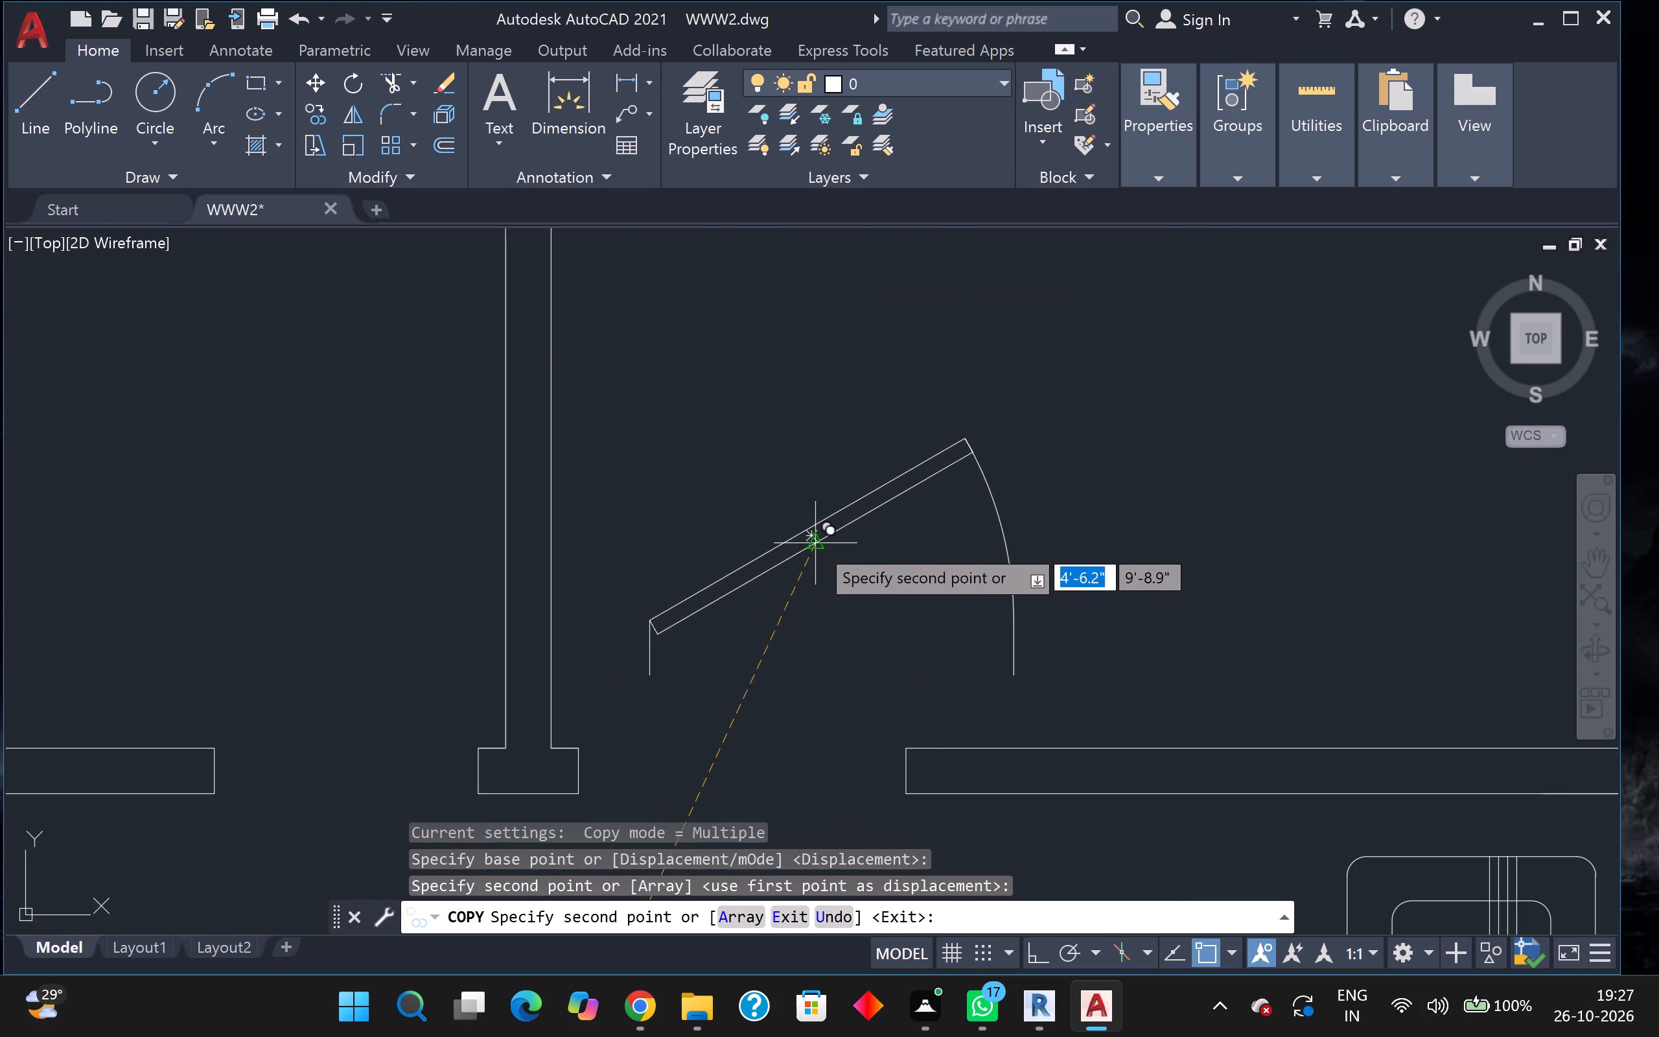
scroll(815, 543, "down", 2)
scroll(774, 543, "up", 1)
left_click(496, 522)
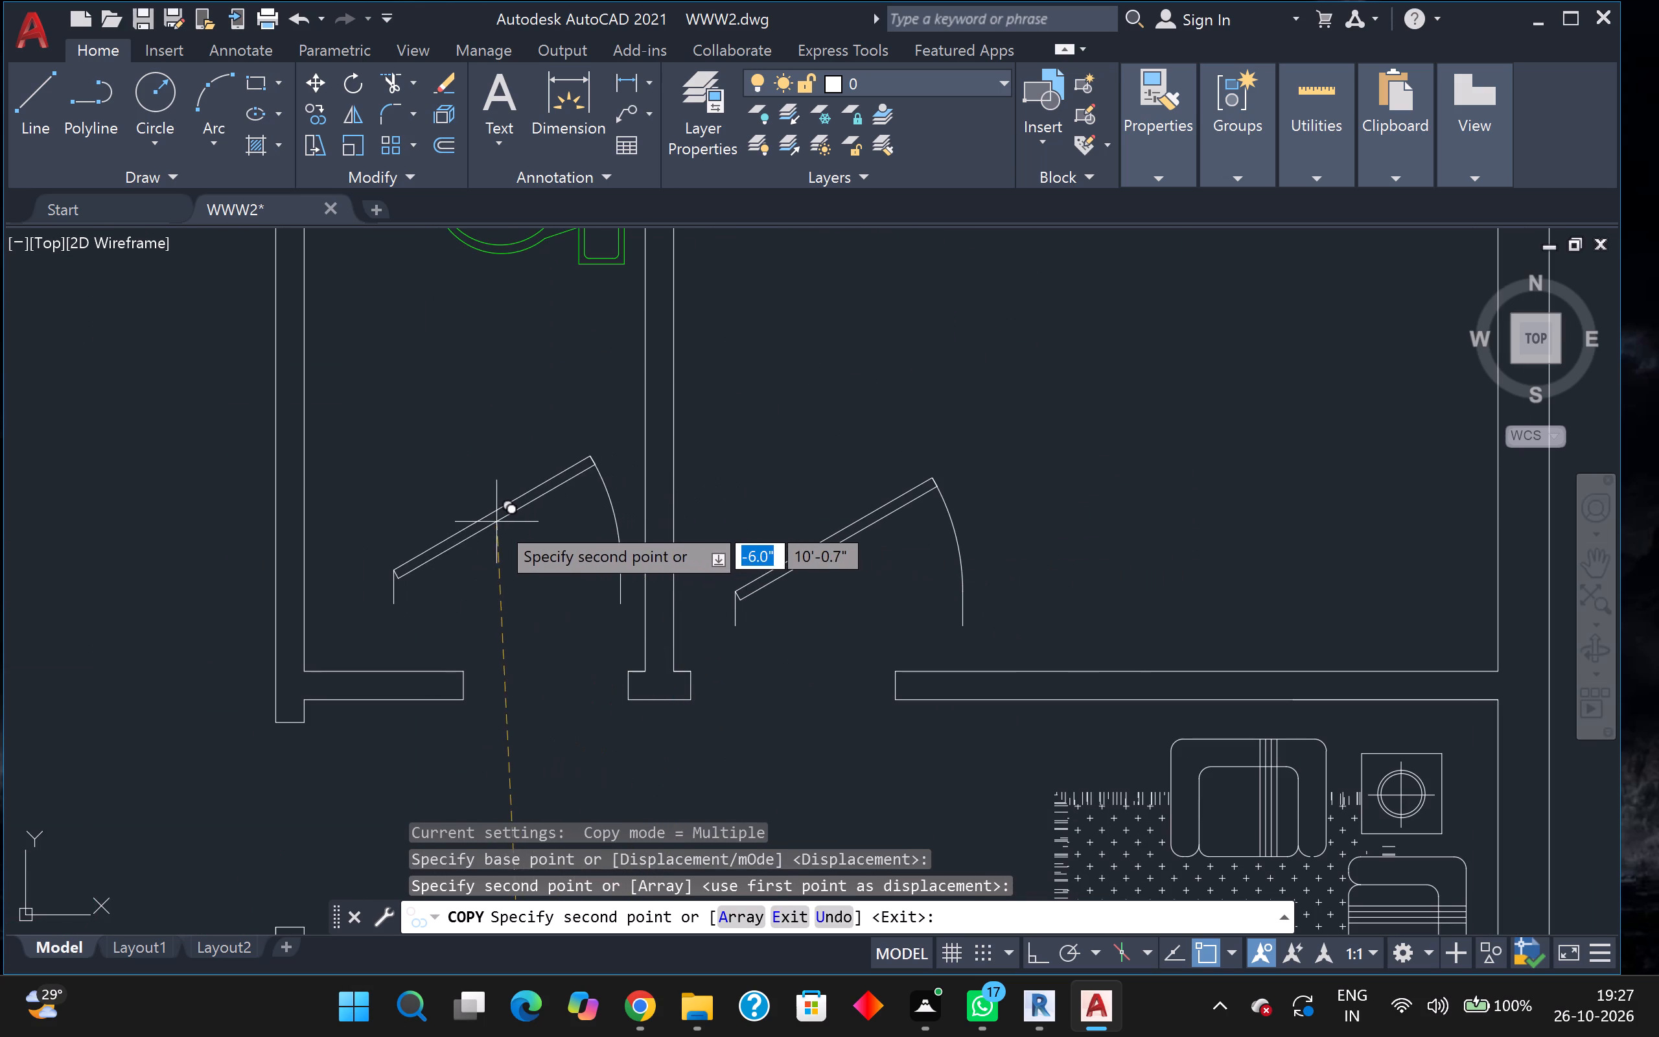
Place further door copies near the doorways of the two west bedrooms and the southwest dining room.
middle_click_drag(557, 518, 1193, 377)
scroll(1052, 414, "down", 2)
left_click(915, 468)
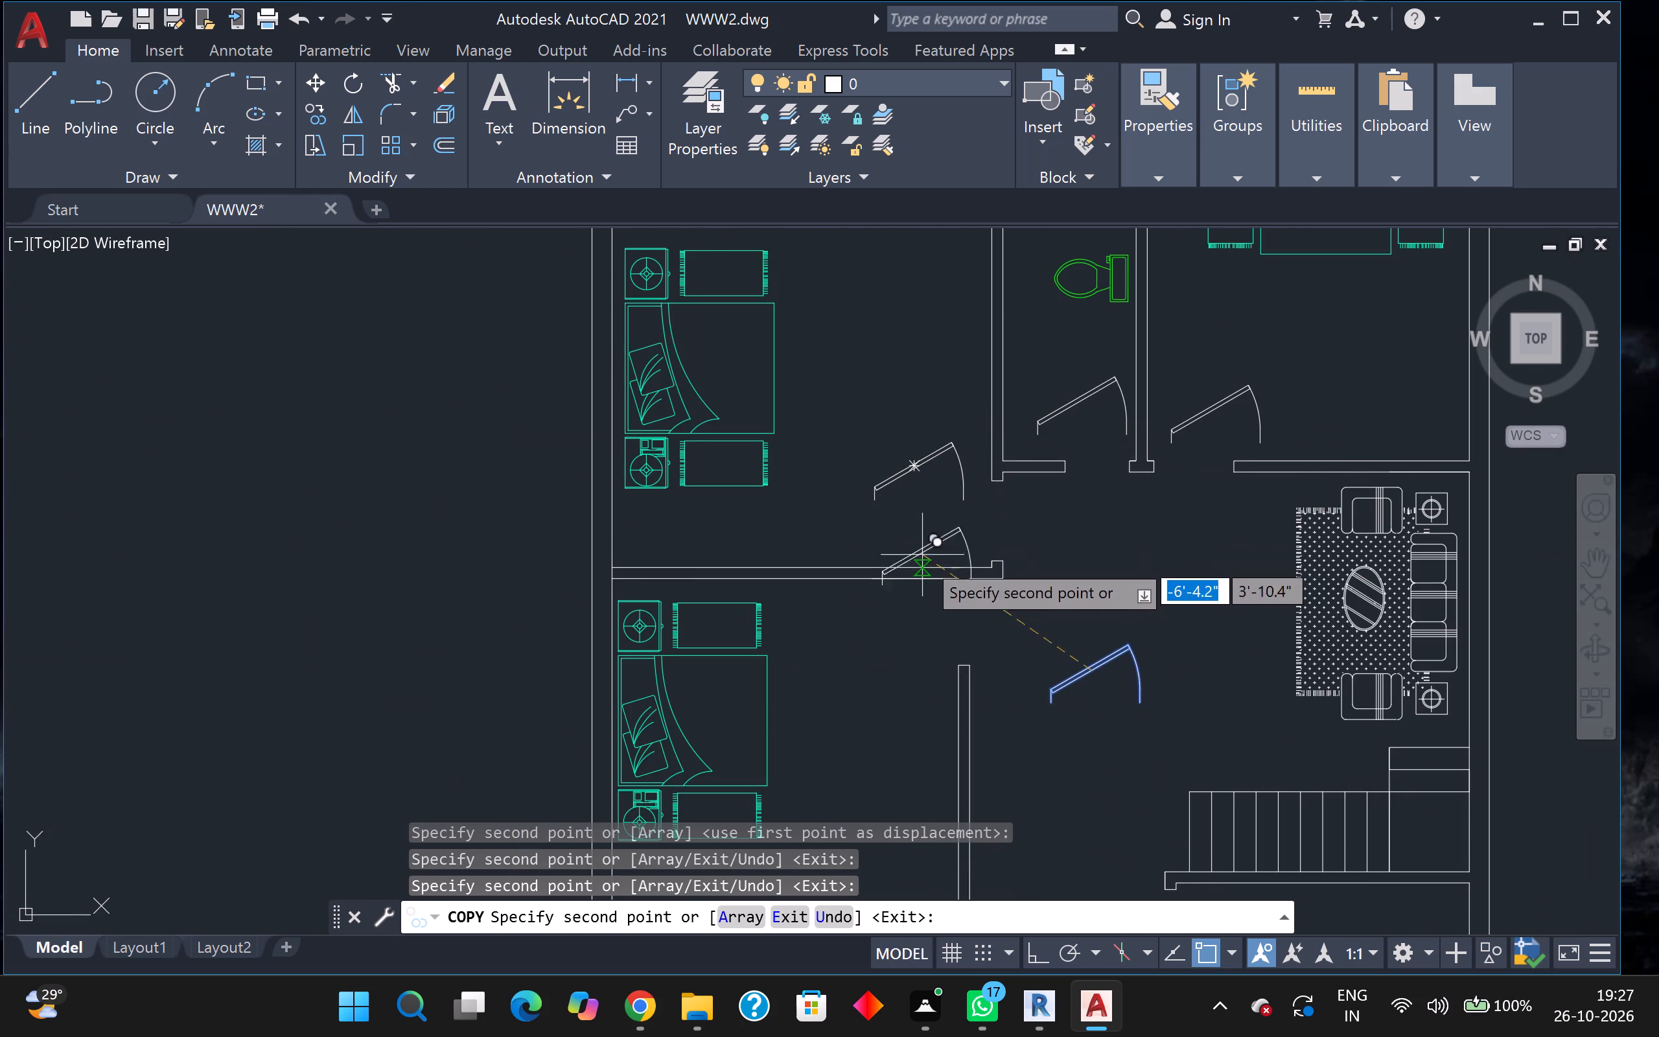
left_click(896, 638)
middle_click_drag(1144, 621, 1139, 139)
scroll(929, 566, "up", 1)
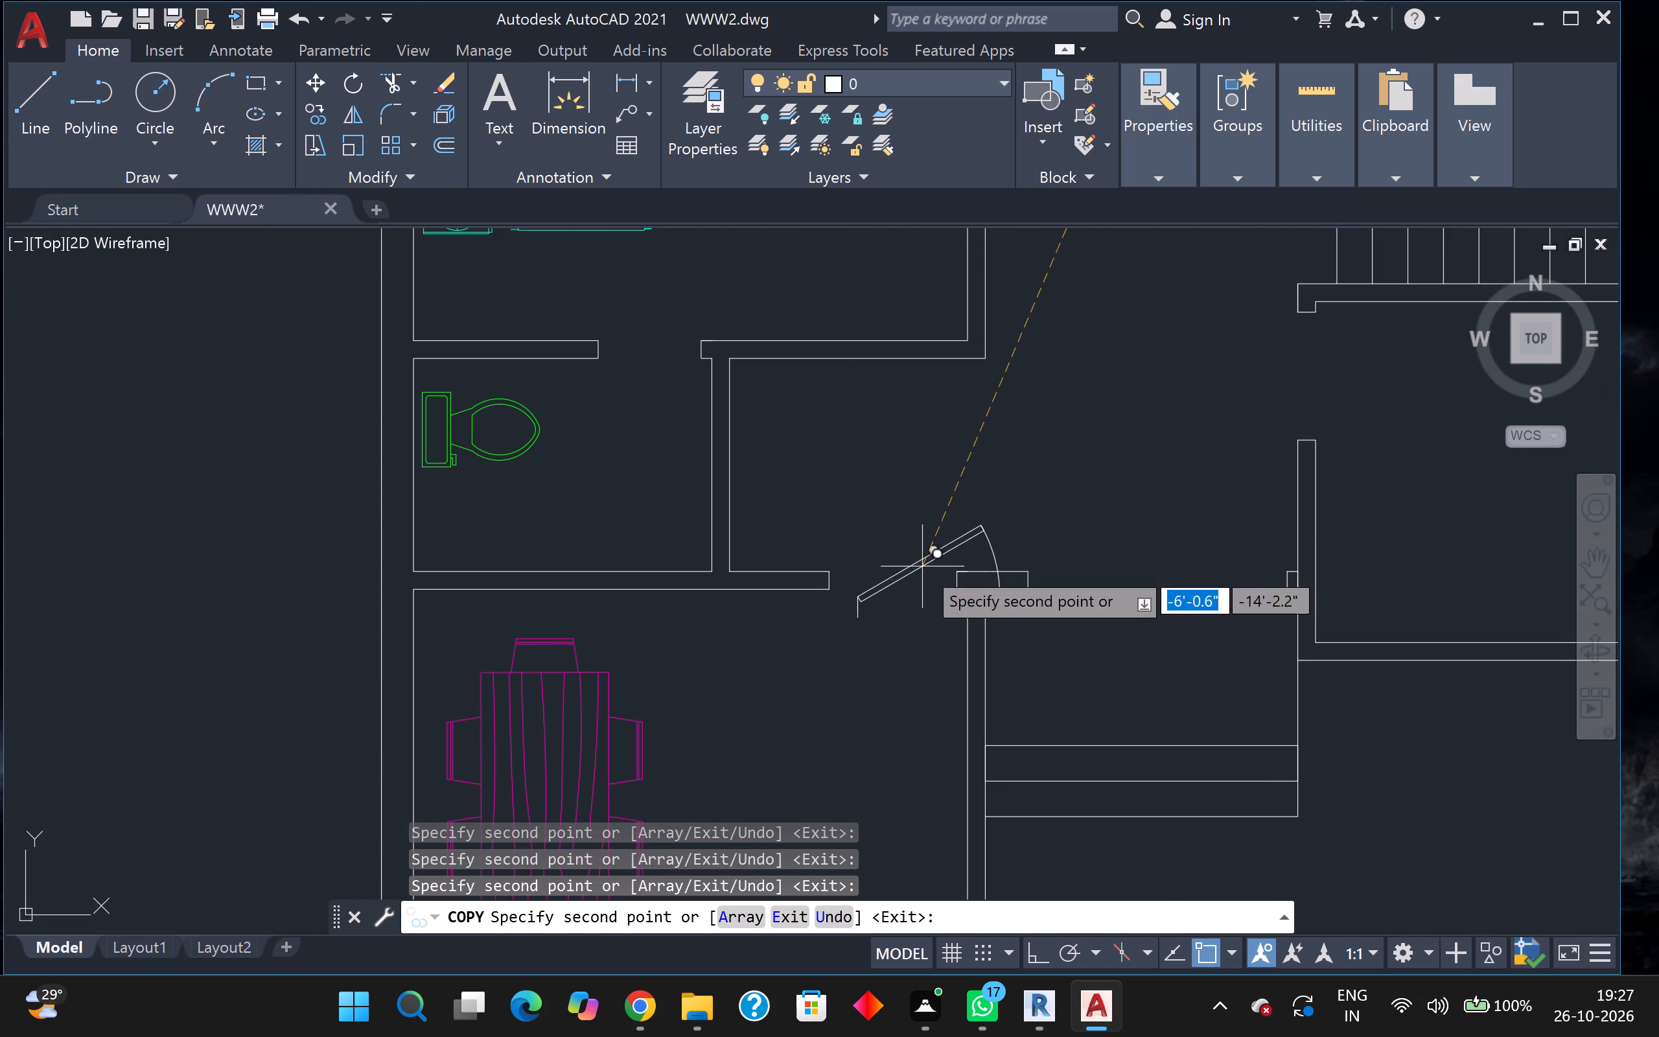
left_click(850, 673)
Place door copies at the front entrance above the steps and in the east room below the stairs.
middle_click_drag(1133, 612, 796, 522)
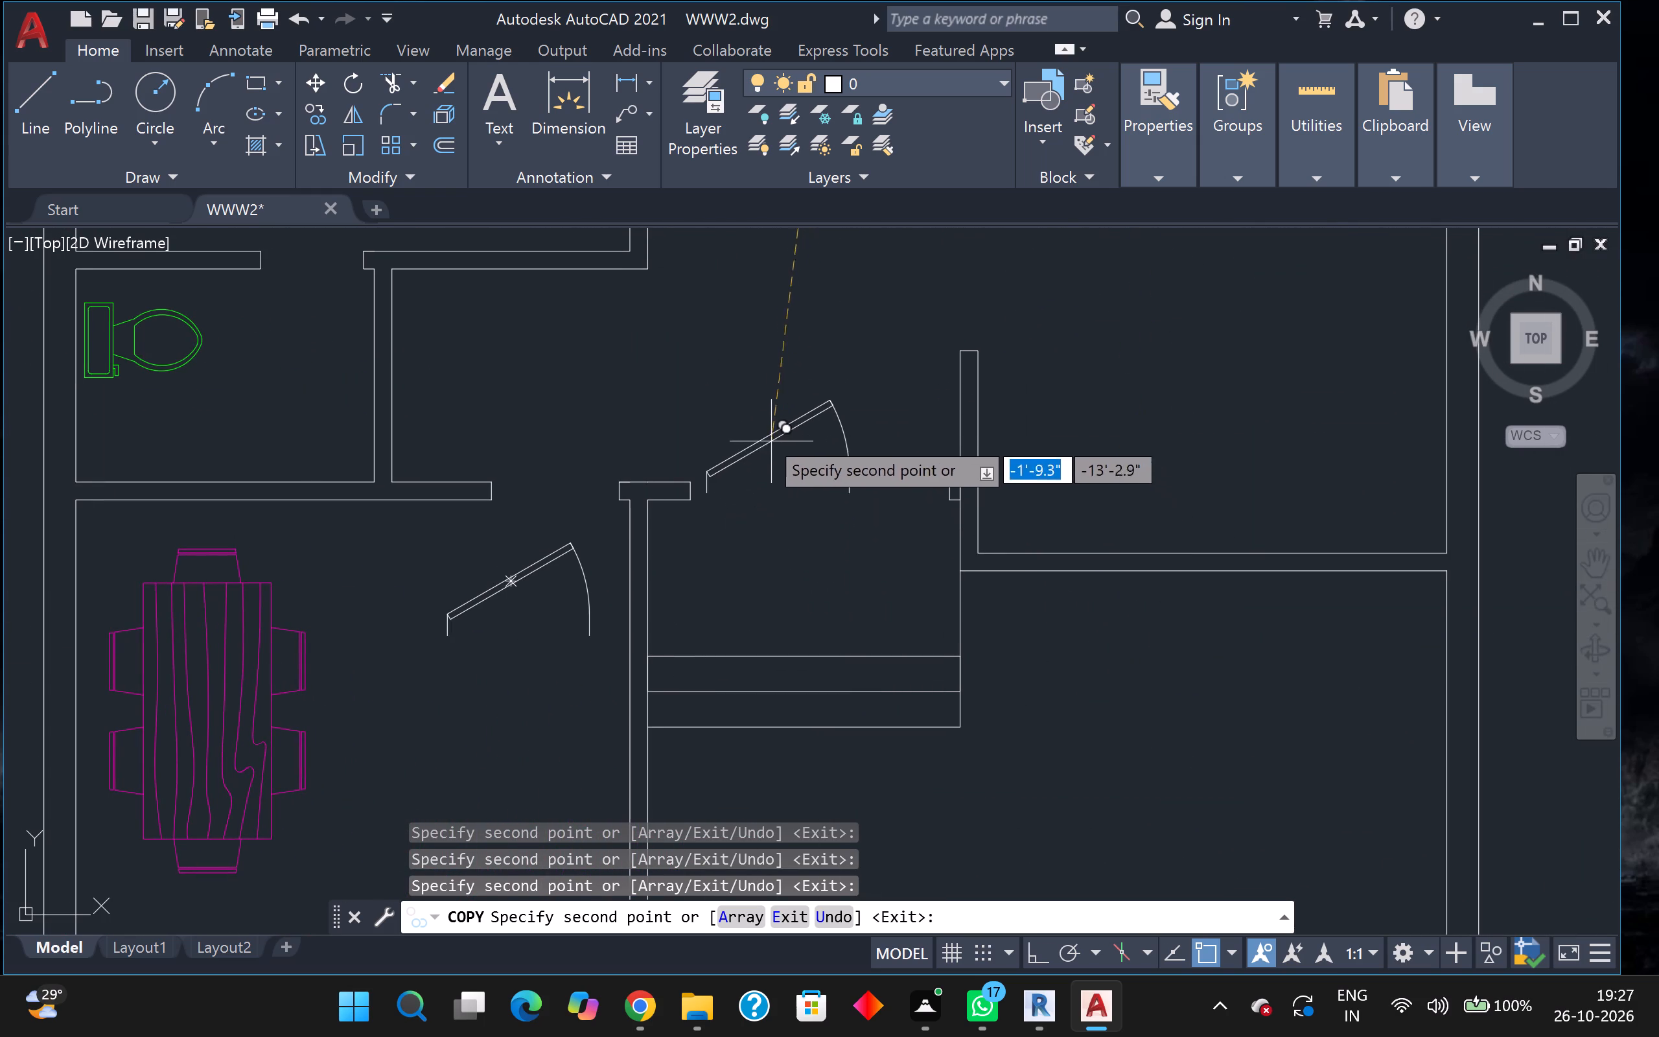
left_click(745, 419)
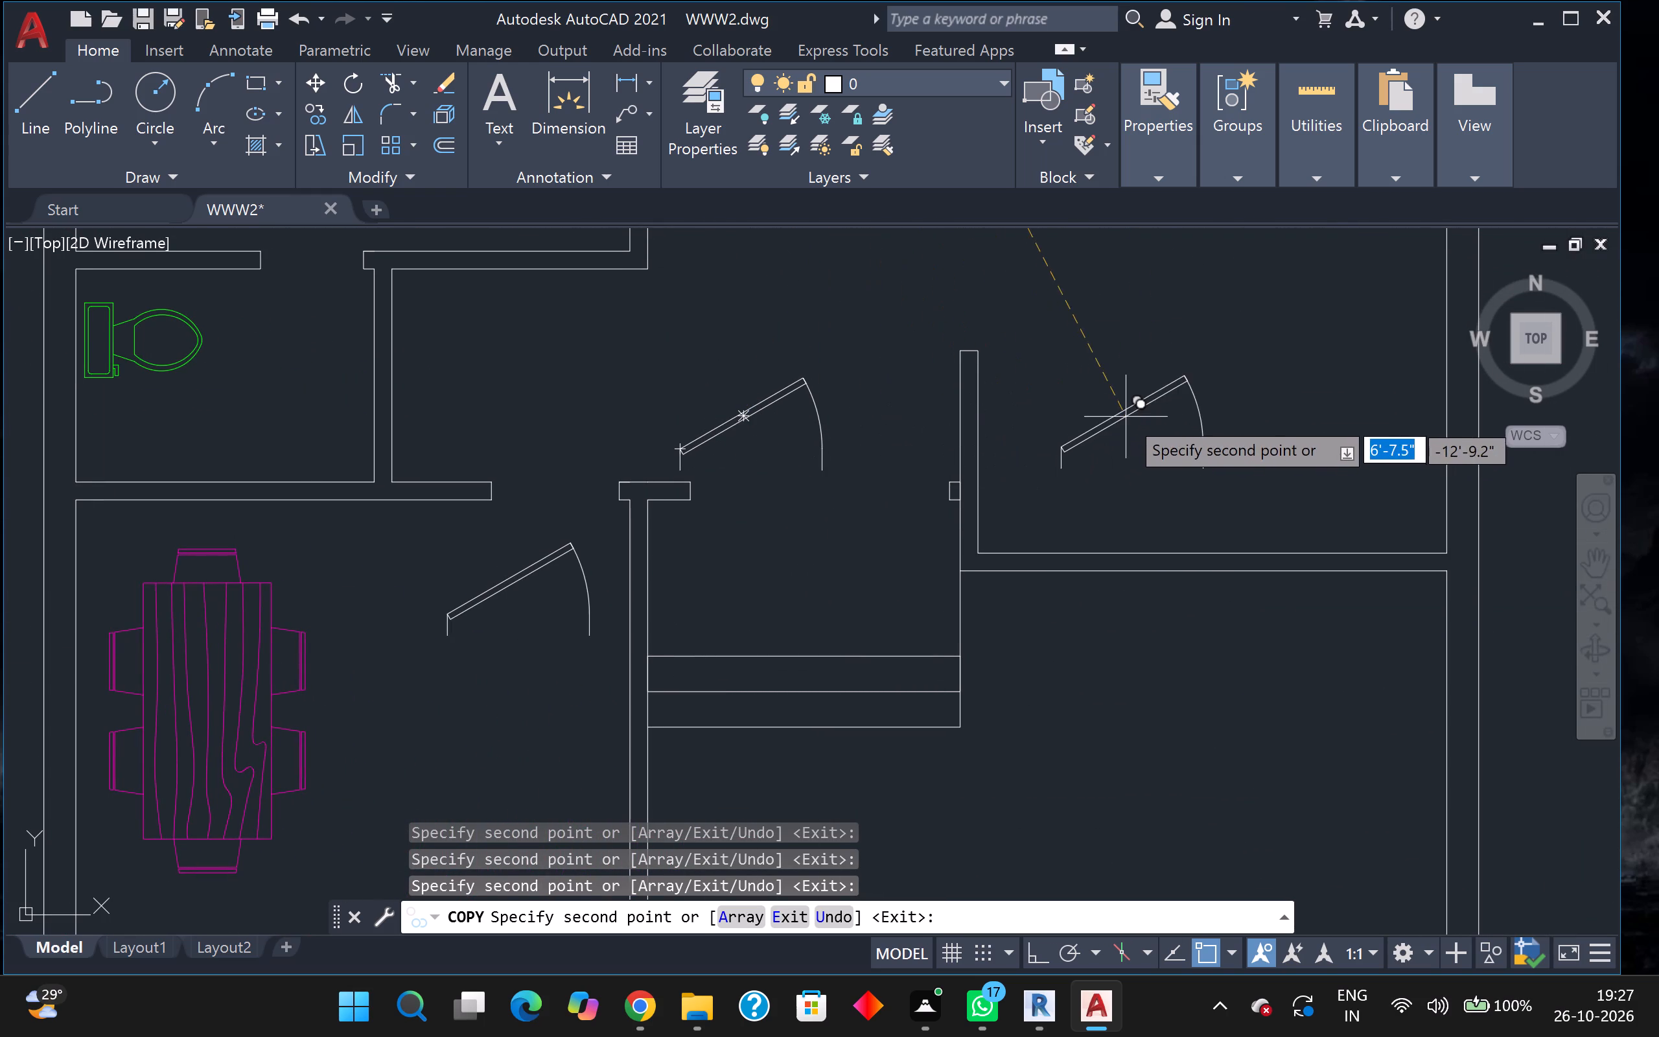
scroll(1124, 415, "down", 1)
middle_click_drag(1124, 415, 1103, 468)
scroll(1098, 468, "up", 1)
left_click(1042, 331)
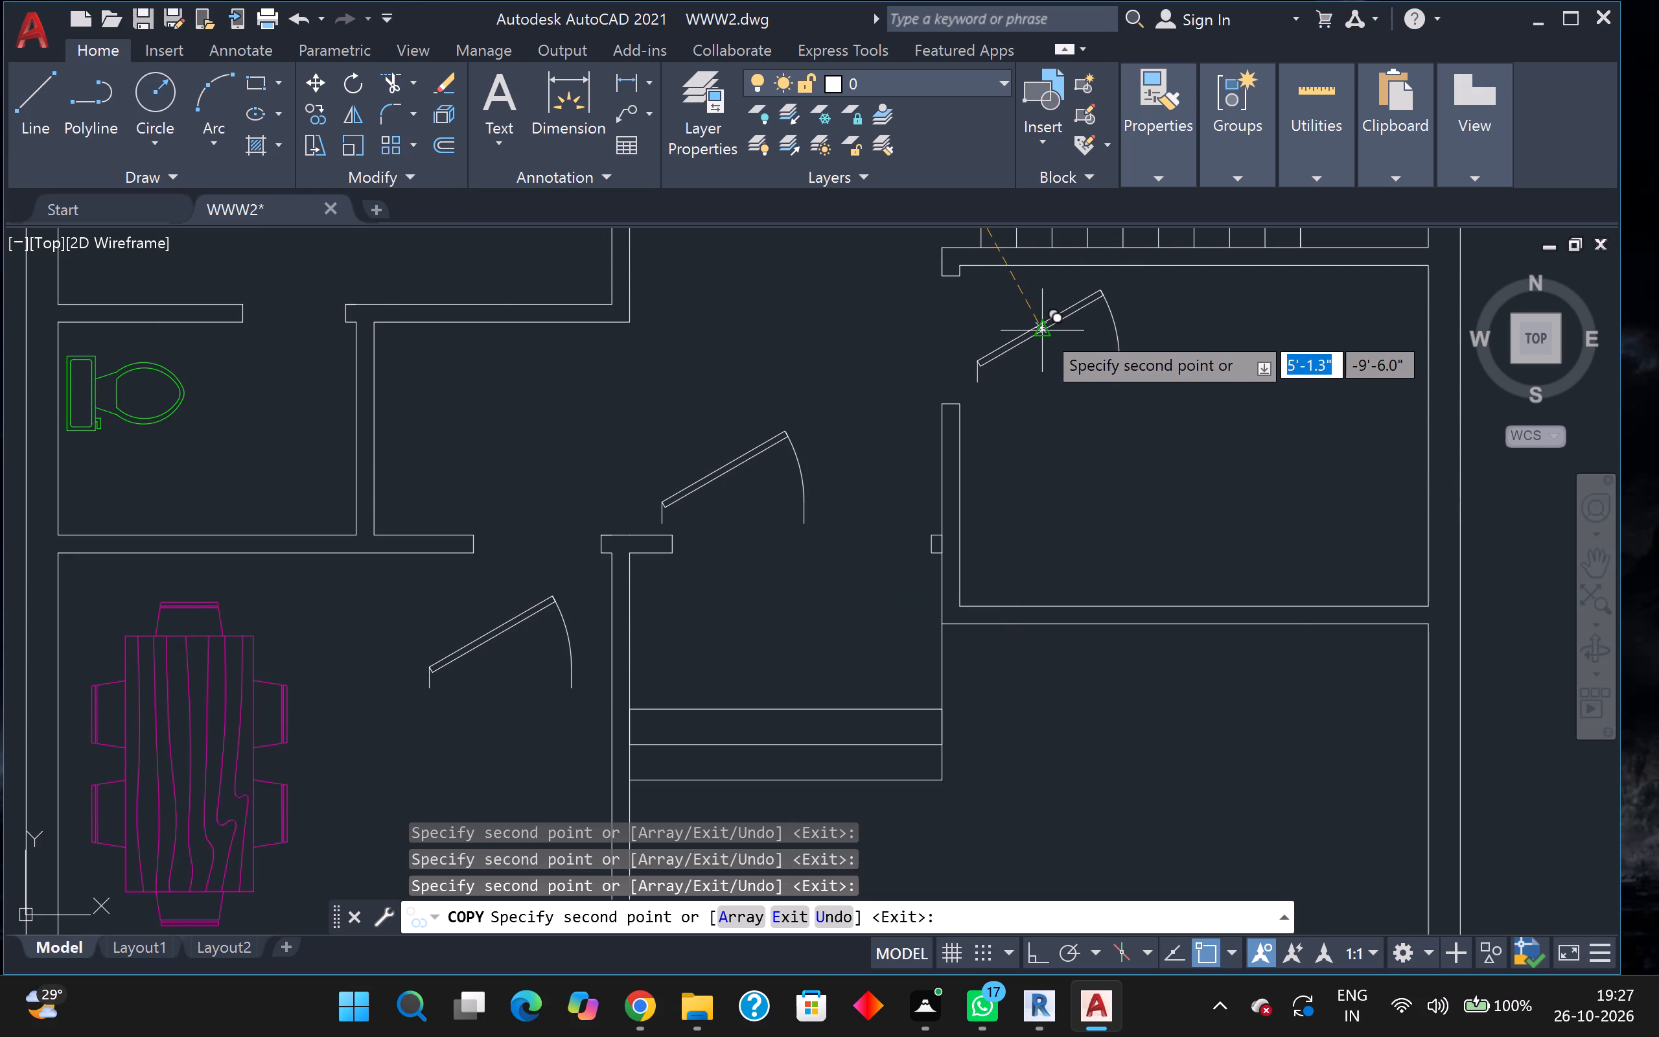
key("Escape")
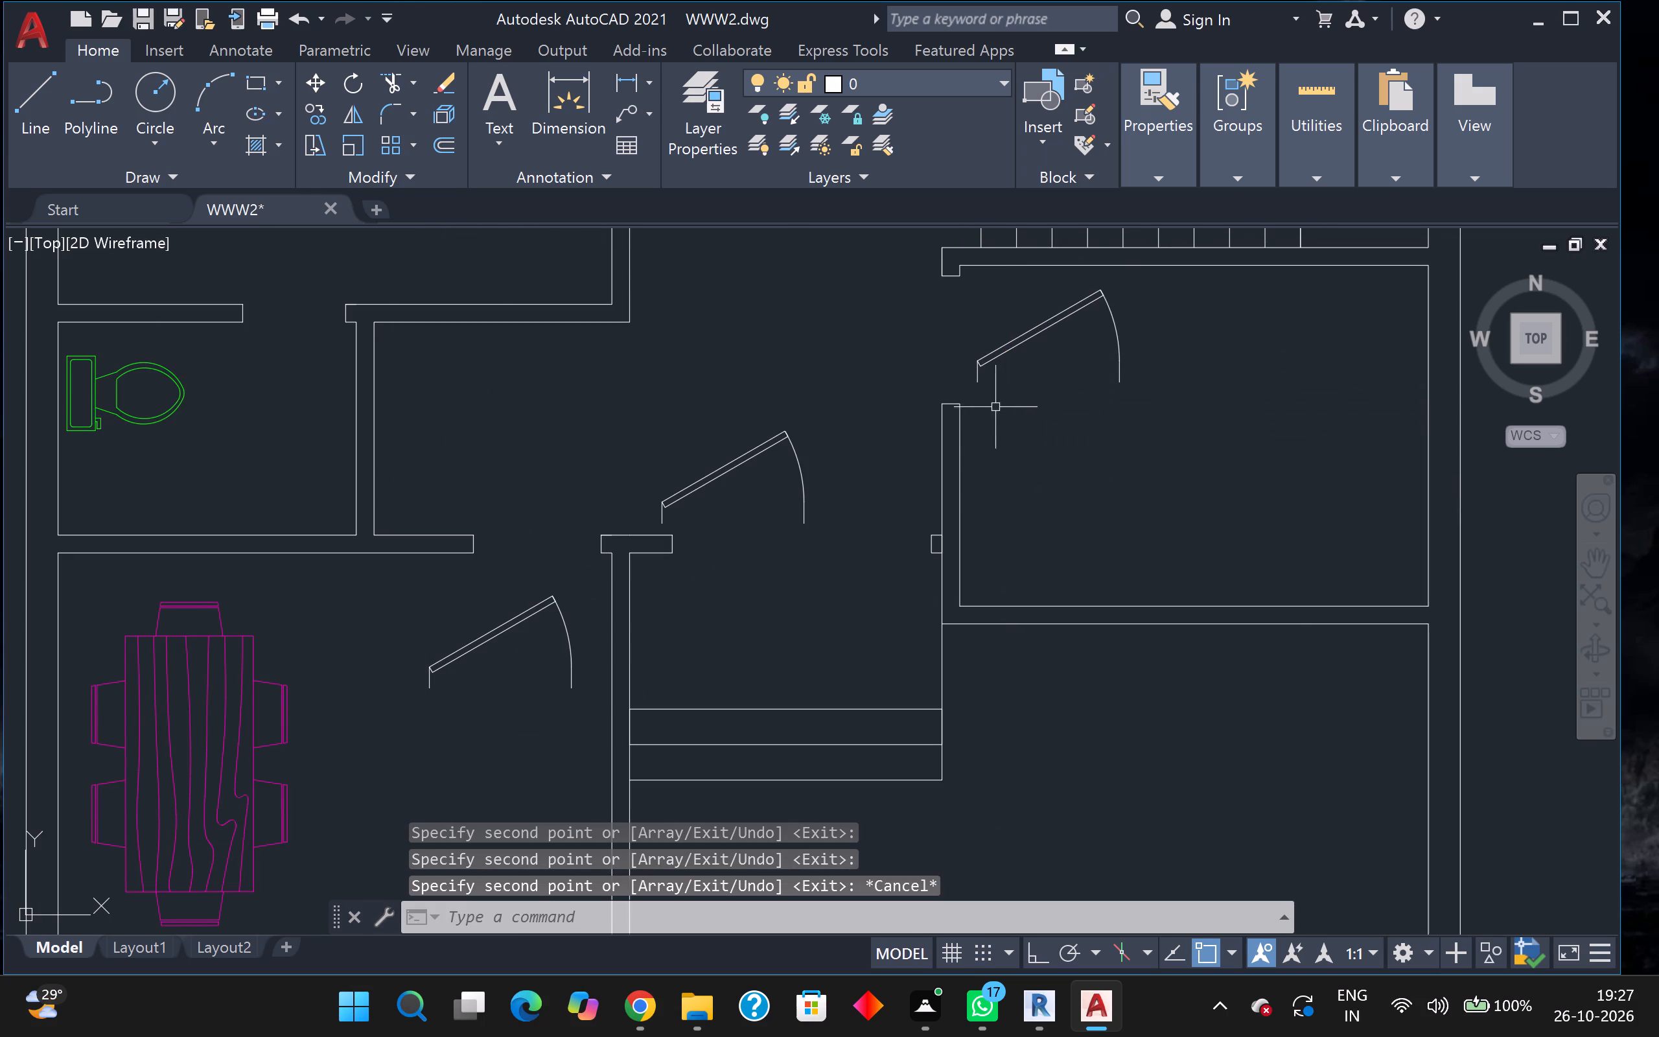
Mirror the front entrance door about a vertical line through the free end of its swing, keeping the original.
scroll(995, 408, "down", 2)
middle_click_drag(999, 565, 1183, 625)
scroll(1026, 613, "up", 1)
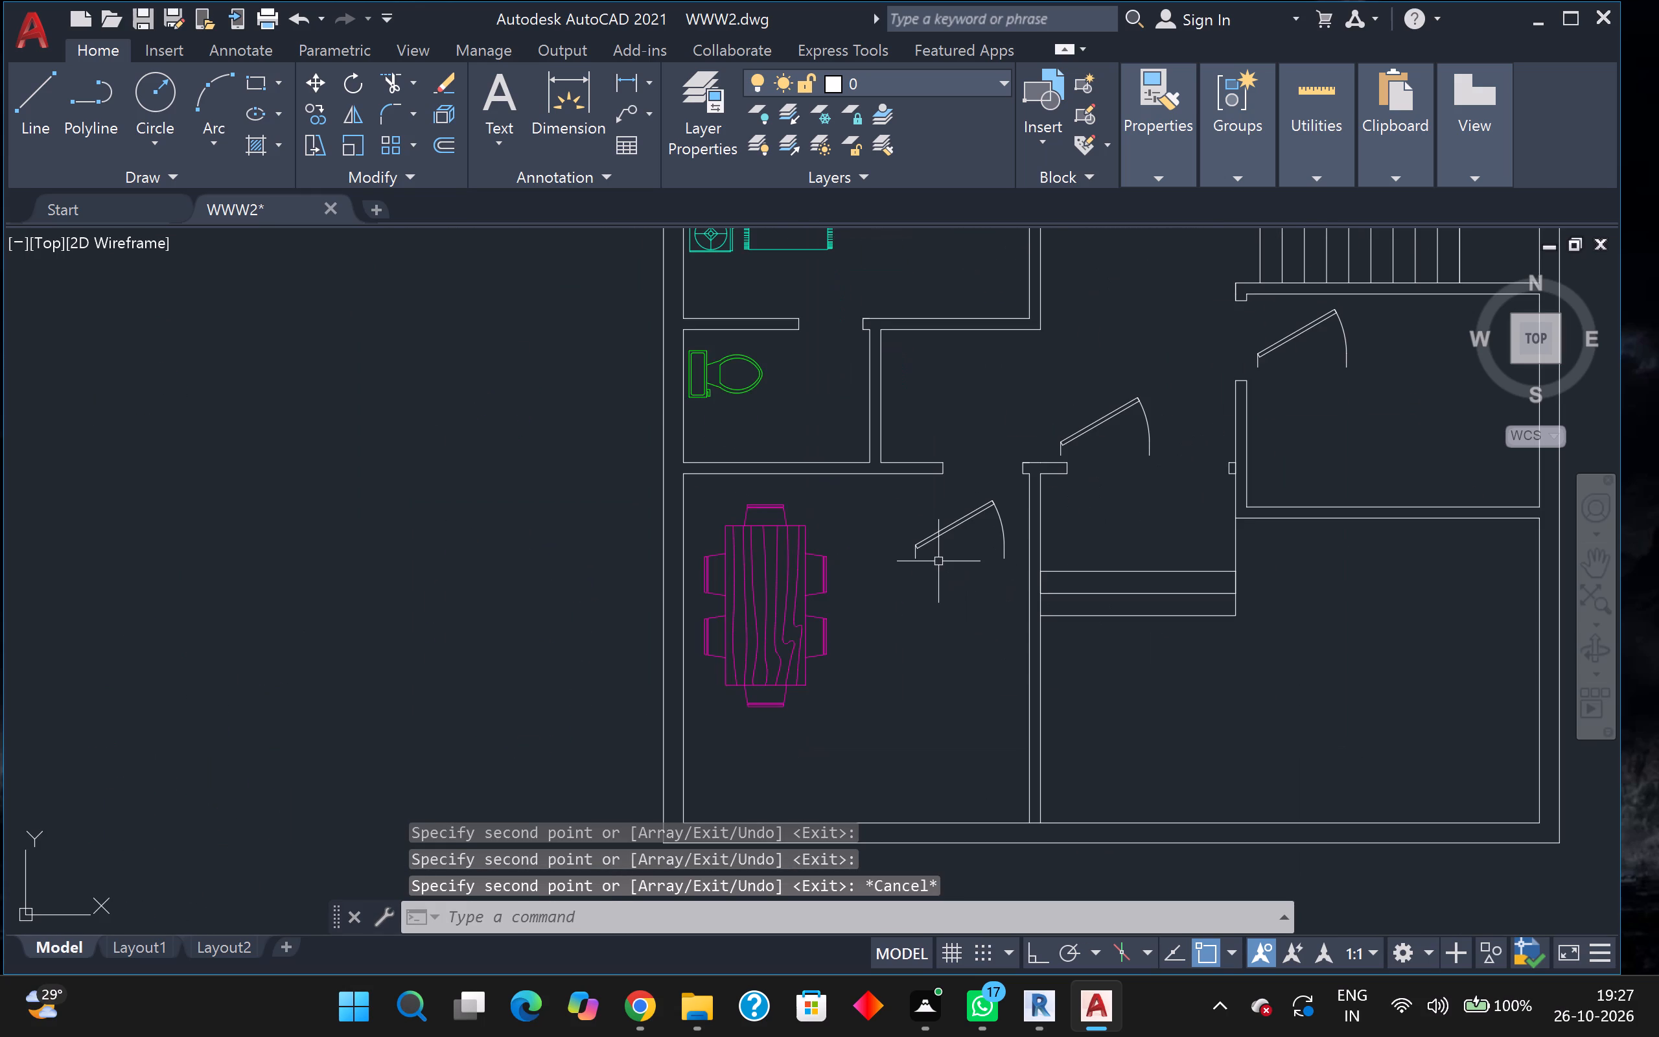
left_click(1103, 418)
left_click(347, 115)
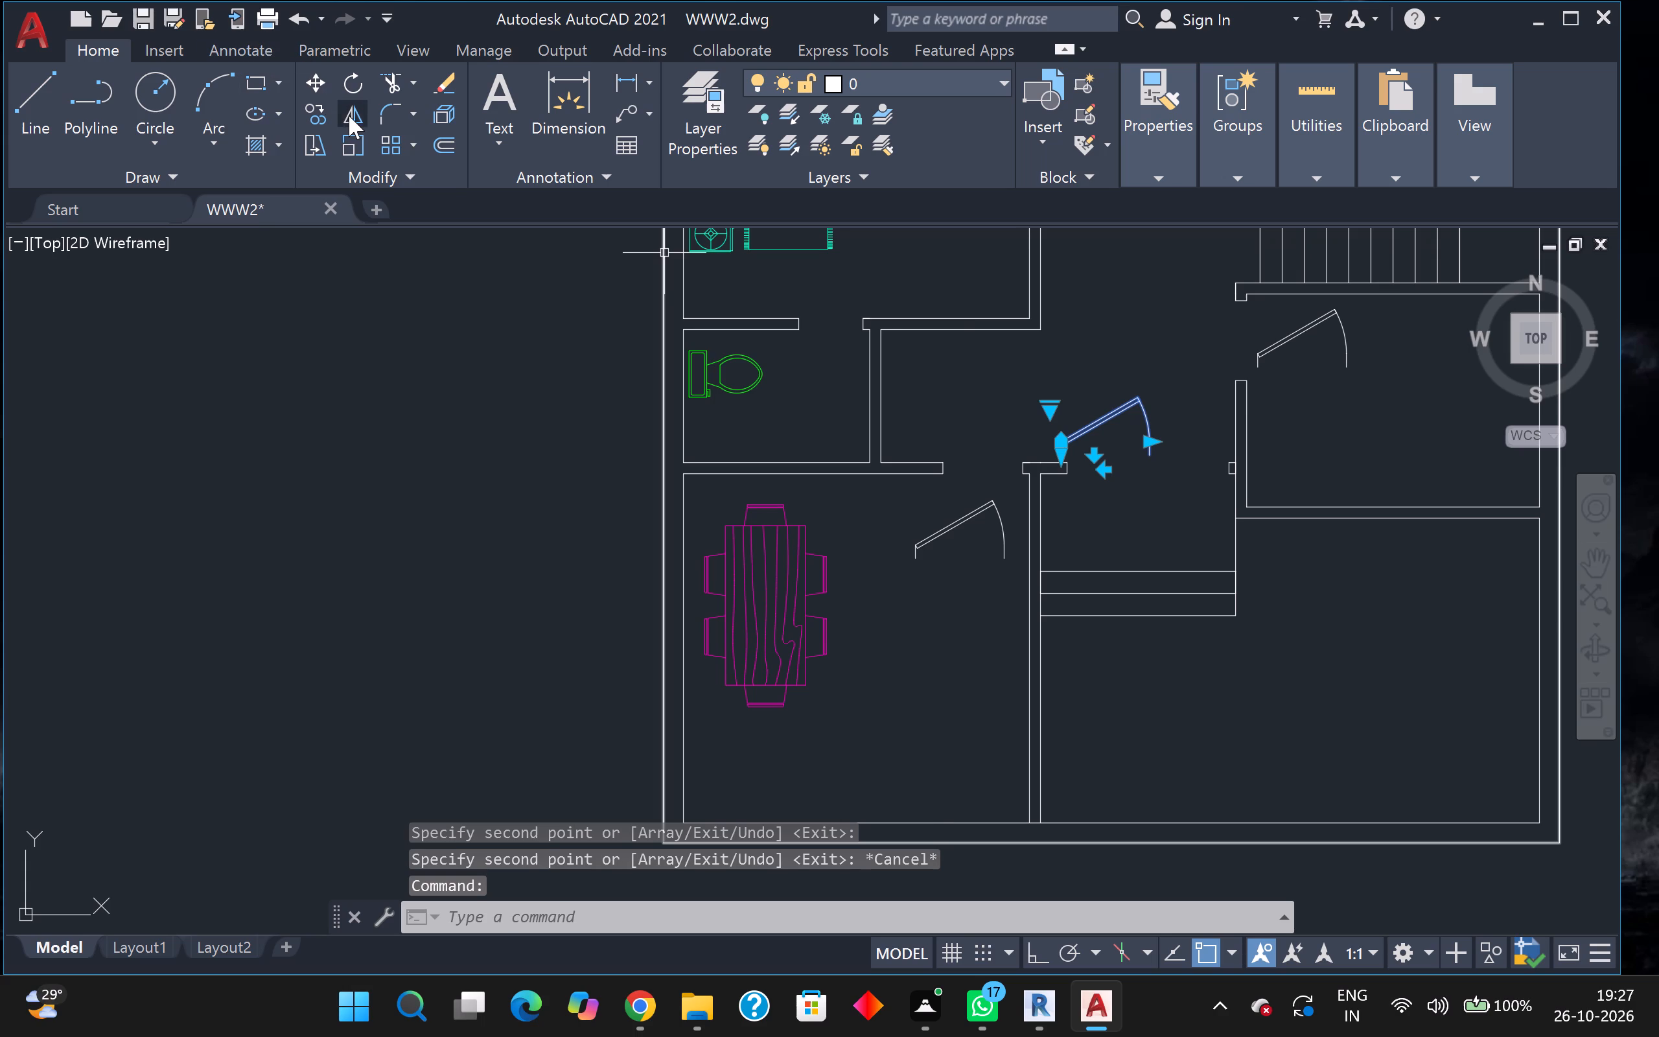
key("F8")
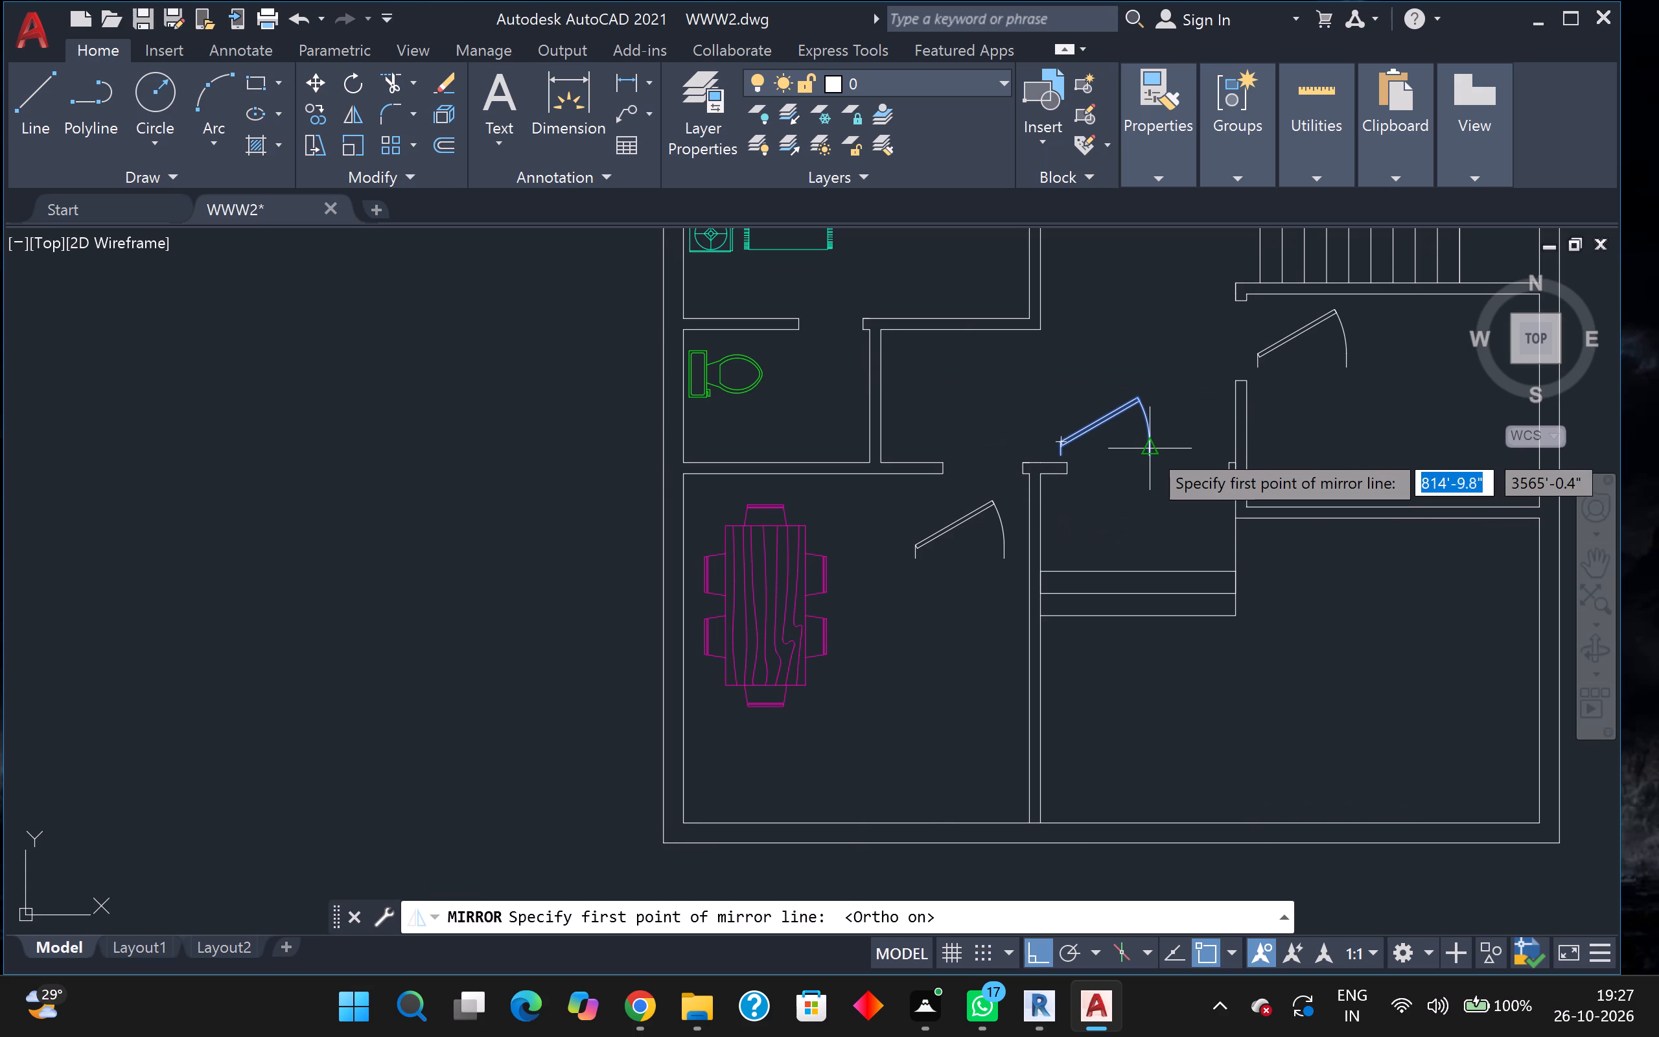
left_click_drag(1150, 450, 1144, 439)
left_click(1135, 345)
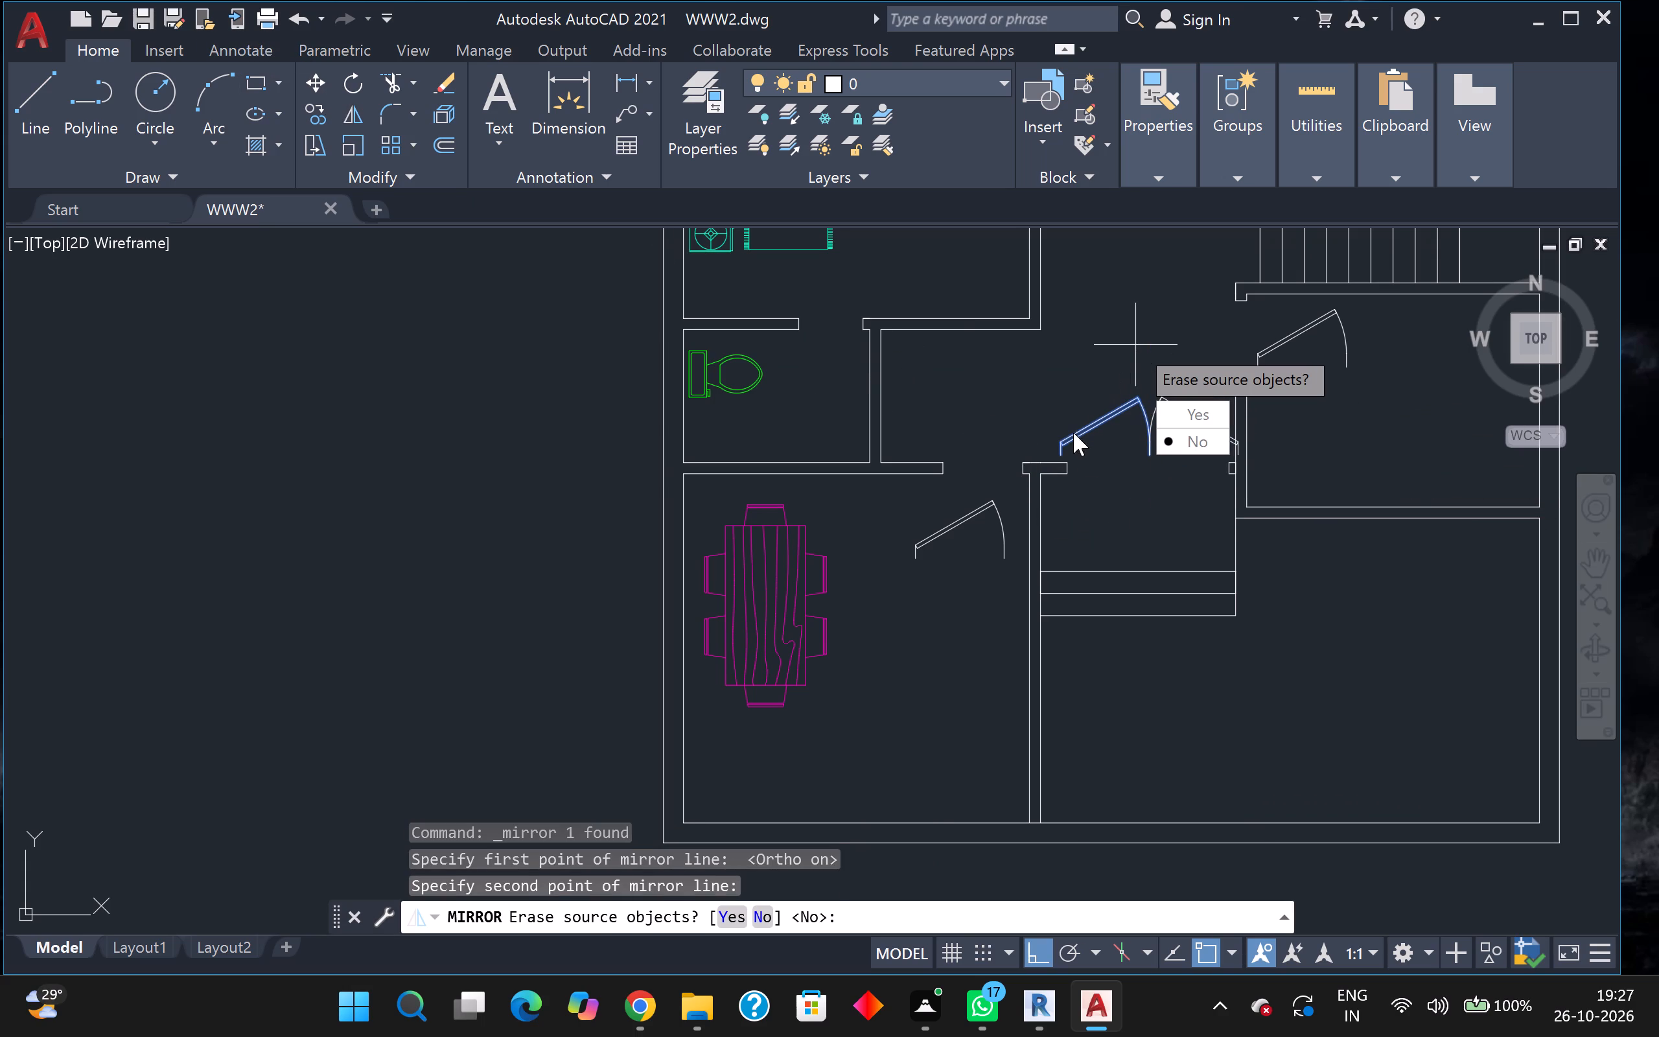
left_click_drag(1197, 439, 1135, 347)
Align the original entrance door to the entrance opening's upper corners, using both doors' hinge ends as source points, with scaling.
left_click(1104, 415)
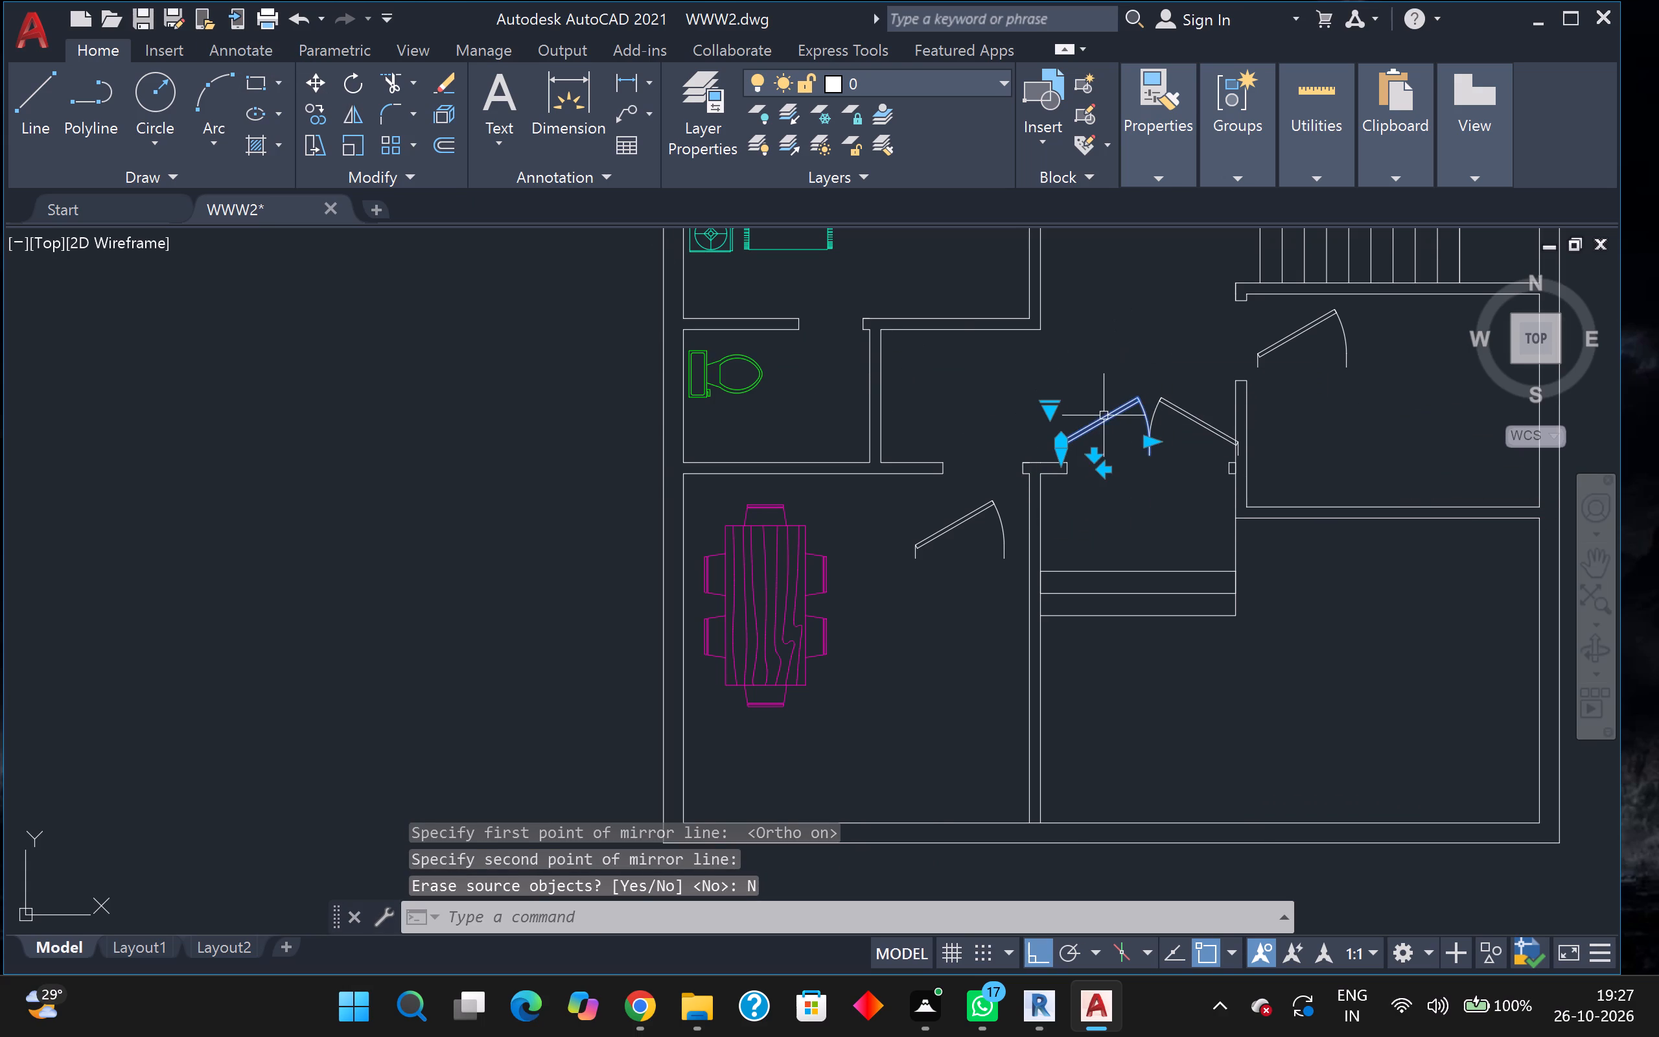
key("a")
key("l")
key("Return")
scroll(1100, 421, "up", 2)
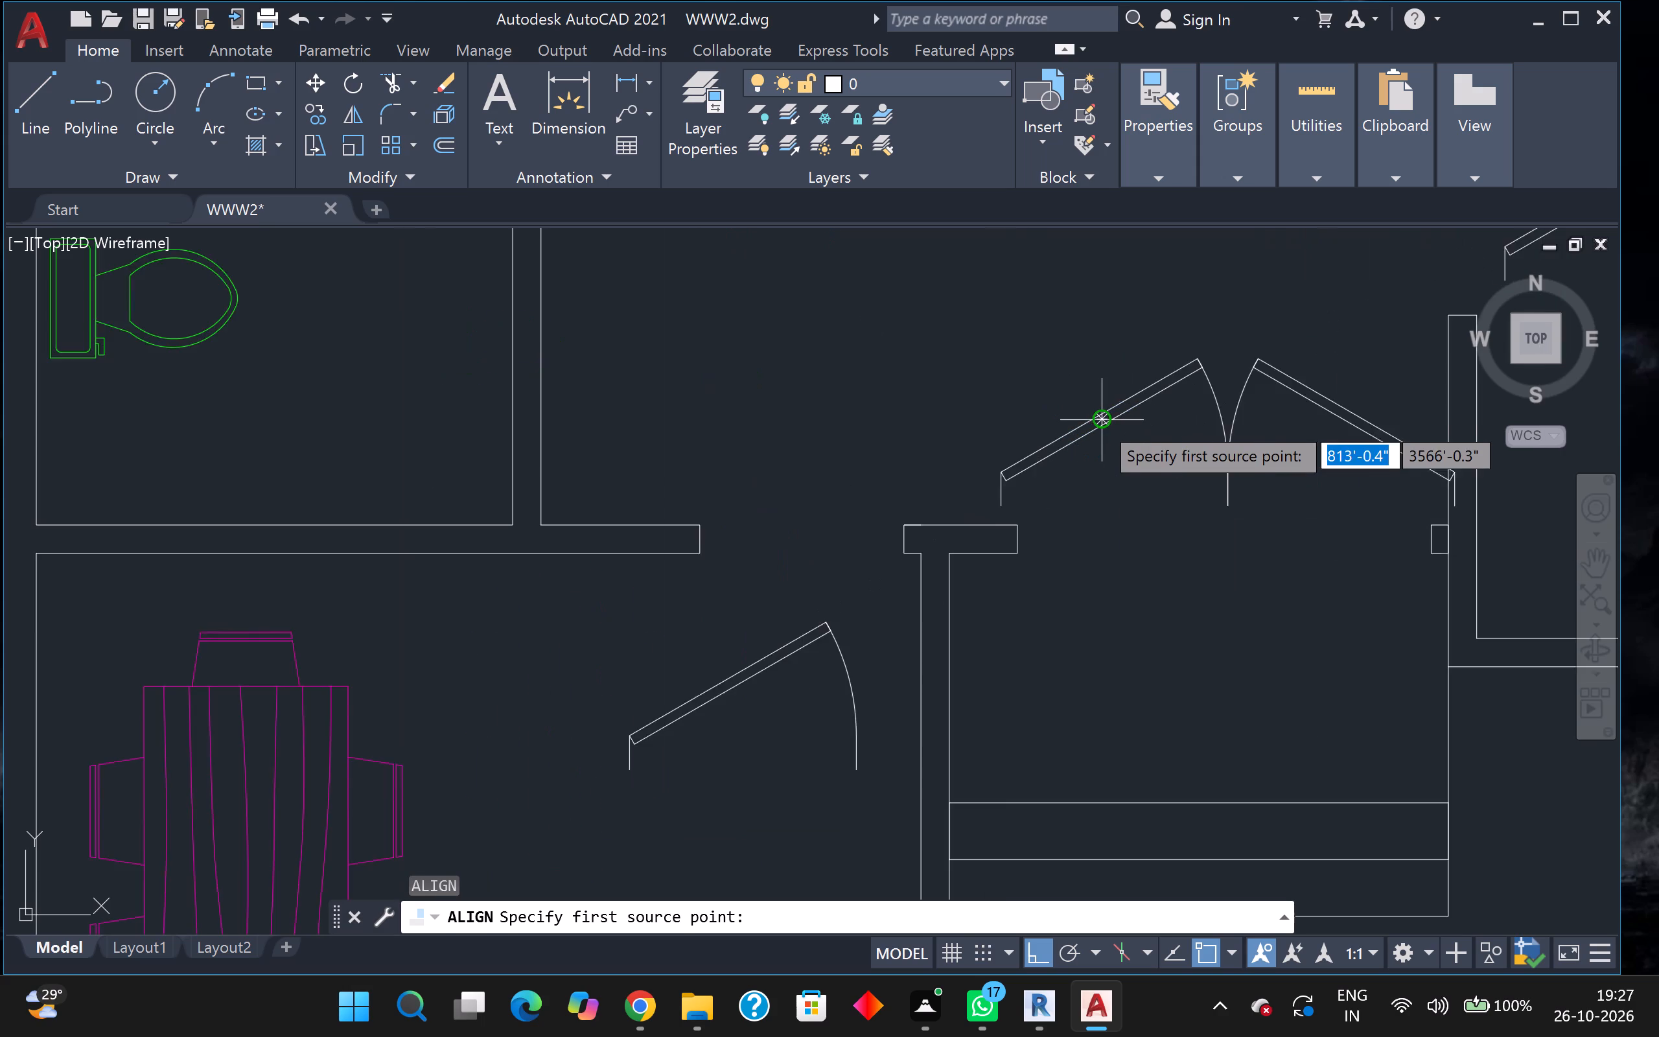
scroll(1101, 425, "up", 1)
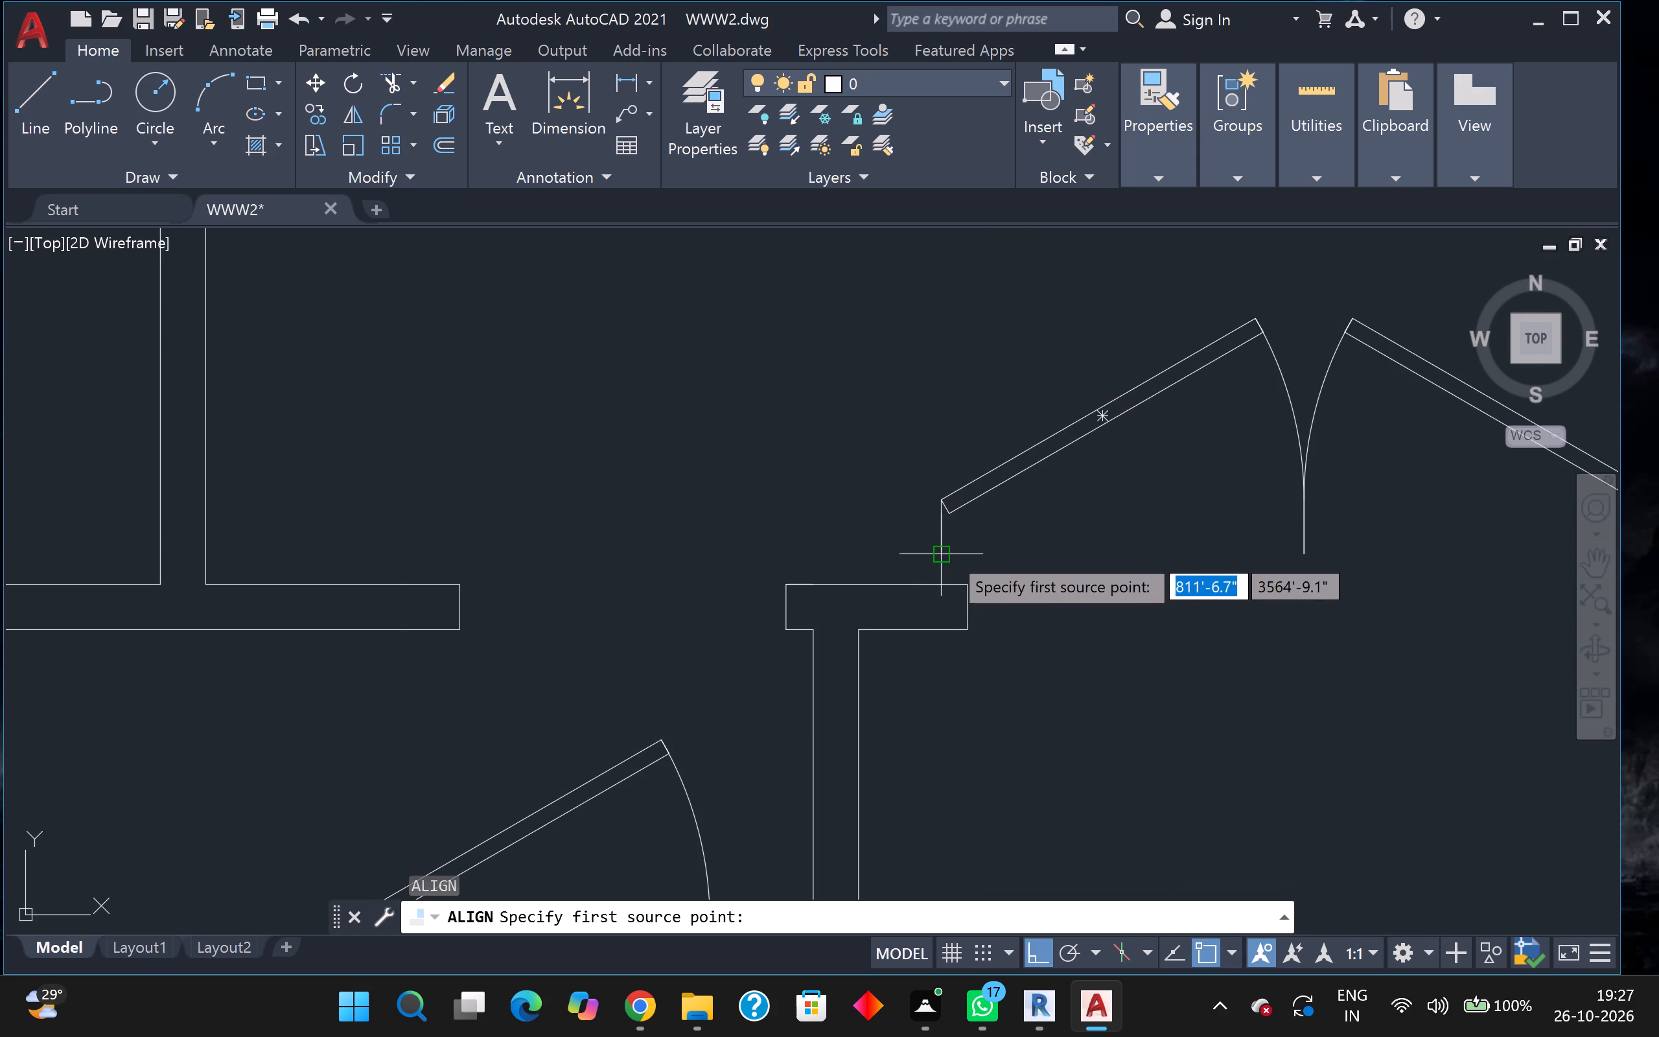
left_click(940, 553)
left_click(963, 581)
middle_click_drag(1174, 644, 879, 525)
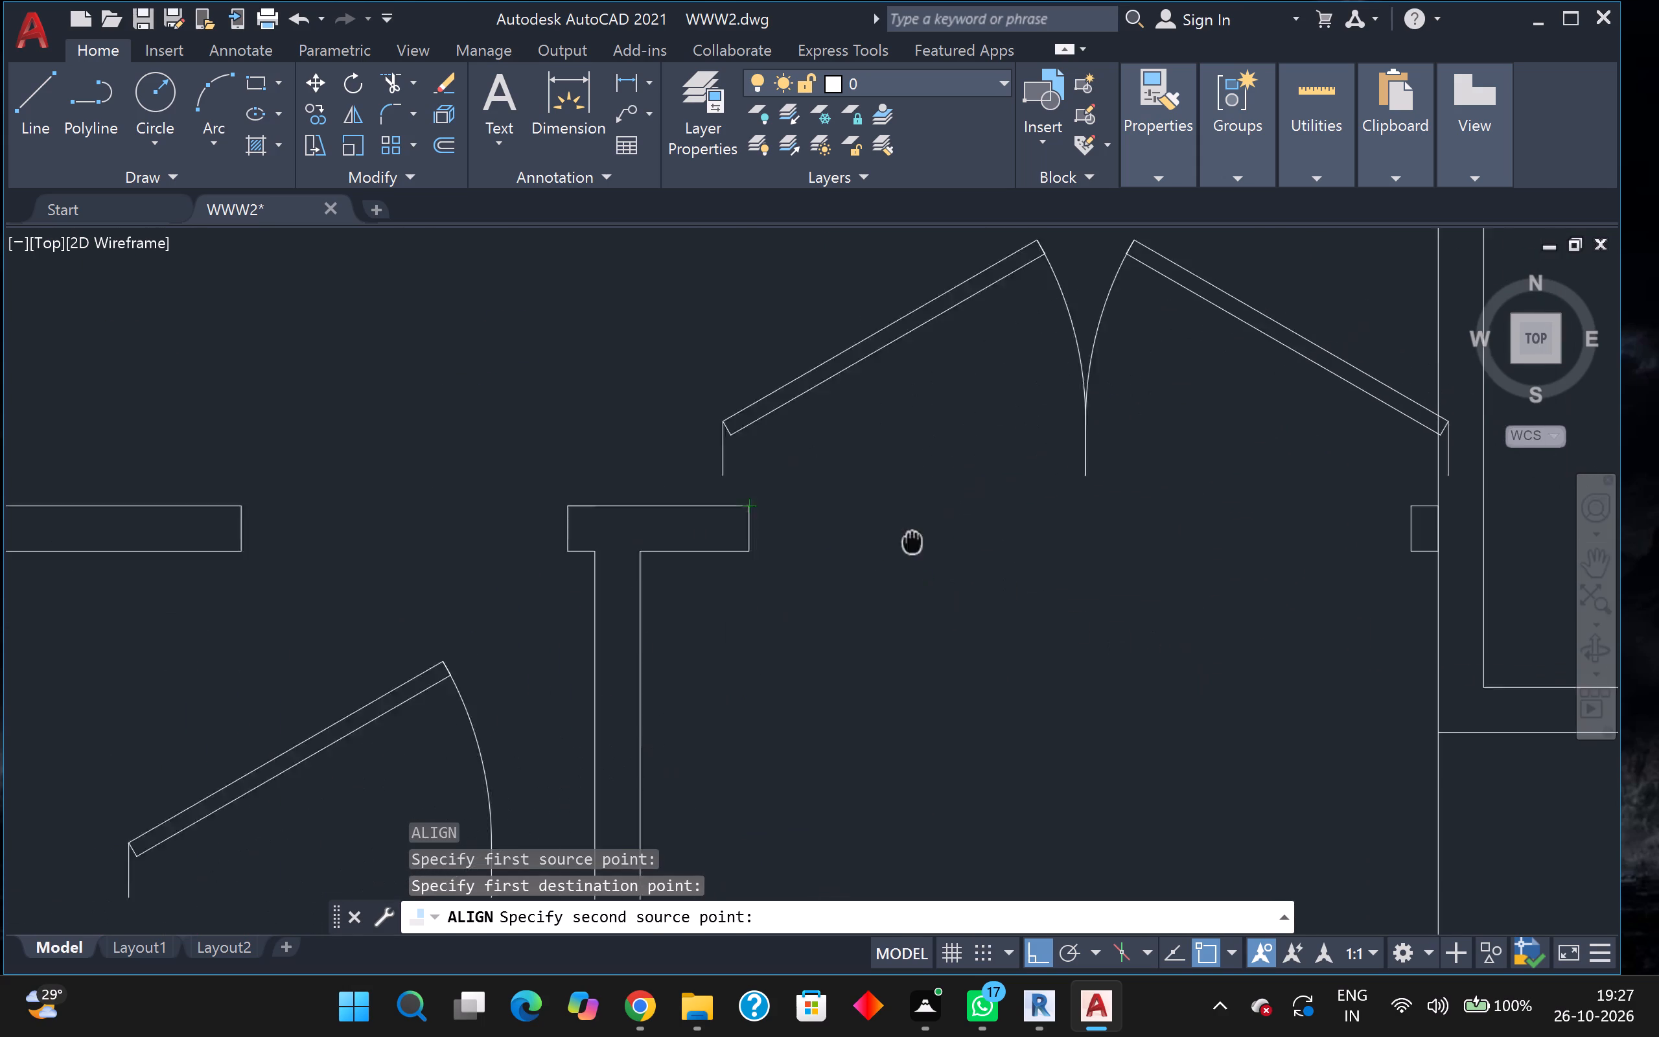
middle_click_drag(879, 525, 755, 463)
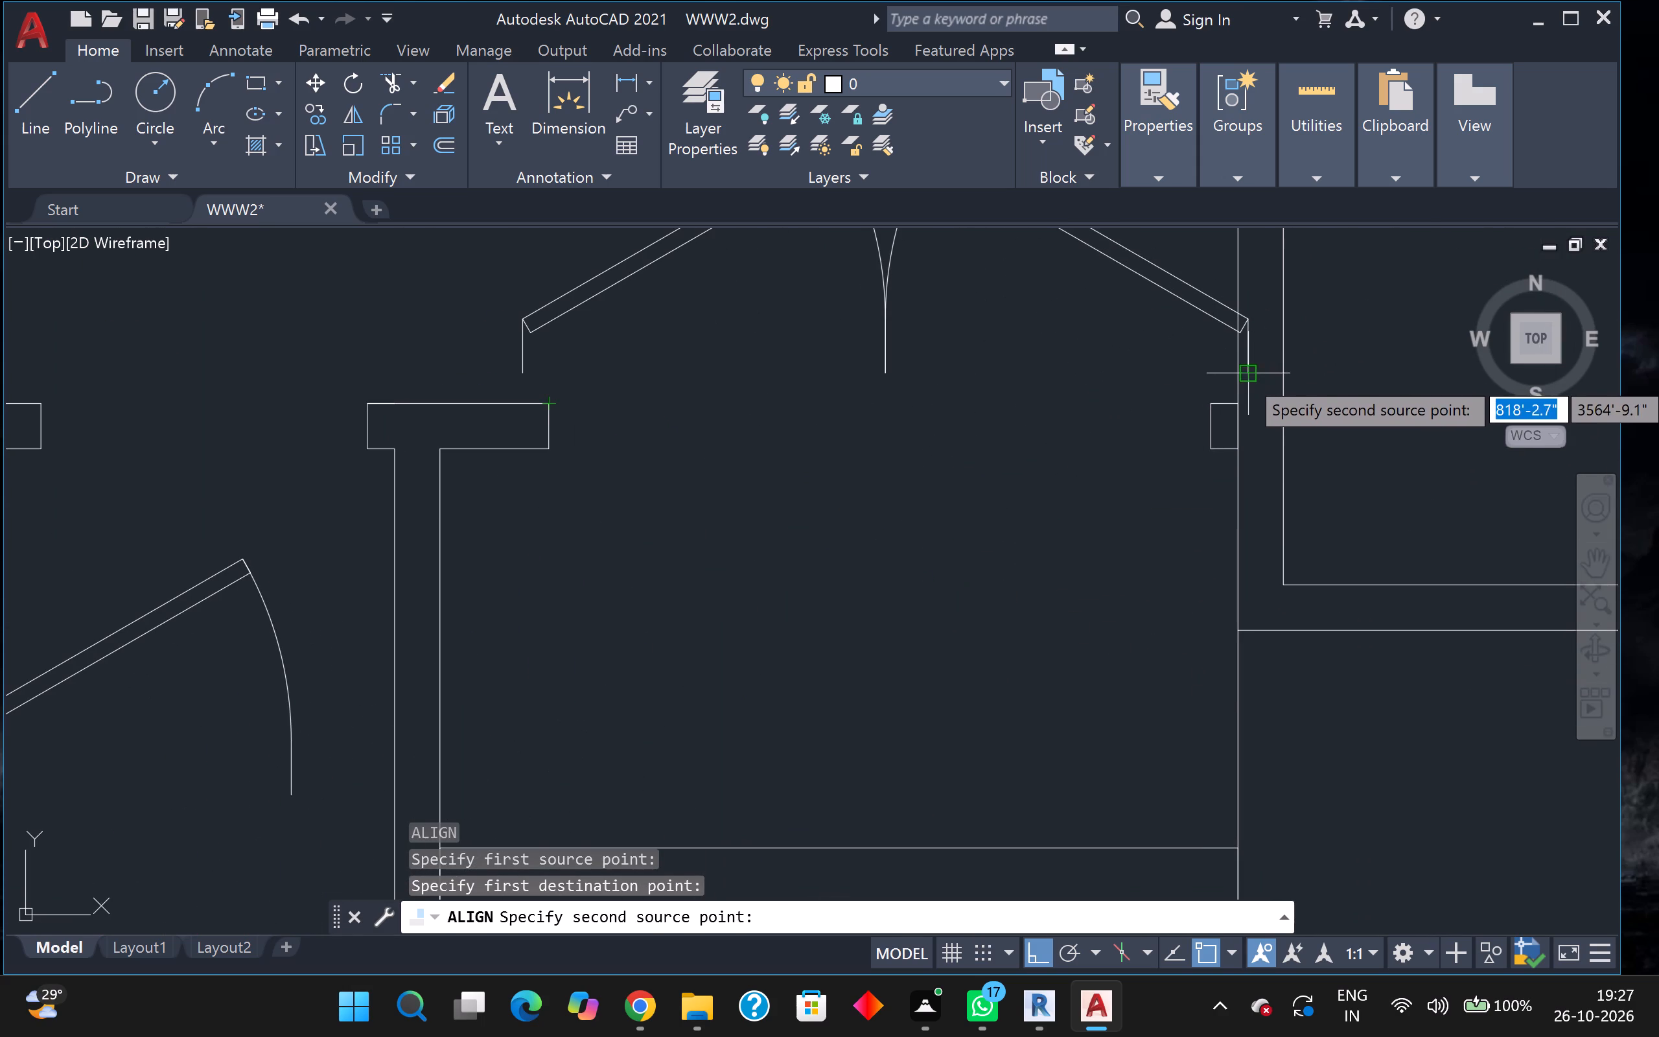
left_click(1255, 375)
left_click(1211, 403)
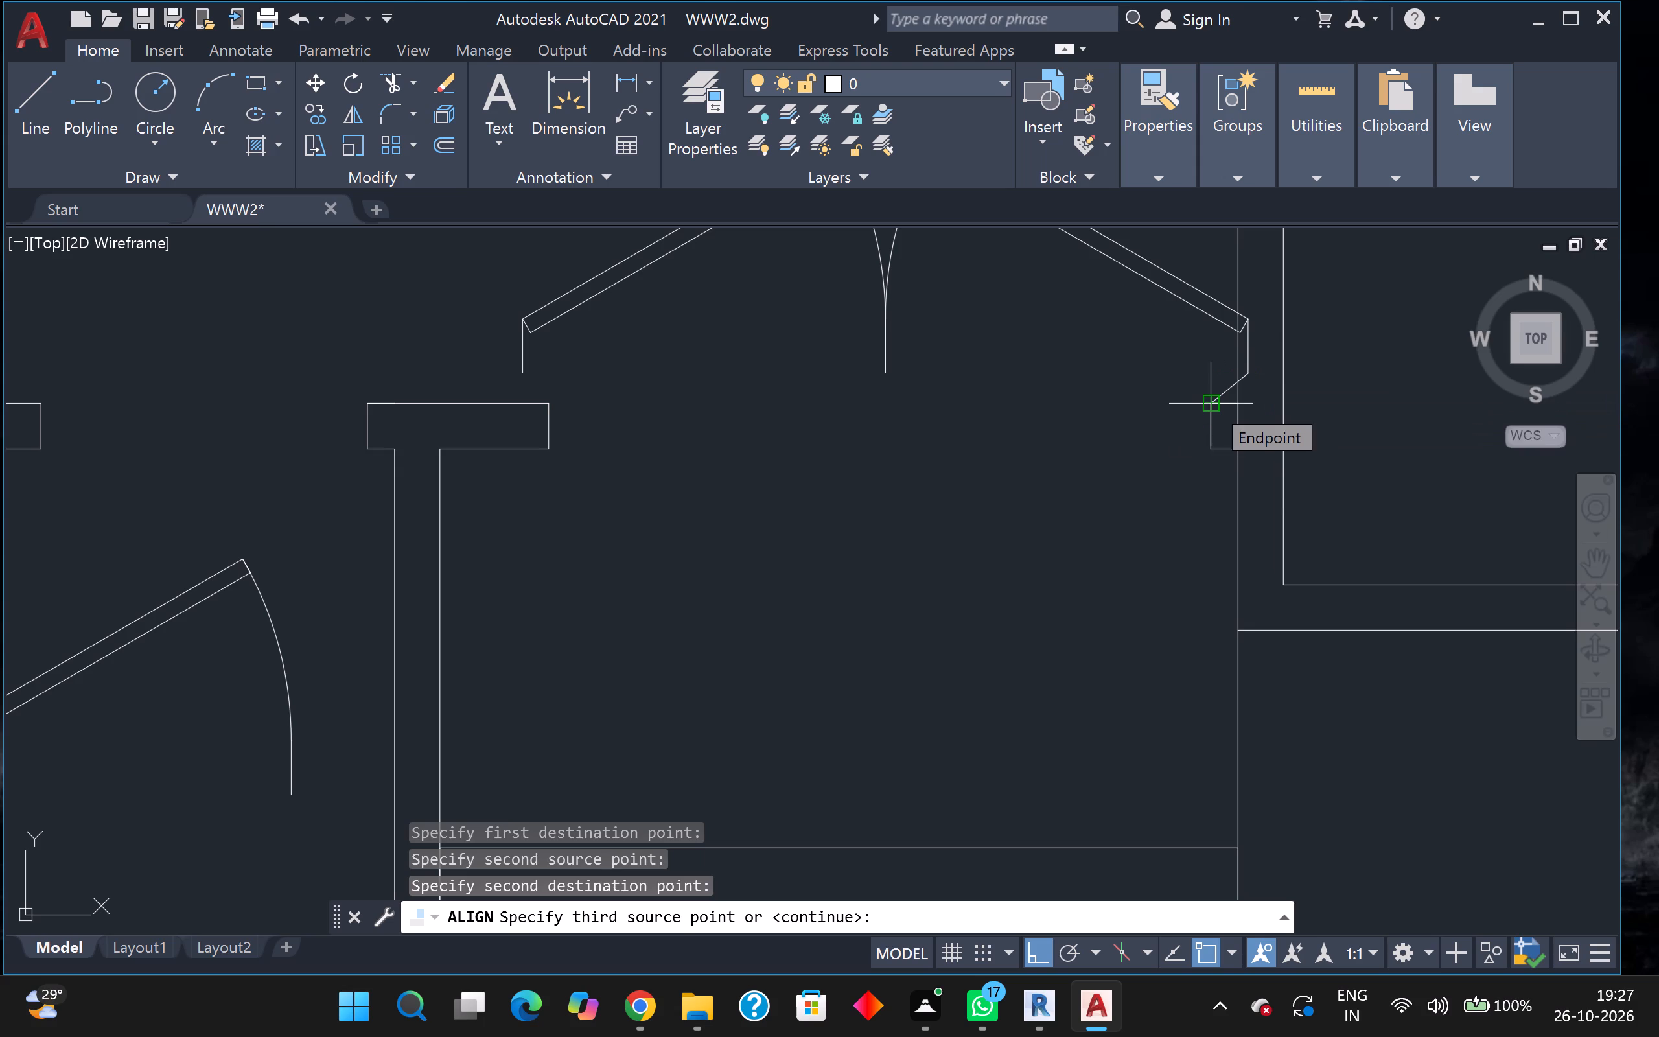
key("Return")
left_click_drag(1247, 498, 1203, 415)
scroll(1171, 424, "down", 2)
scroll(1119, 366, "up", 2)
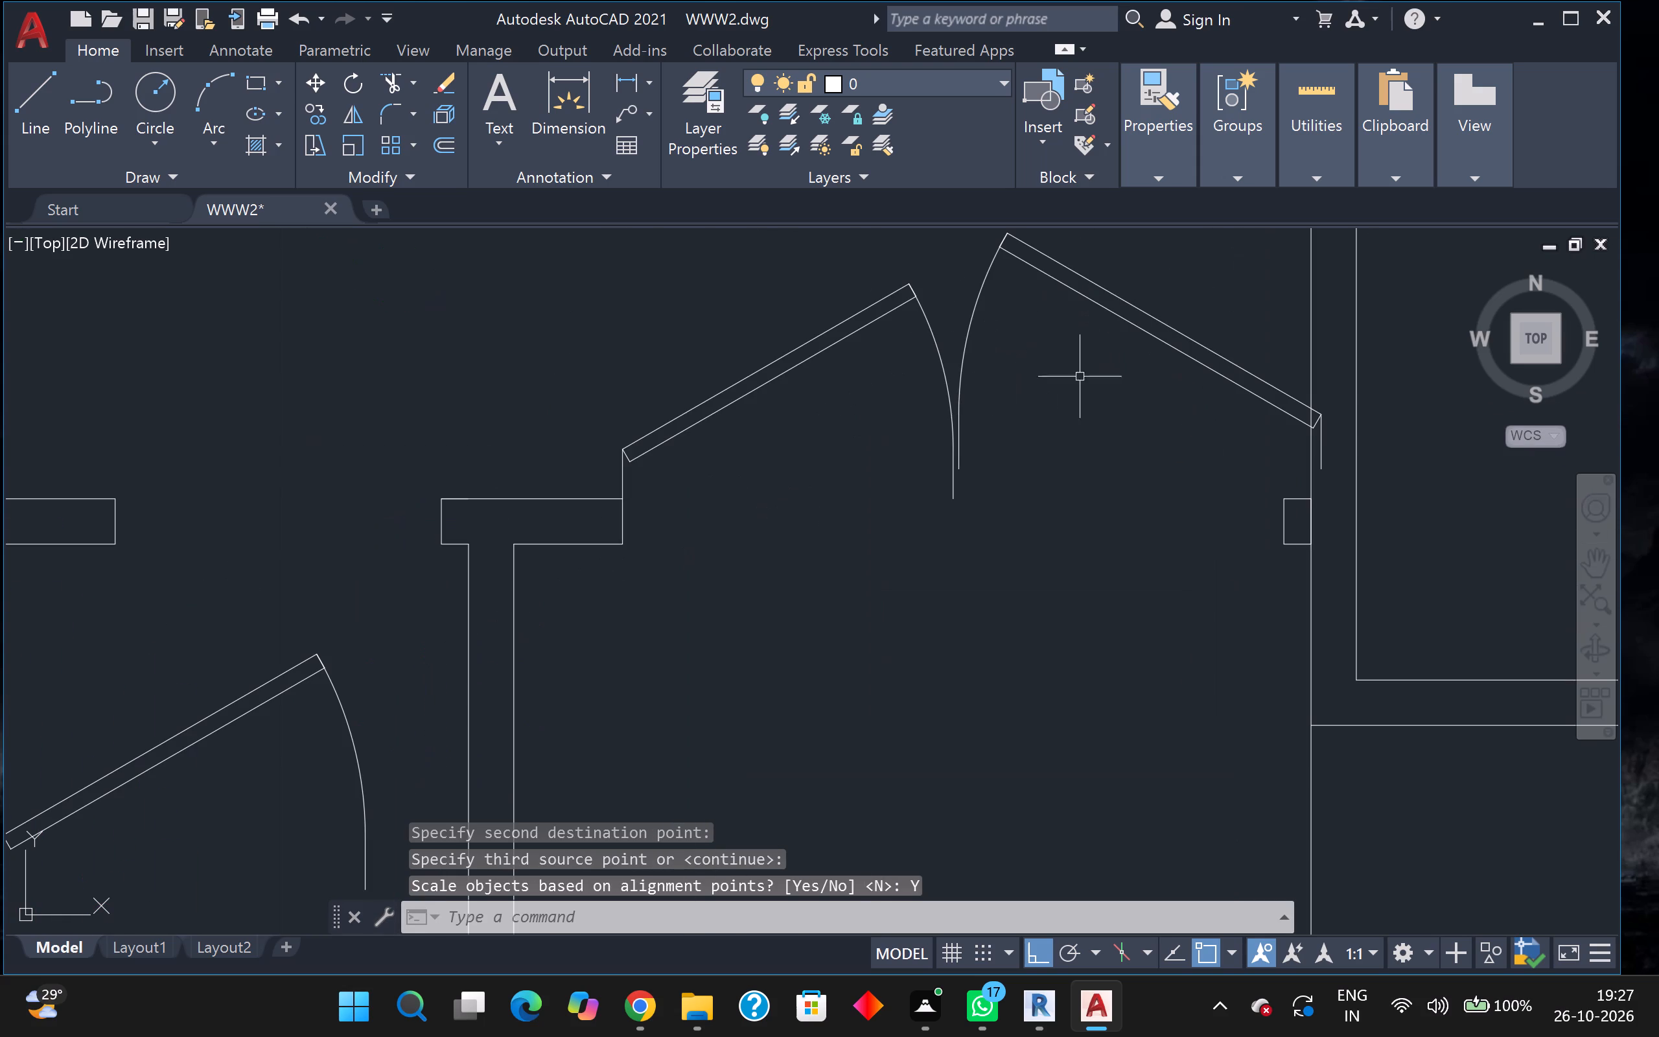
Delete both door leaves at the front entrance above the steps.
left_click(951, 425)
left_click(961, 423)
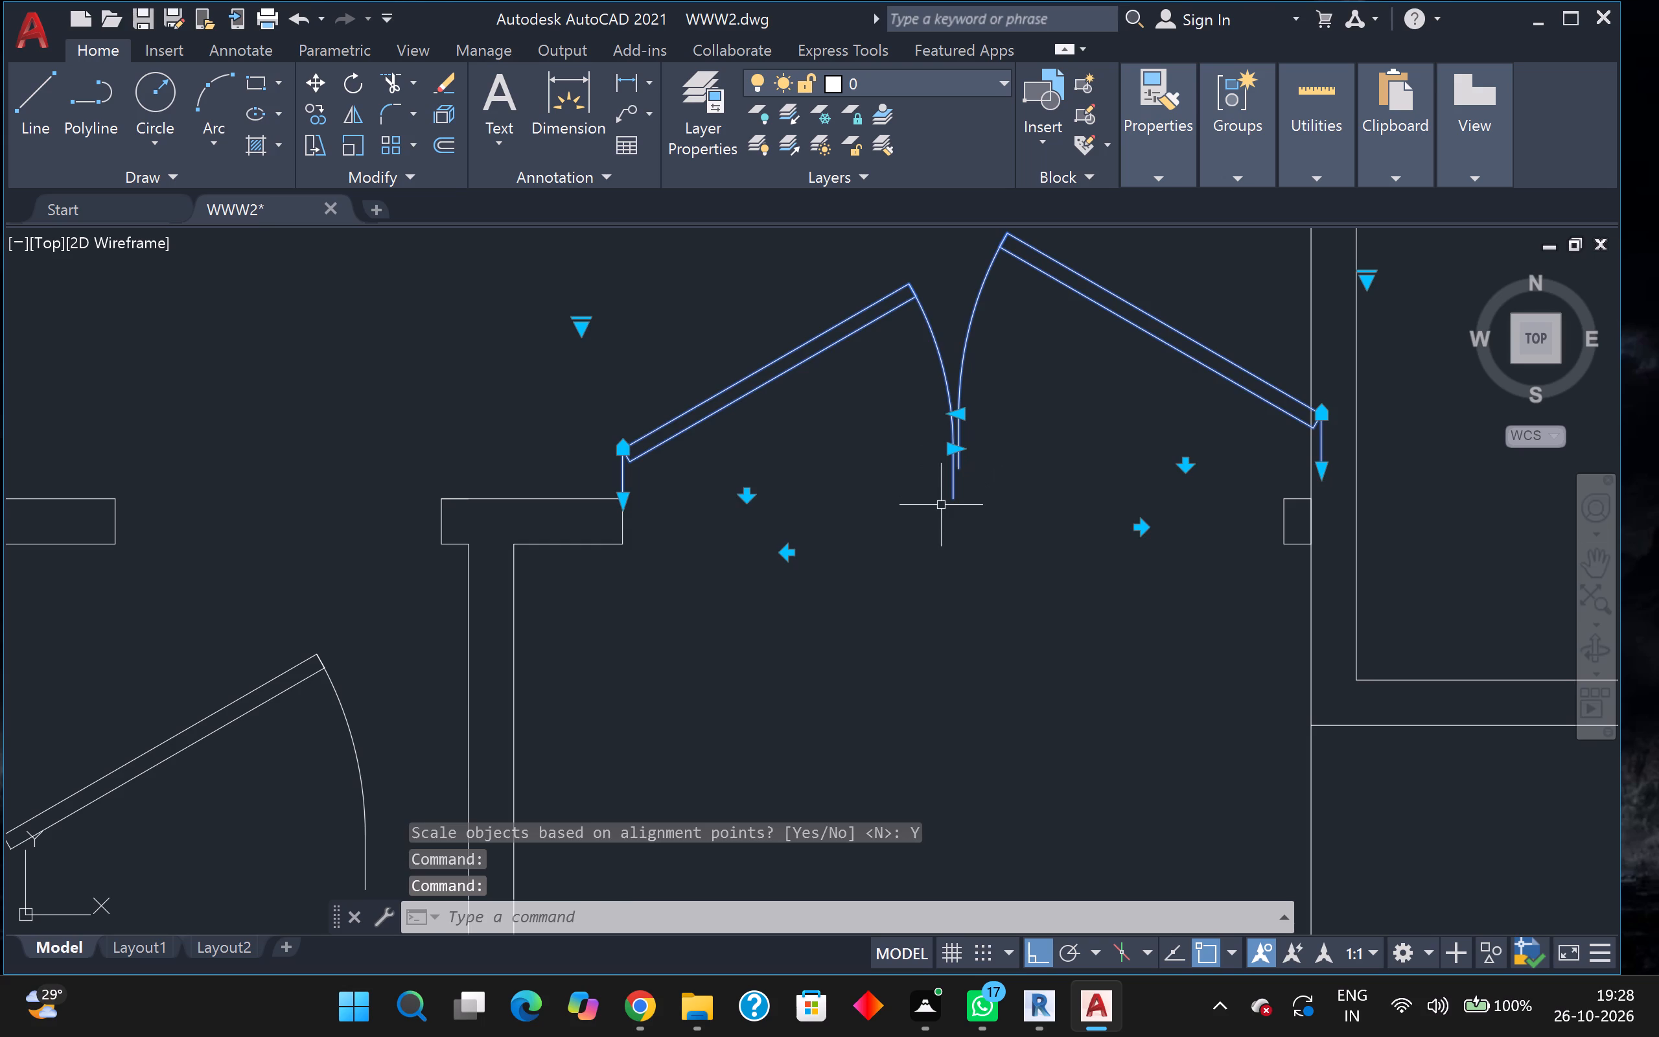
key("Delete")
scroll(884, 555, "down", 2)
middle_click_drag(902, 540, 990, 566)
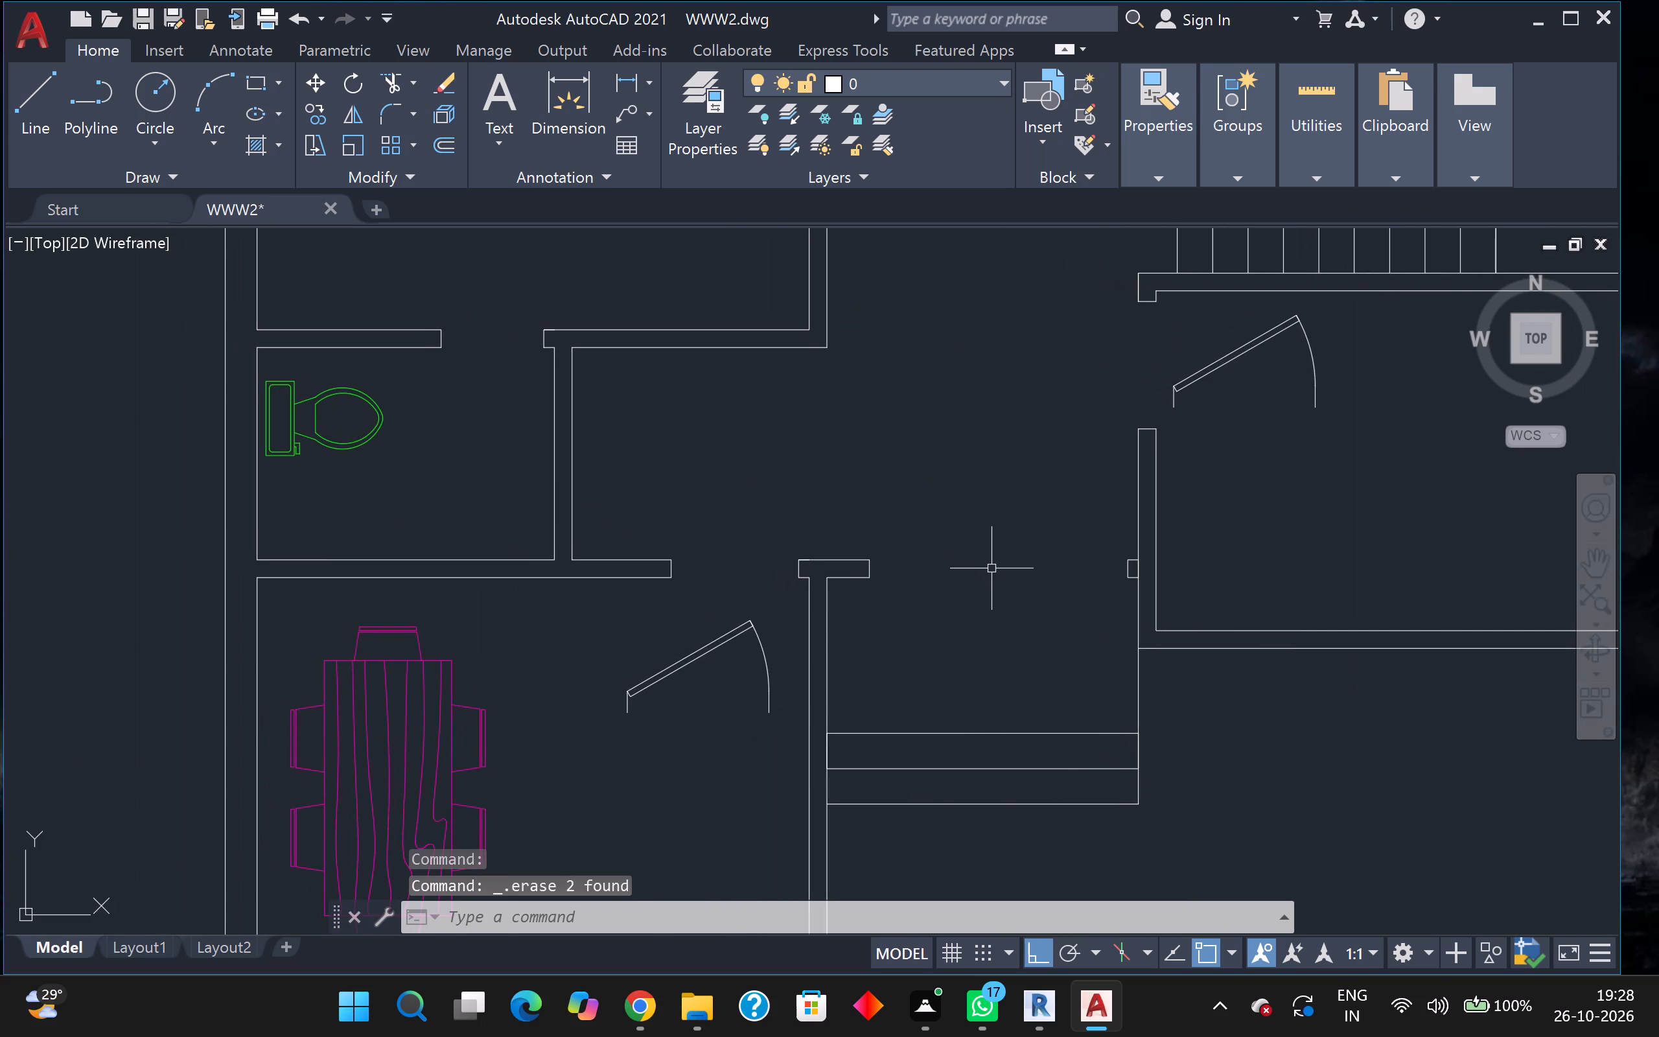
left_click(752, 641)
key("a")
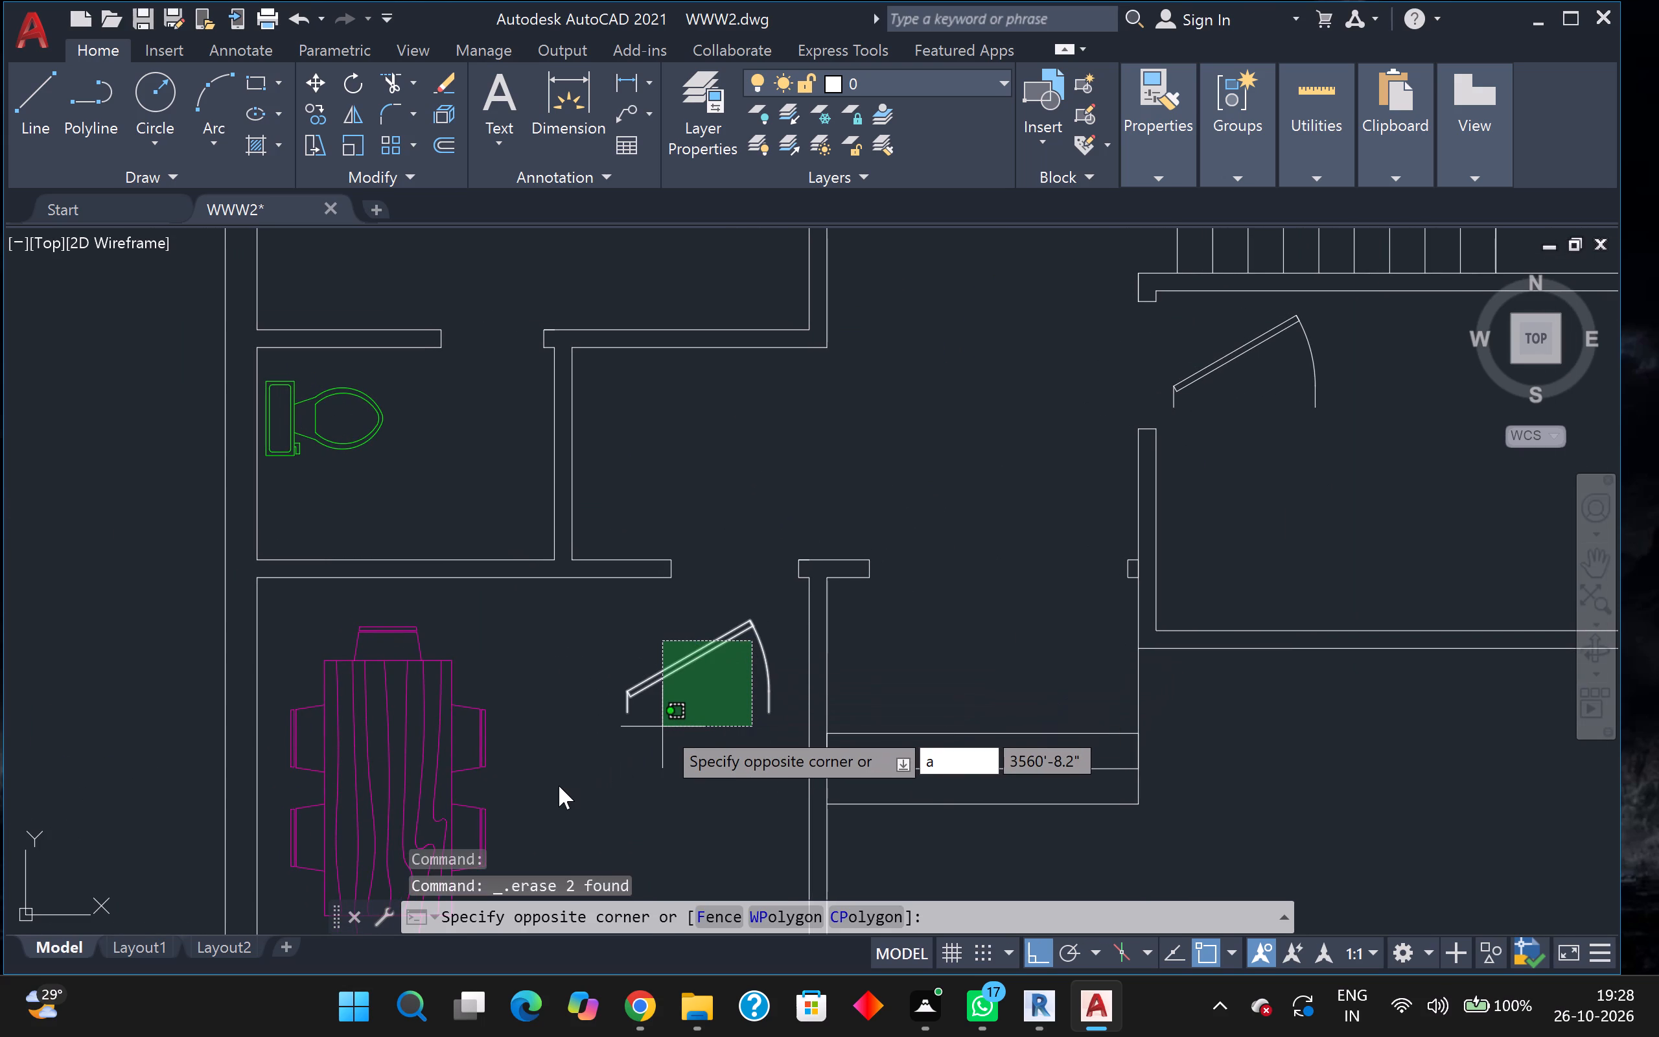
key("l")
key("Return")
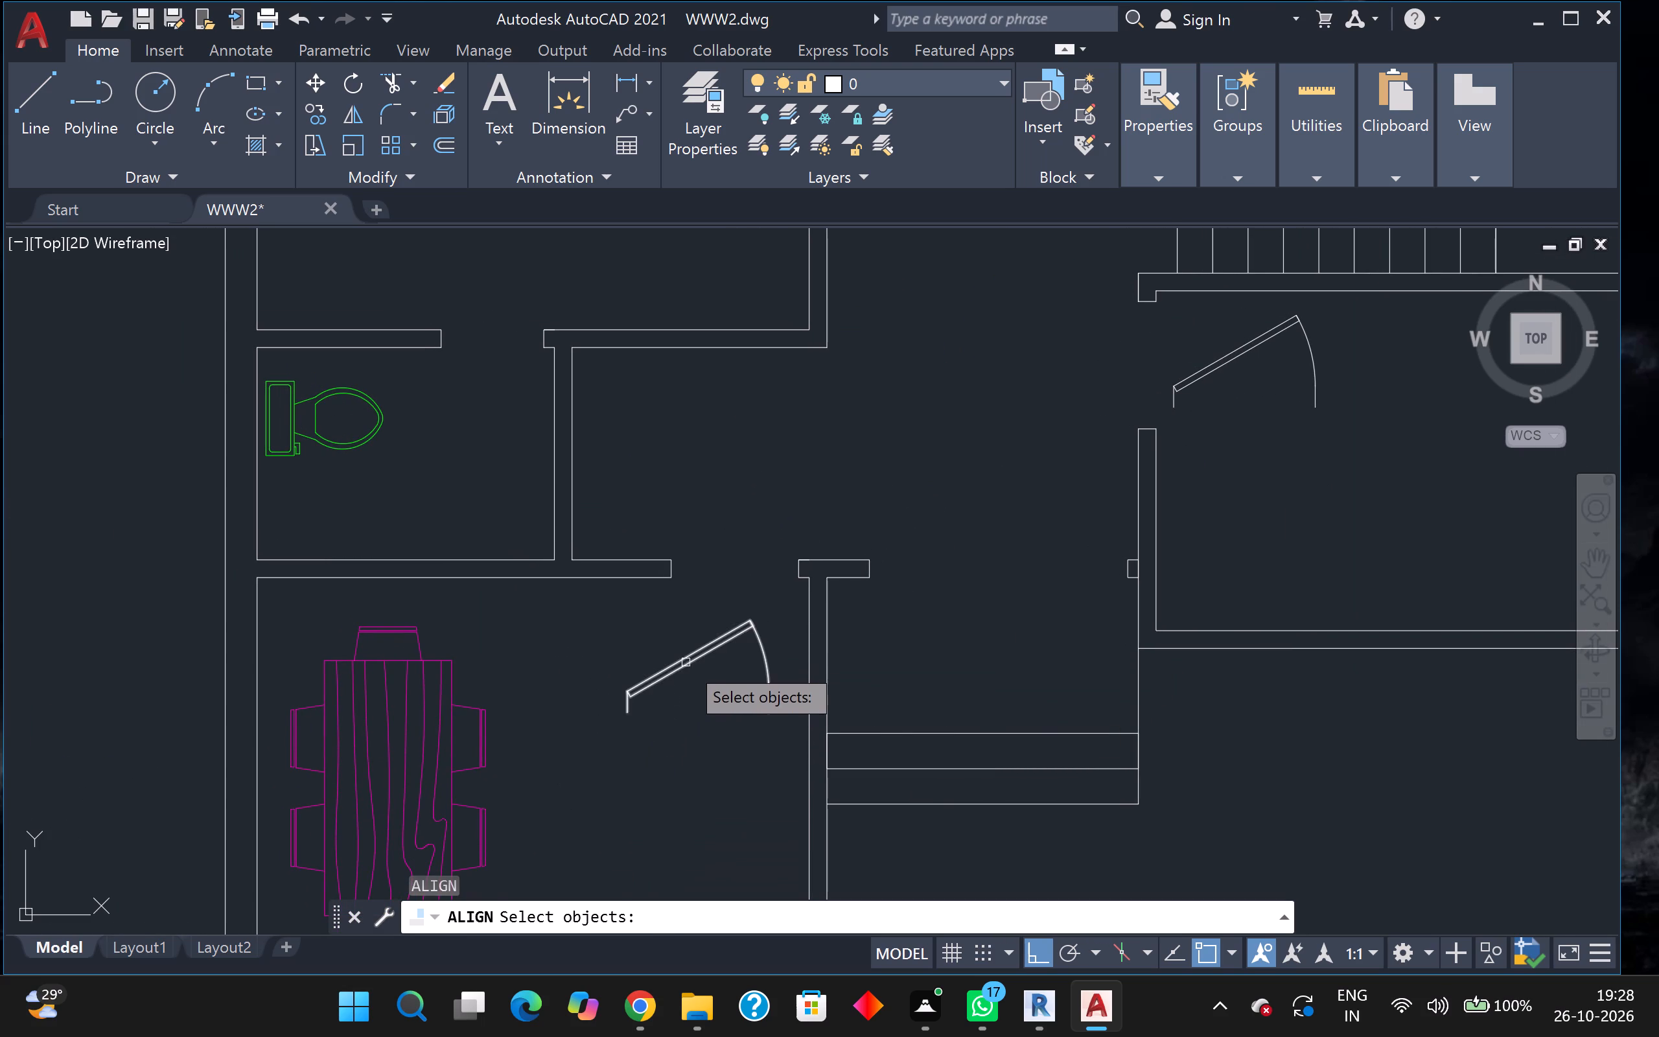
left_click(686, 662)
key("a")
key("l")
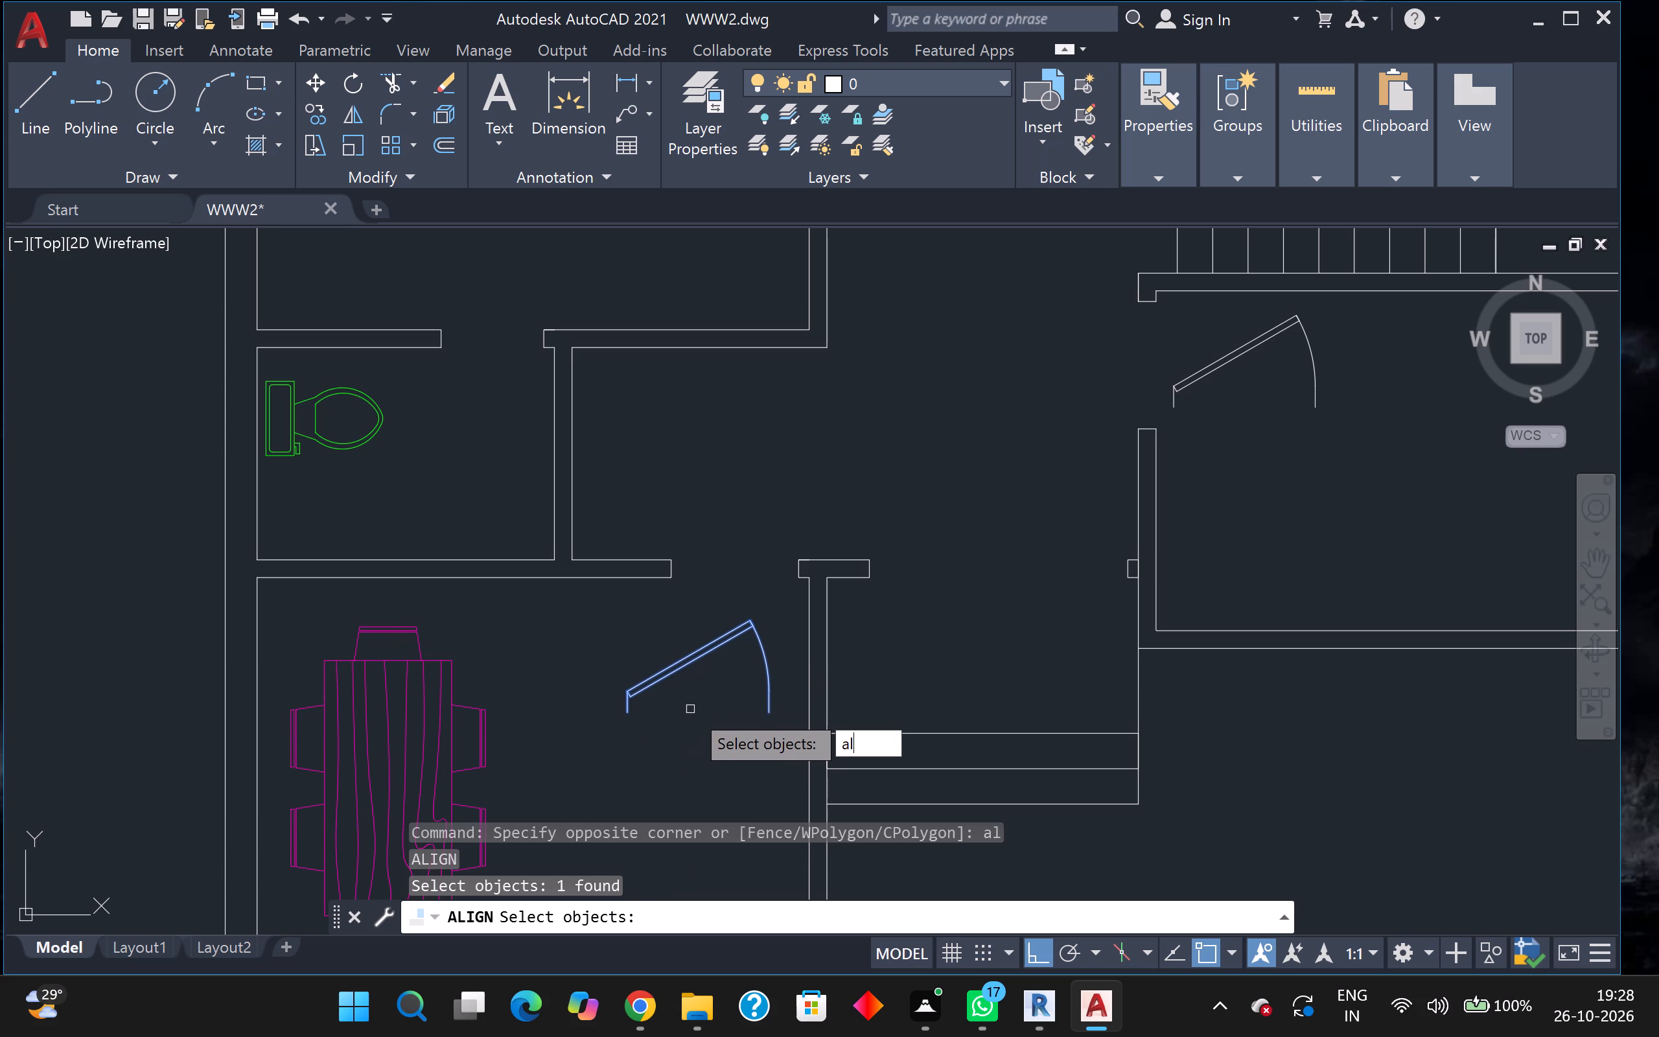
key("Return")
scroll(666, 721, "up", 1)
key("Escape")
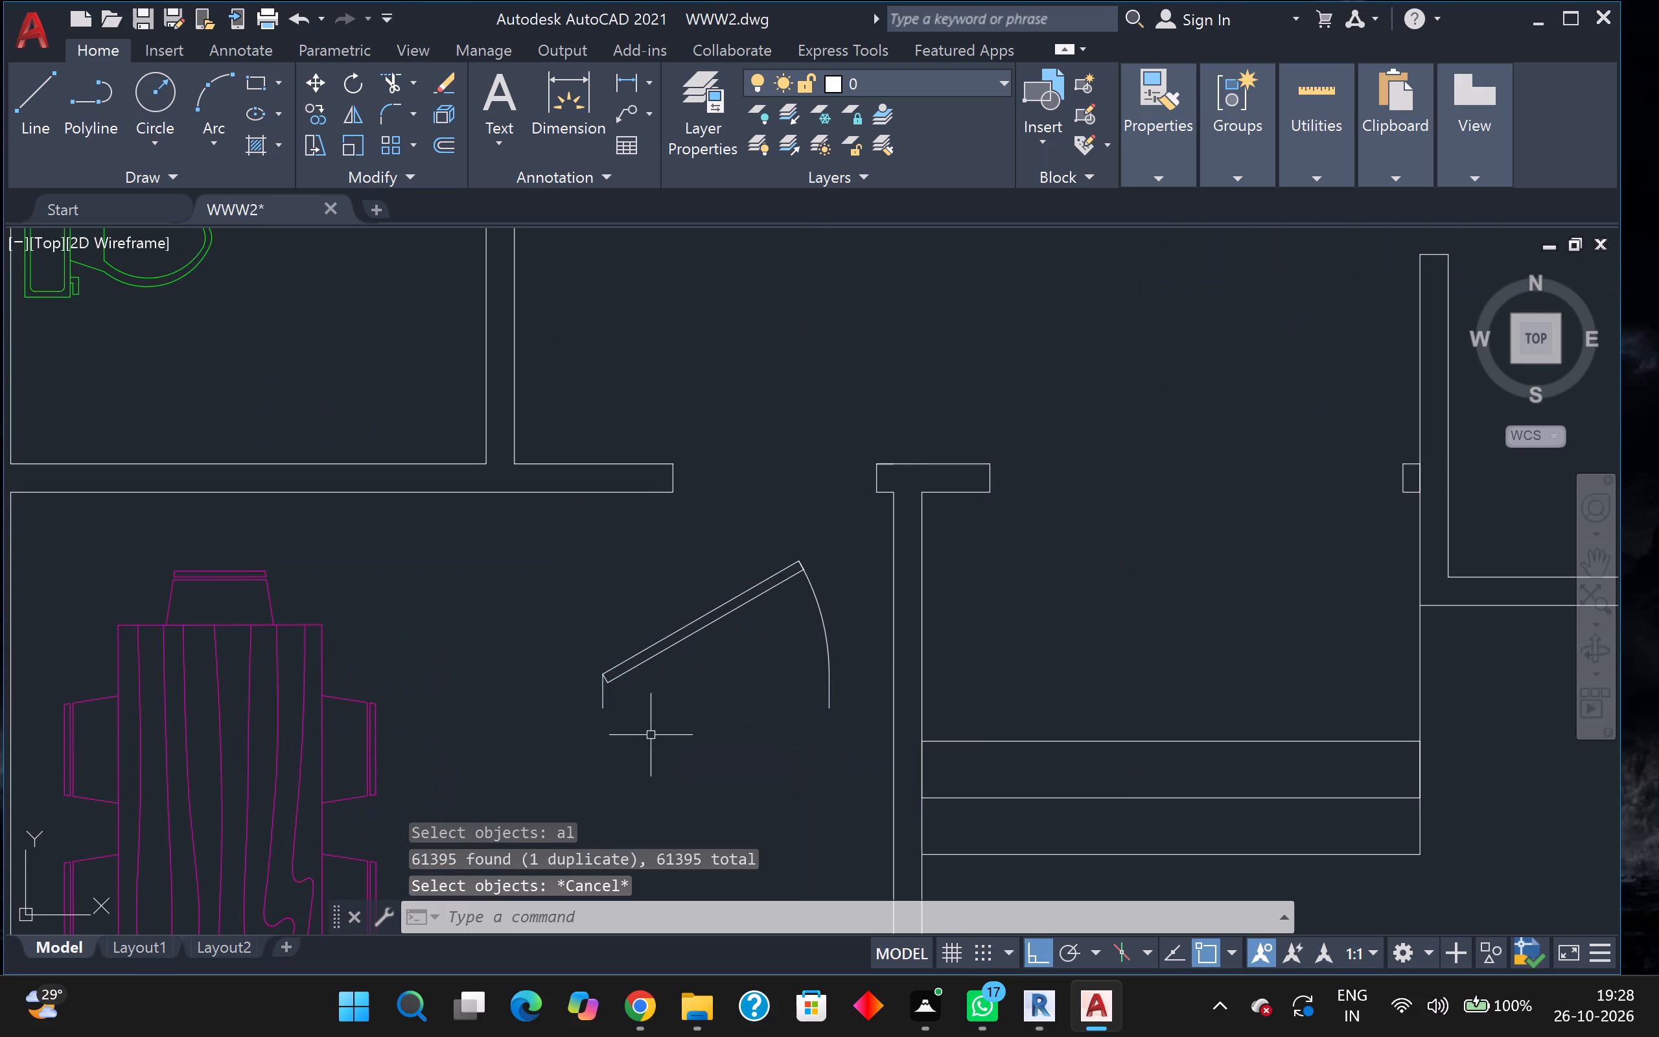
Align the dining room door with scaling into its north wall opening, hinged at the east jamb and swinging into the room.
type("al")
key("Return")
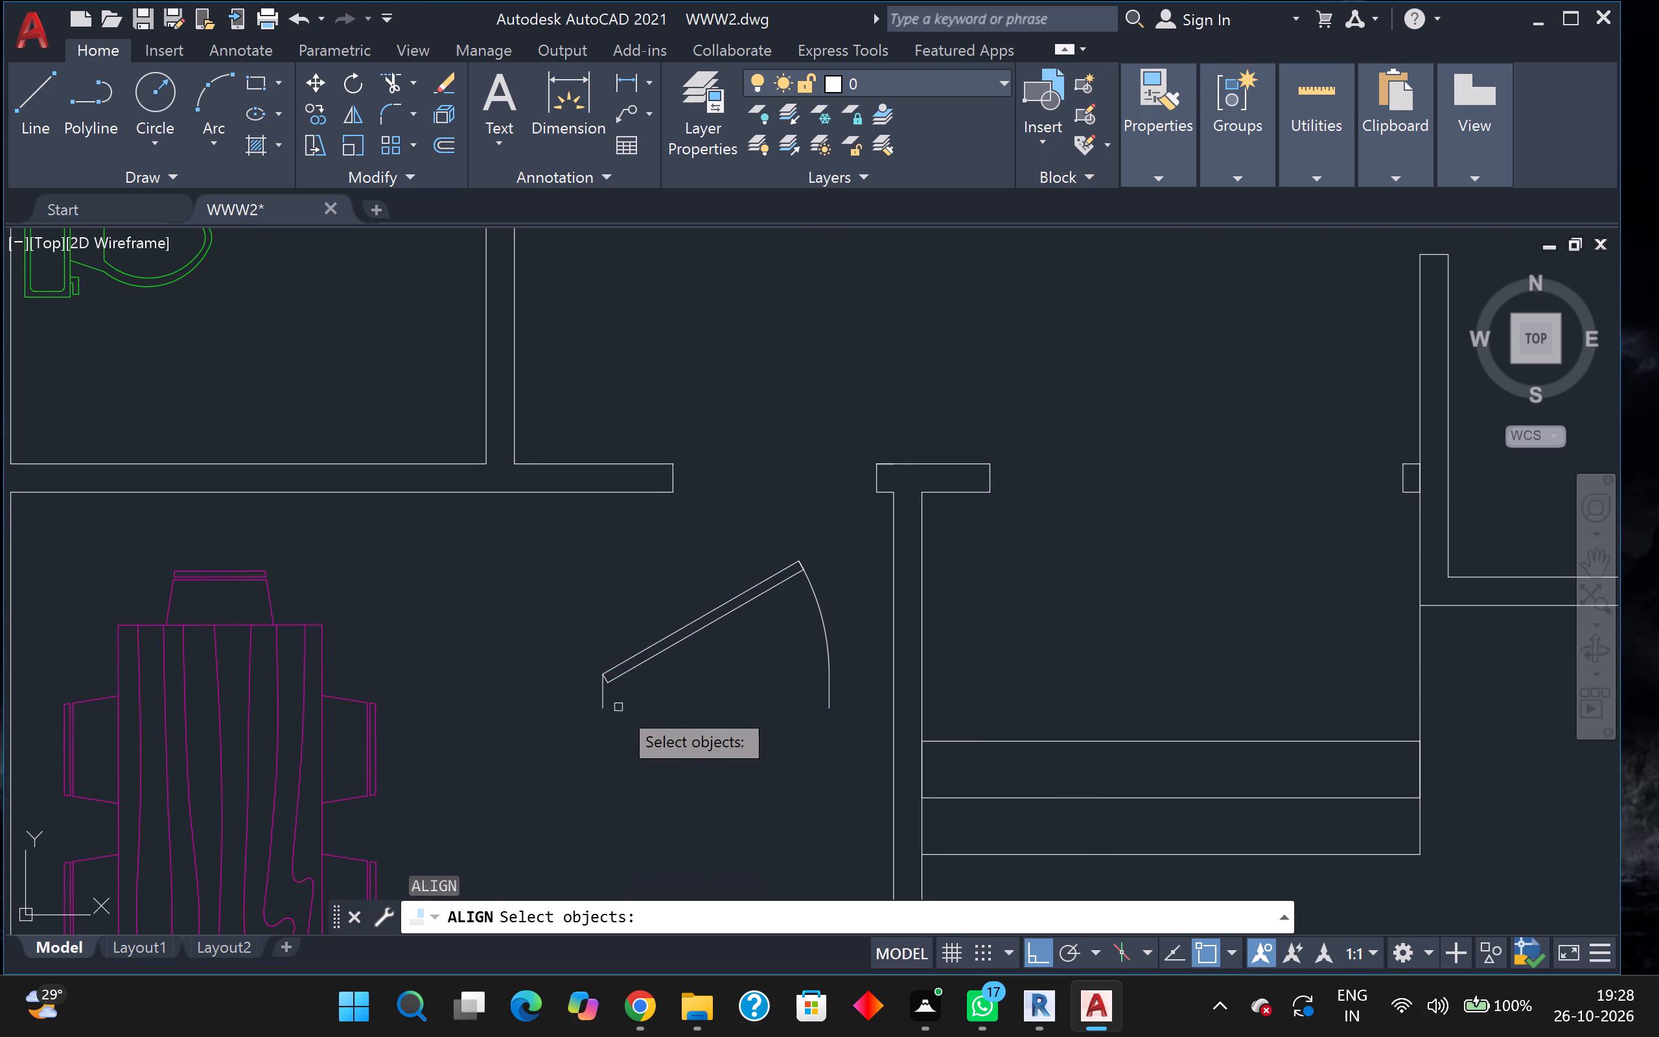
left_click(629, 671)
key("Return")
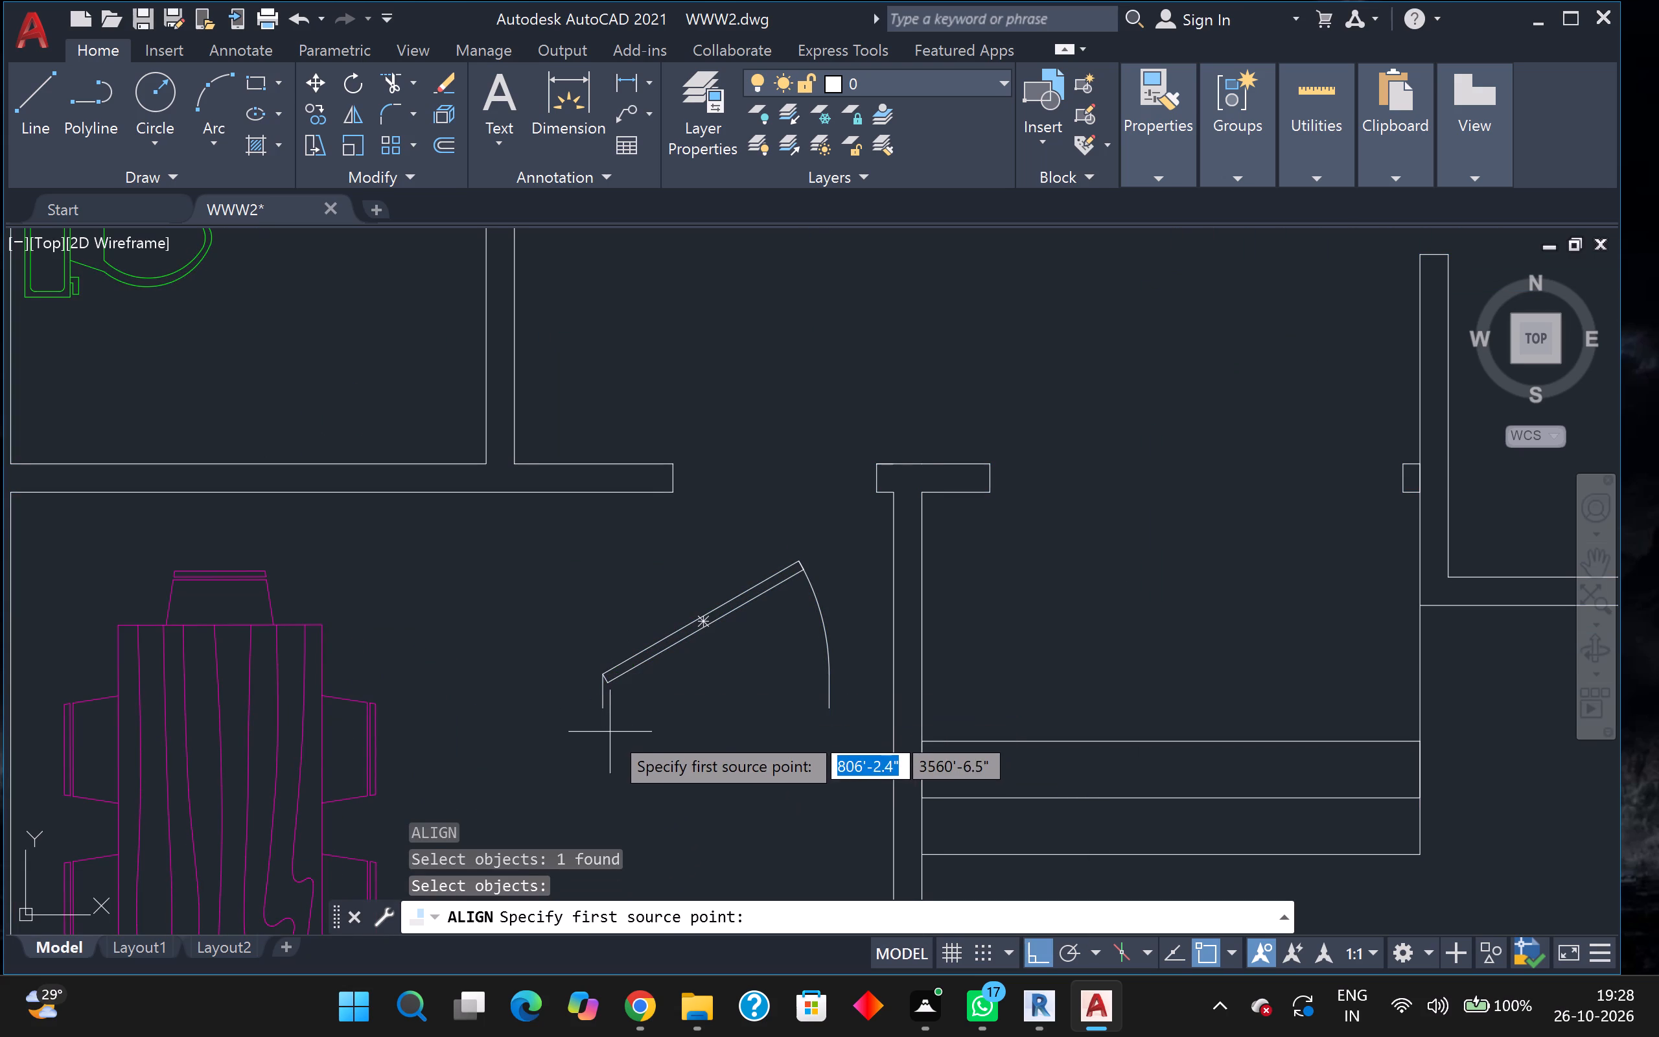
left_click(610, 712)
scroll(747, 539, "up", 1)
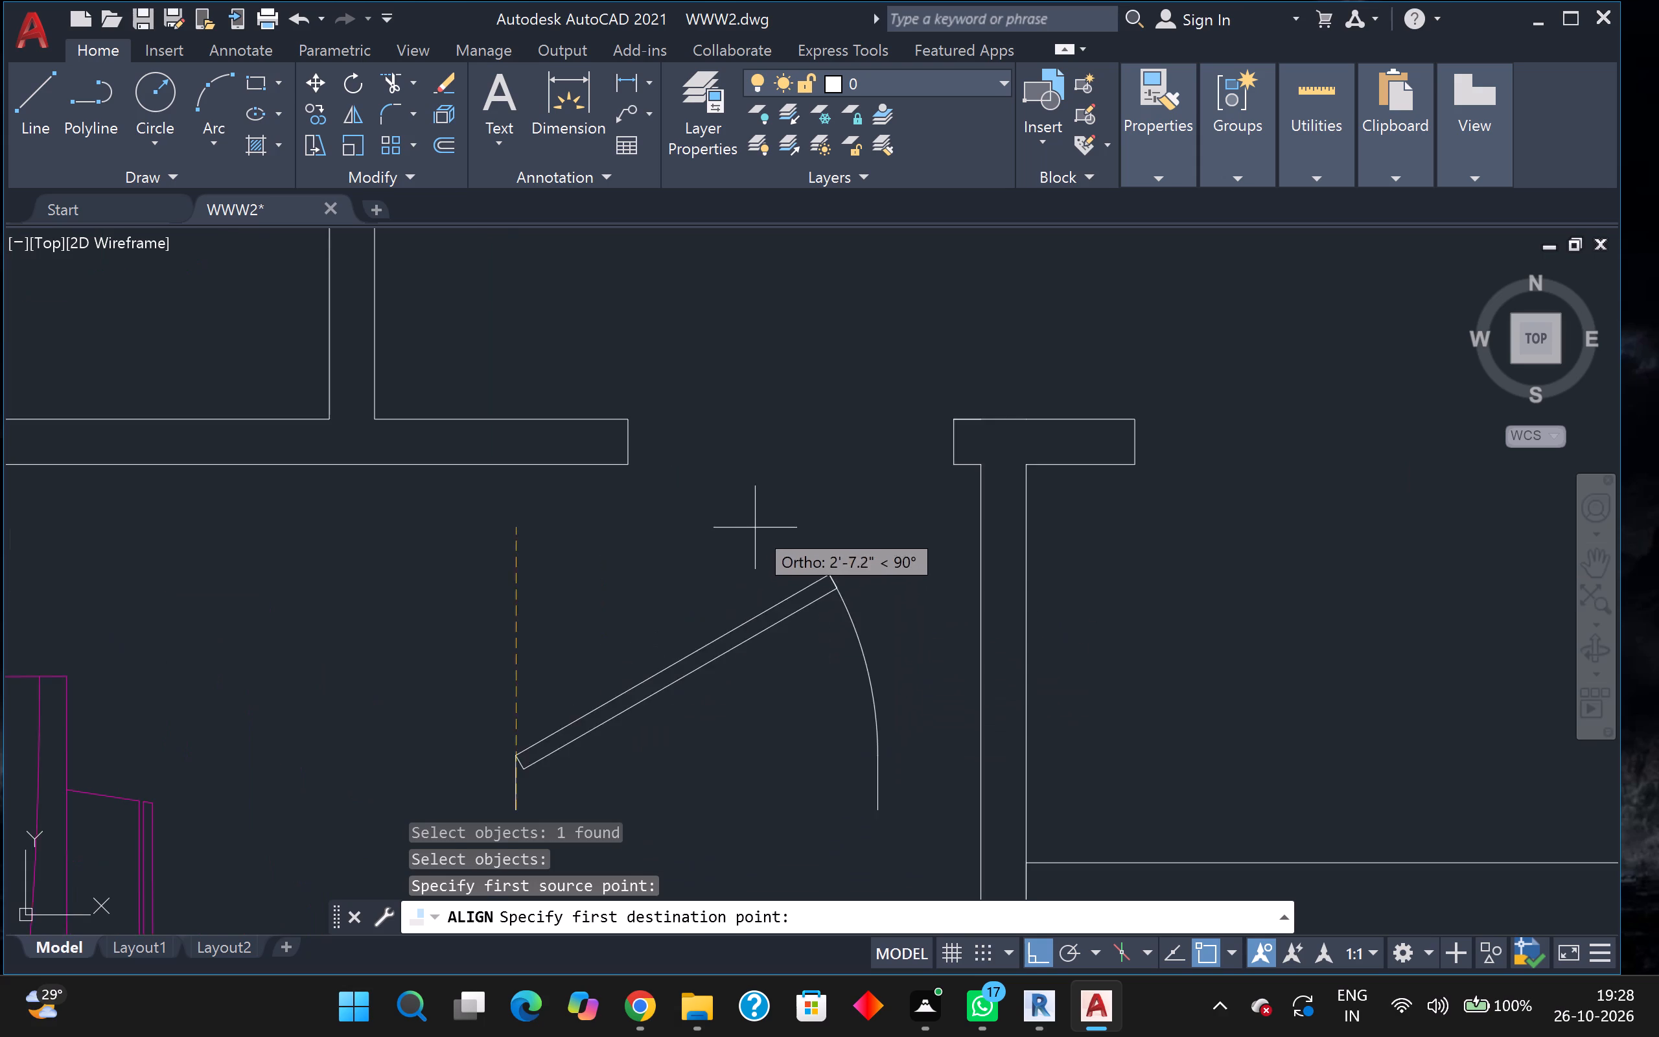
scroll(755, 528, "up", 1)
left_click(1073, 425)
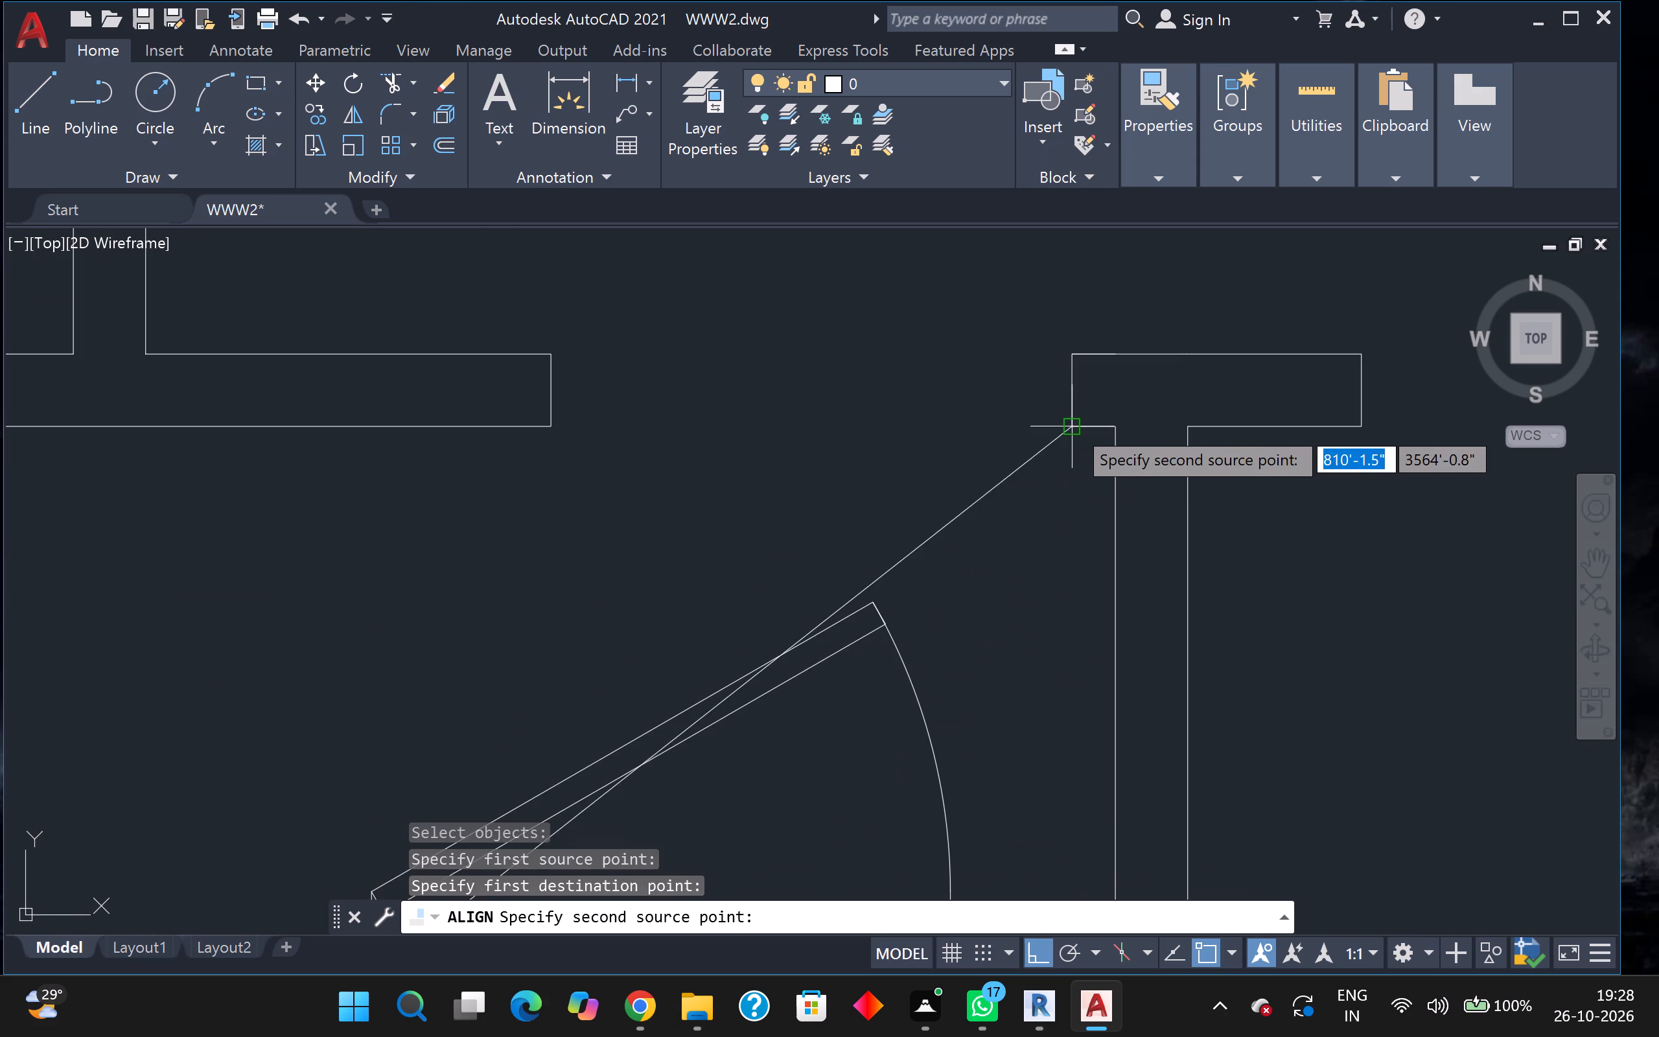
scroll(1045, 445, "down", 3)
left_click_drag(1022, 588, 1015, 587)
scroll(924, 467, "up", 1)
left_click(919, 437)
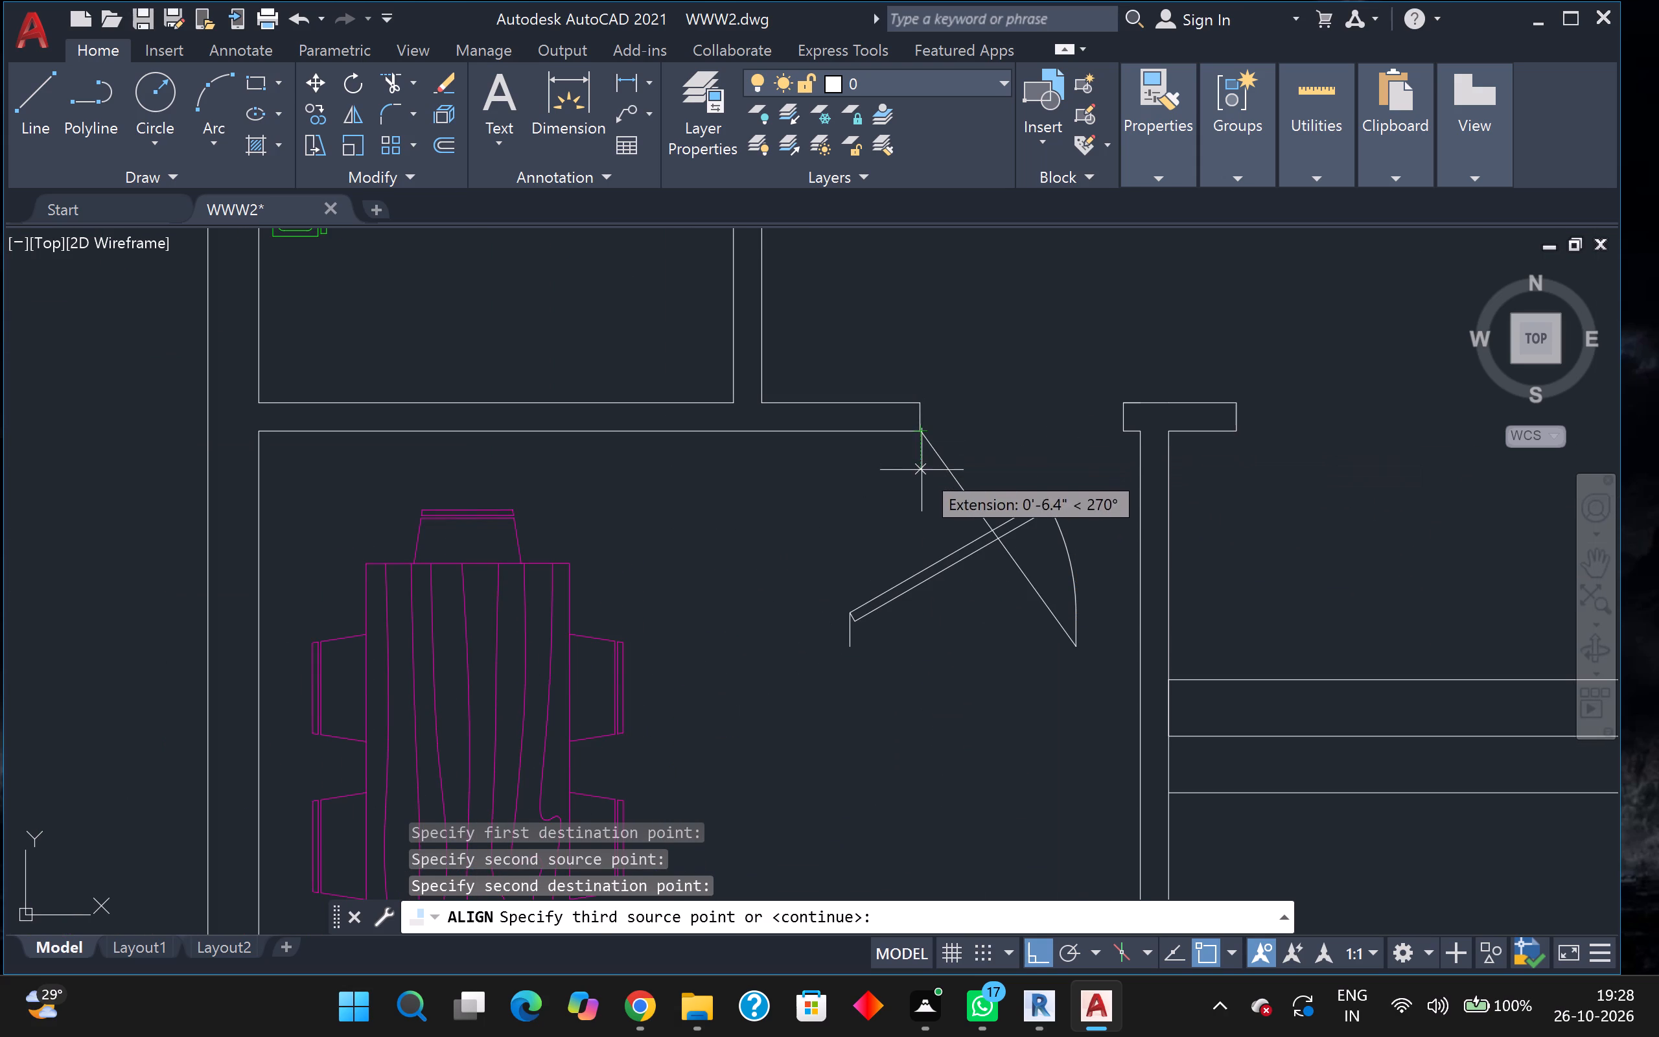
key("Return")
left_click_drag(981, 535, 920, 476)
Align the door below the stairs with scaling into the east room's opening, hinged at the north jamb and swinging inward.
scroll(920, 476, "down", 2)
middle_click_drag(1078, 458, 718, 537)
left_click_drag(951, 402, 944, 390)
left_click(940, 384)
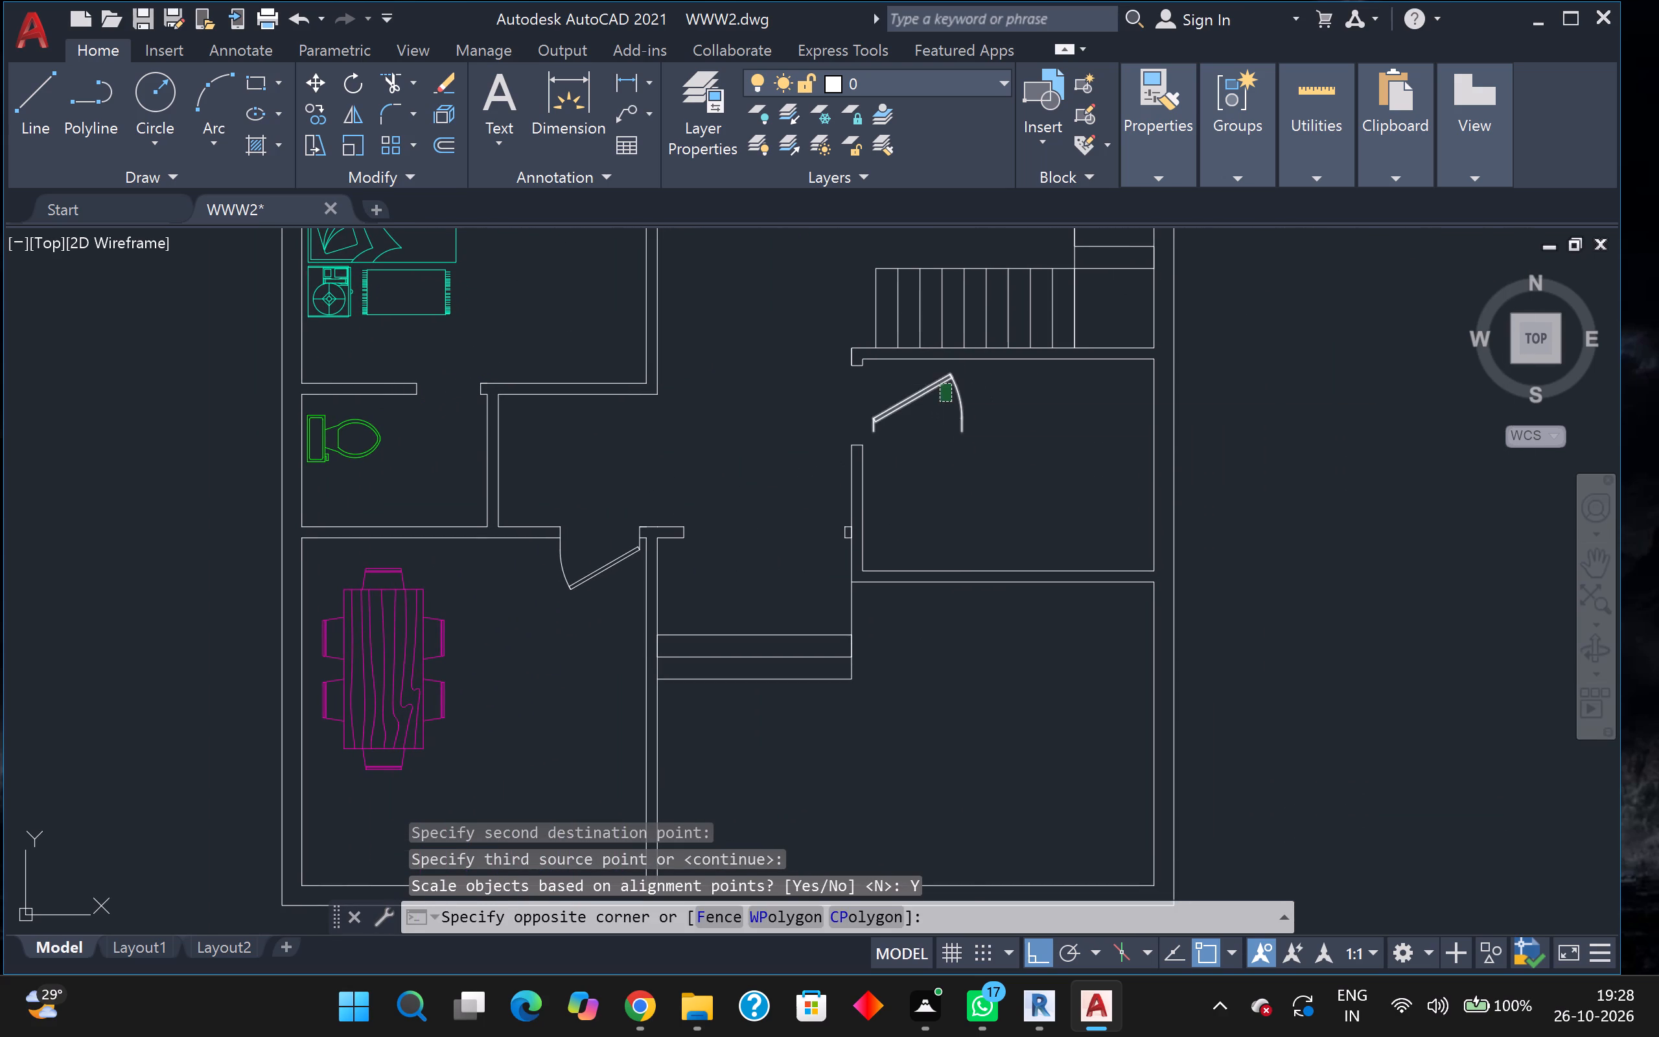
key("space")
scroll(888, 442, "up", 2)
left_click(852, 419)
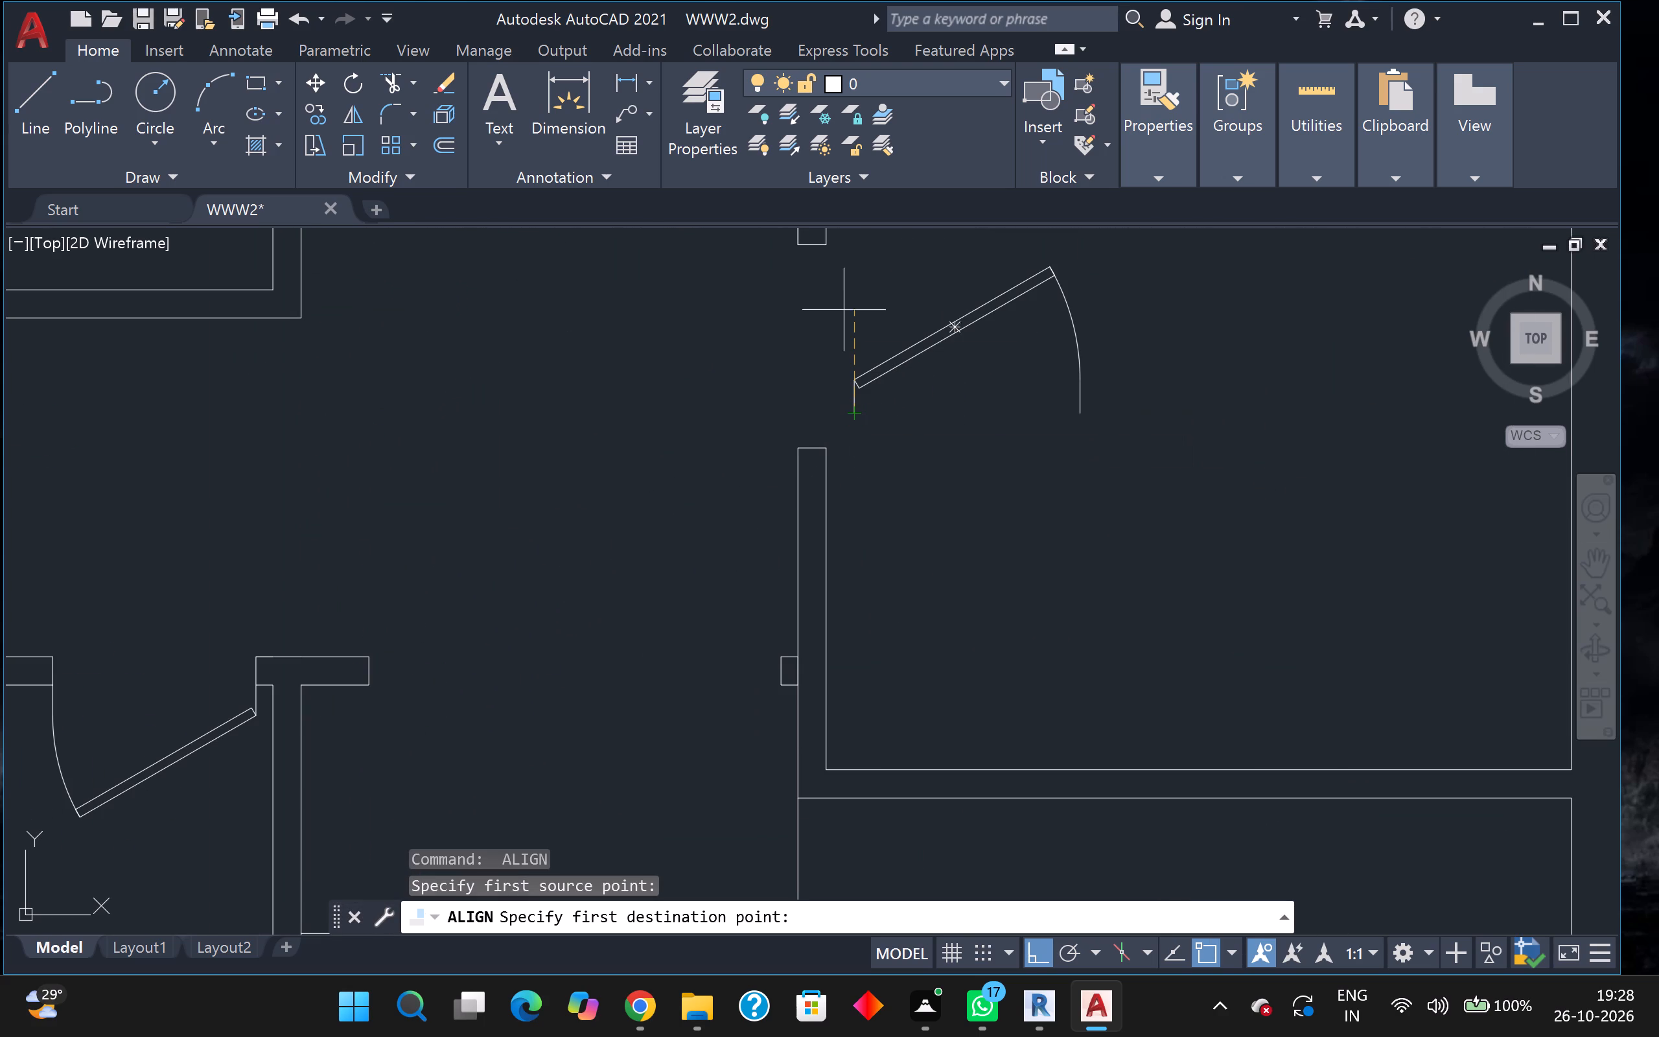
left_click(821, 253)
left_click_drag(1074, 426, 1060, 426)
left_click(829, 454)
key("space")
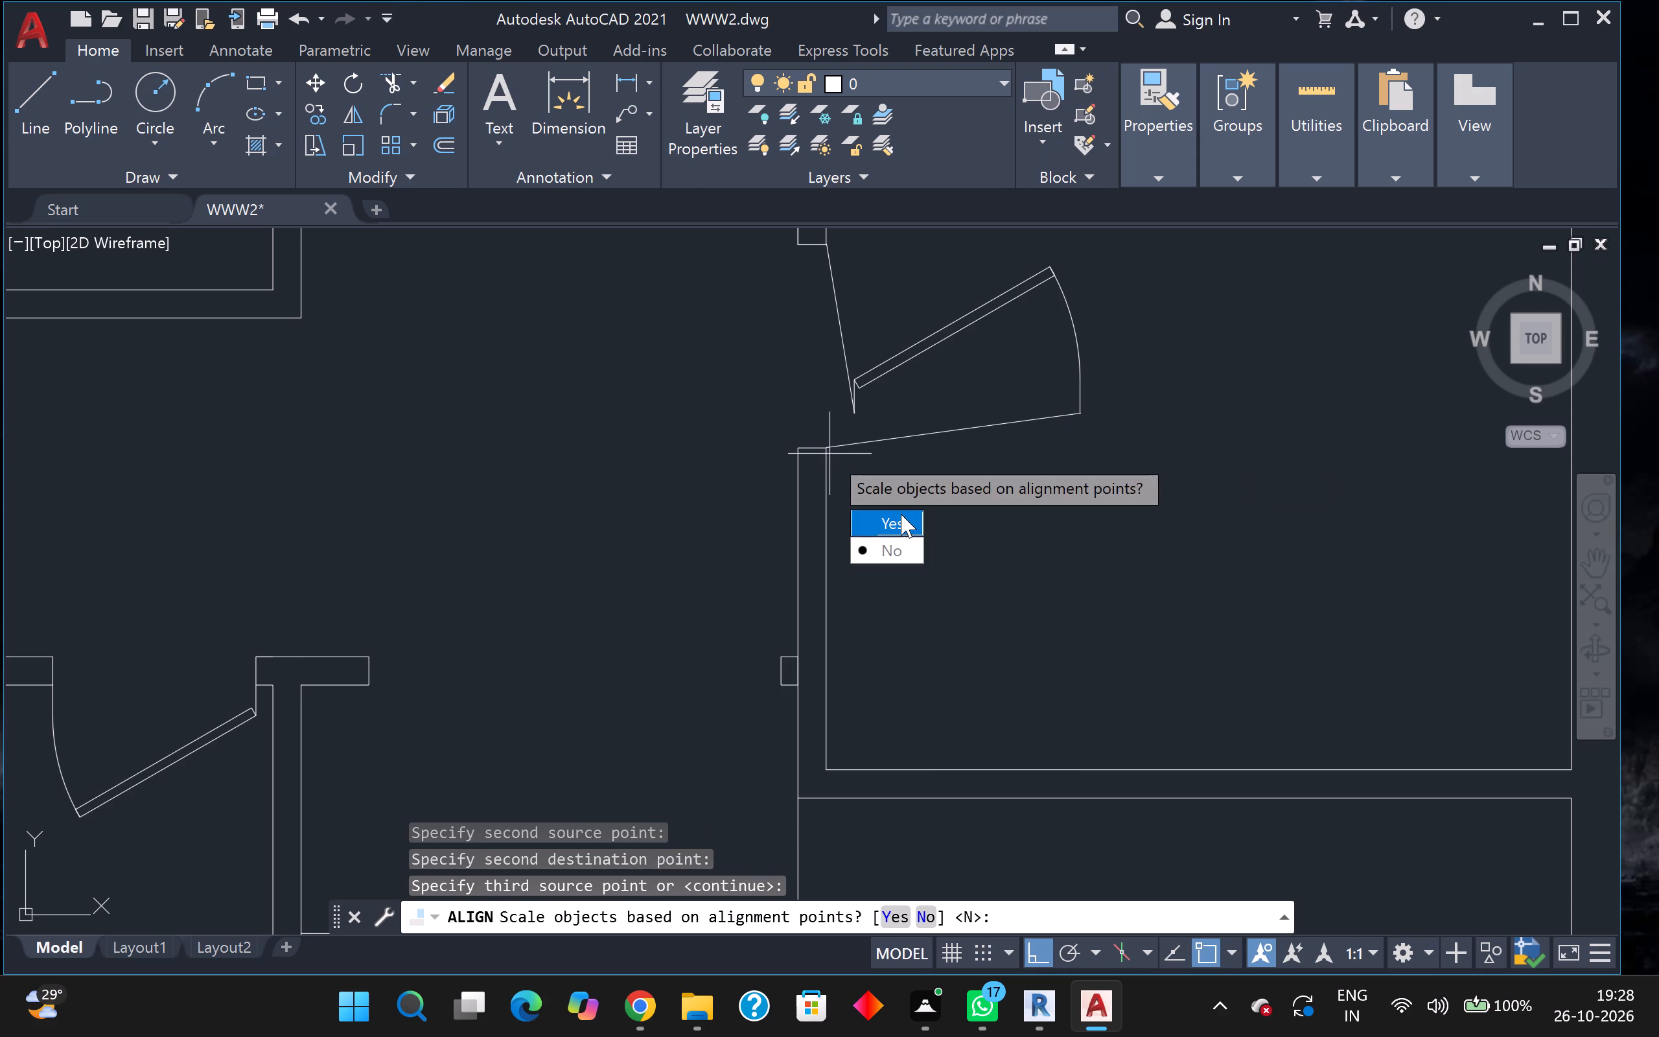
left_click_drag(901, 515, 829, 454)
Align the southern west bedroom's door with scaling to the bedroom-side corners of its east opening, hinged at the north jamb.
scroll(829, 454, "down", 2)
middle_click_drag(887, 448, 929, 472)
scroll(872, 485, "up", 1)
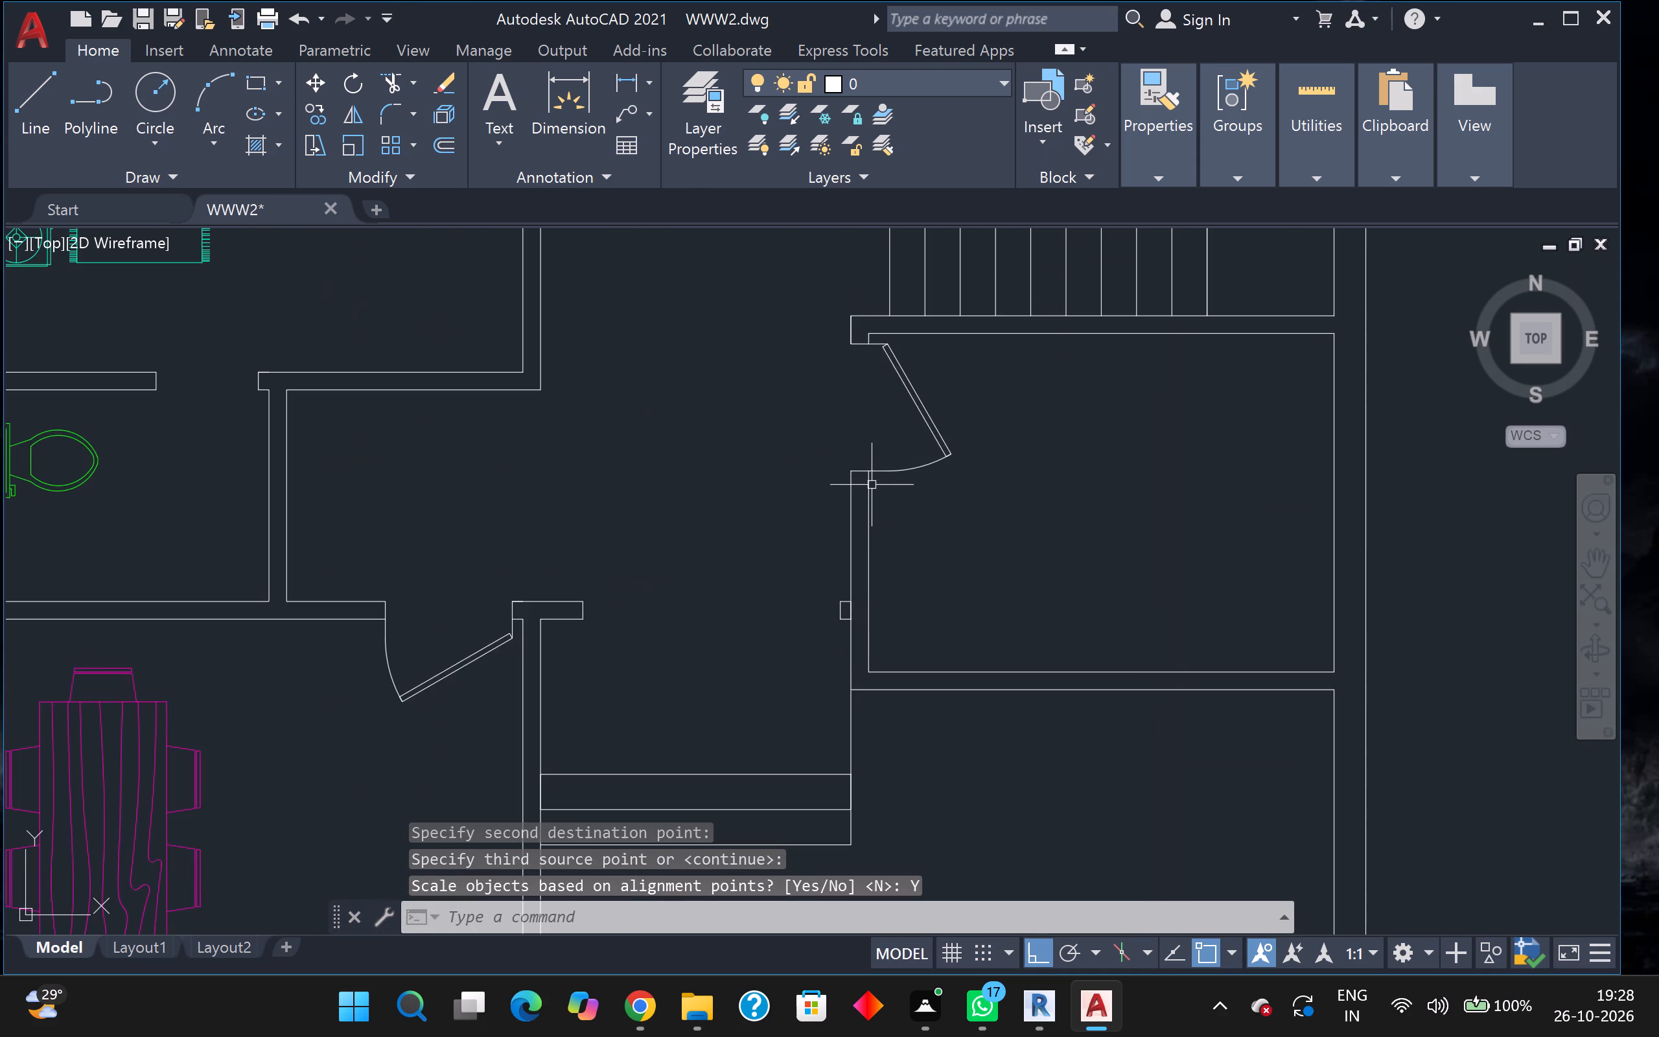
scroll(868, 484, "up", 2)
scroll(862, 482, "down", 1)
scroll(771, 469, "down", 1)
middle_click_drag(767, 467, 993, 610)
scroll(953, 594, "down", 1)
scroll(883, 341, "down", 2)
middle_click_drag(898, 379, 932, 512)
key("space")
scroll(851, 471, "up", 1)
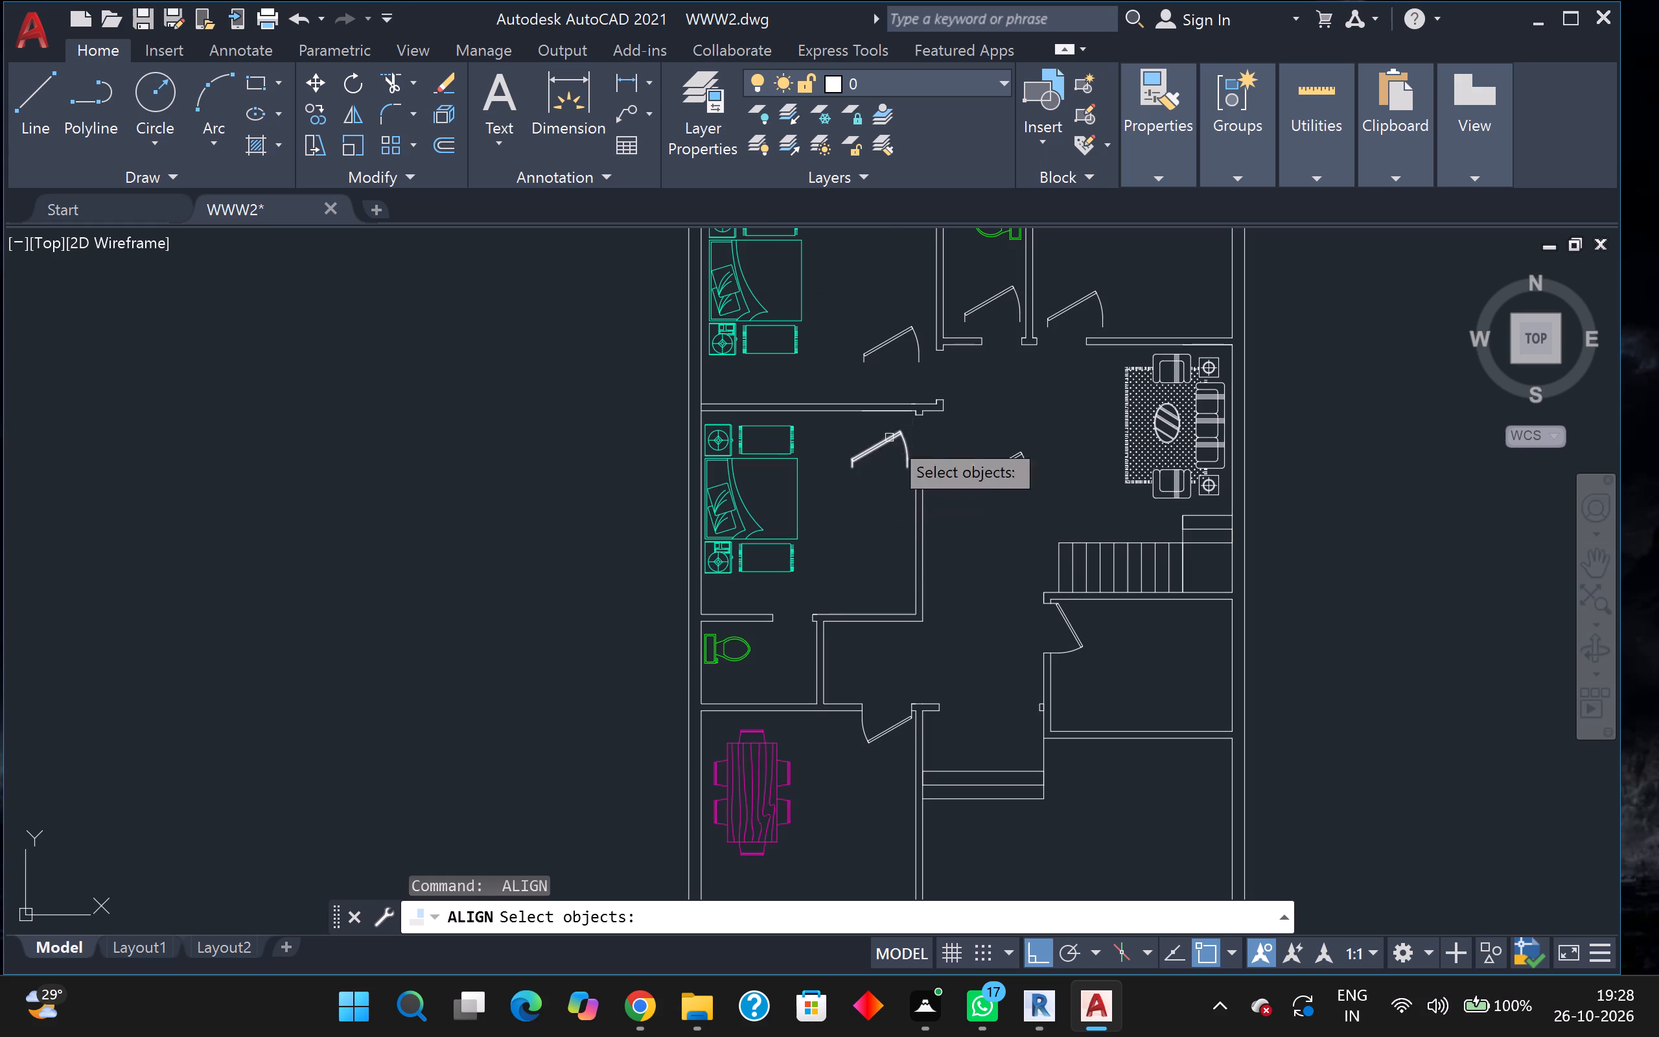
left_click(890, 432)
key("space")
scroll(852, 472, "up", 3)
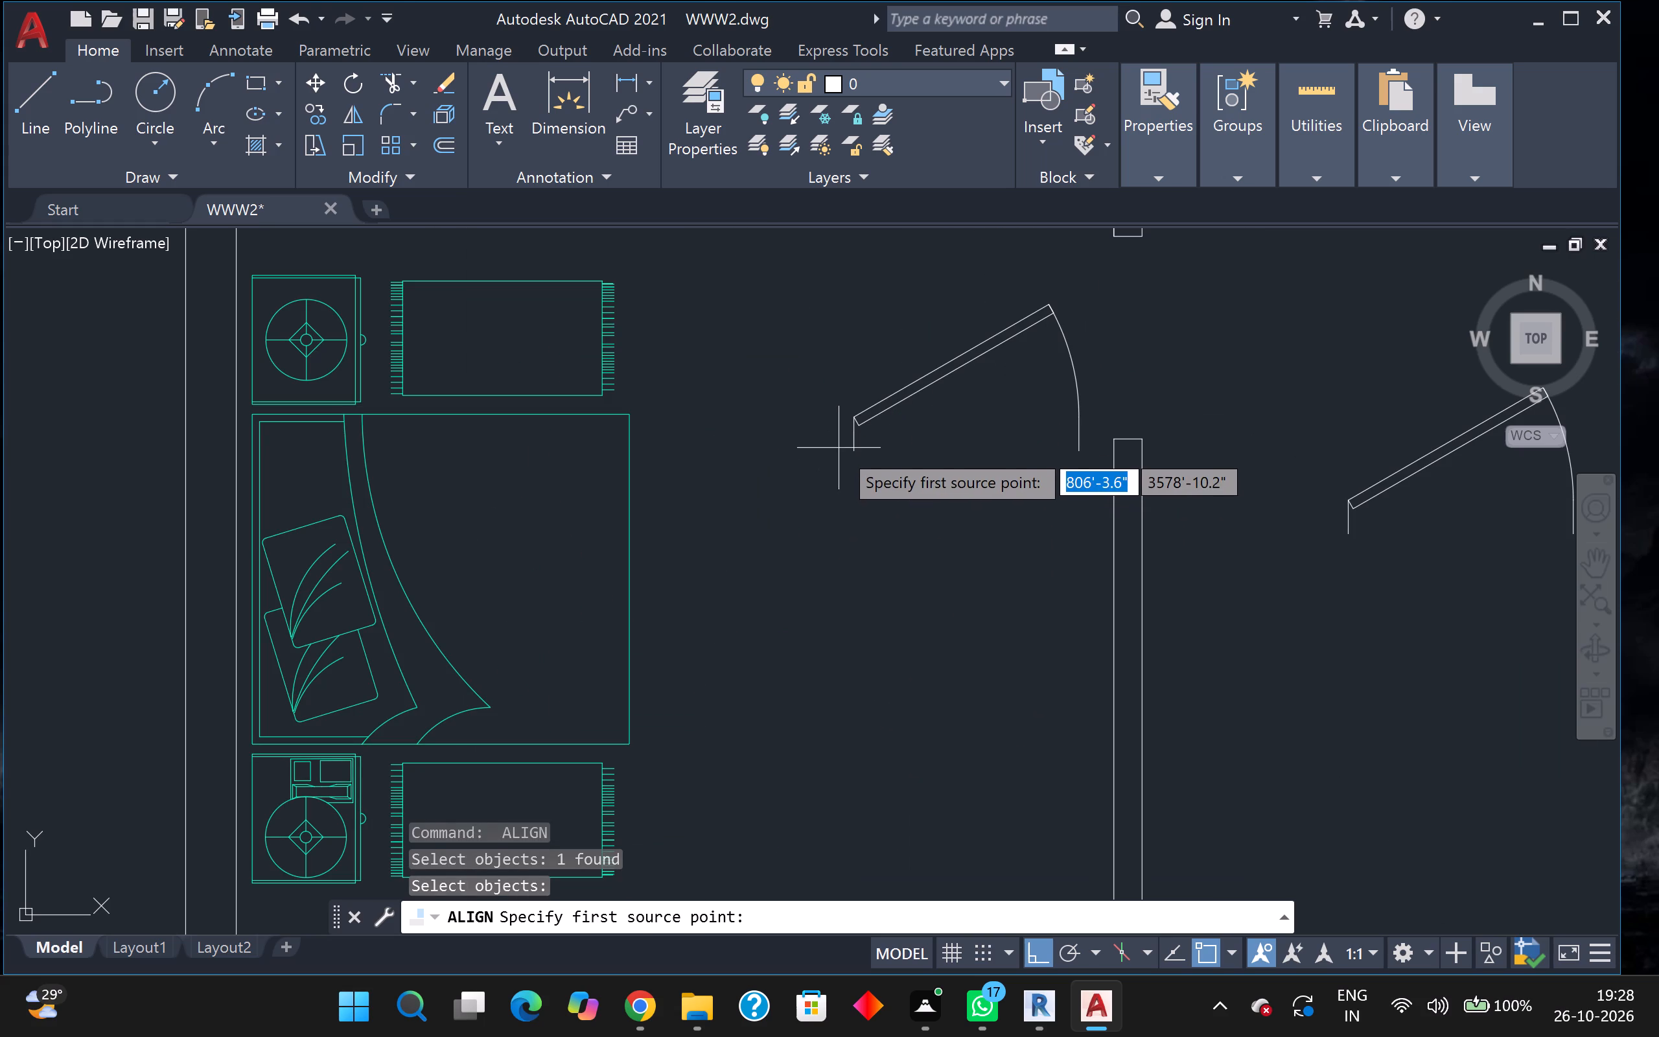
left_click(852, 452)
middle_click_drag(1057, 360, 1027, 437)
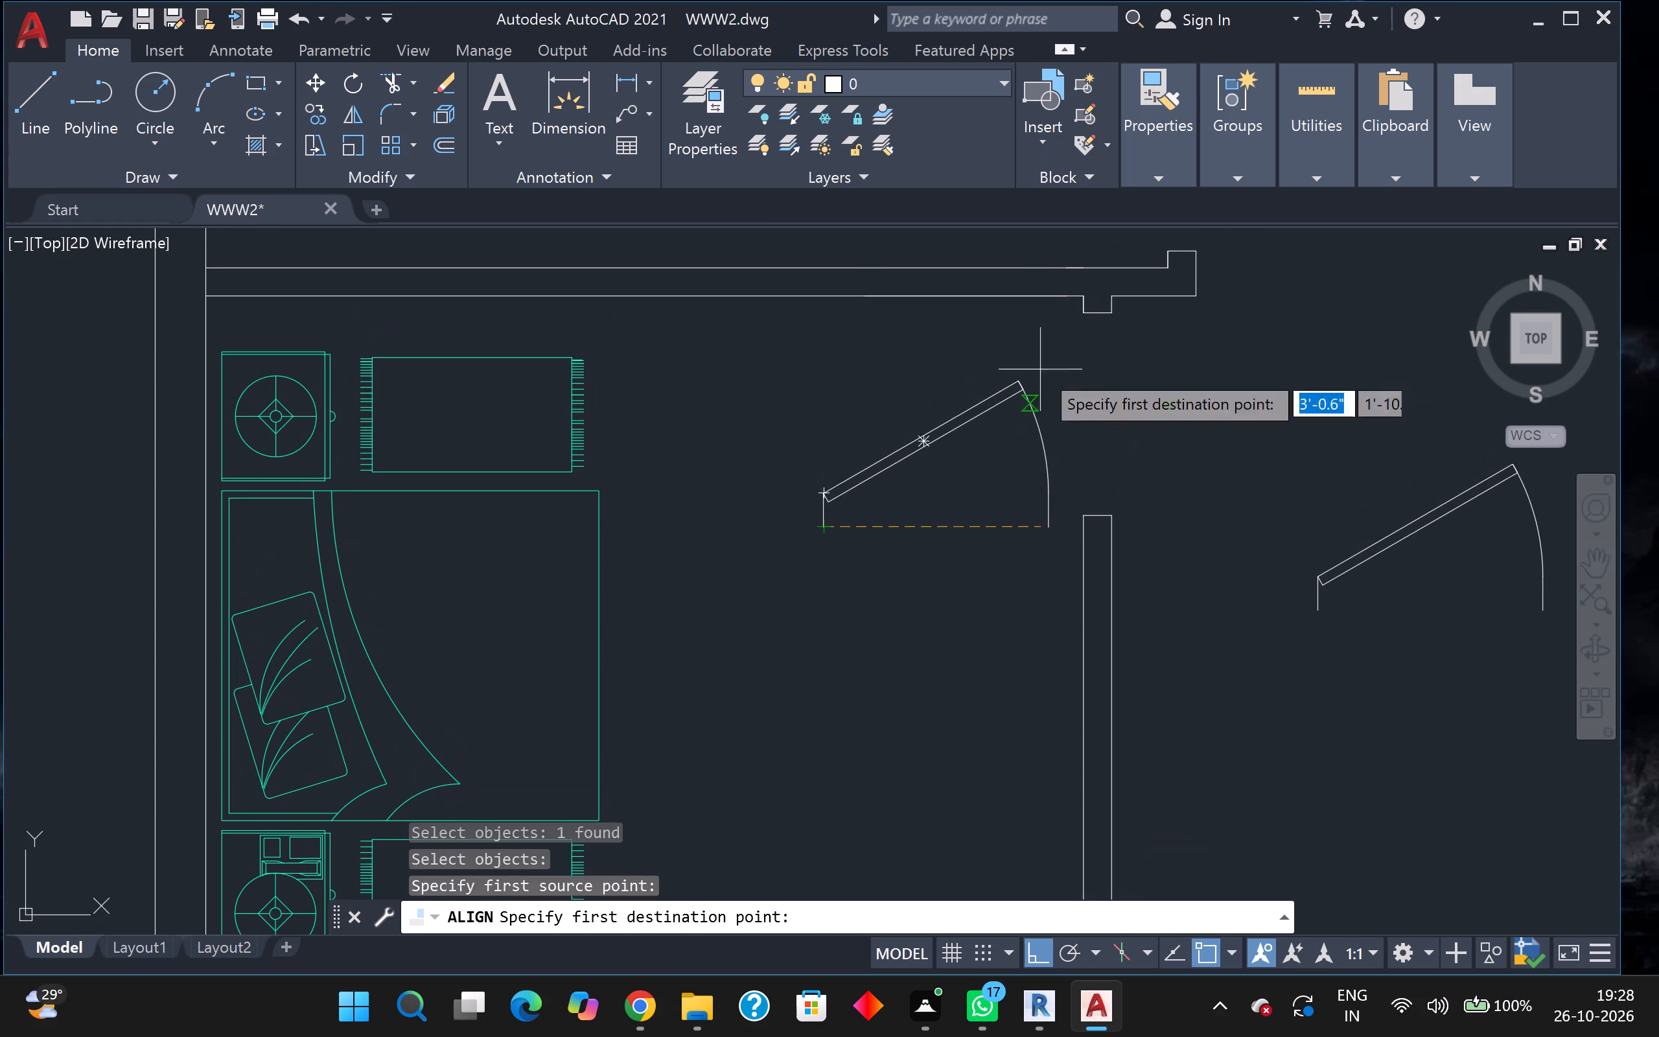
left_click(1076, 320)
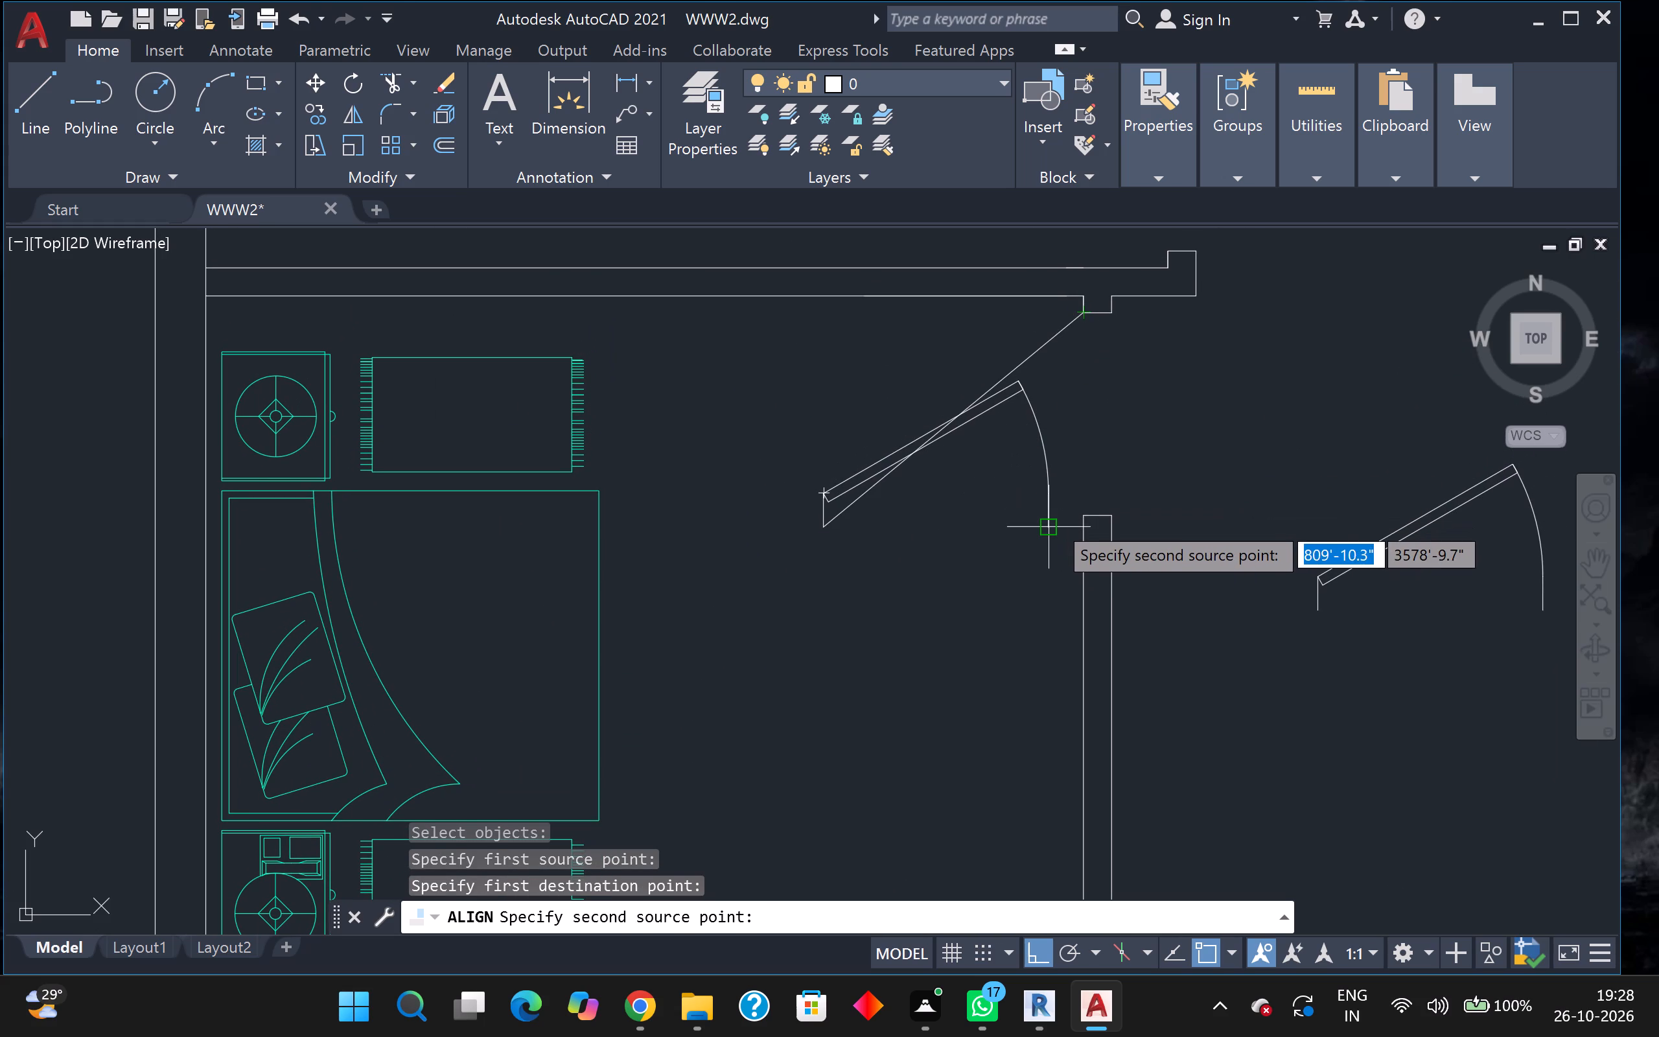
left_click(1053, 520)
left_click(1082, 510)
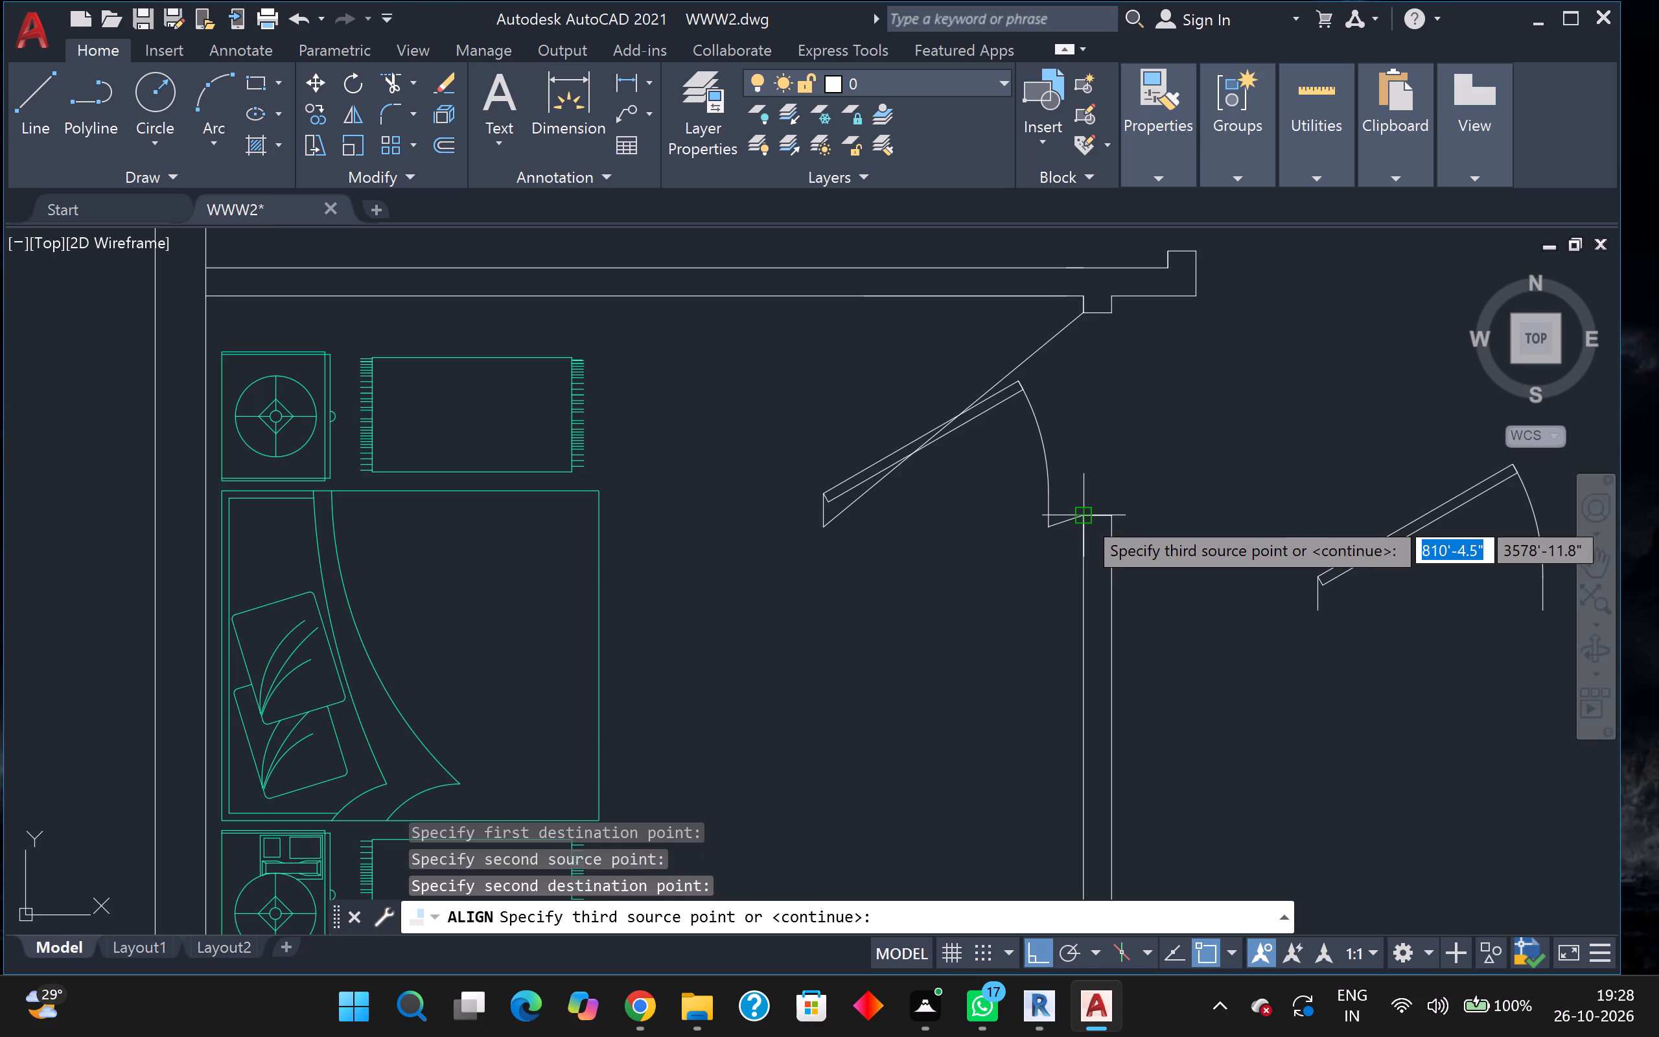
key("Return")
left_click_drag(1126, 582, 1085, 517)
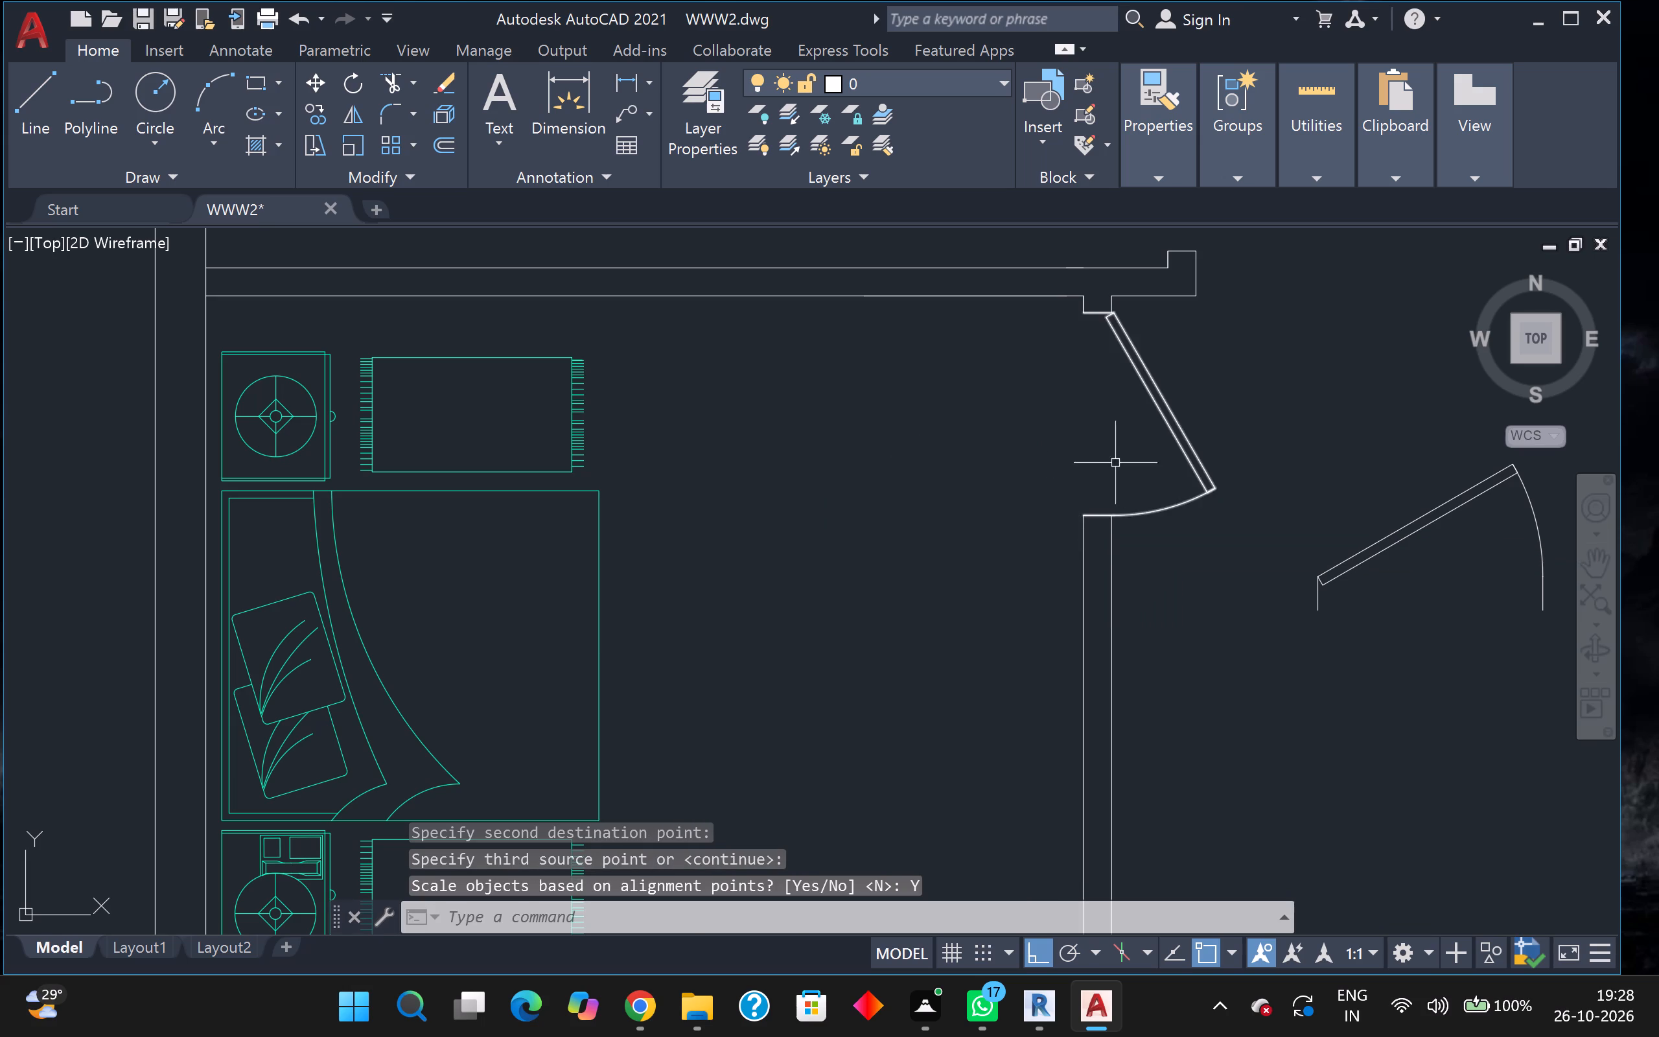
Flip the southern west bedroom's door so it swings into the bedroom, keeping its hinge at the north jamb.
left_click(1168, 425)
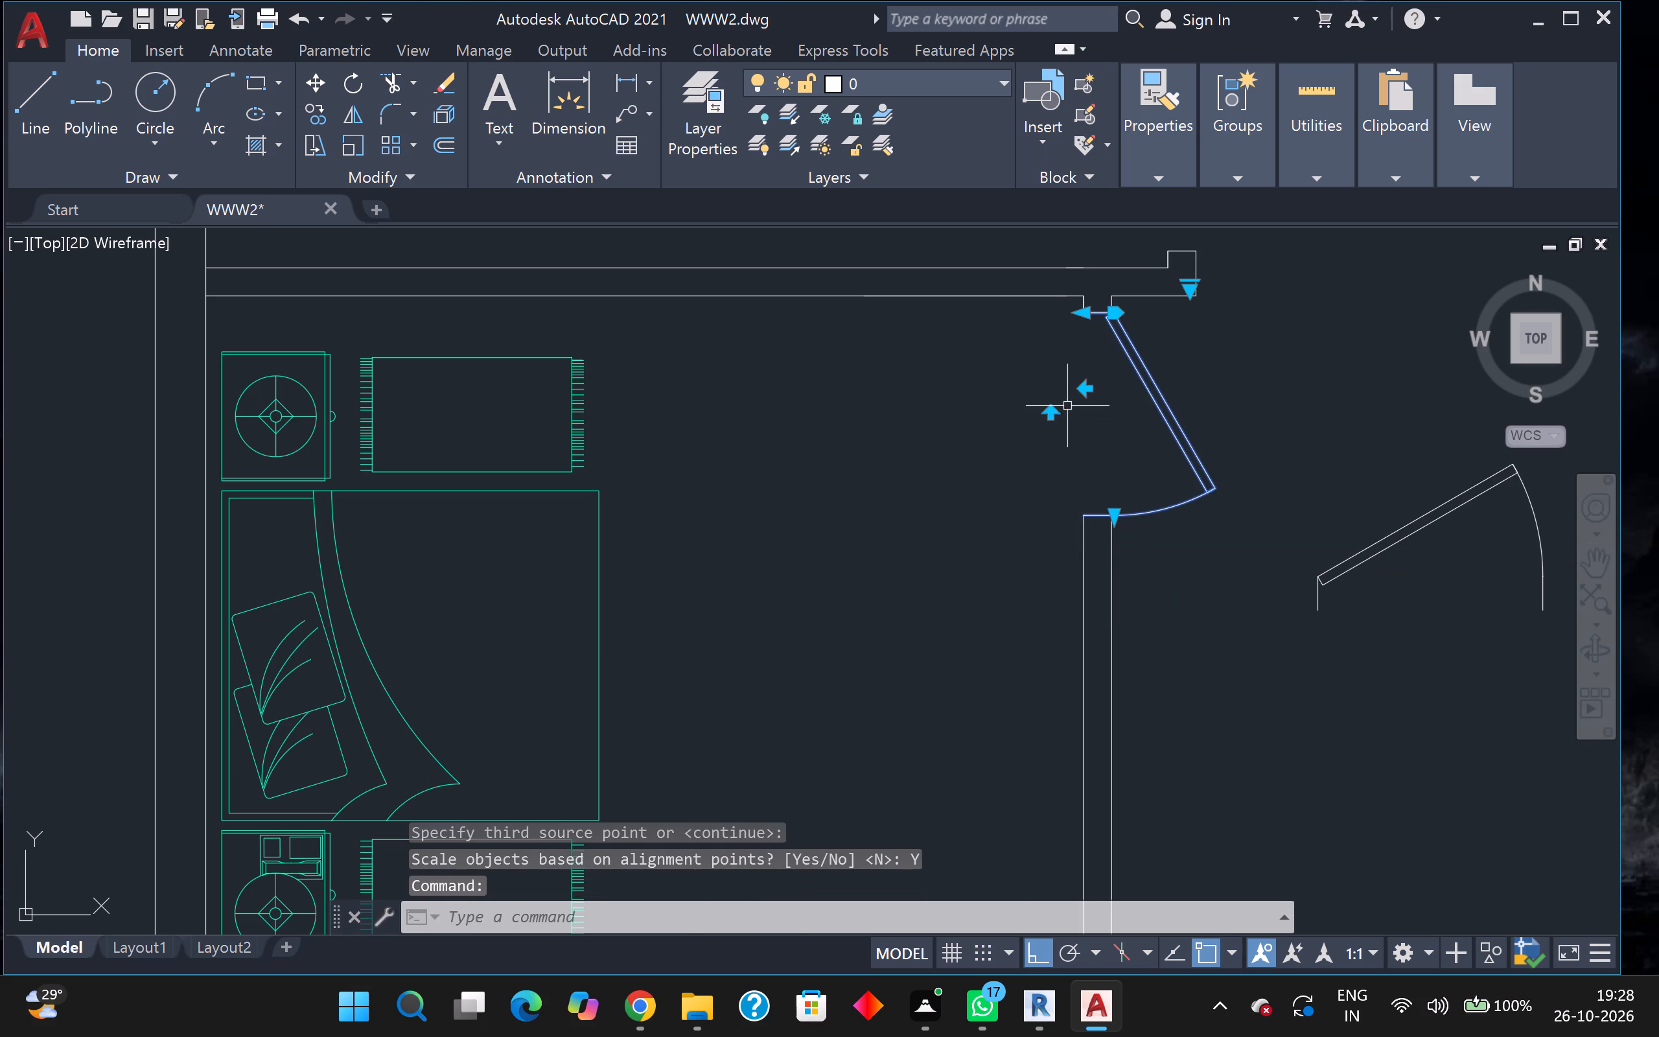
left_click(1083, 393)
scroll(1124, 406, "down", 2)
middle_click_drag(1144, 405, 1119, 516)
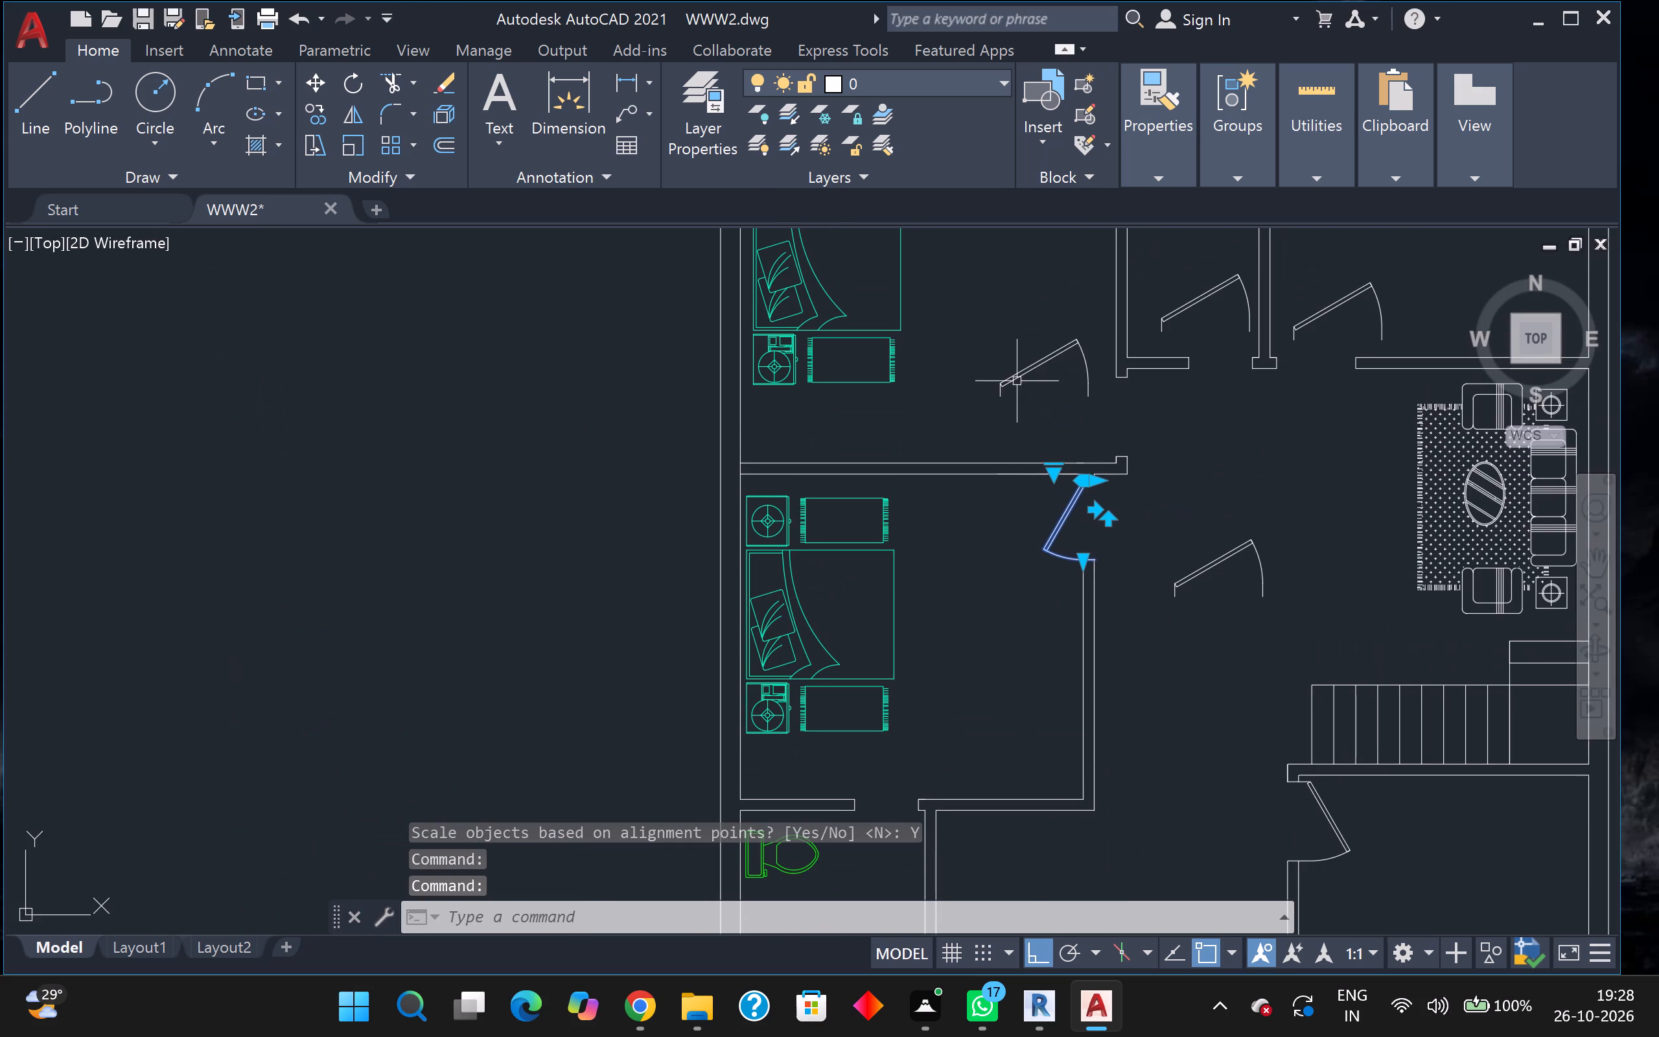
key("Escape")
Align the northern west bedroom's door with scaling into its east opening, hinged at the south jamb and swinging into the bedroom.
left_click(1057, 358)
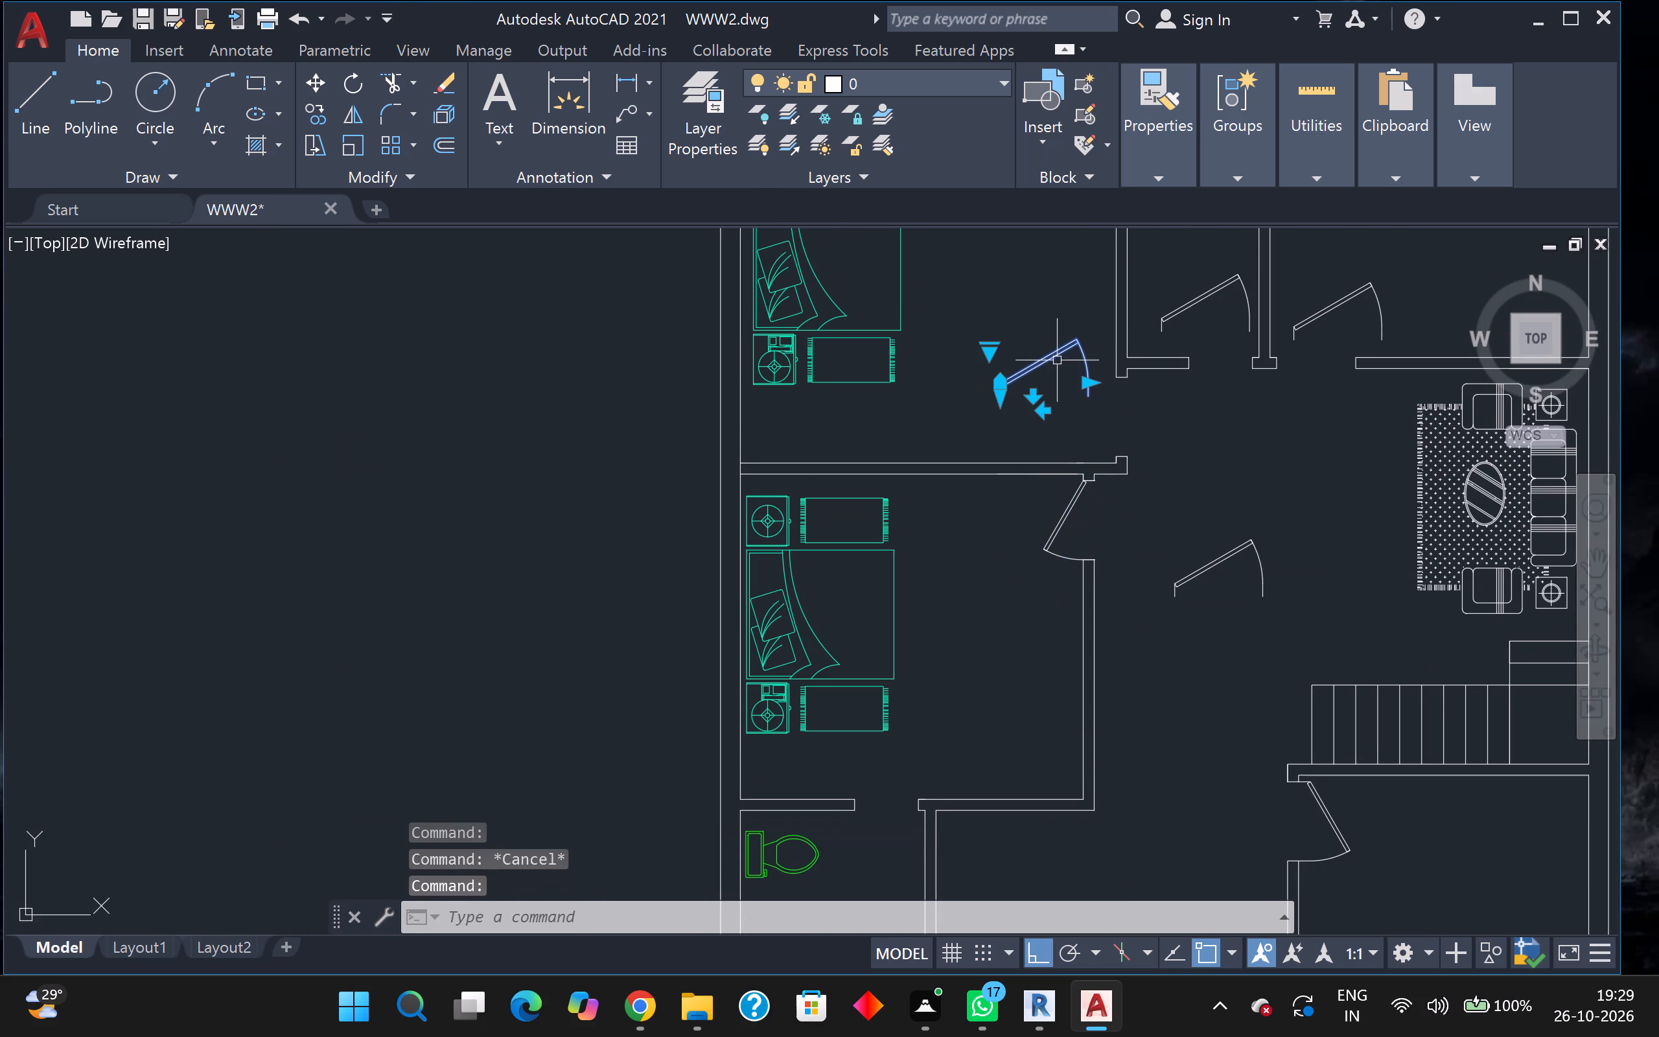
key("space")
scroll(1055, 367, "up", 2)
left_click(920, 452)
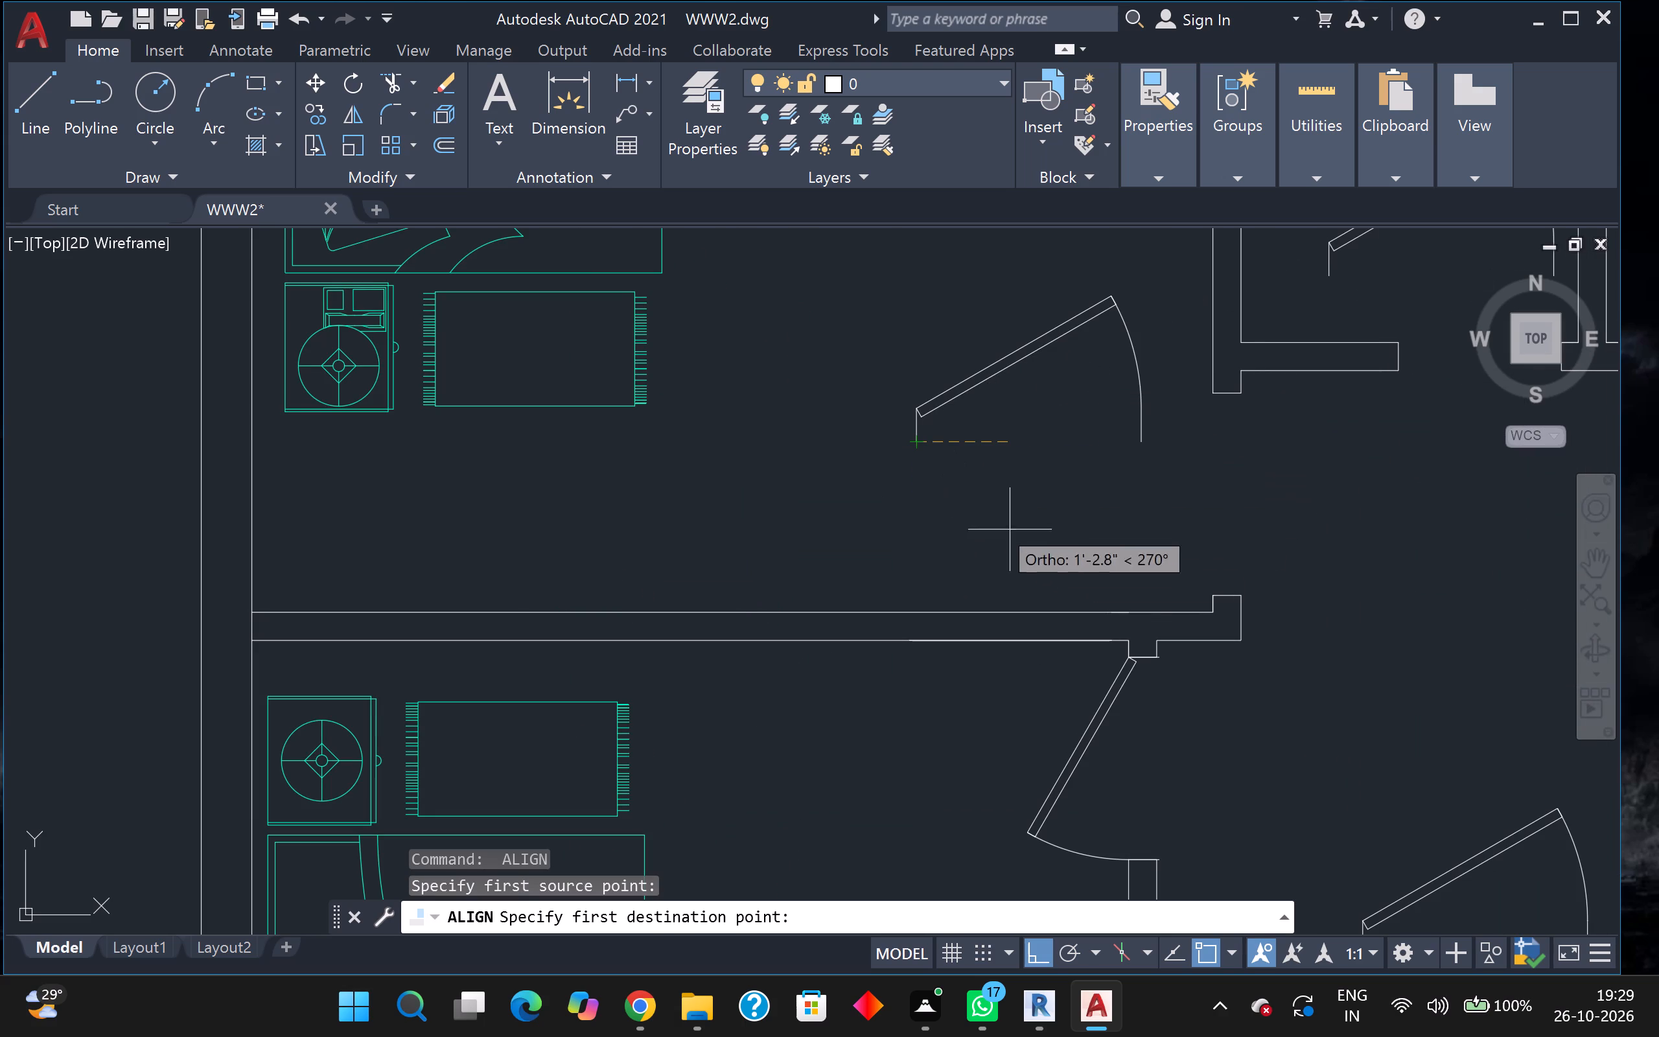
left_click(1211, 587)
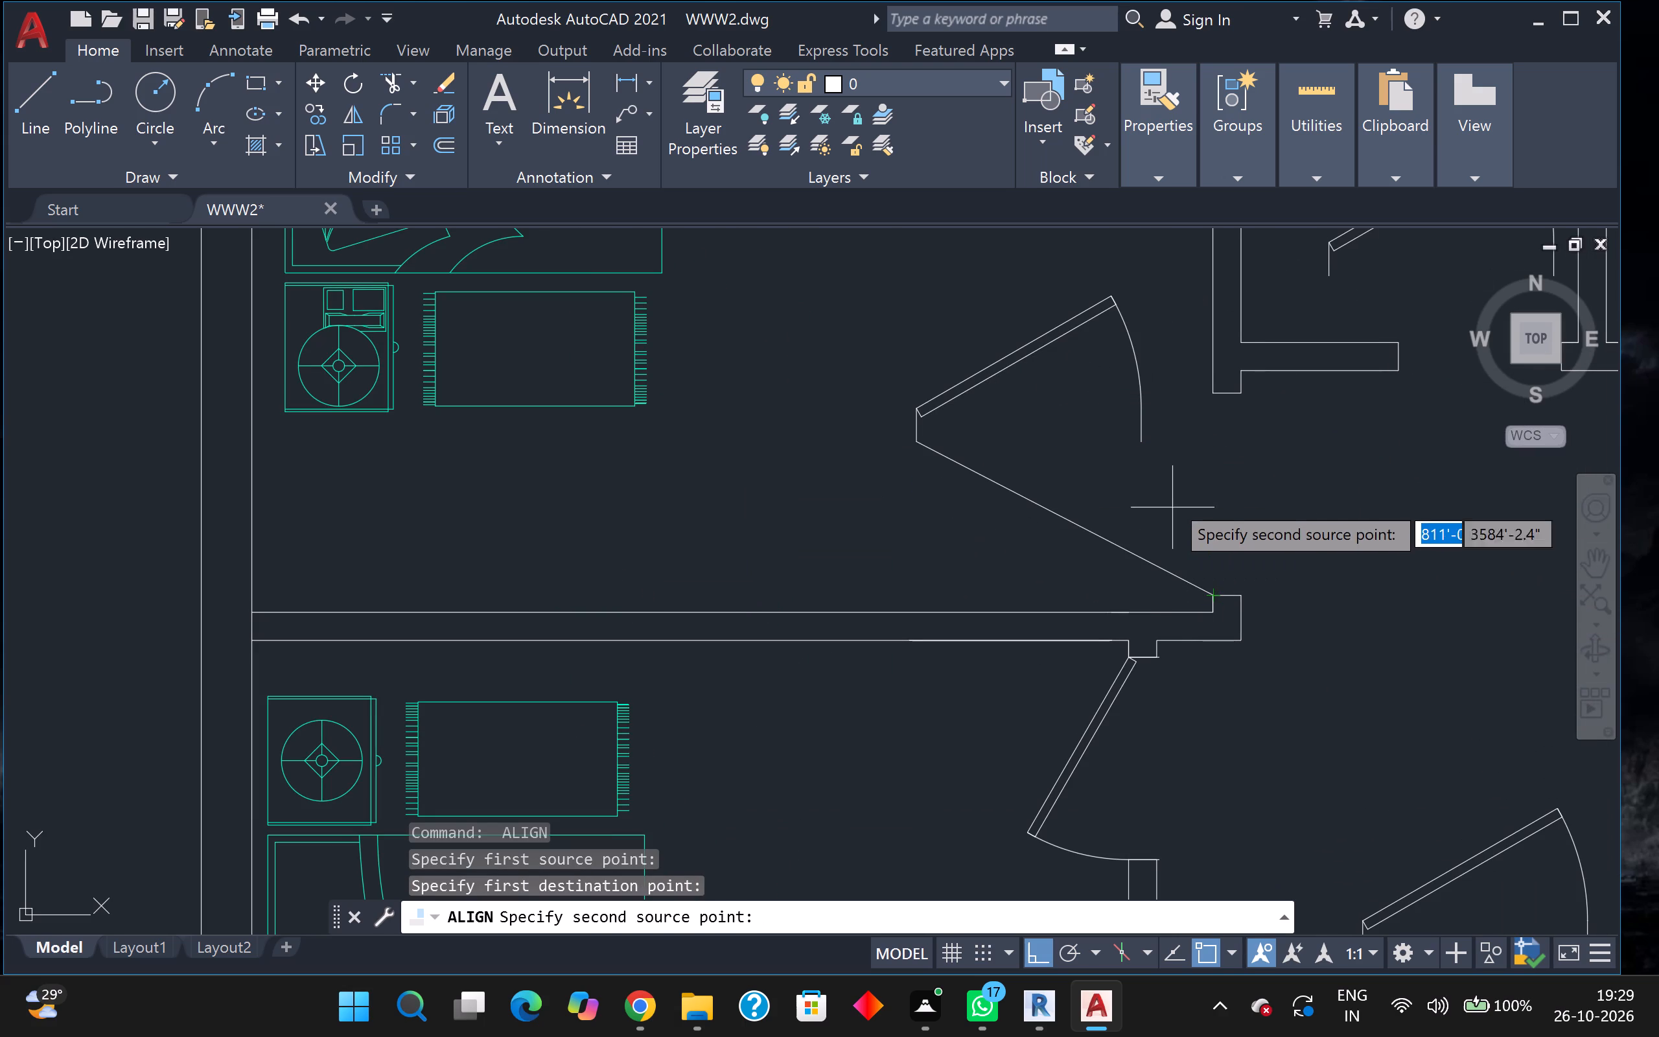
left_click(1141, 451)
left_click(1211, 401)
key("space")
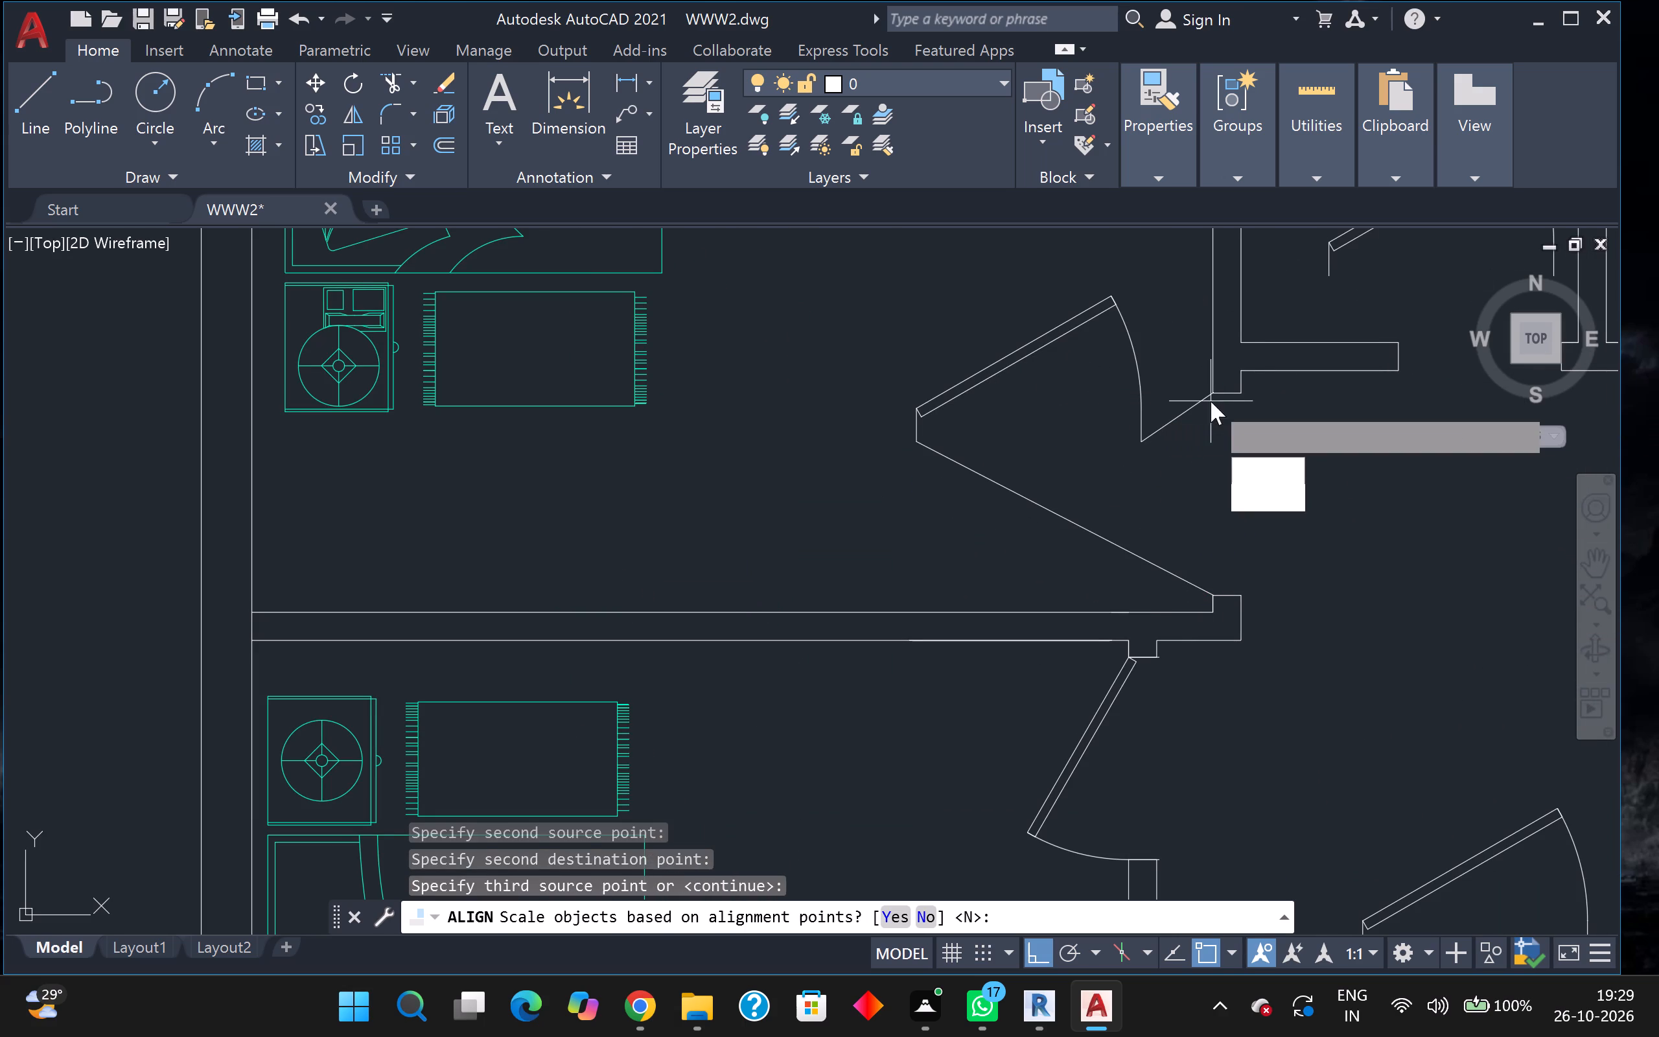
left_click_drag(1244, 459, 1212, 401)
Align the central bathroom's door with scaling to the bathroom-side corners of its south opening, hinged at the east jamb.
scroll(1212, 402, "down", 3)
middle_click_drag(1225, 408, 1088, 456)
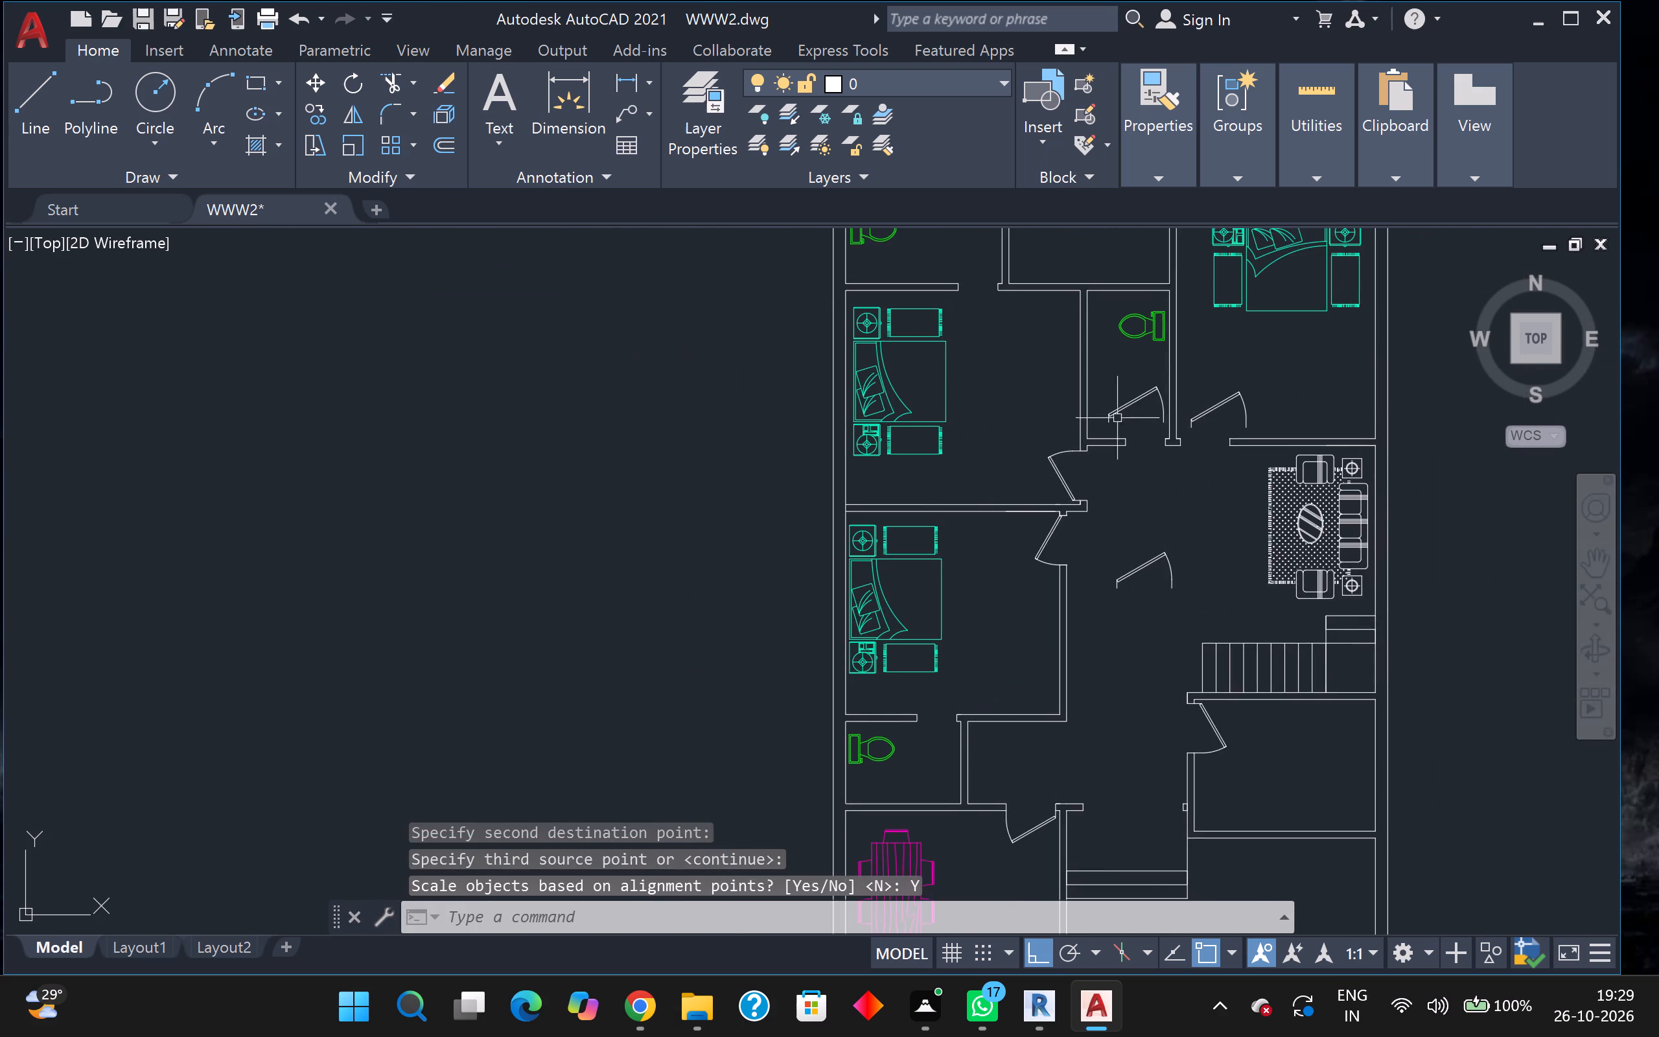
scroll(1131, 410, "up", 1)
left_click(1122, 400)
key("space")
scroll(1124, 406, "up", 2)
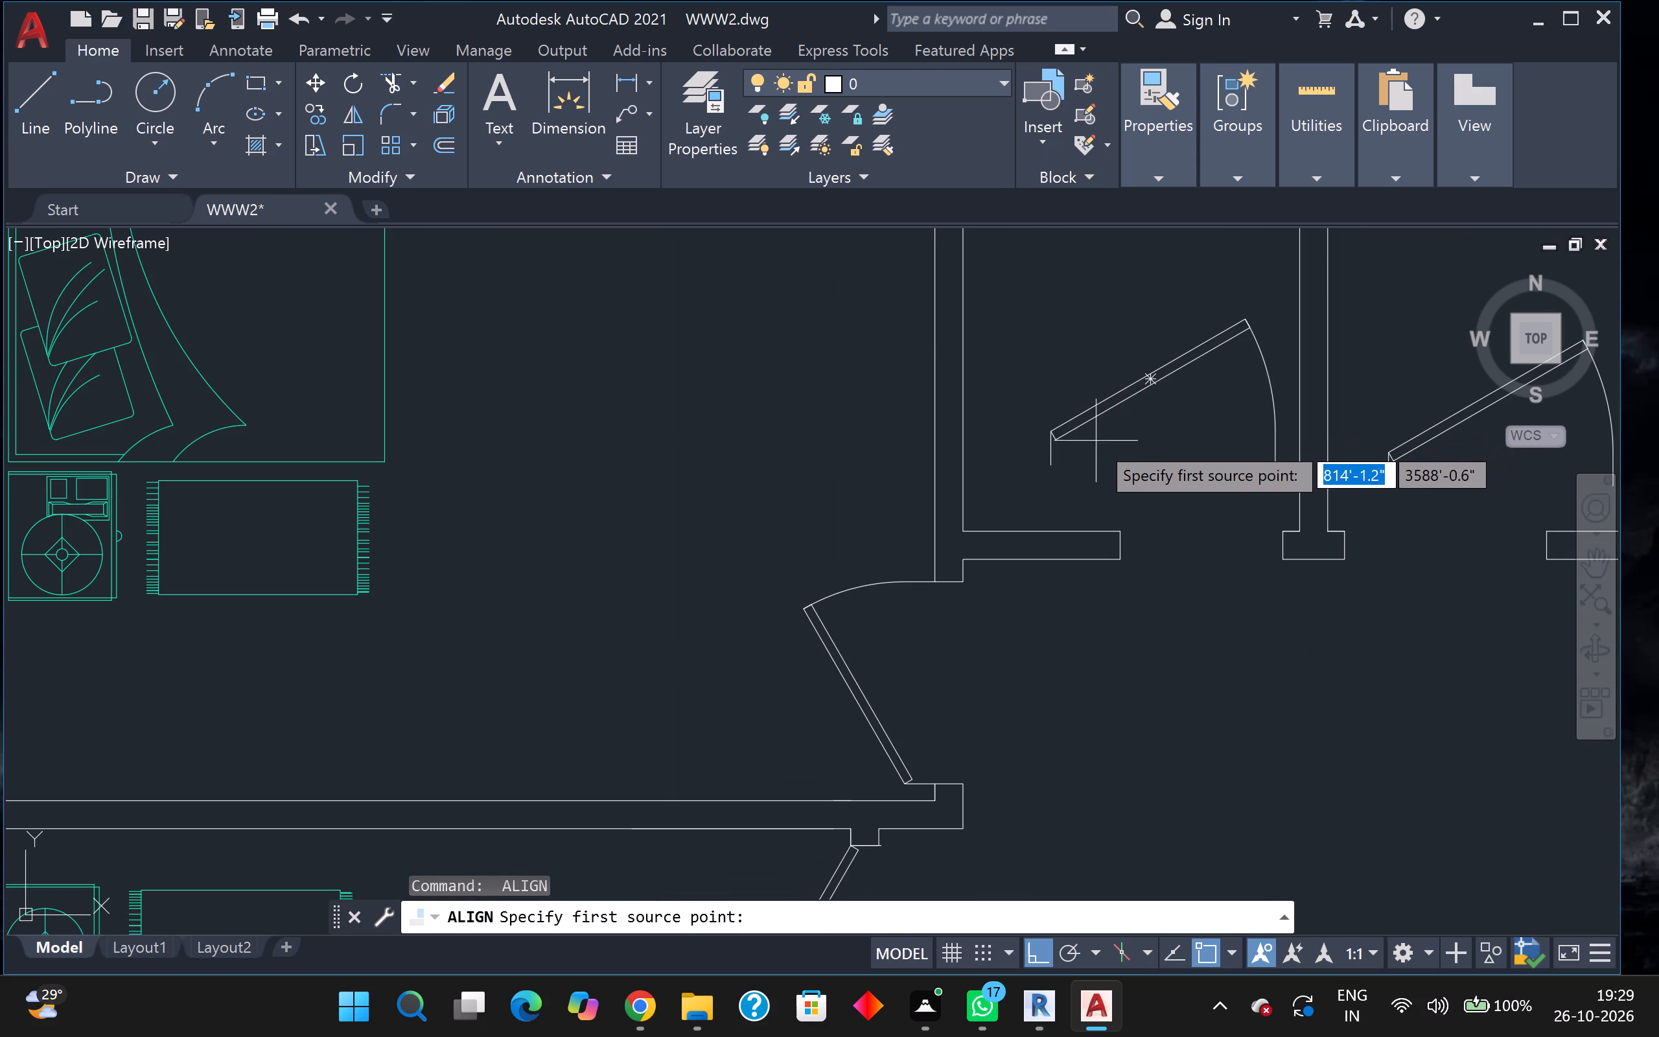
left_click(1043, 467)
left_click(1283, 526)
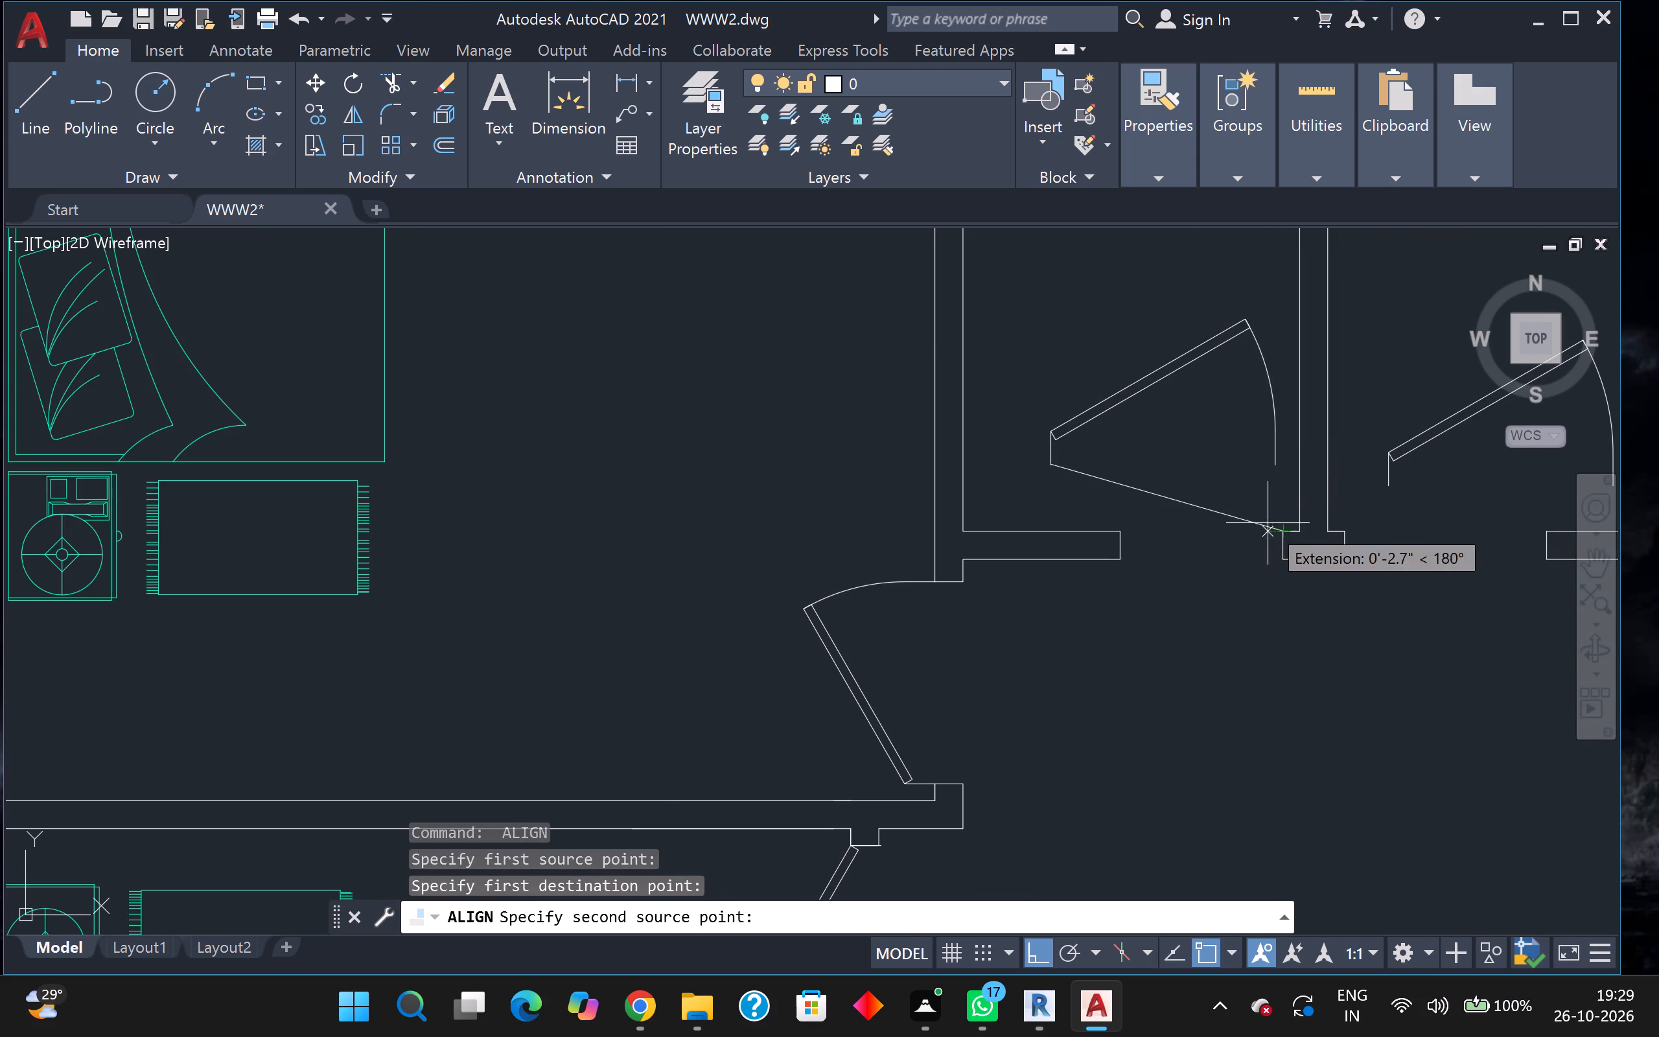
left_click_drag(1272, 464, 1266, 465)
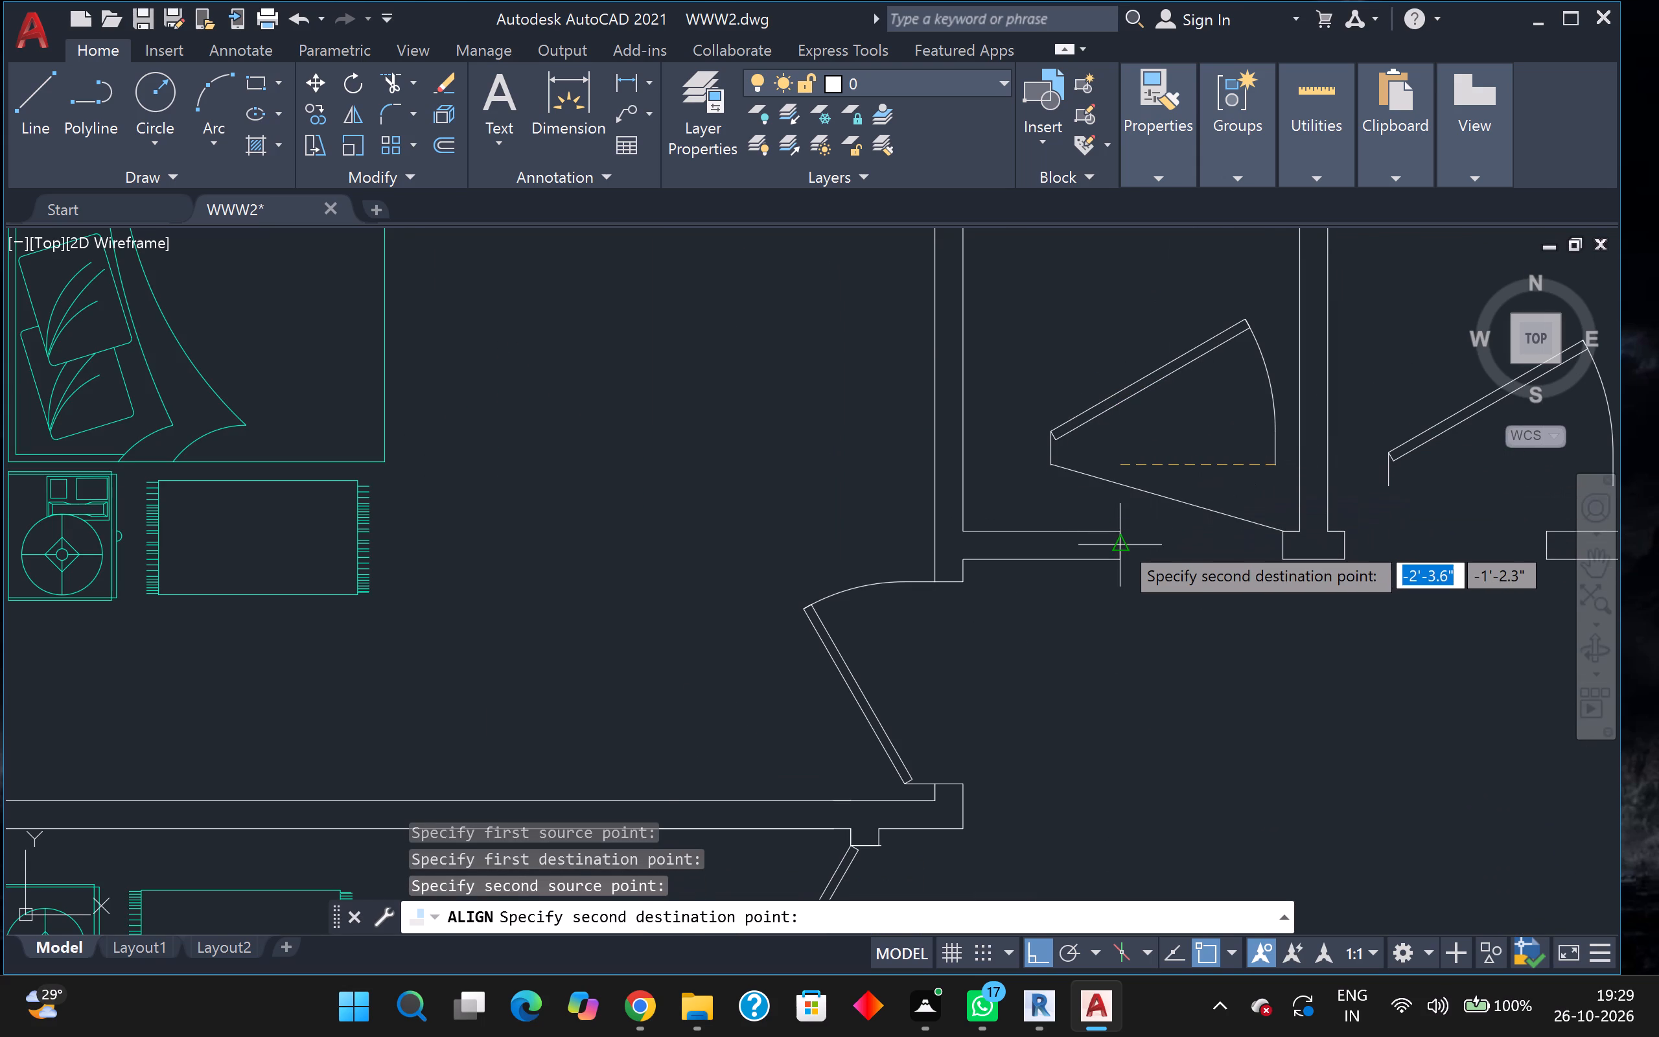
left_click(1121, 529)
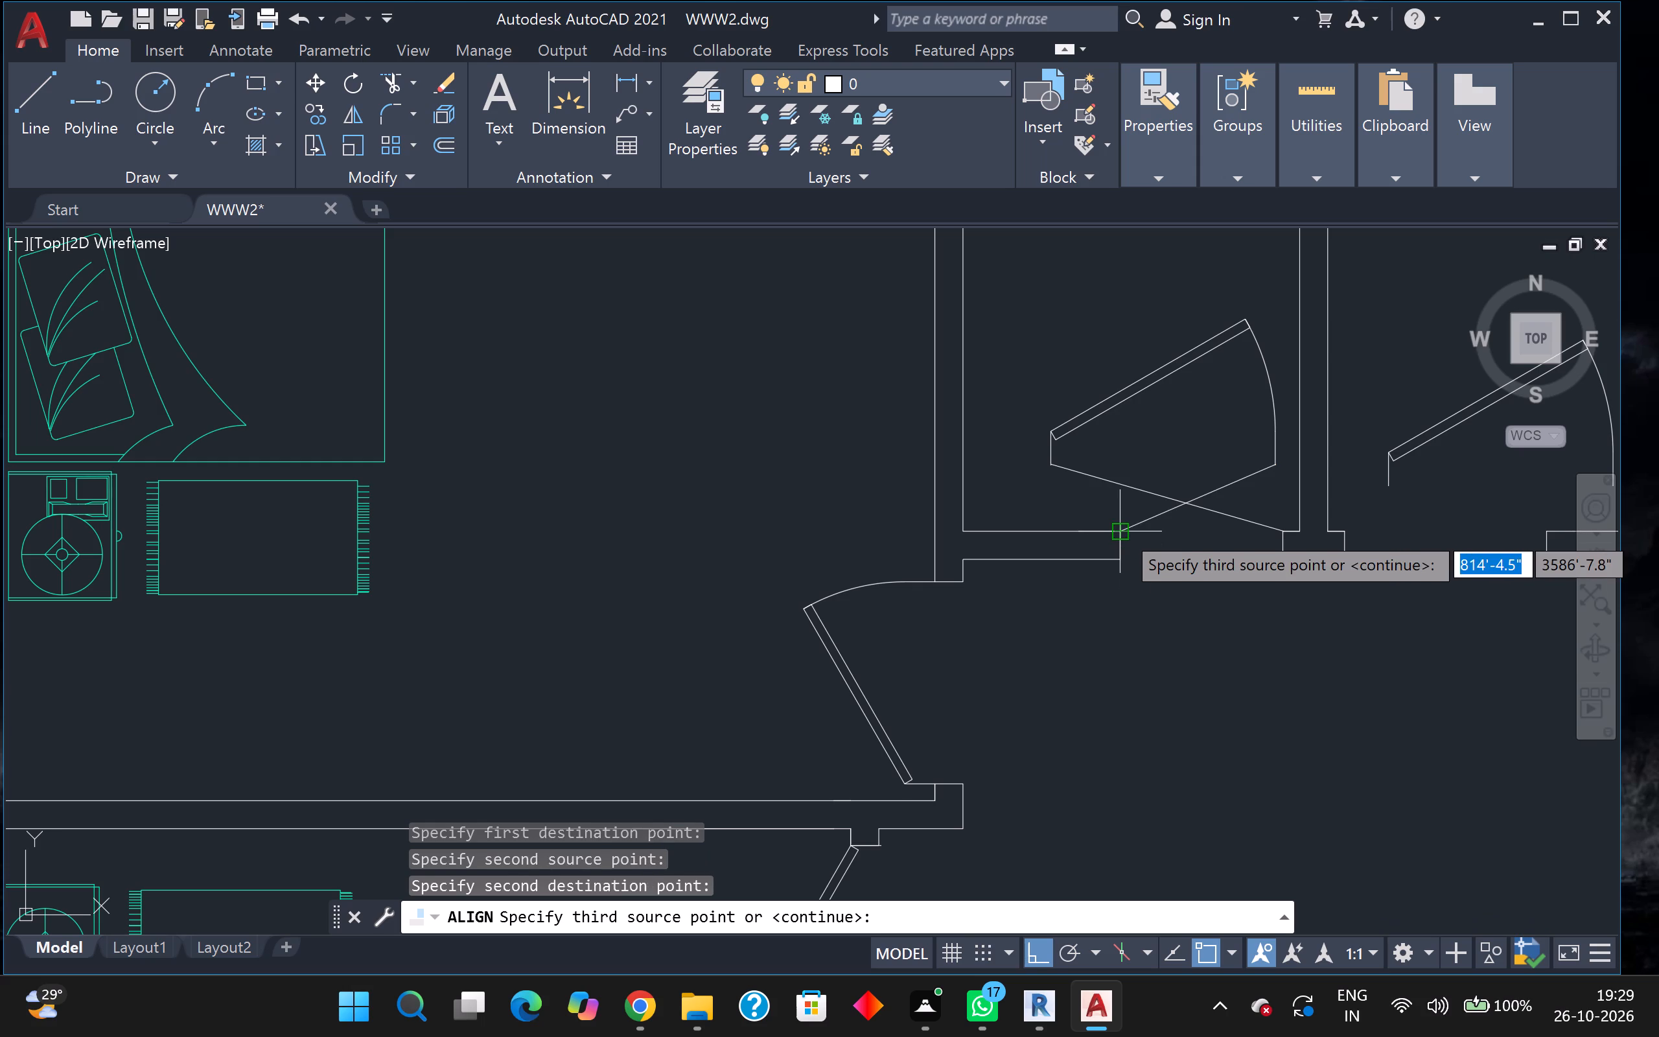
key("space")
left_click_drag(1193, 592, 1121, 531)
Flip the central bathroom's door so it swings into the bathroom, keeping its hinge at the east jamb.
scroll(1131, 531, "down", 1)
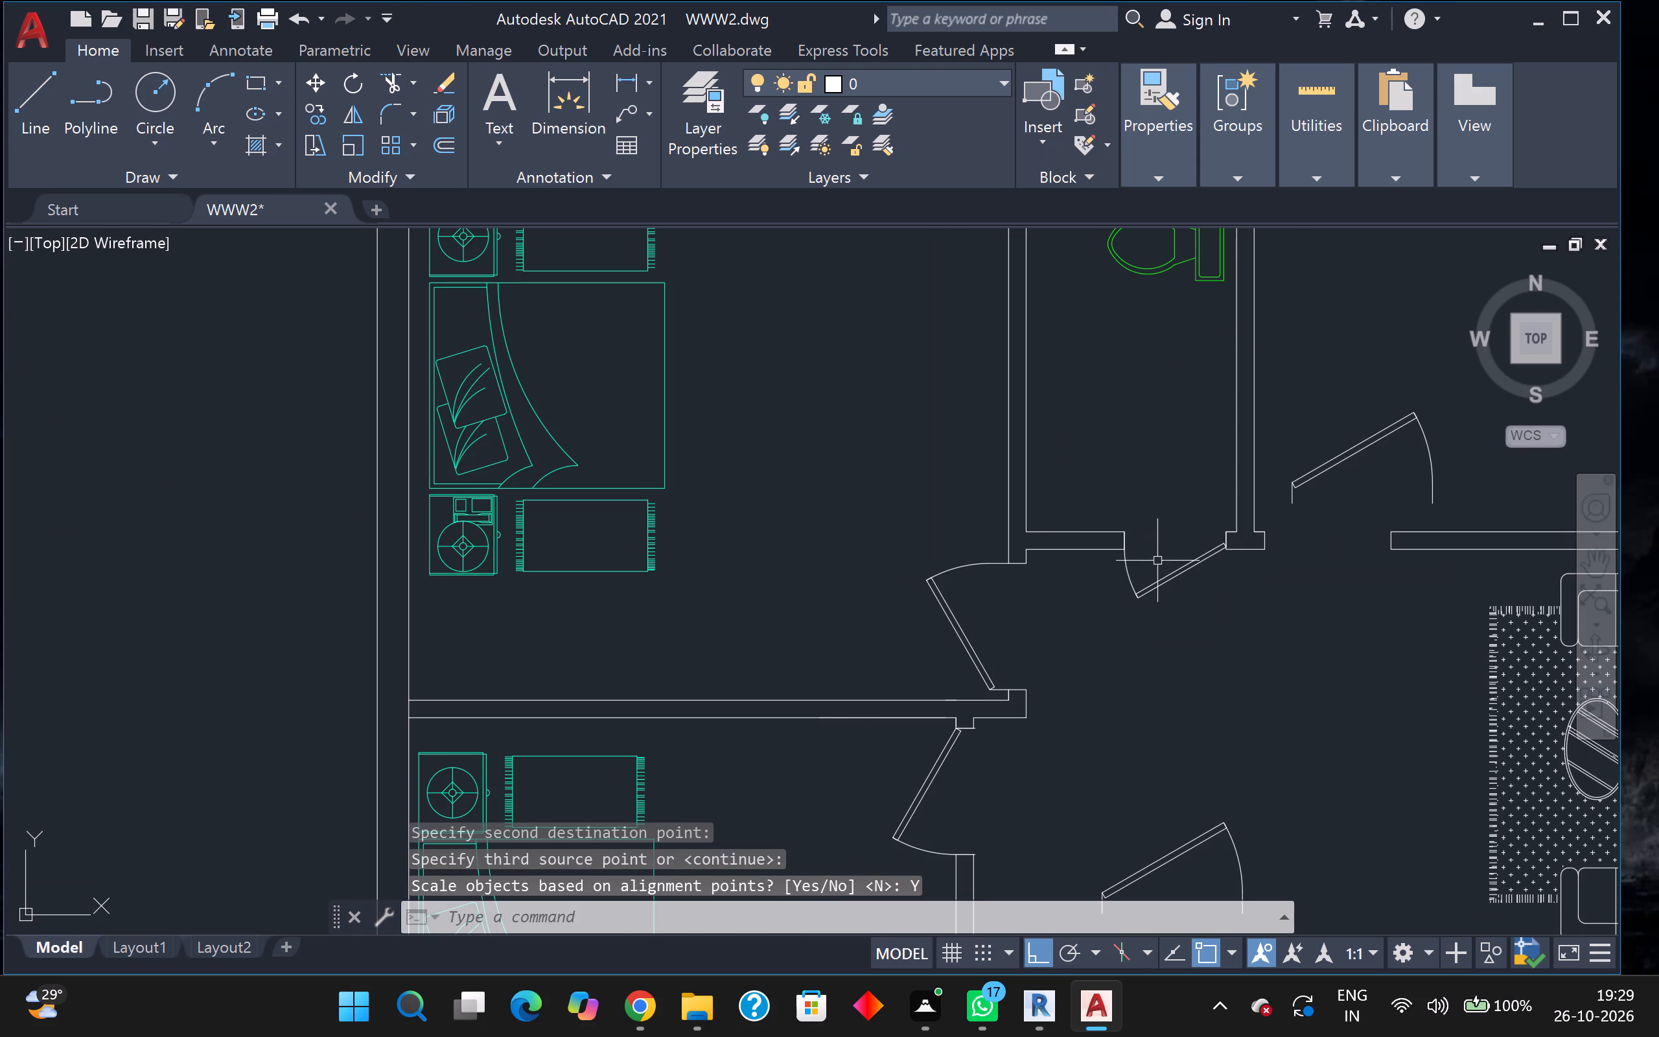
left_click(1166, 573)
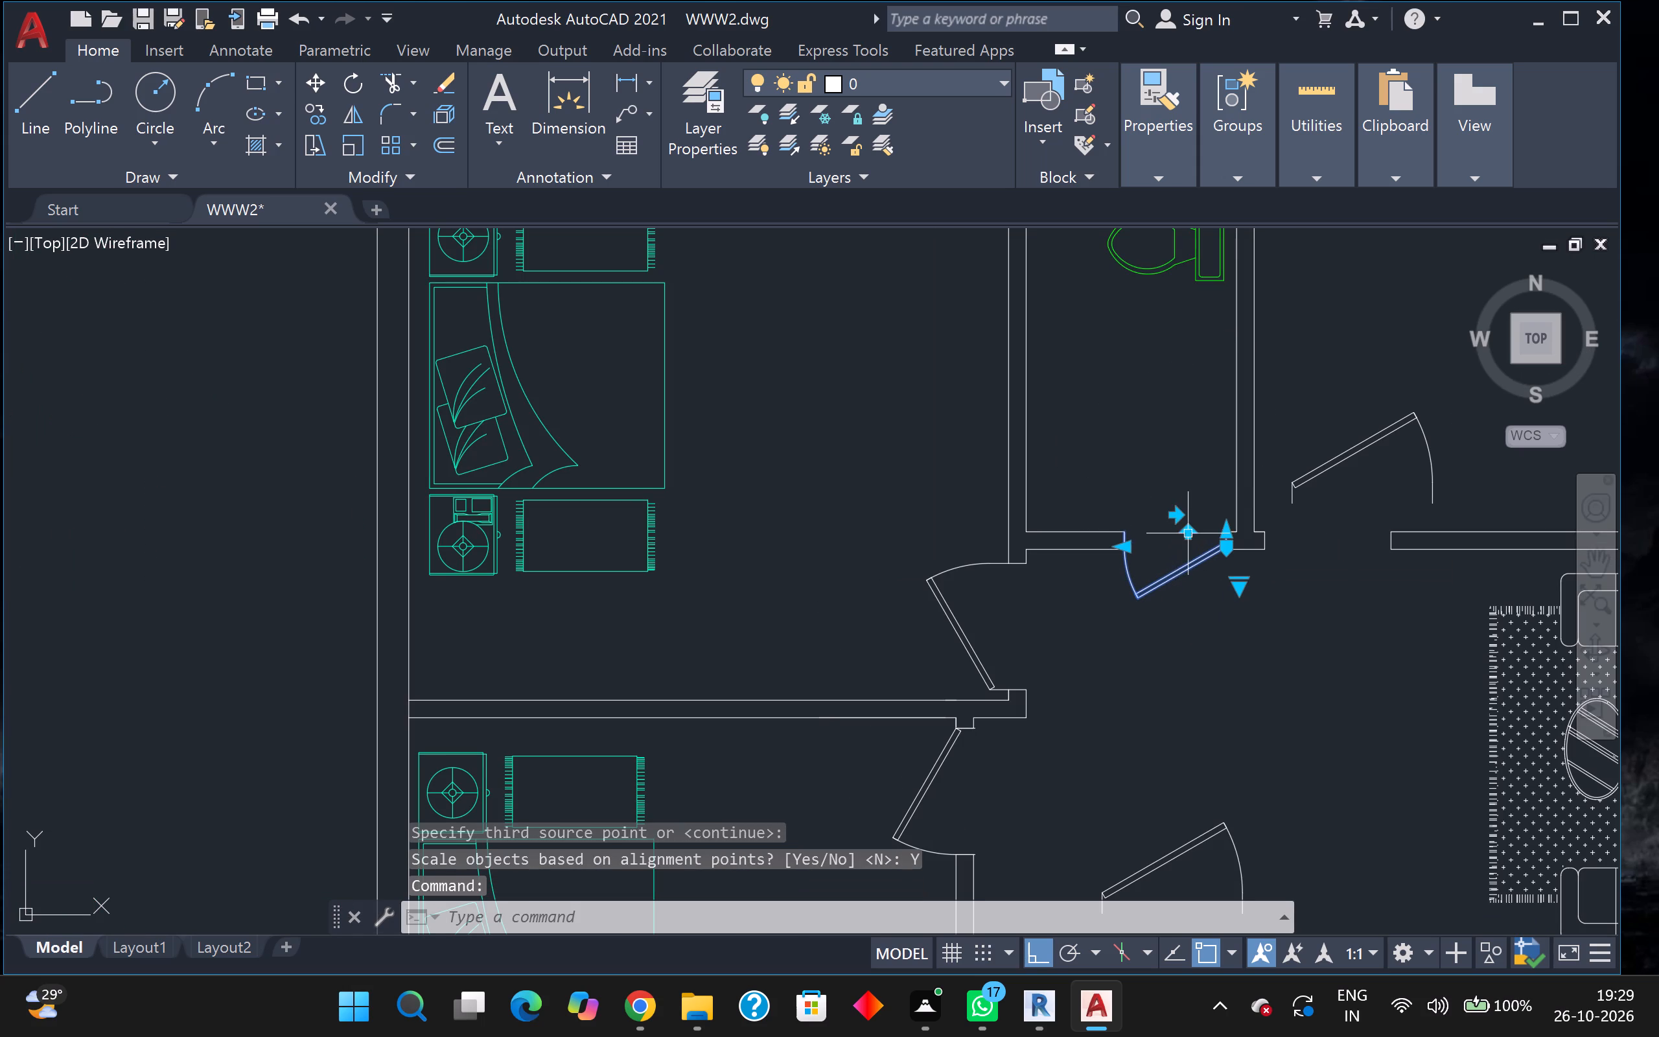
left_click(1182, 538)
scroll(1181, 559, "down", 2)
middle_click_drag(1197, 573, 1042, 583)
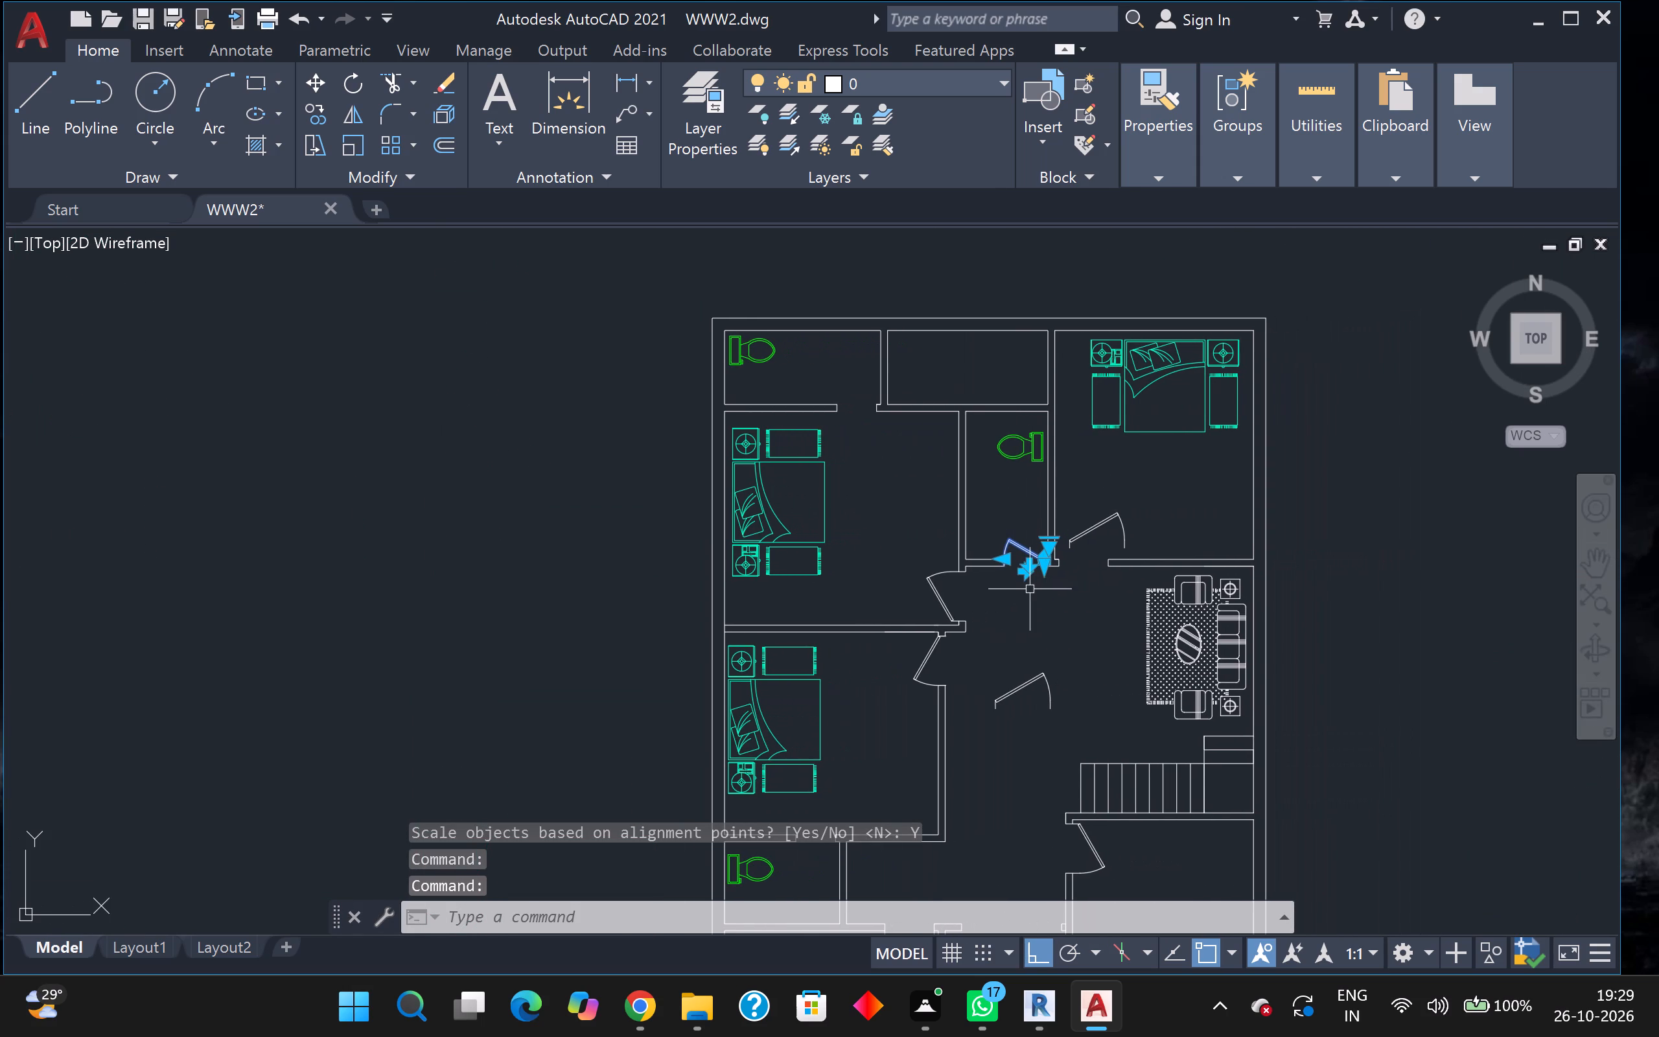
key("Escape")
Align the northeast bedroom's door with scaling into its south opening, hinged at the west jamb and swinging into the bedroom.
left_click(1120, 526)
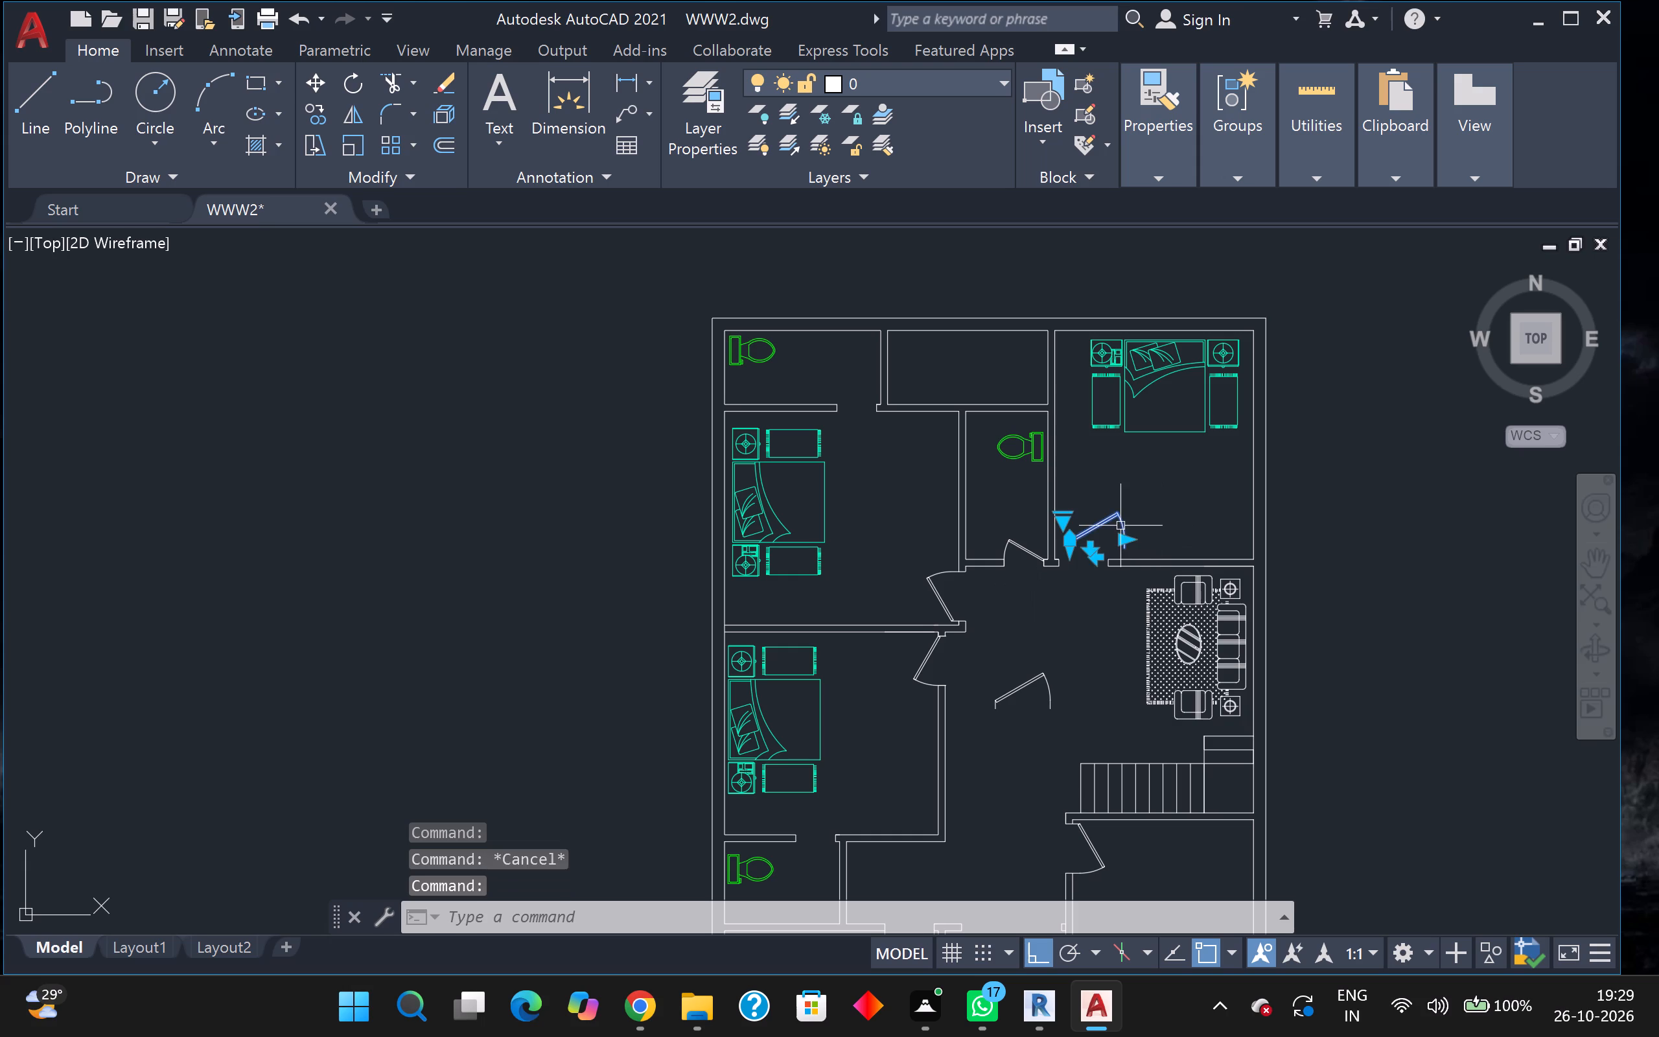
key("space")
scroll(1120, 526, "up", 3)
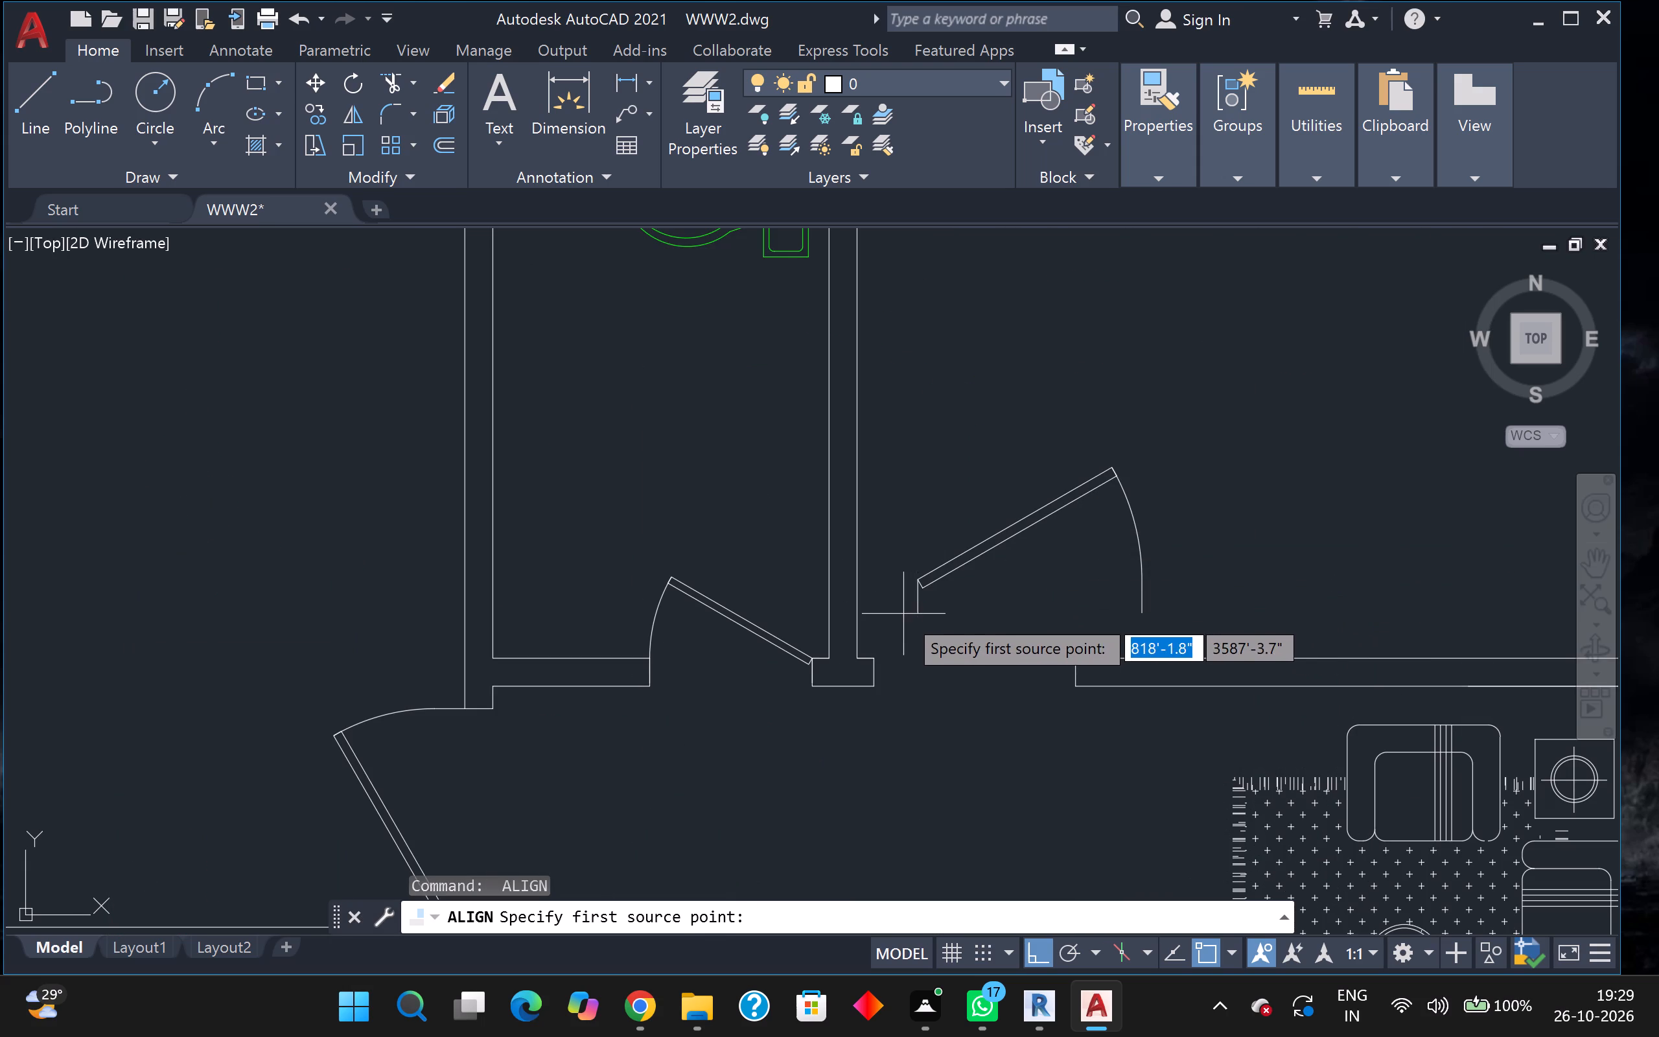
left_click(922, 625)
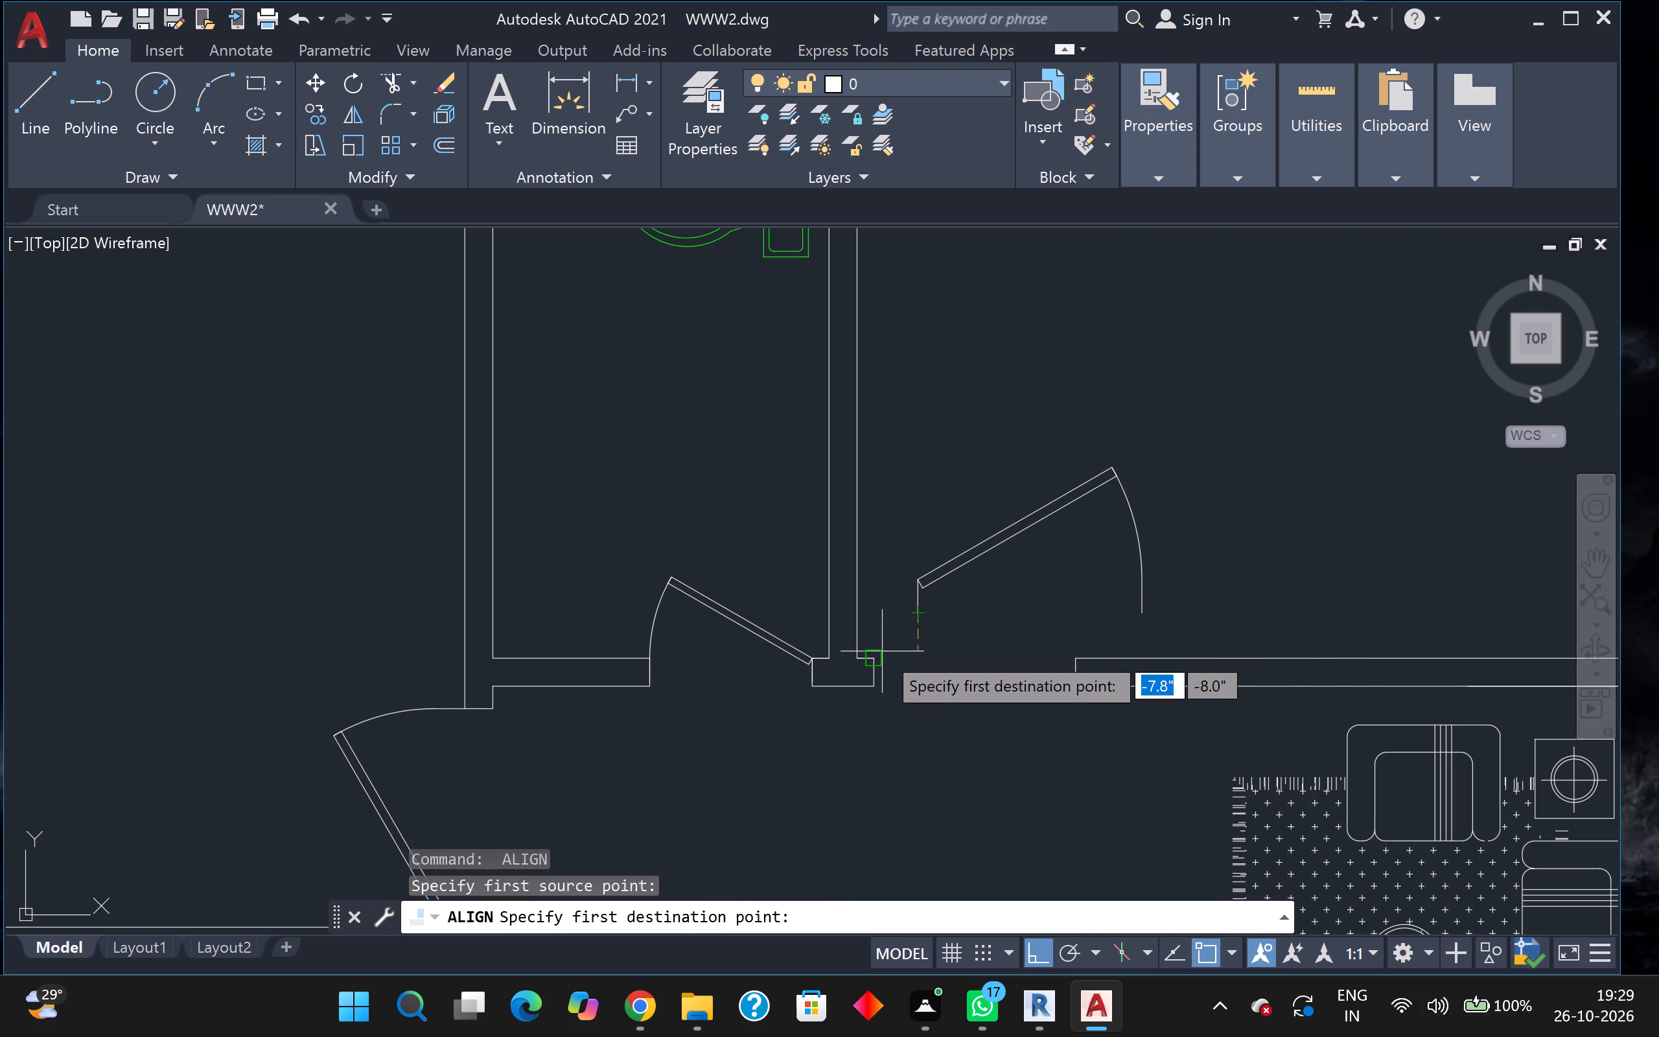
left_click(882, 651)
left_click(1134, 611)
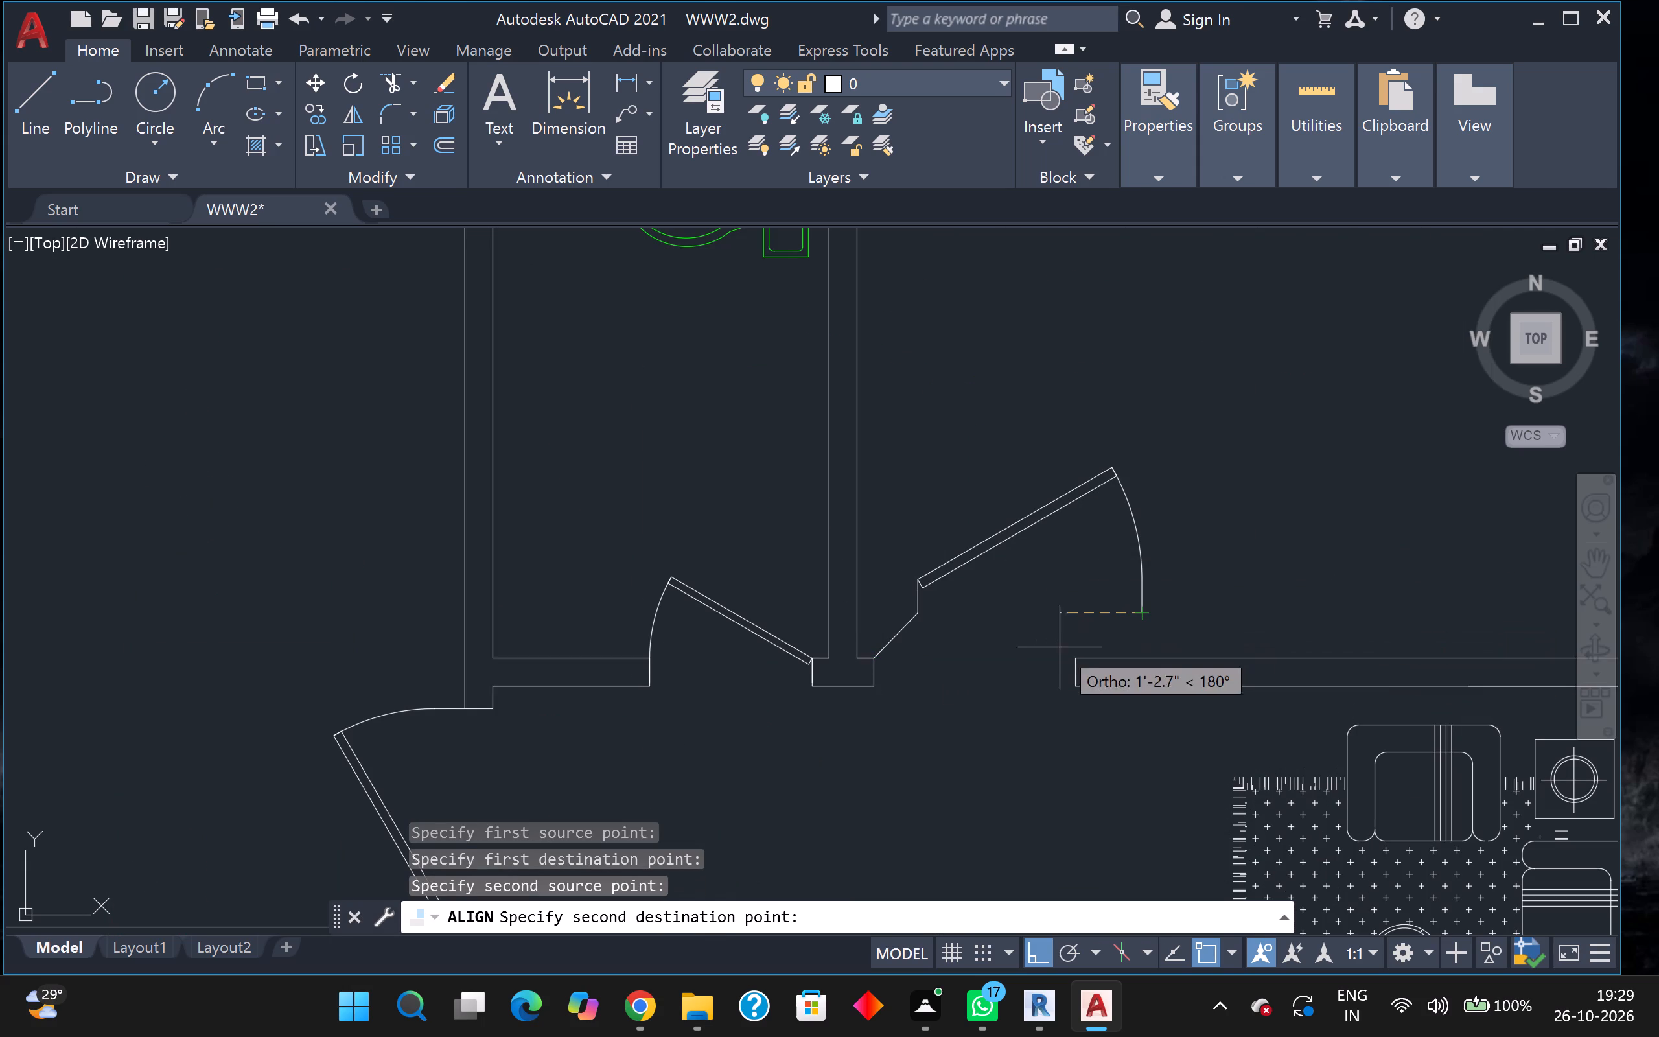
left_click(1074, 653)
key("space")
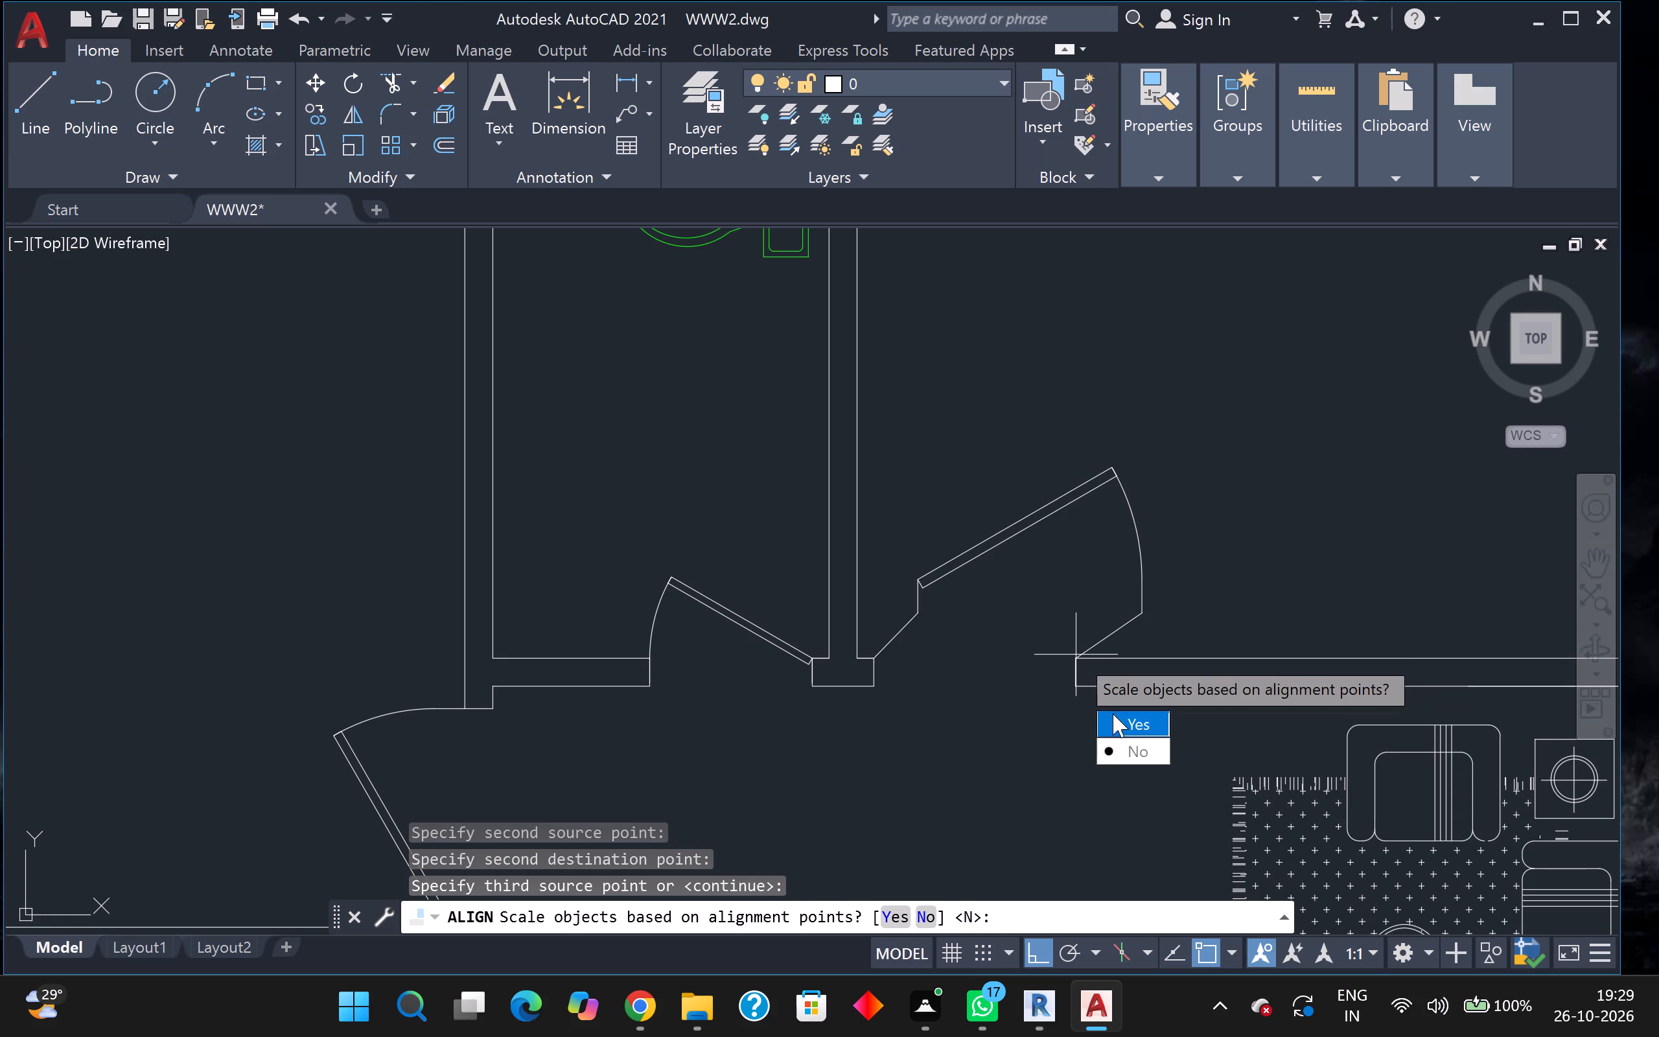
left_click_drag(1113, 714, 1077, 655)
Align the loose hall door with scaling into the southwest bathroom's north opening, hinged at the east jamb and swinging into the bathroom.
scroll(1077, 655, "down", 3)
middle_click_drag(1072, 679, 1085, 502)
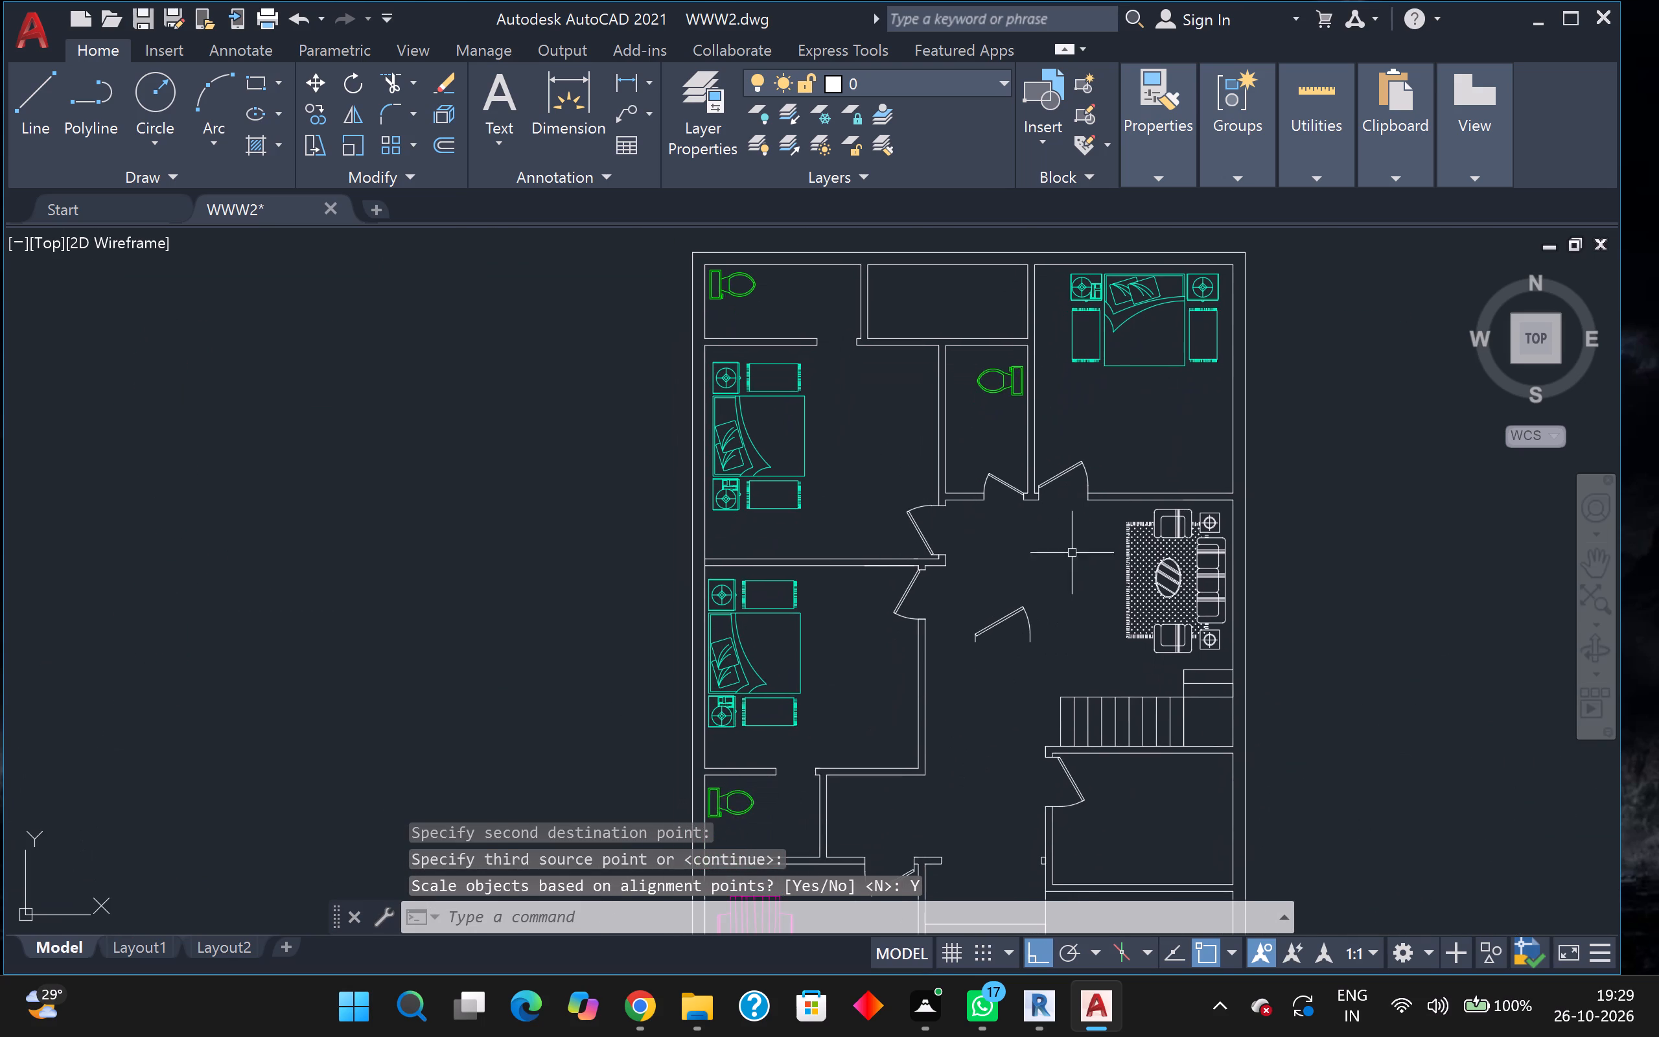
scroll(1035, 572, "up", 1)
scroll(1021, 595, "down", 1)
middle_click_drag(1021, 595, 1108, 388)
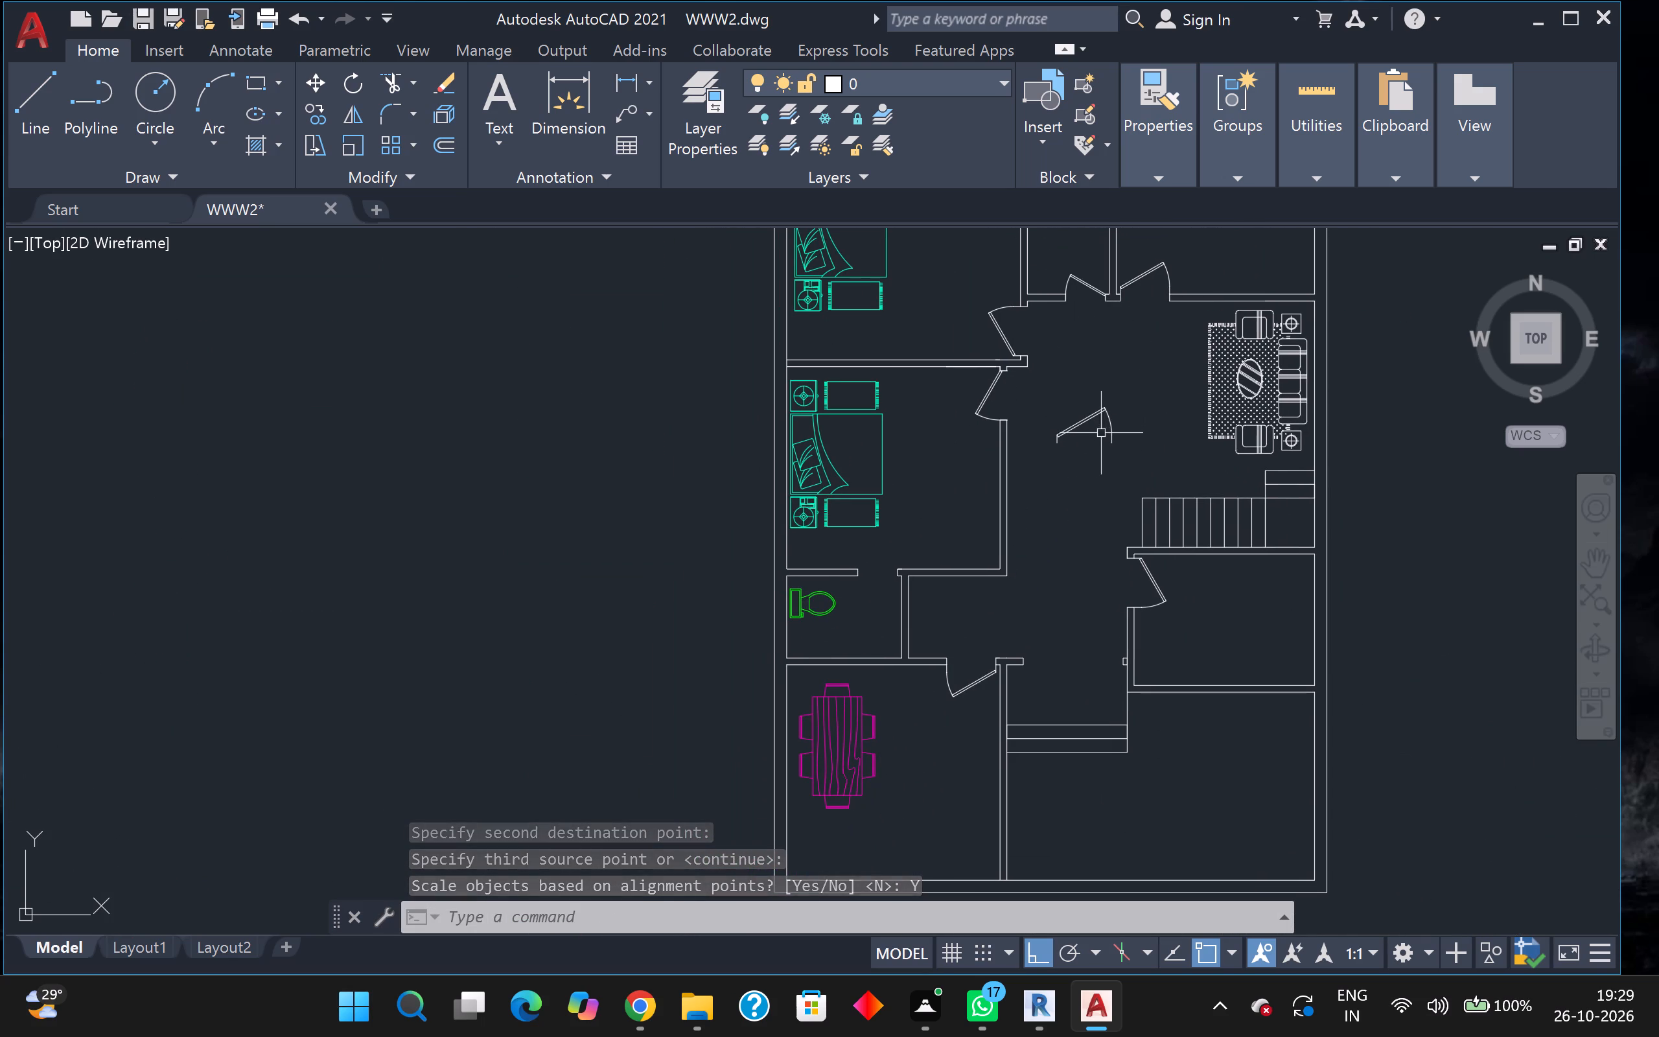
scroll(1098, 426, "down", 1)
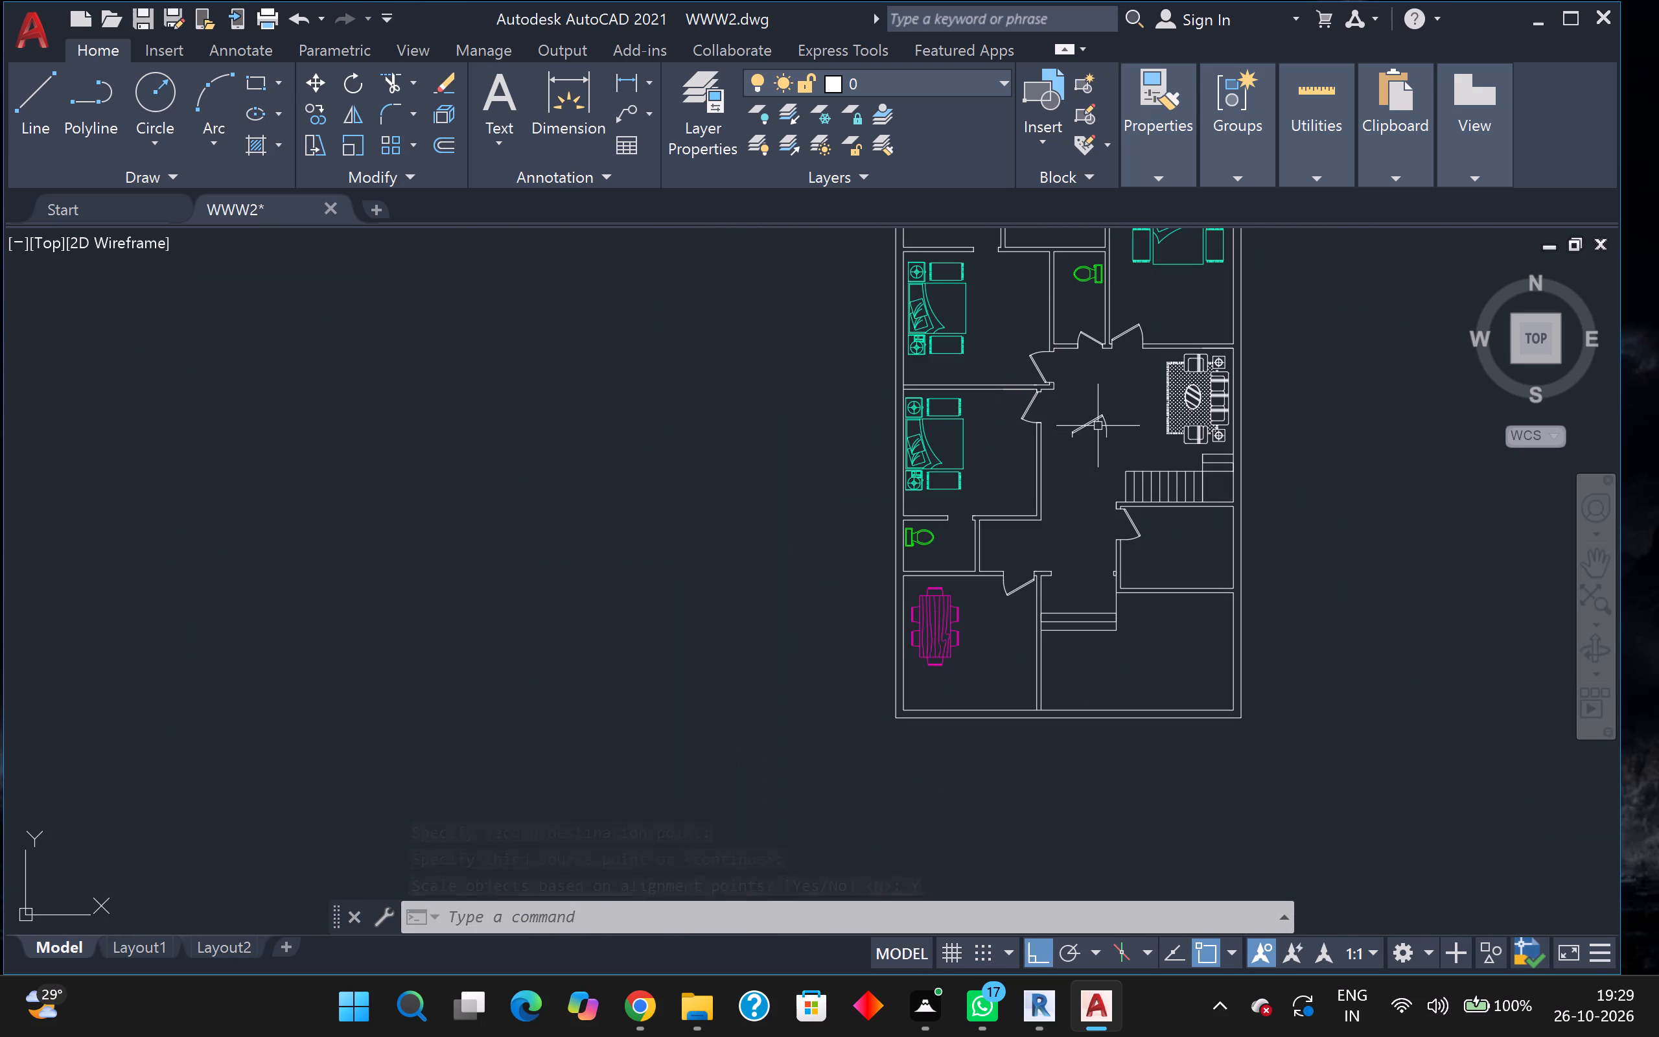
scroll(1098, 426, "up", 1)
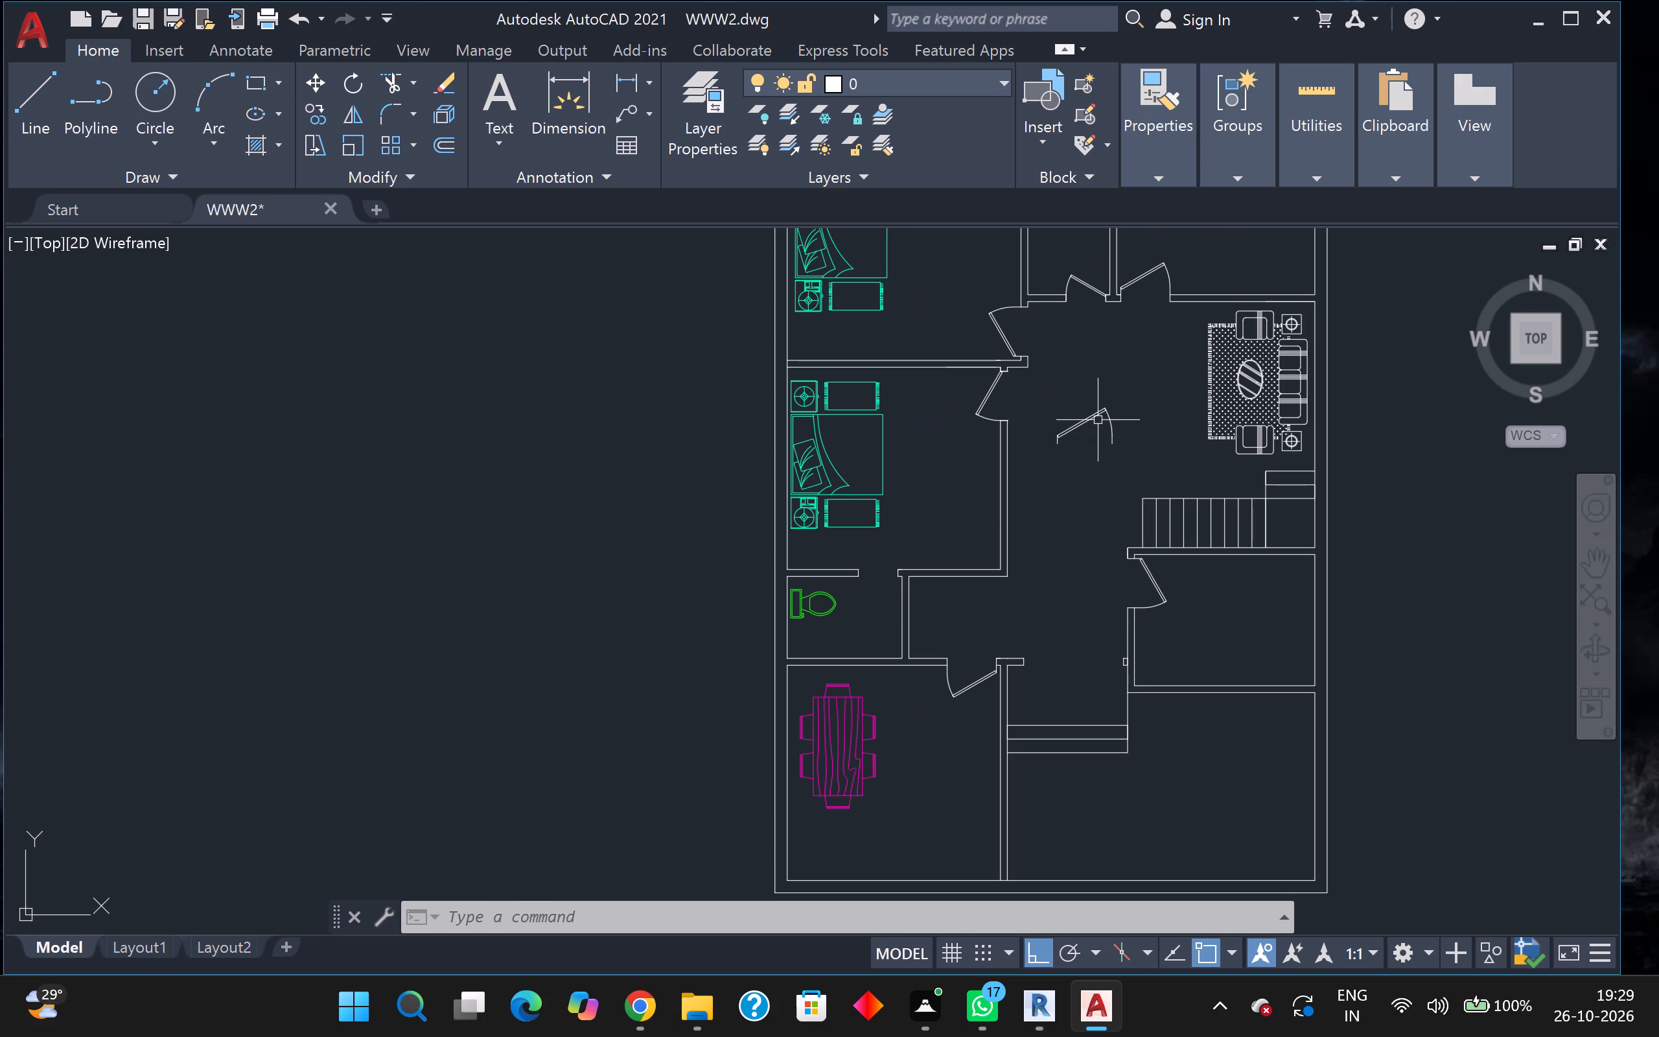
left_click(1094, 420)
type("al")
key("Return")
scroll(1094, 422, "up", 2)
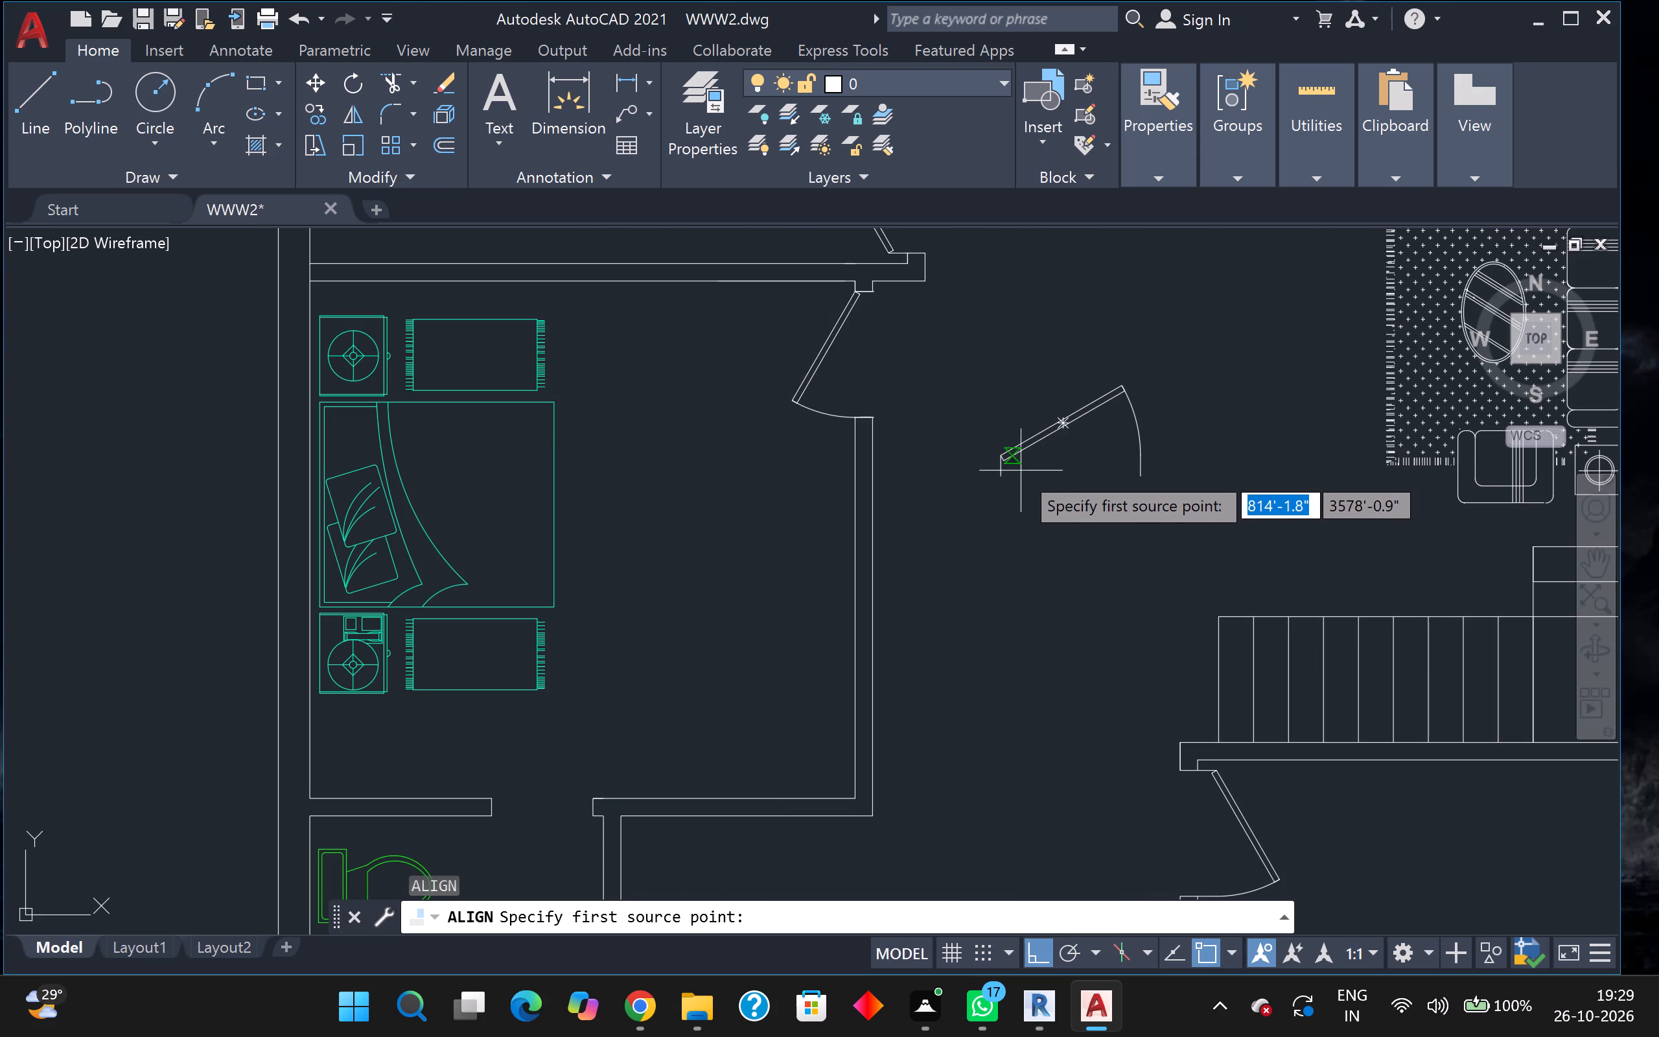
left_click(1003, 479)
middle_click_drag(1000, 481, 1181, 427)
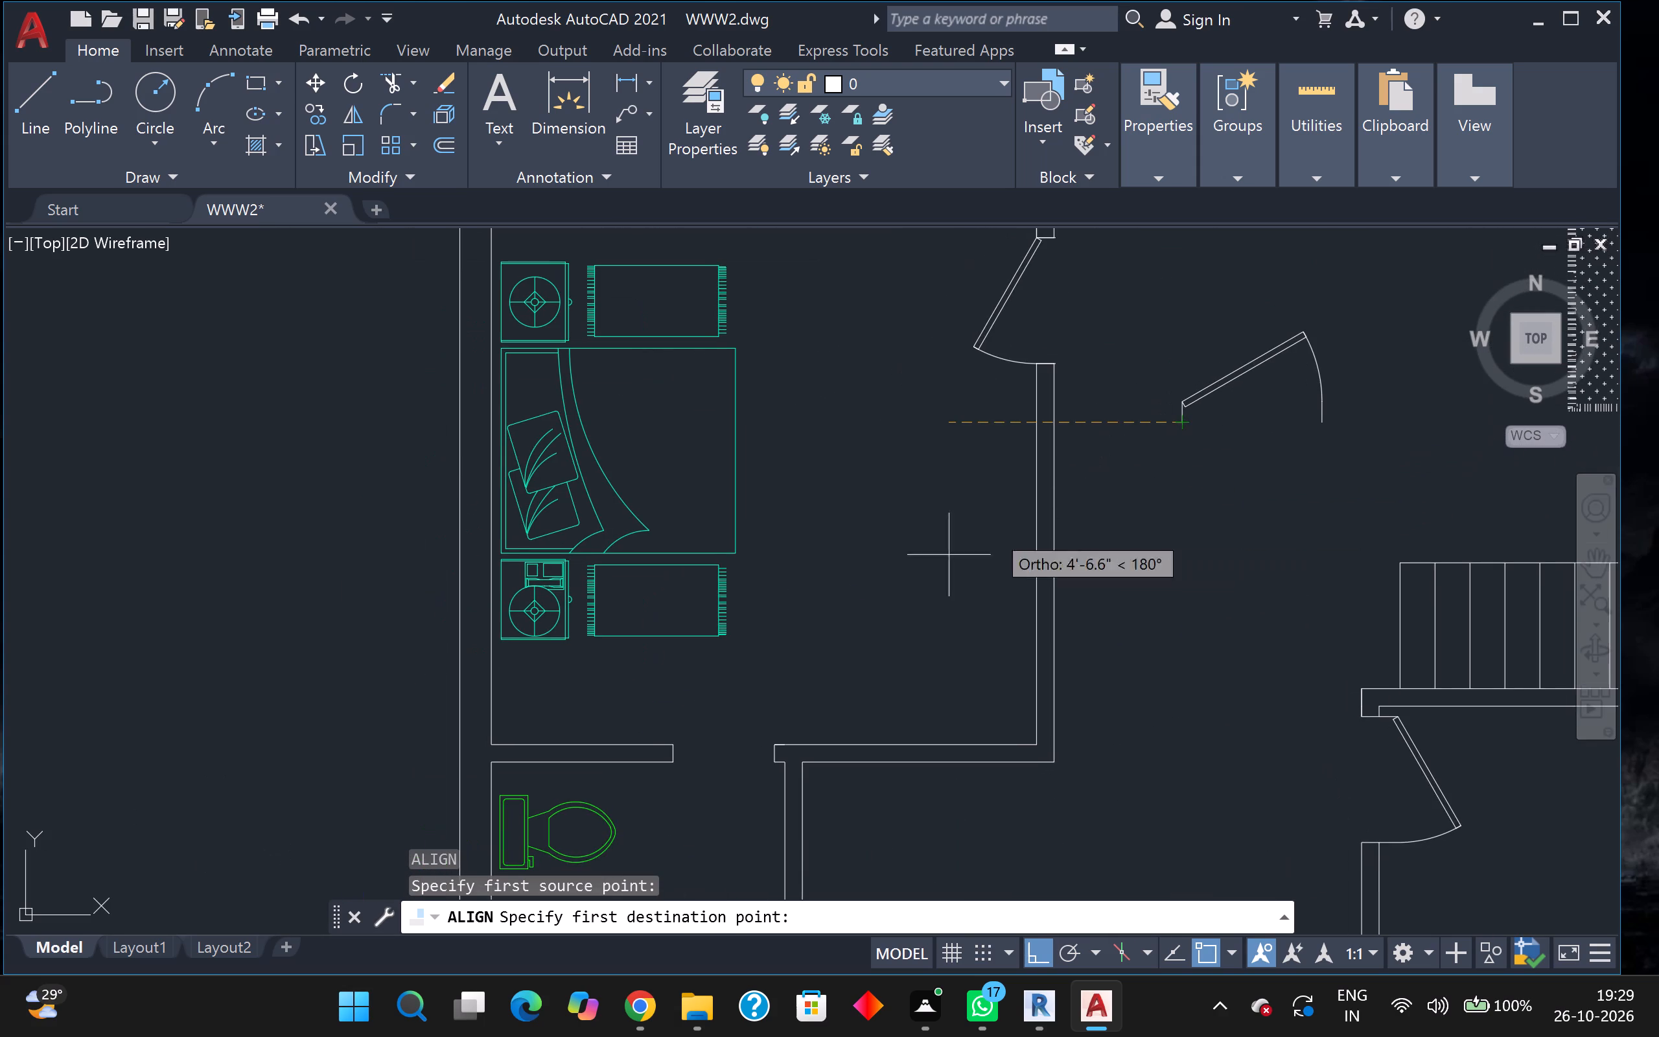
scroll(909, 605, "up", 1)
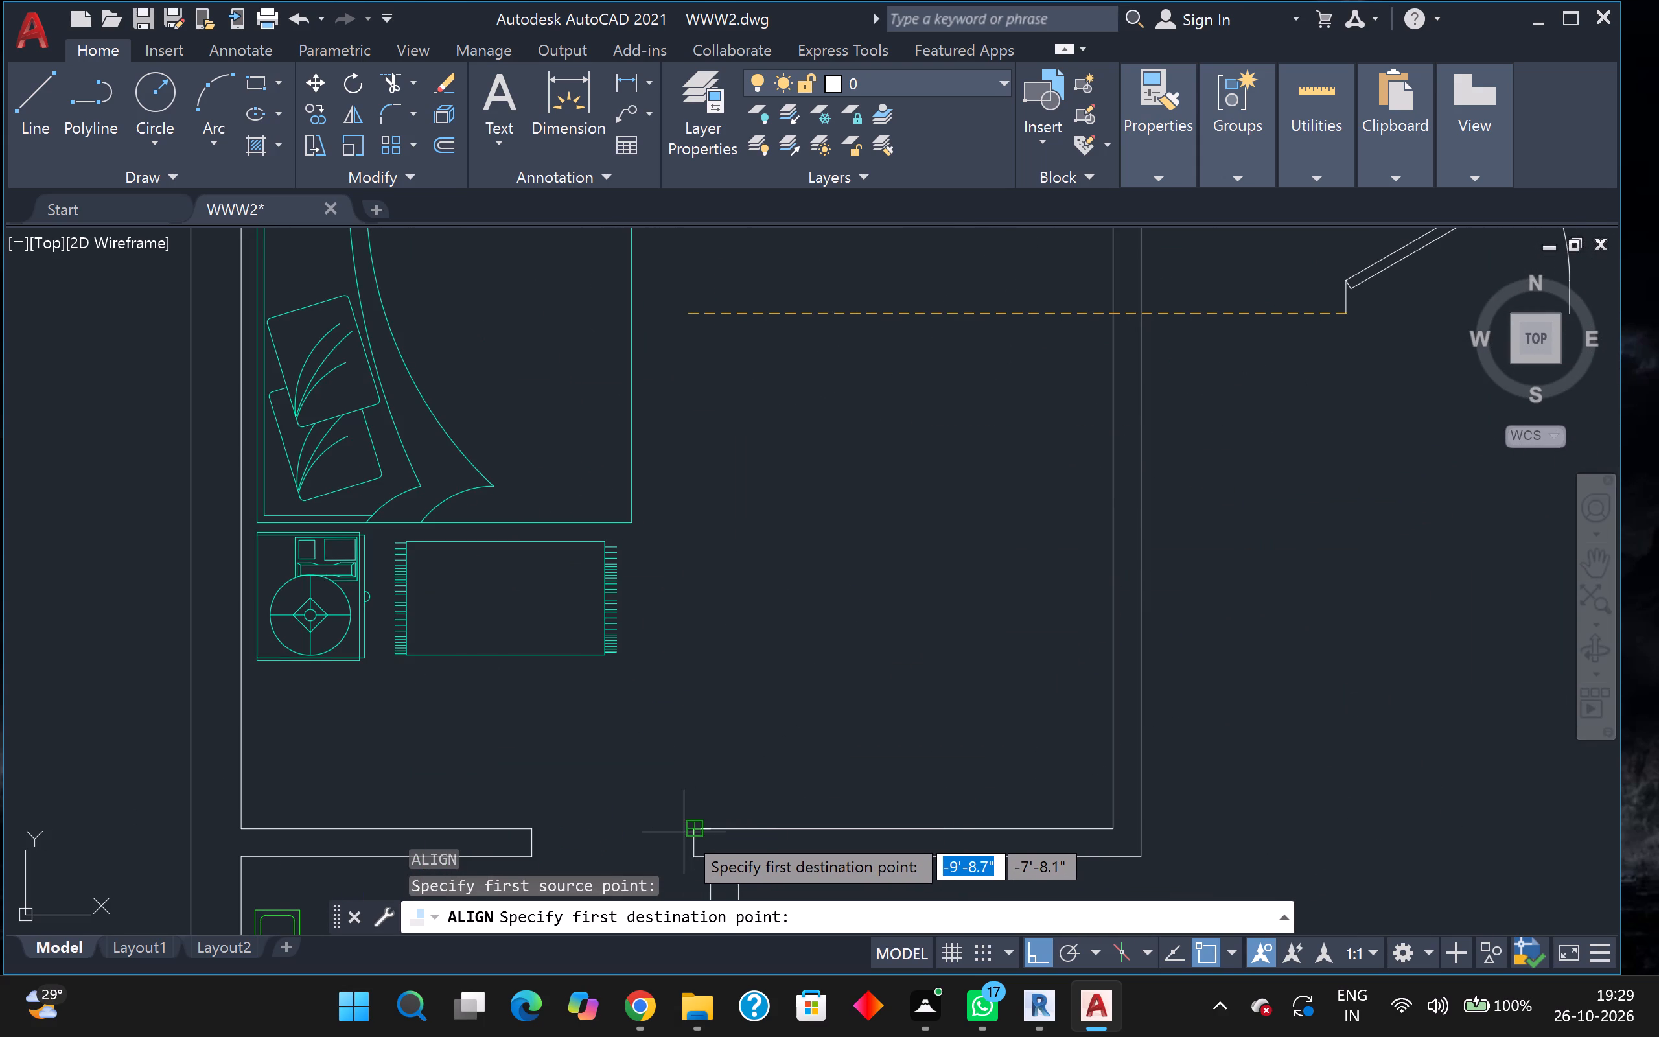
left_click(691, 831)
scroll(1012, 672, "down", 1)
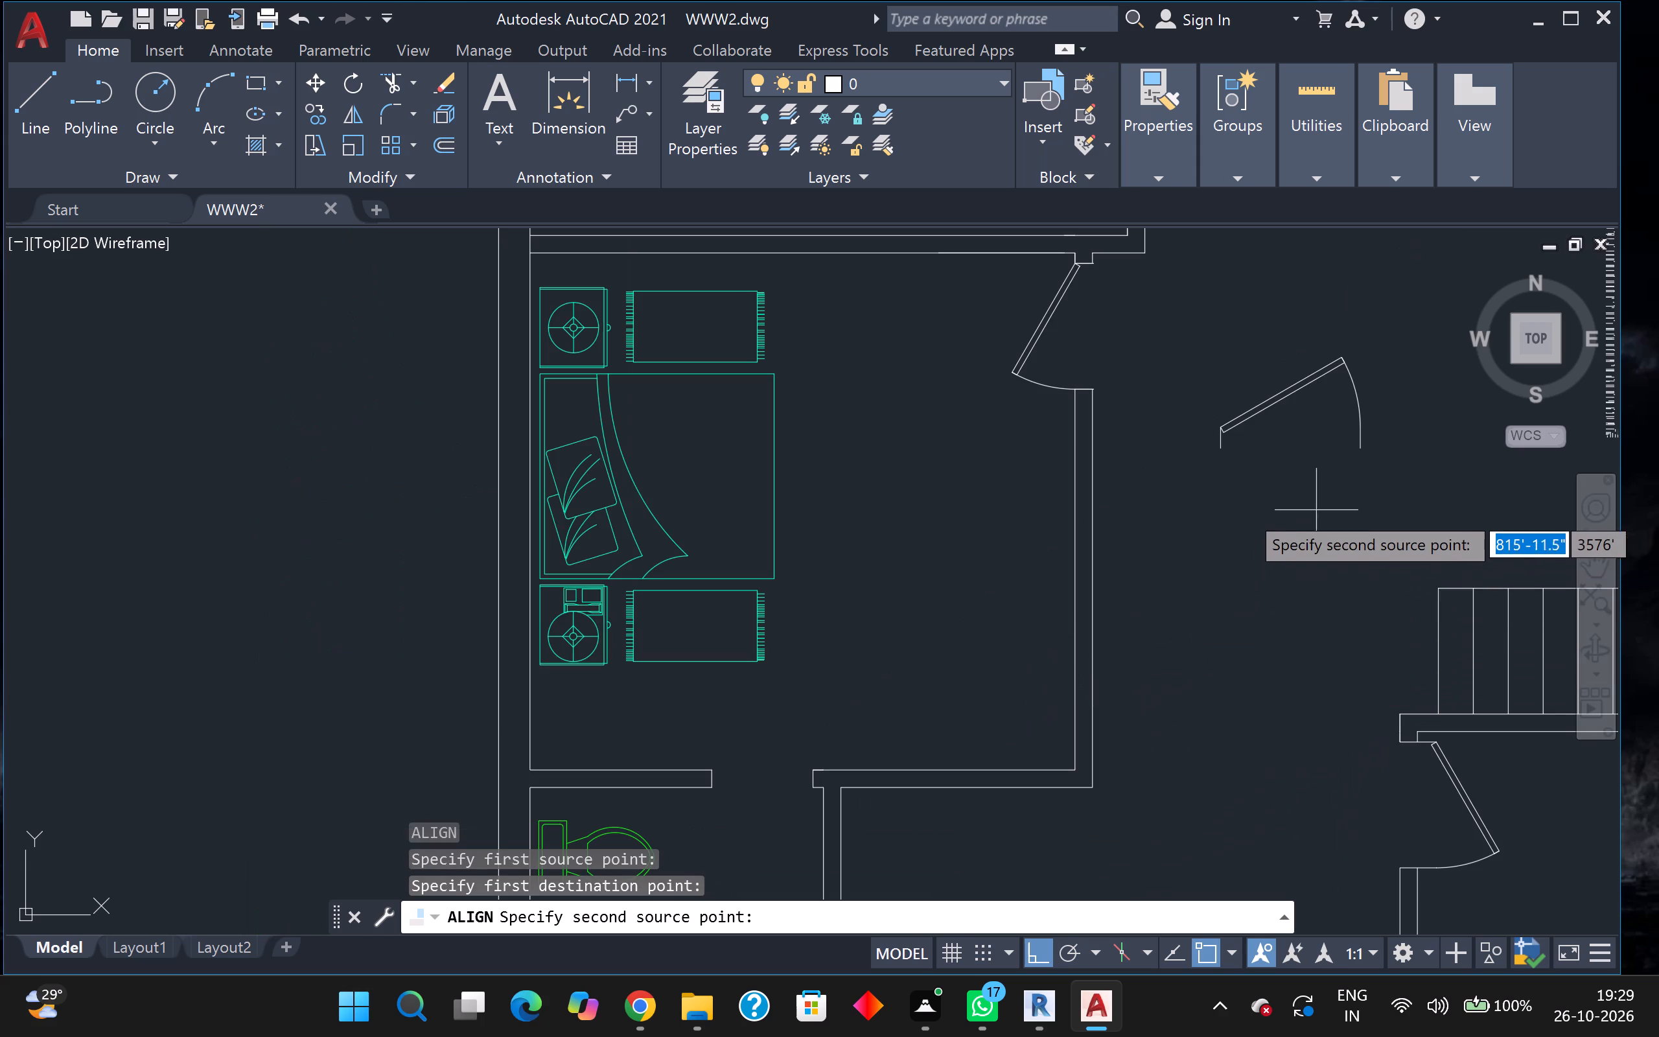
left_click(1352, 461)
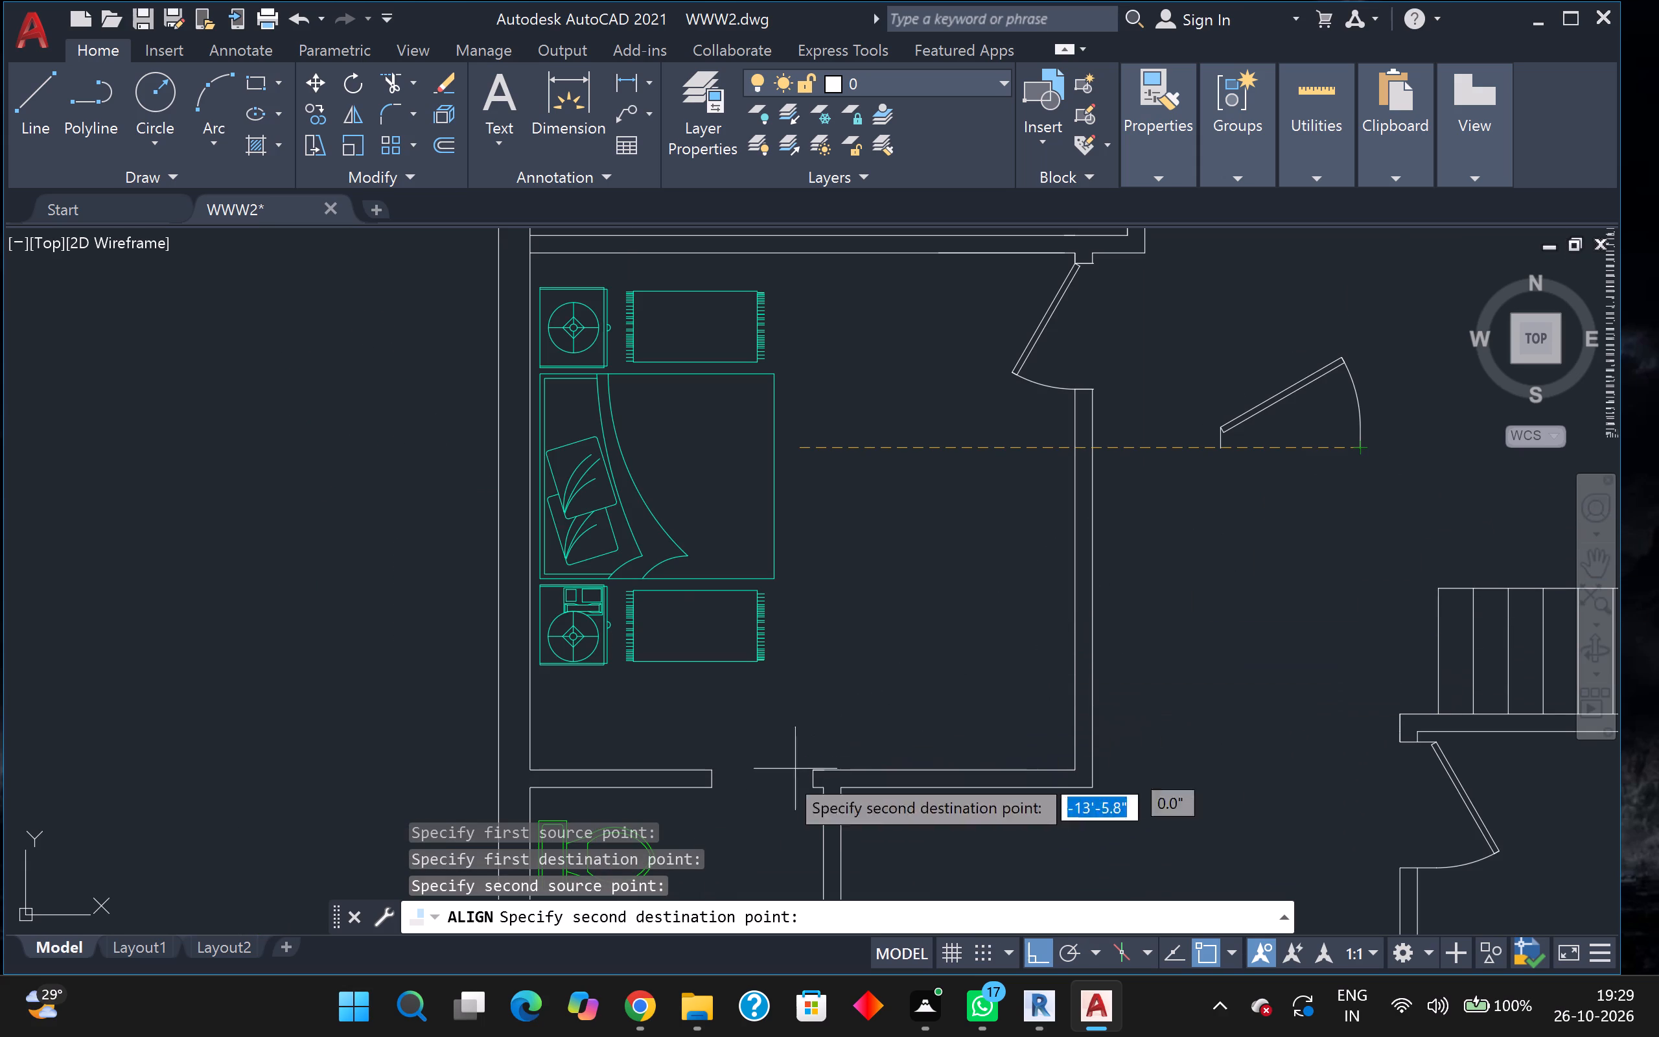
left_click(710, 766)
key("Return")
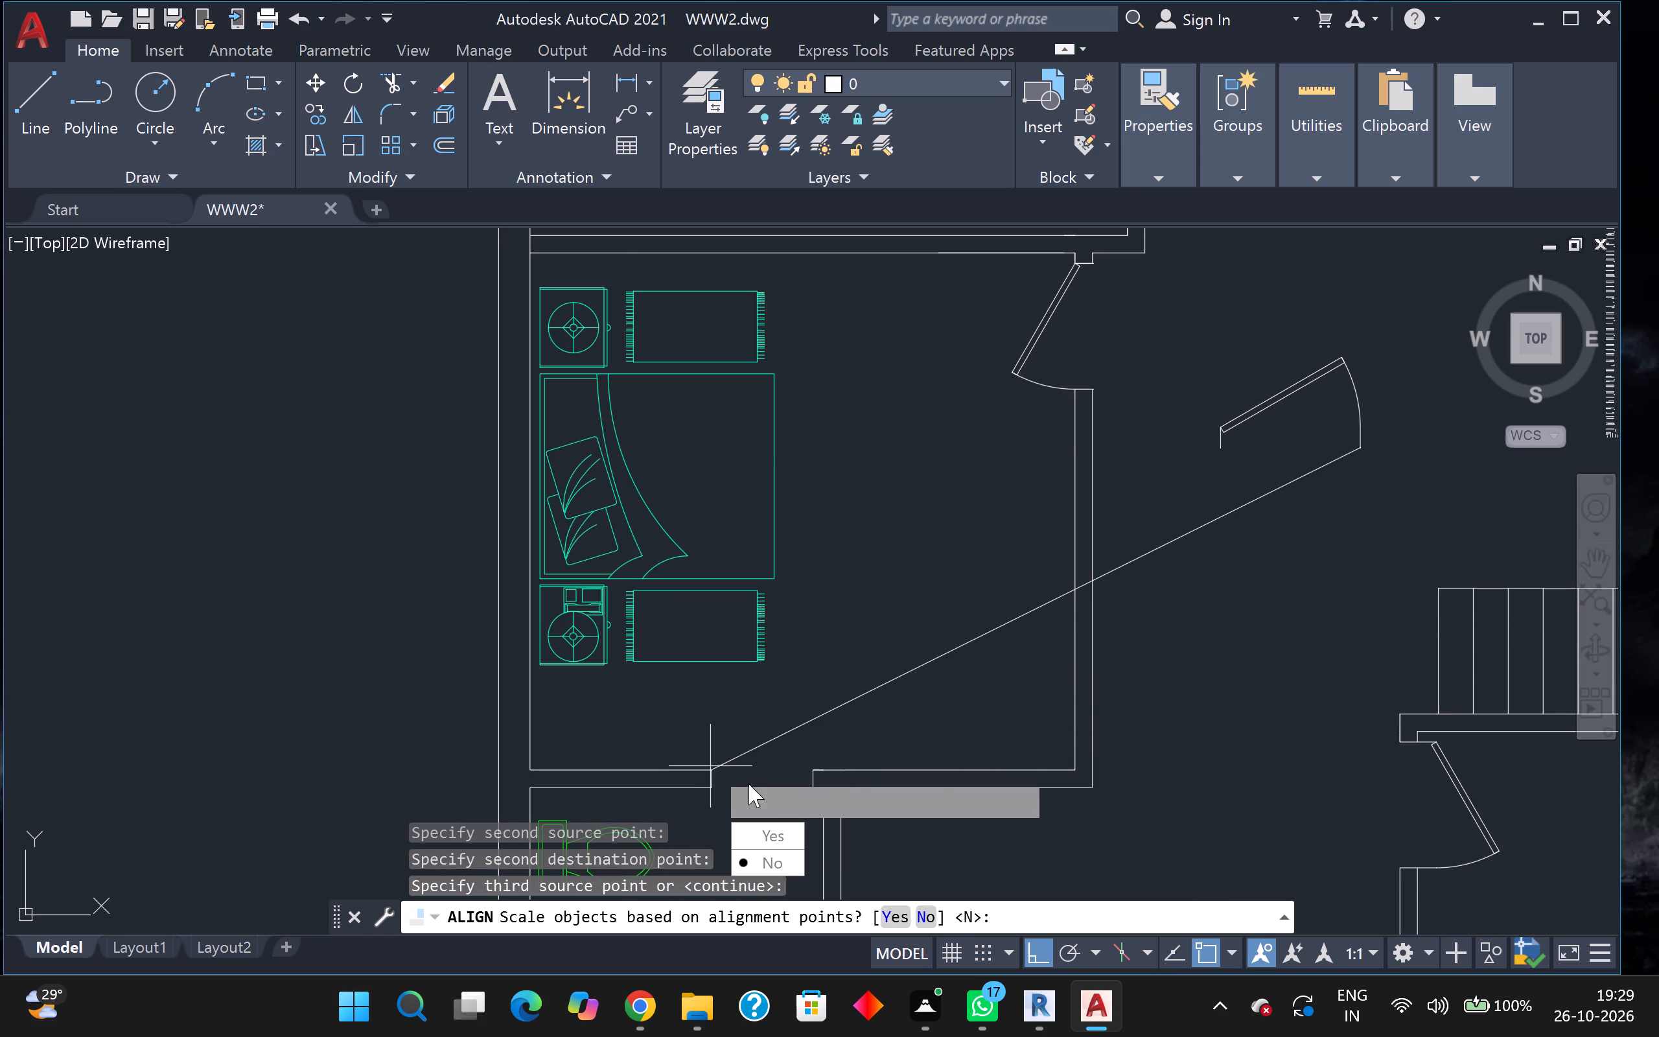
left_click_drag(760, 832, 710, 766)
Review the placed doors and the openings across the new floor plan.
scroll(864, 723, "down", 1)
middle_click_drag(866, 721, 946, 573)
scroll(929, 590, "up", 4)
scroll(943, 580, "down", 3)
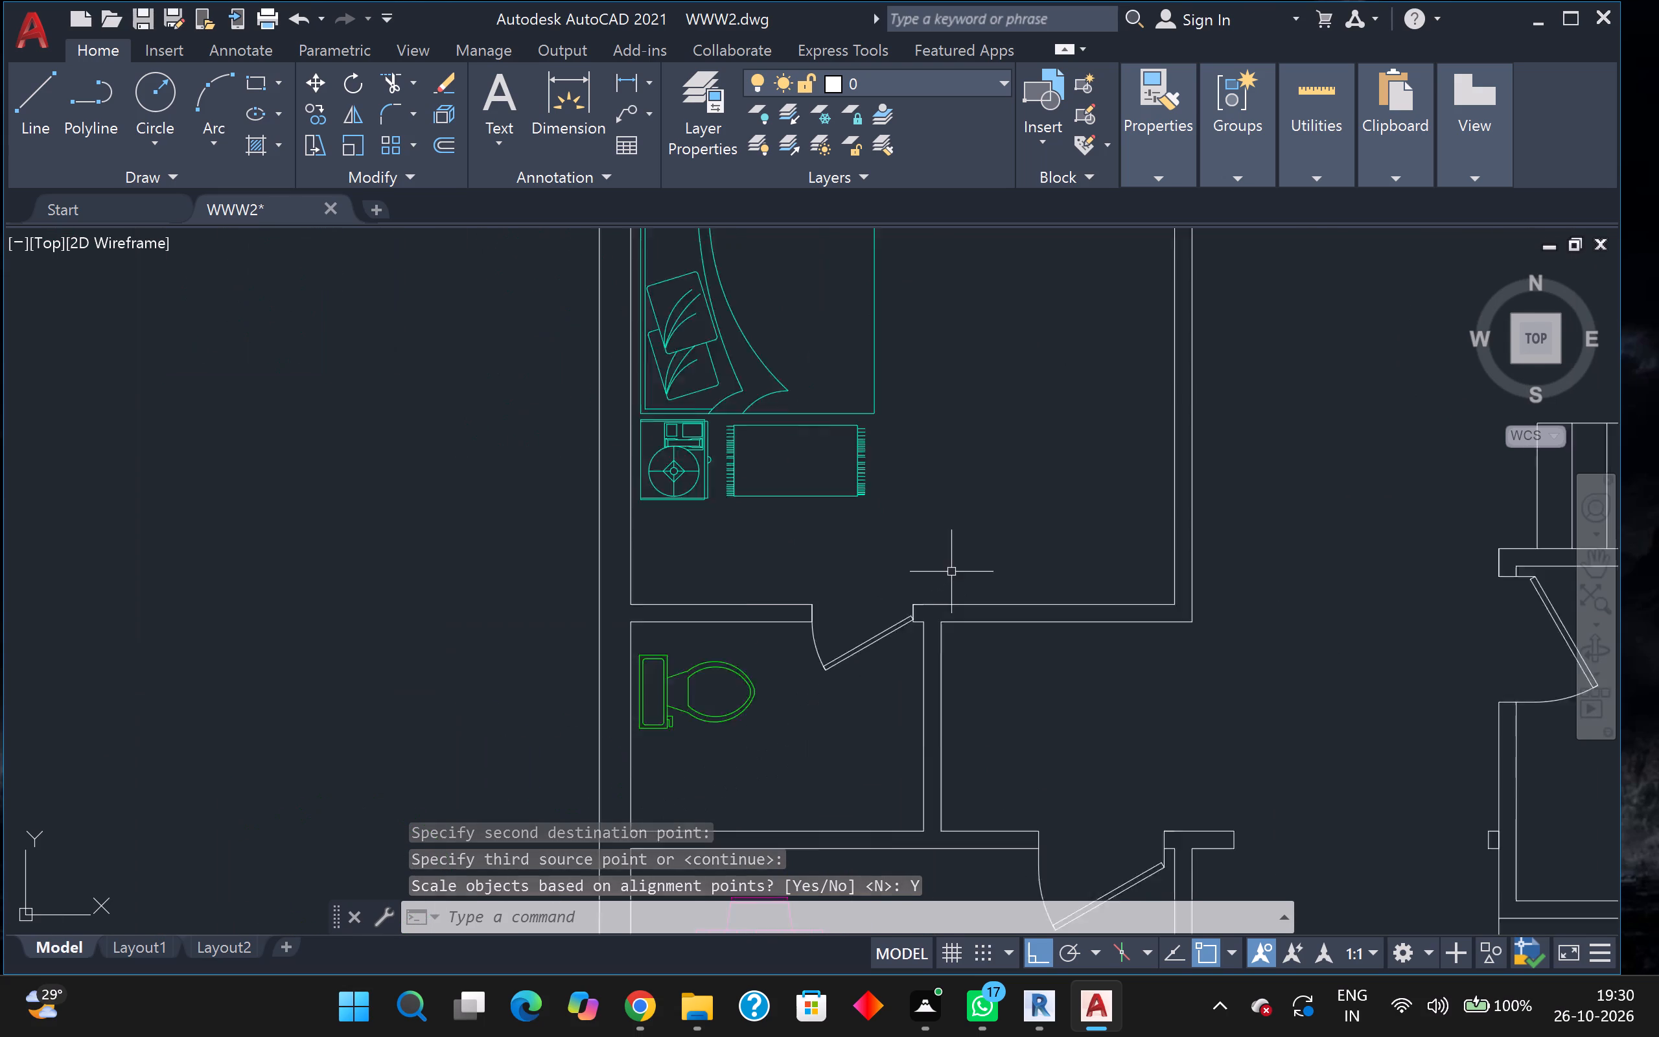
scroll(951, 572, "down", 1)
scroll(991, 500, "down", 1)
middle_click_drag(992, 498, 608, 553)
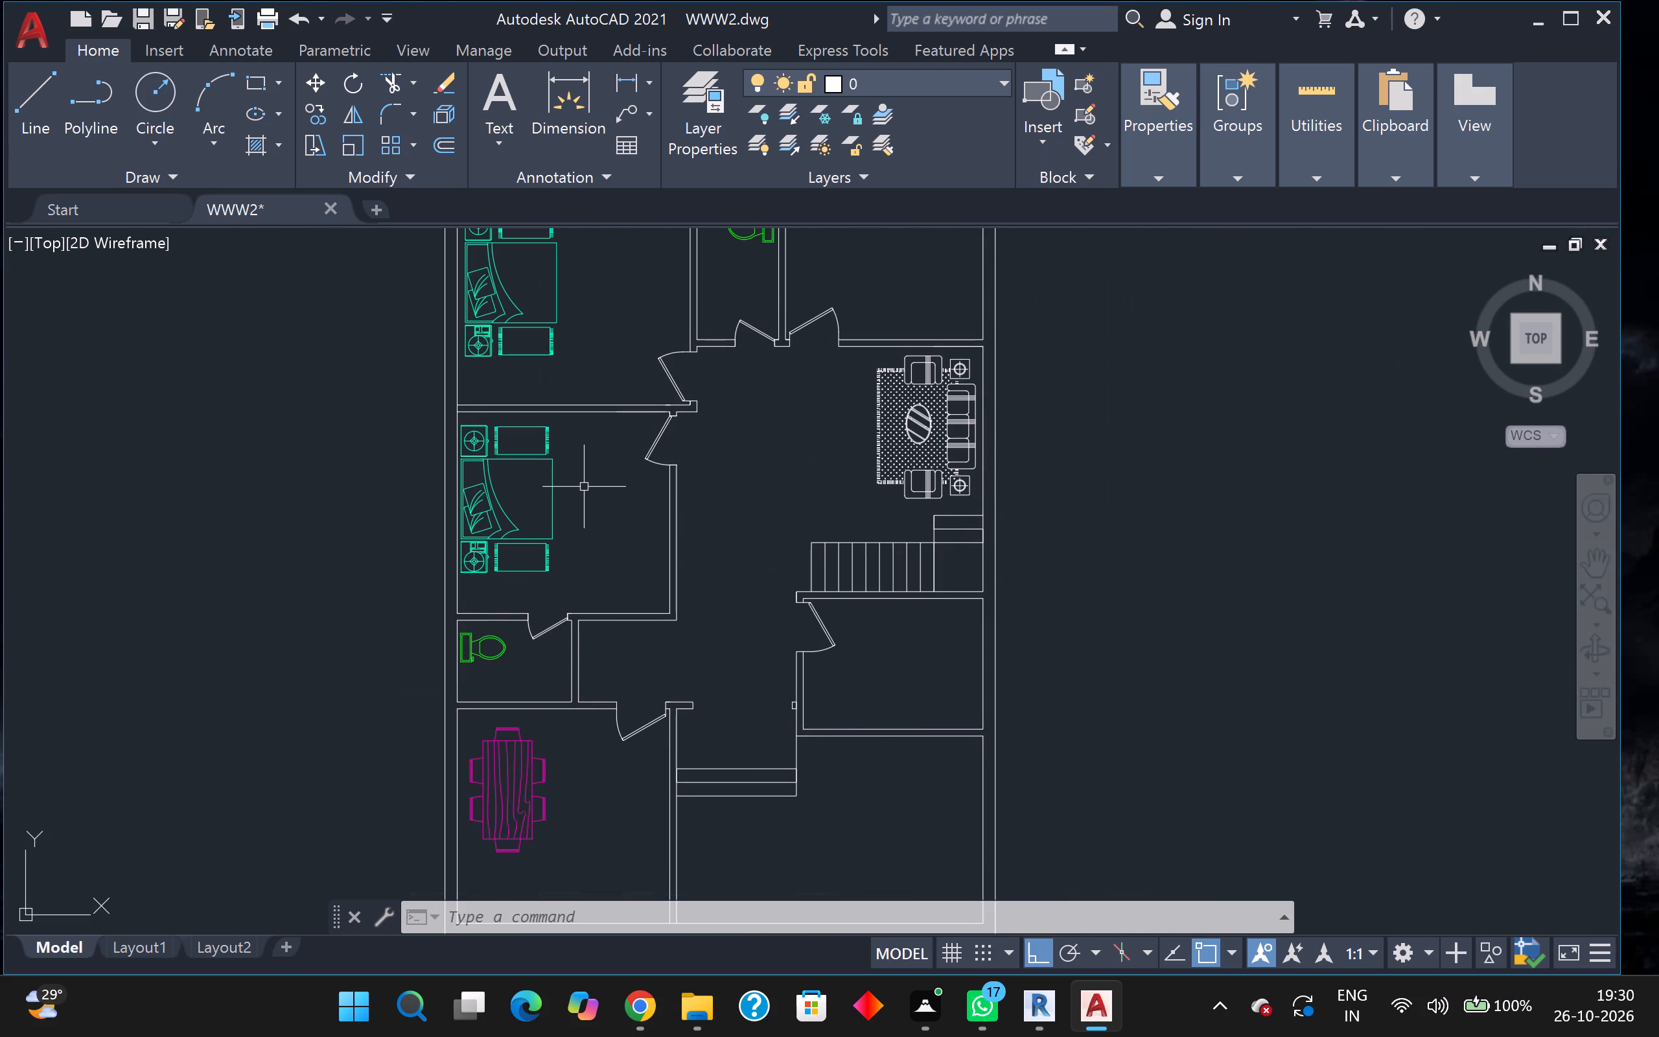
scroll(769, 573, "up", 1)
scroll(769, 573, "down", 2)
scroll(767, 487, "up", 2)
scroll(765, 487, "down", 2)
middle_click_drag(765, 487, 799, 528)
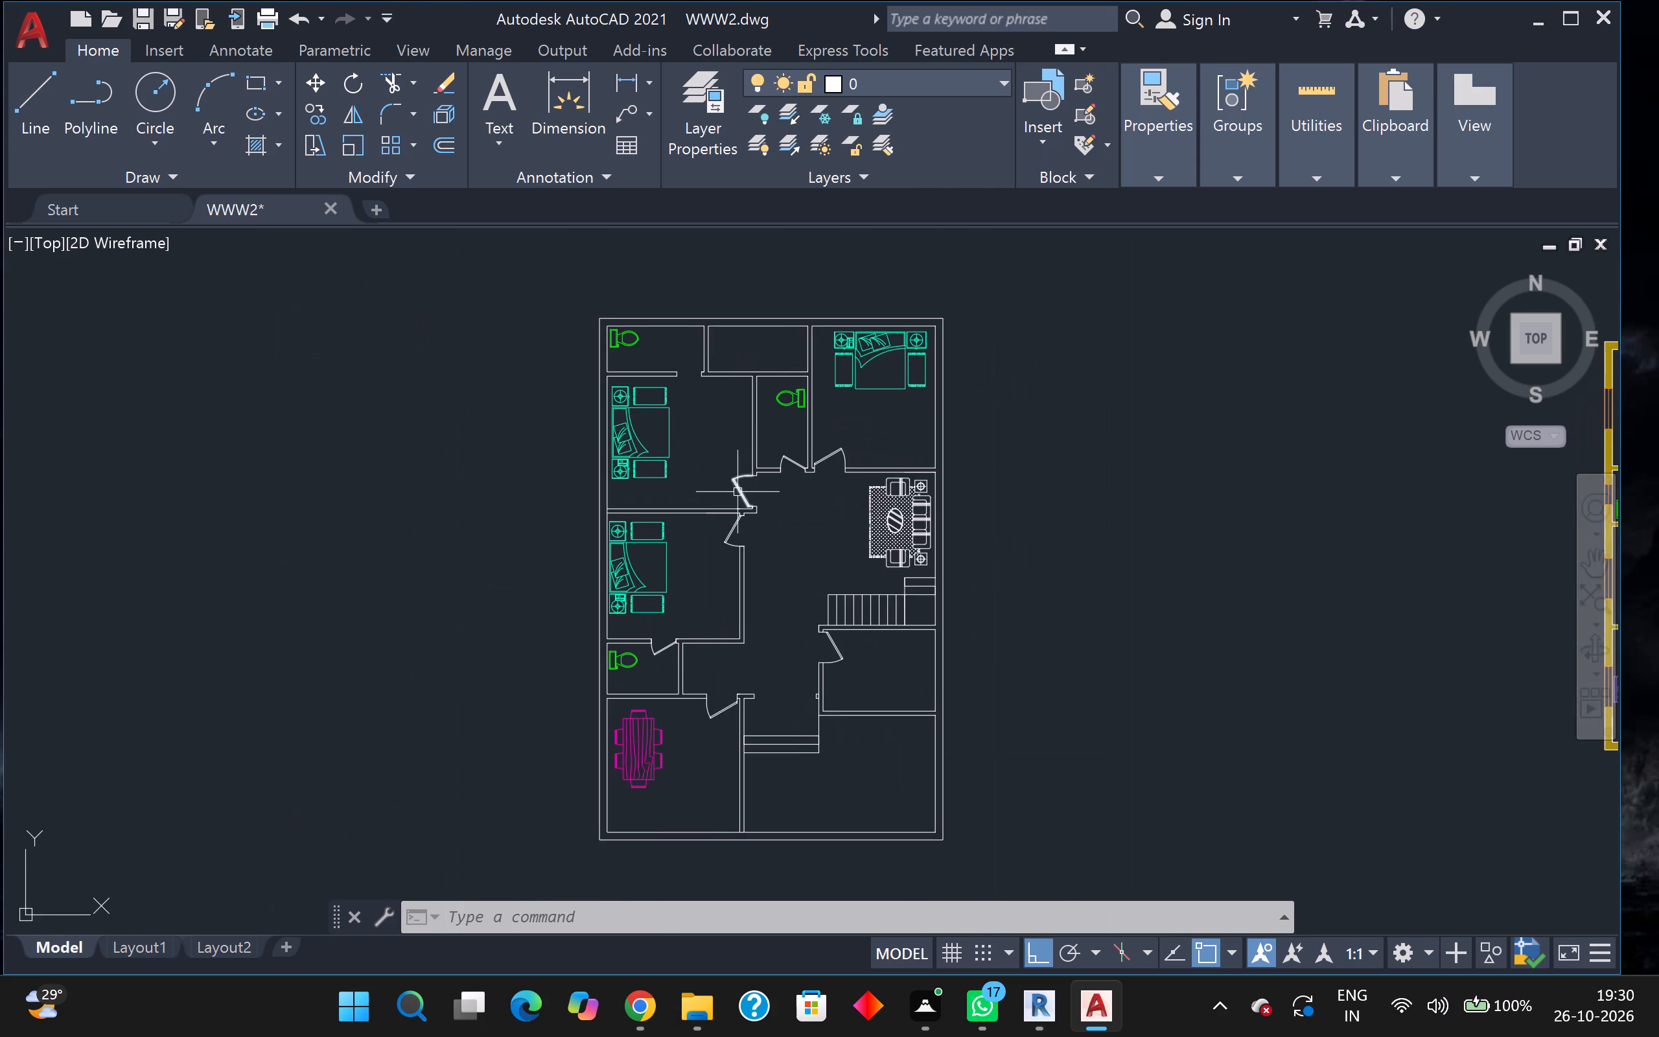
scroll(735, 492, "up", 2)
scroll(735, 492, "down", 1)
middle_click(735, 492)
Copy the central bathroom's door to just above the northwest bathroom's south opening.
left_click(753, 493)
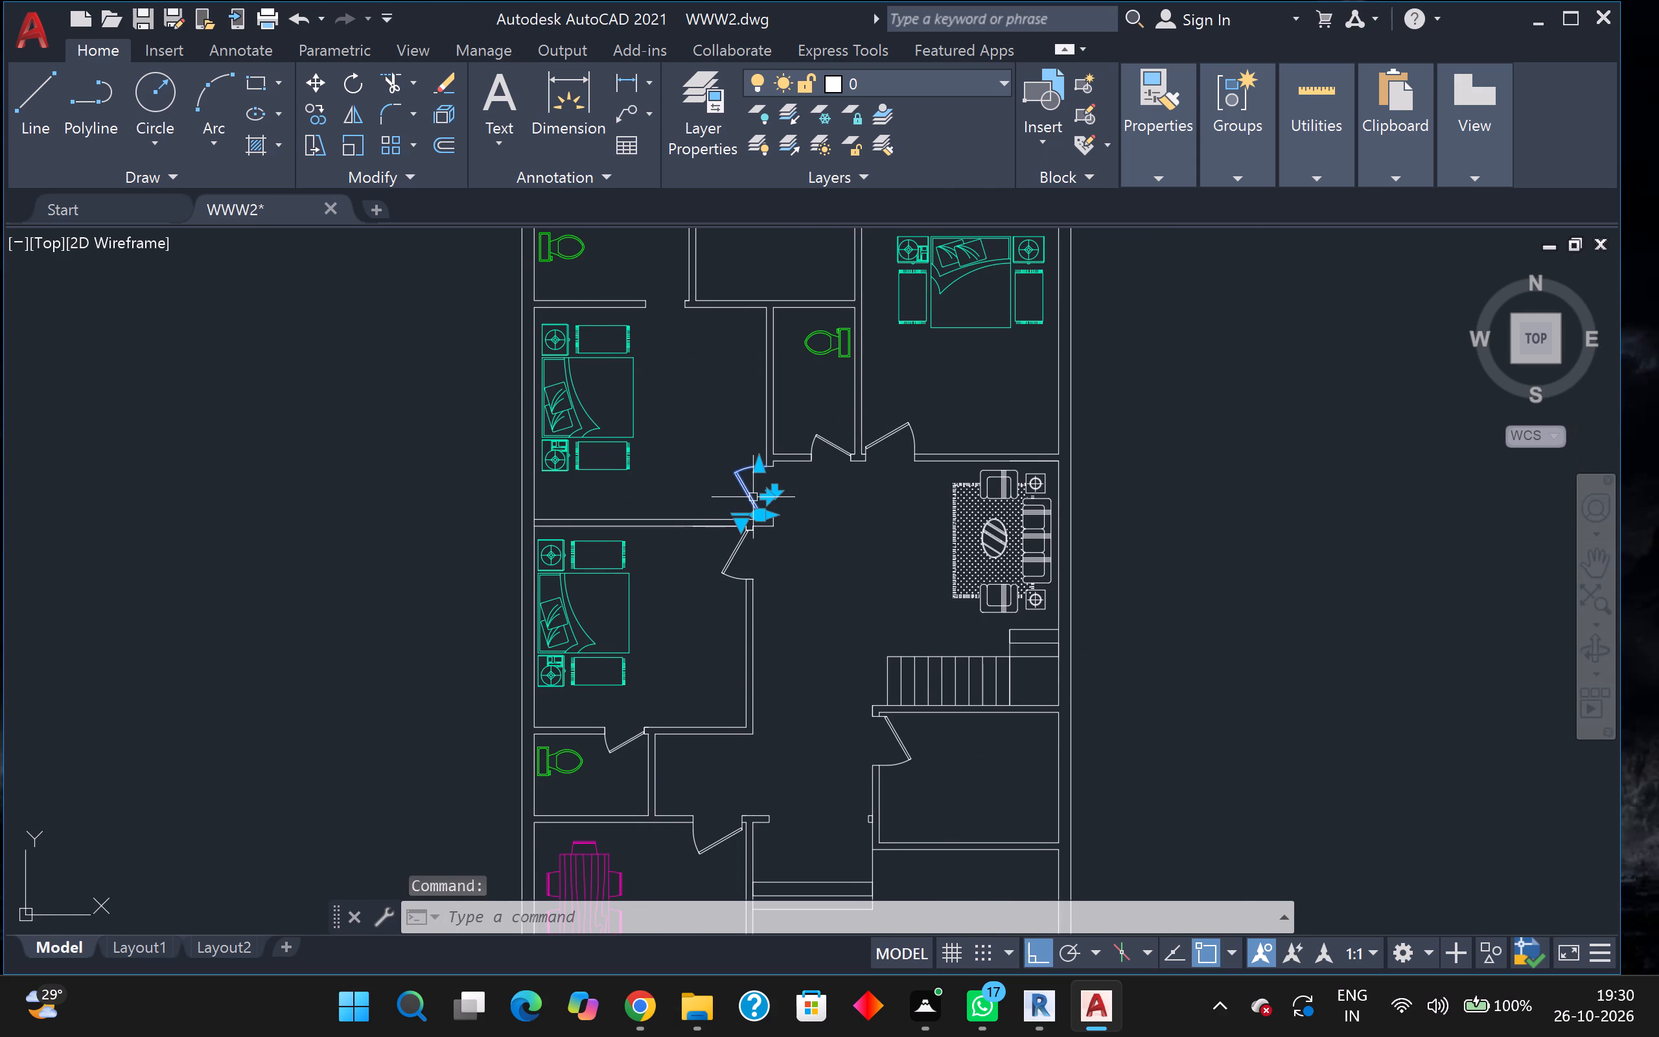
key("Escape")
left_click(834, 454)
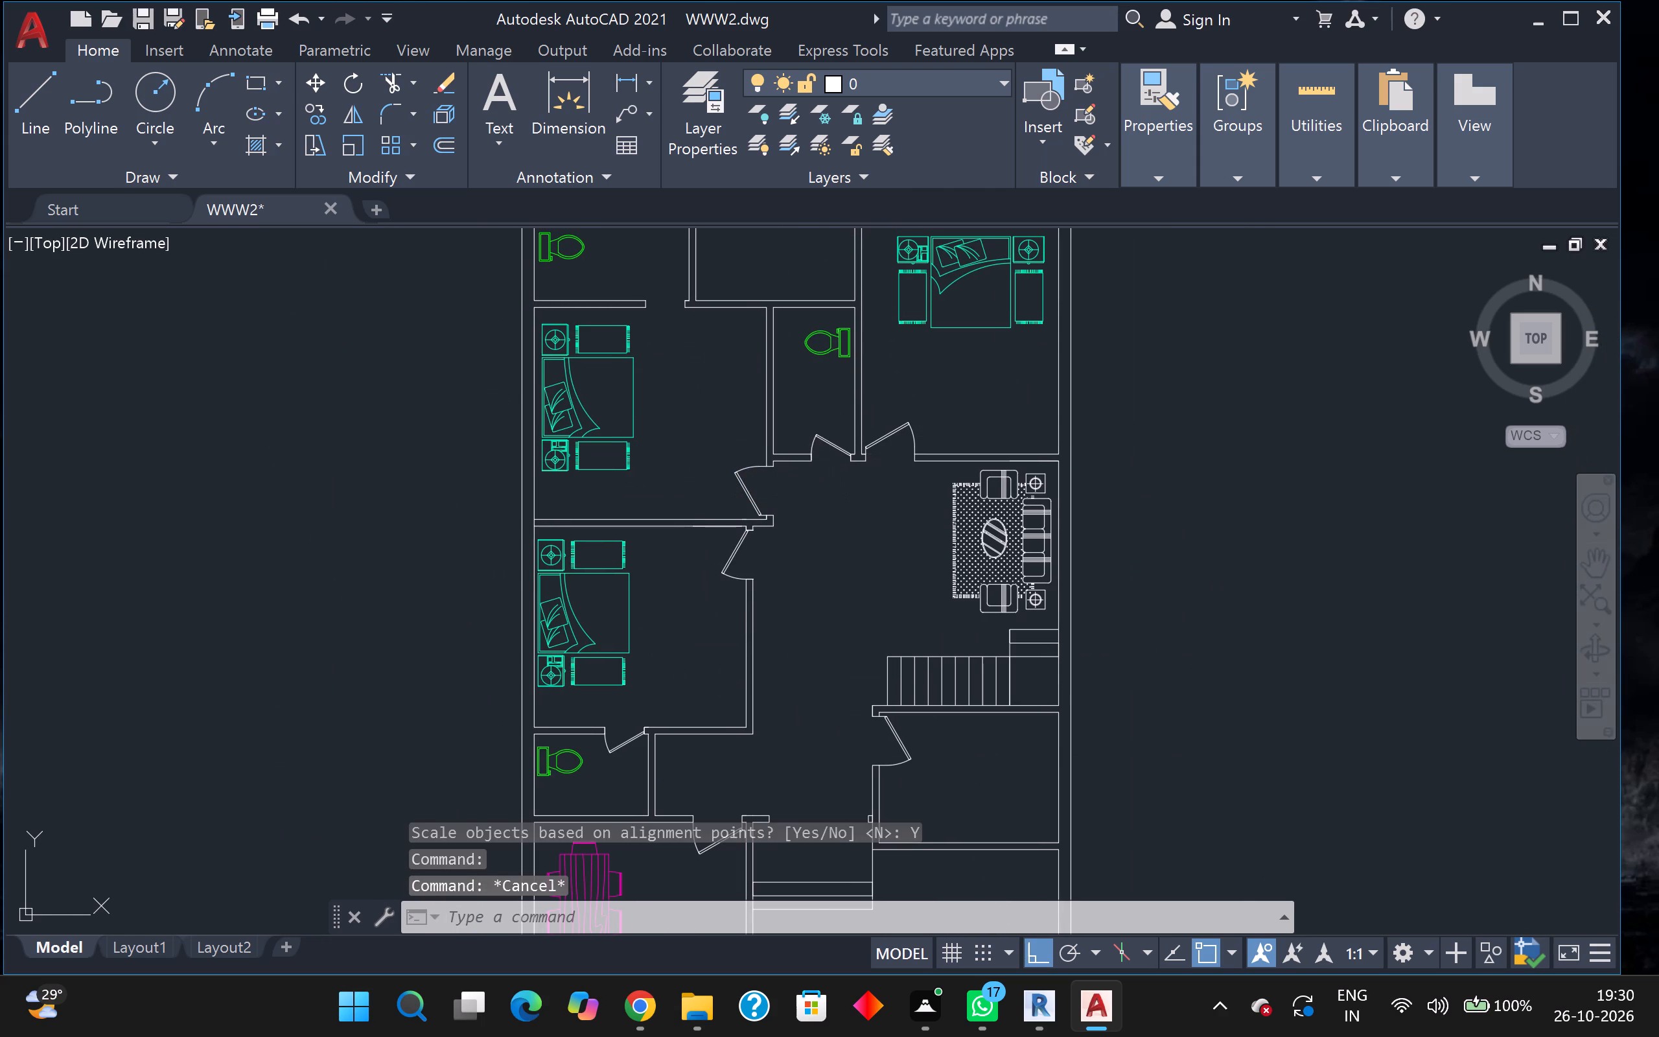
left_click(828, 454)
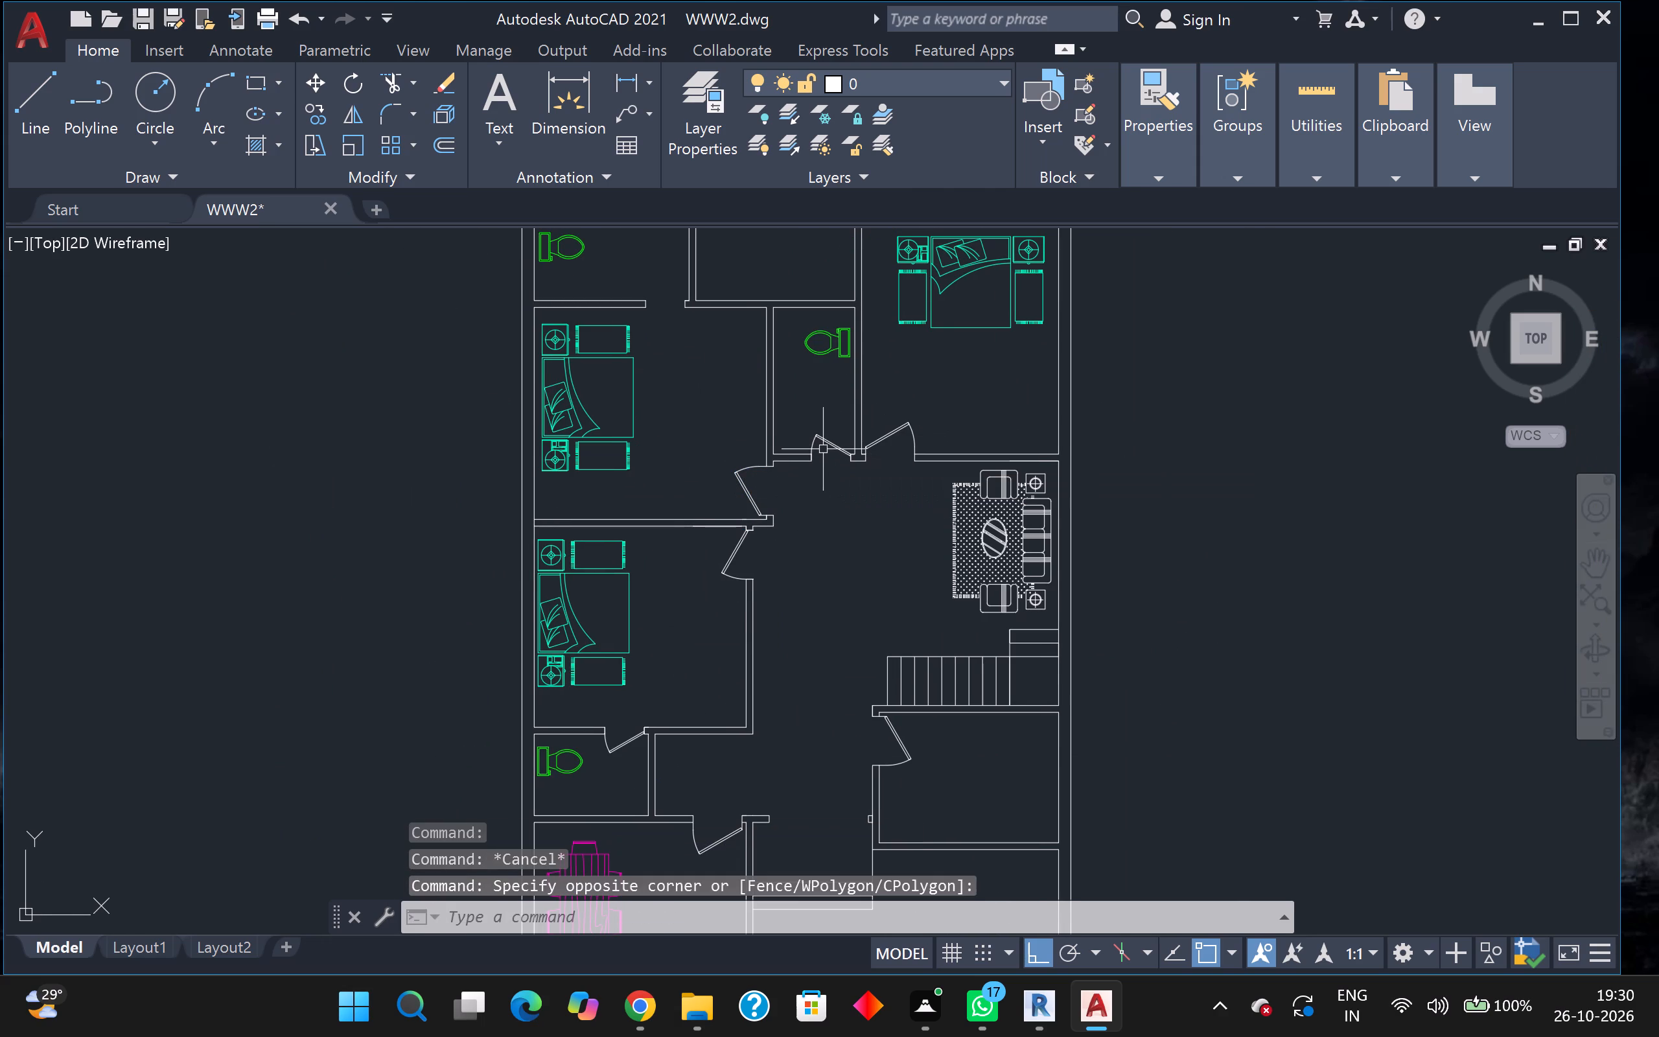
left_click(826, 445)
key("c")
key("o")
key("Return")
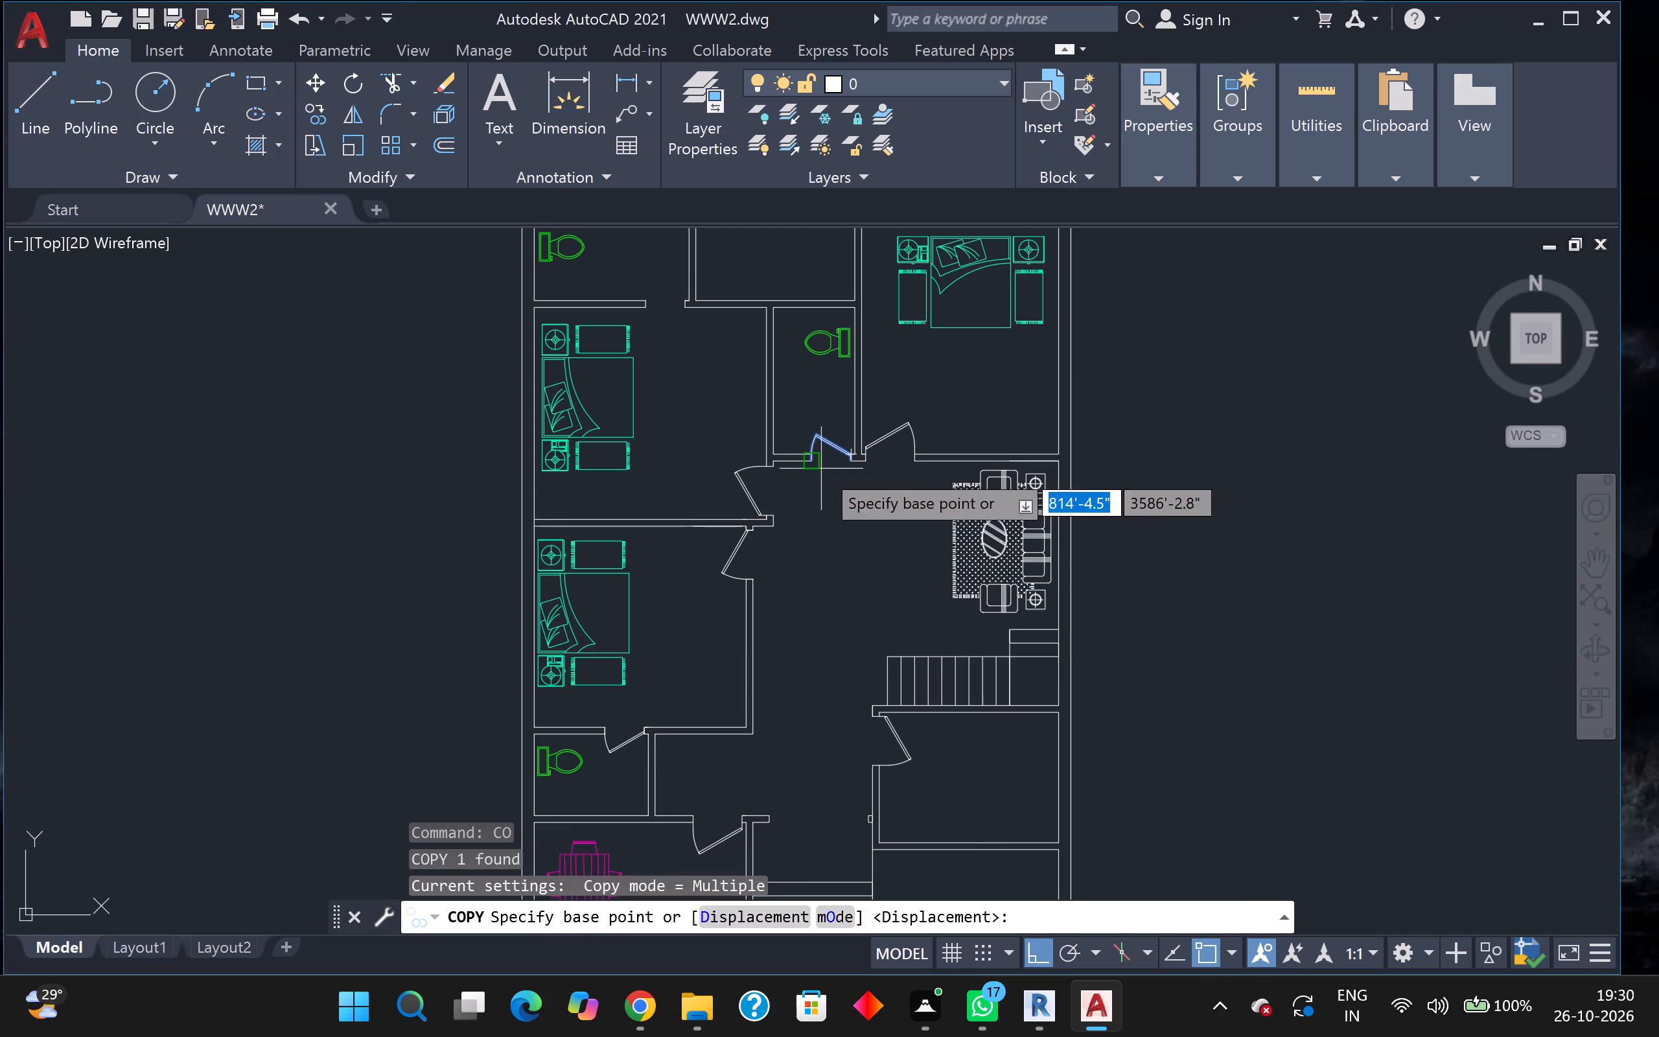
left_click(833, 447)
scroll(618, 301, "up", 1)
middle_click_drag(616, 299, 651, 354)
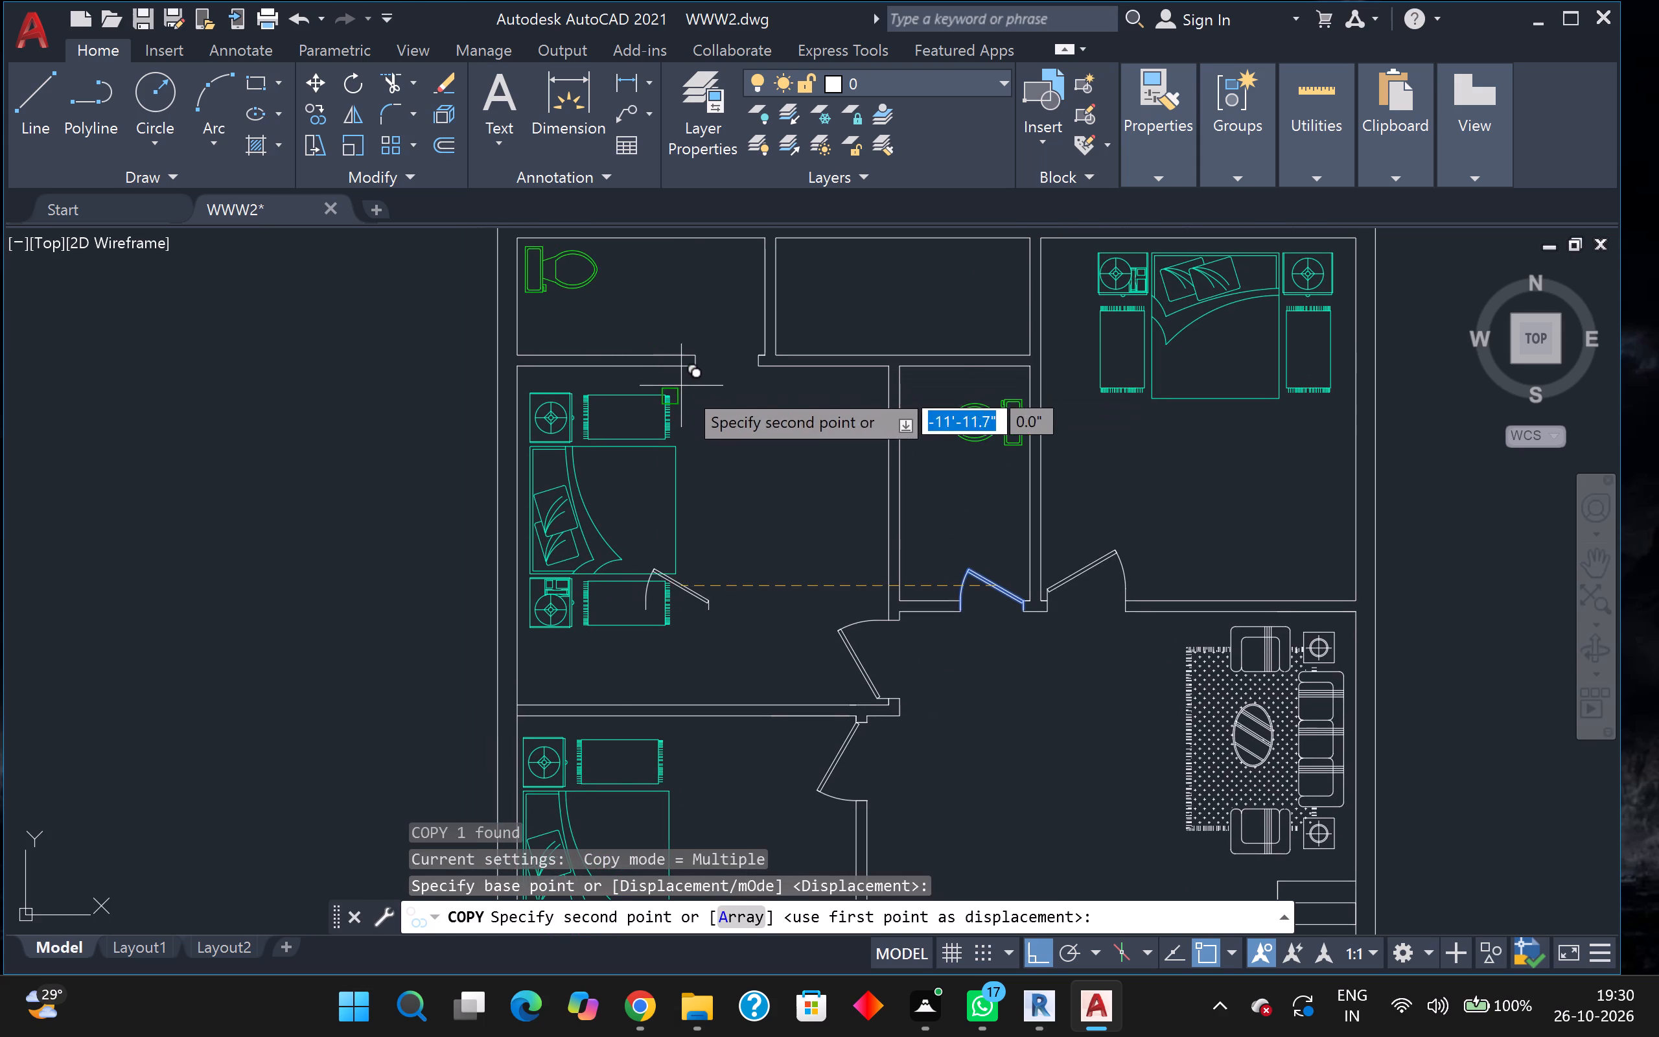
key("F8")
scroll(705, 353, "up", 2)
scroll(758, 334, "up", 1)
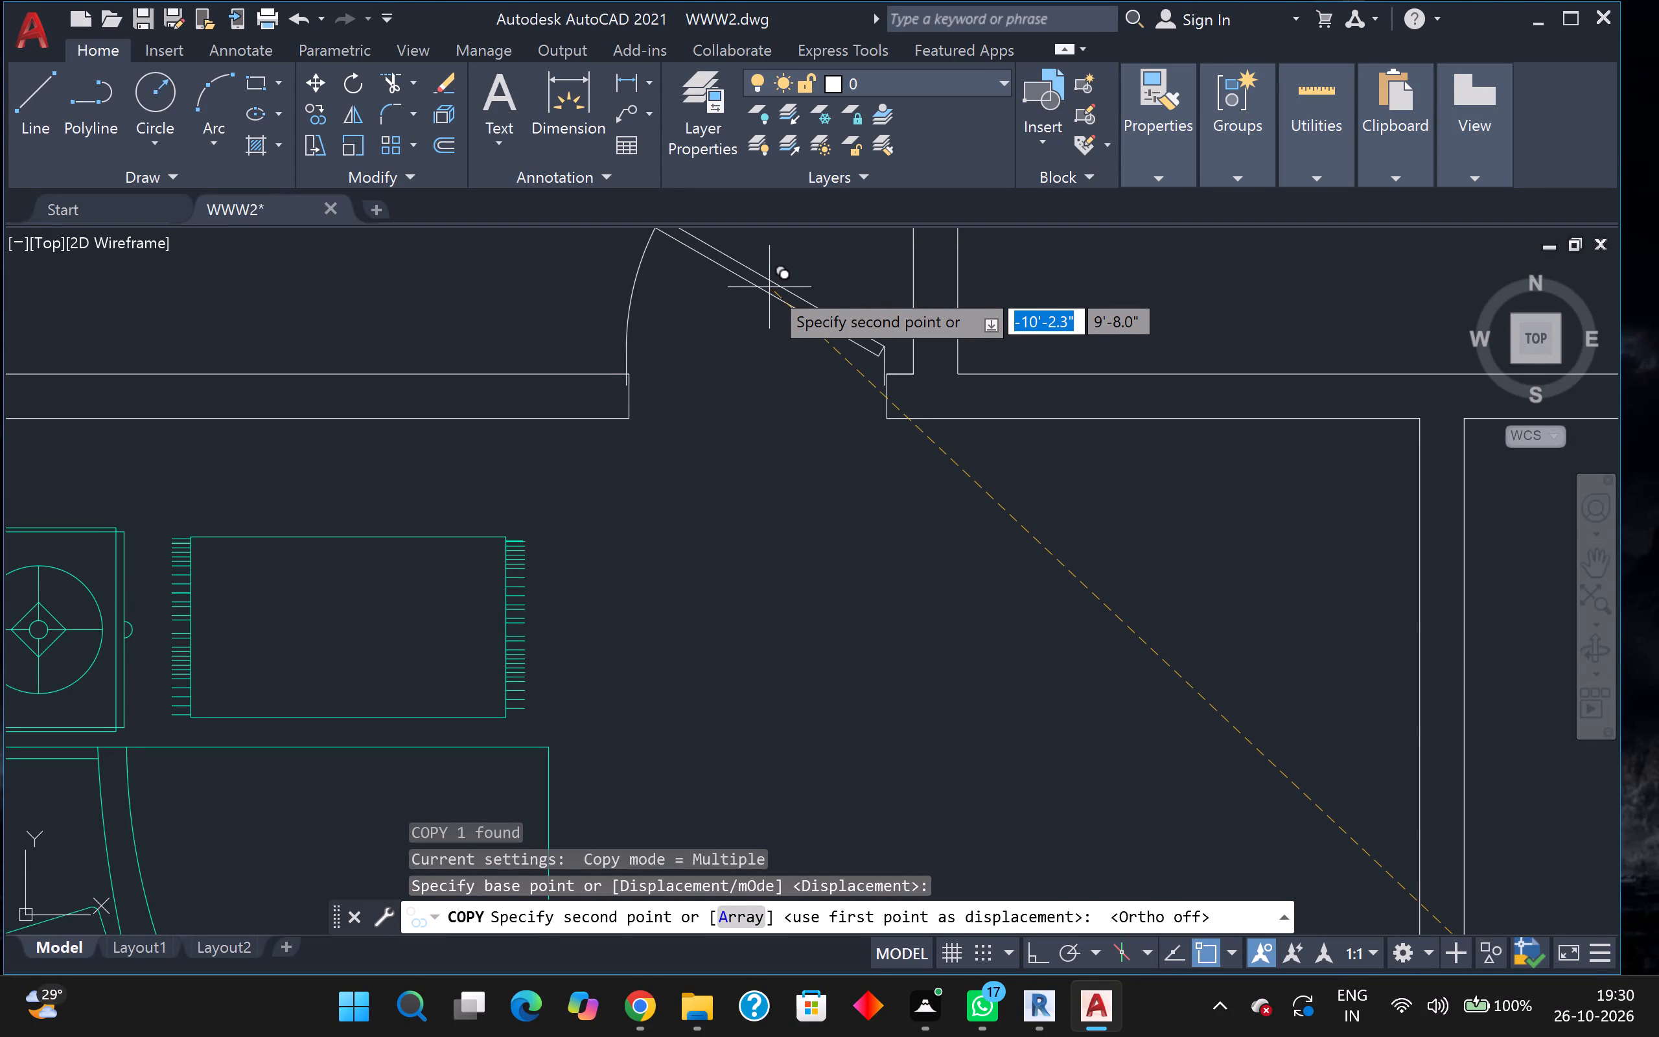
left_click(769, 265)
key("Escape")
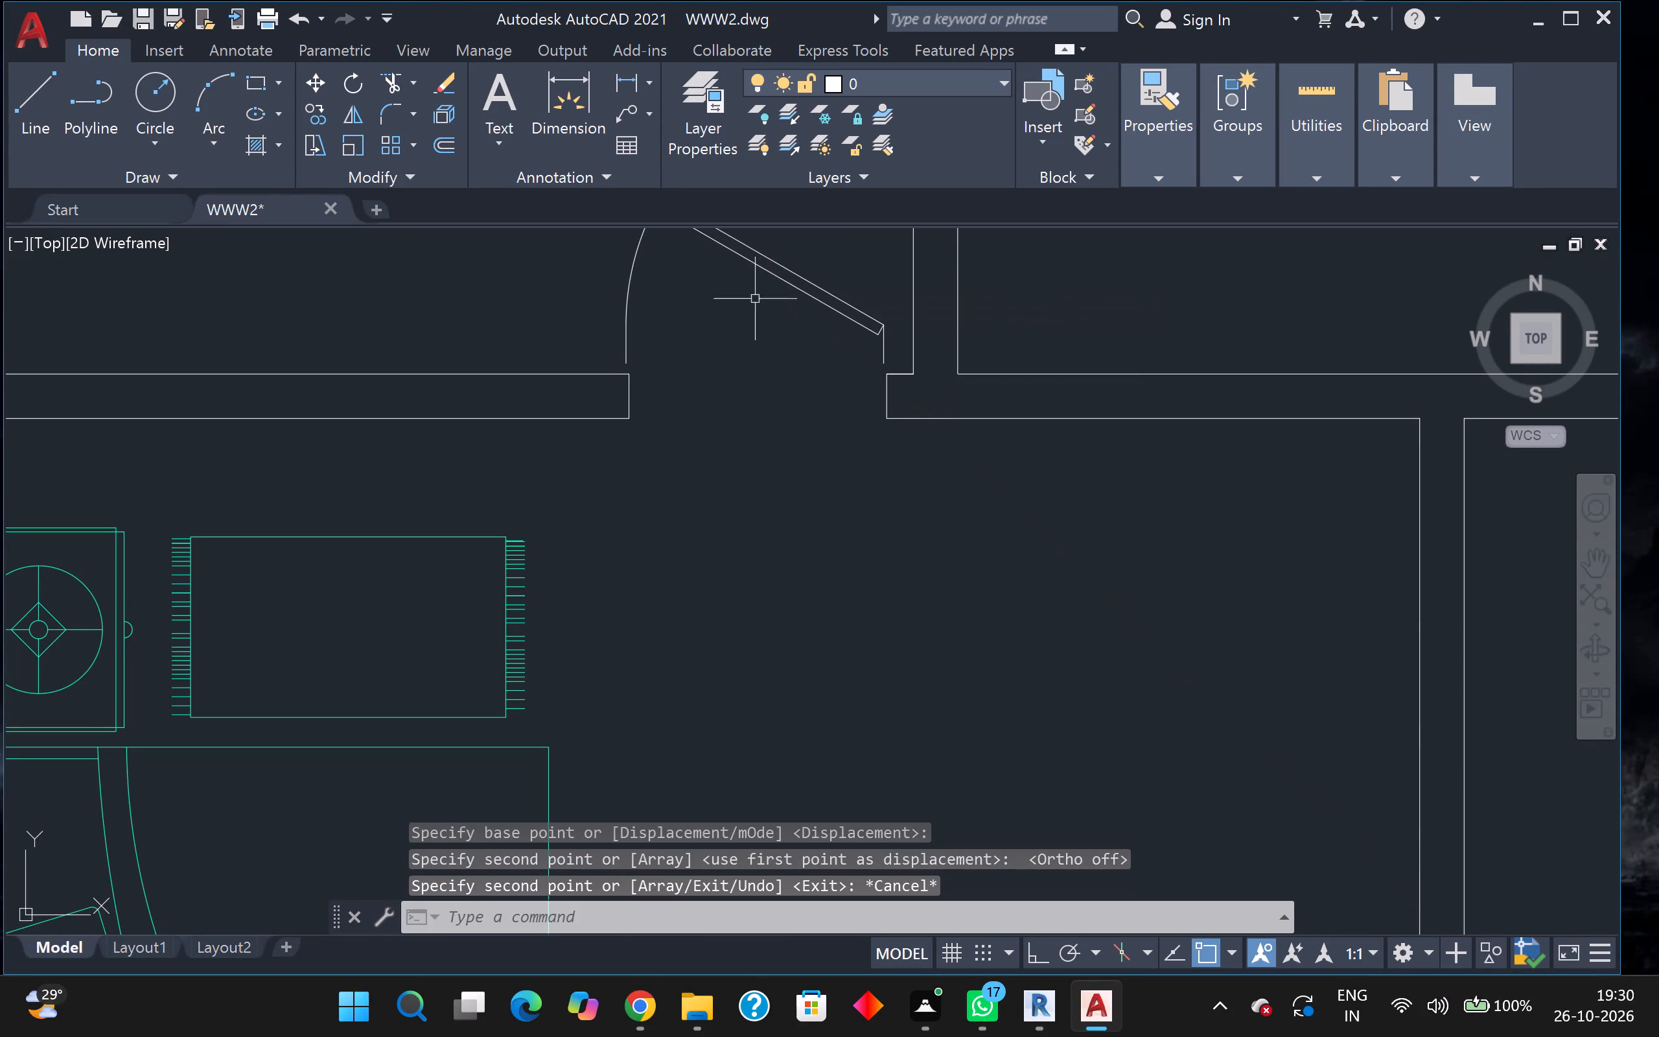
Align the copied door with scaling into the northwest bathroom's south opening, hinged at the east jamb and swinging into the bathroom.
key("a")
key("l")
key("Return")
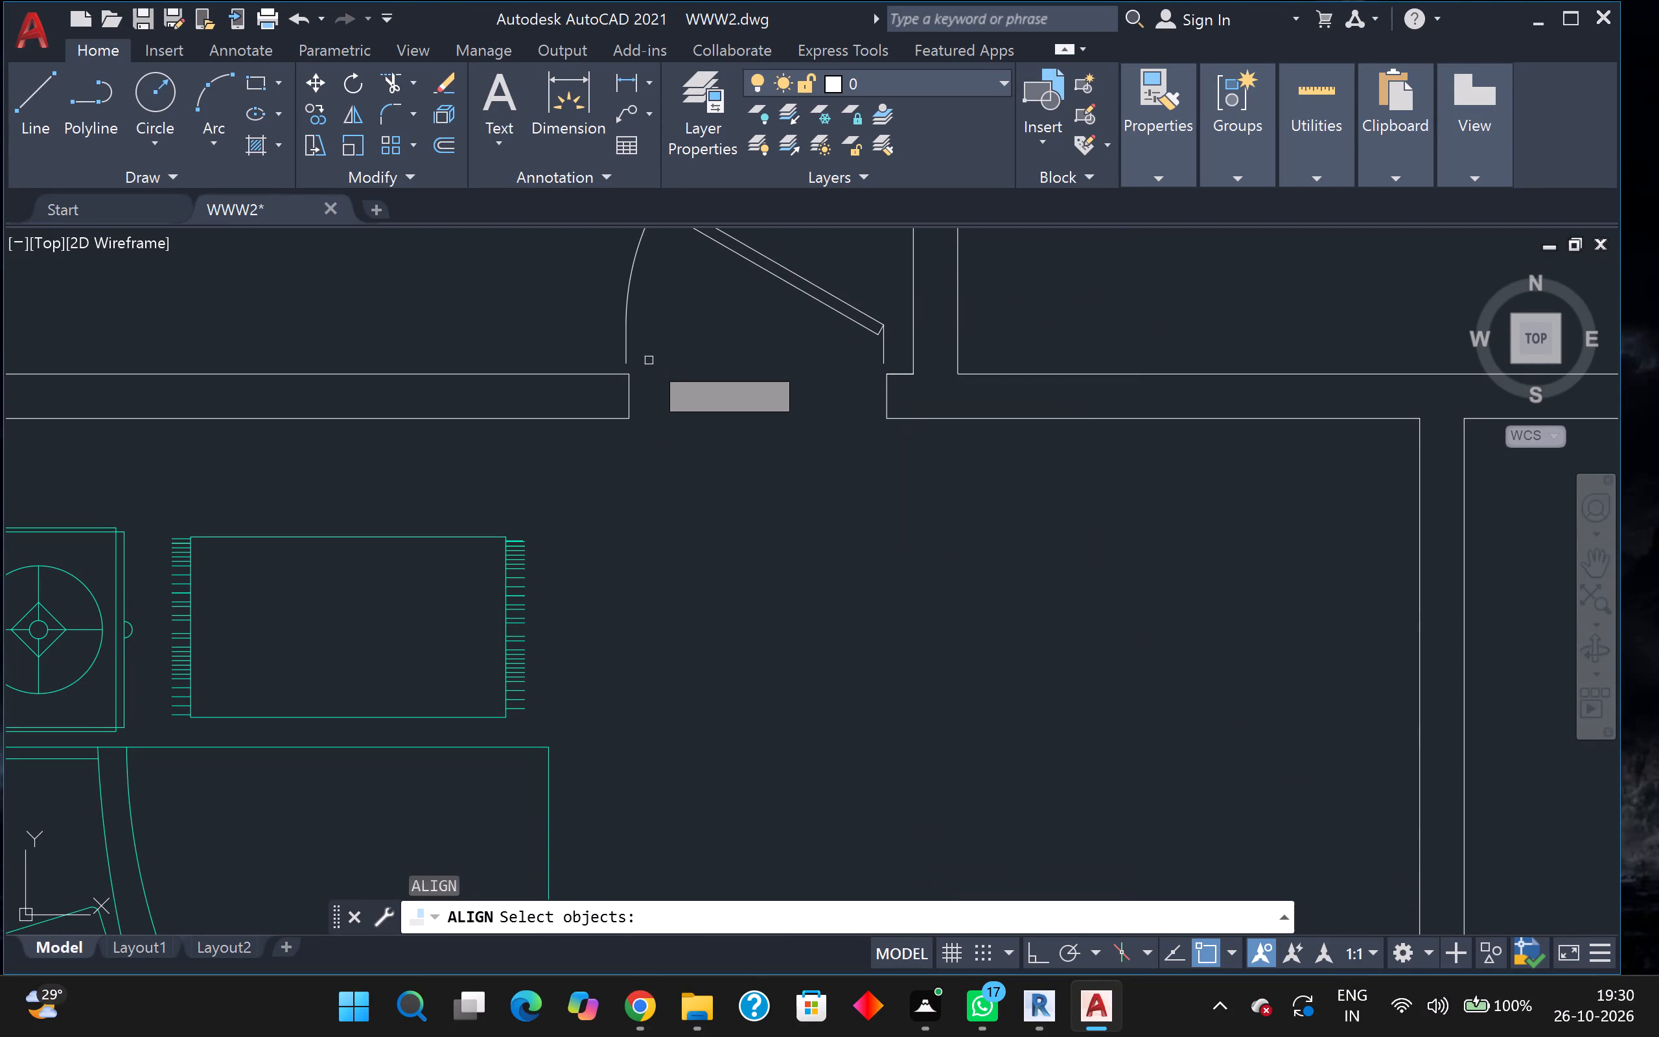
left_click(629, 332)
key("Return")
scroll(588, 358, "up", 1)
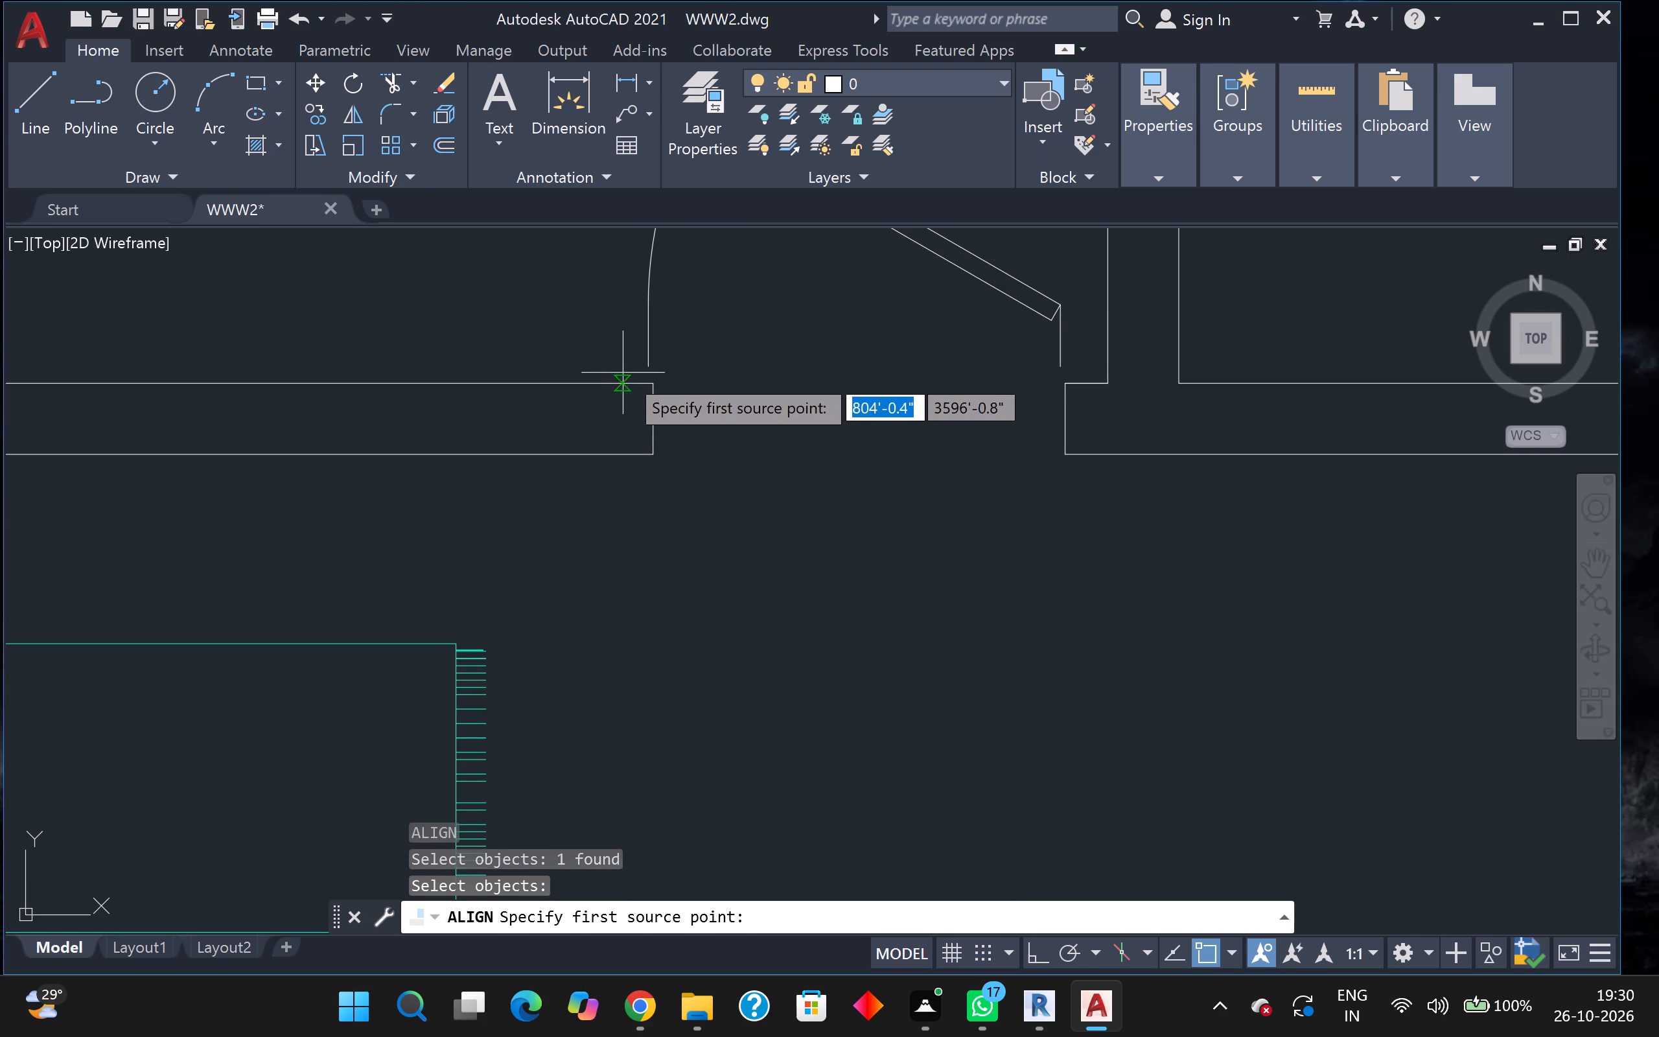
left_click(642, 374)
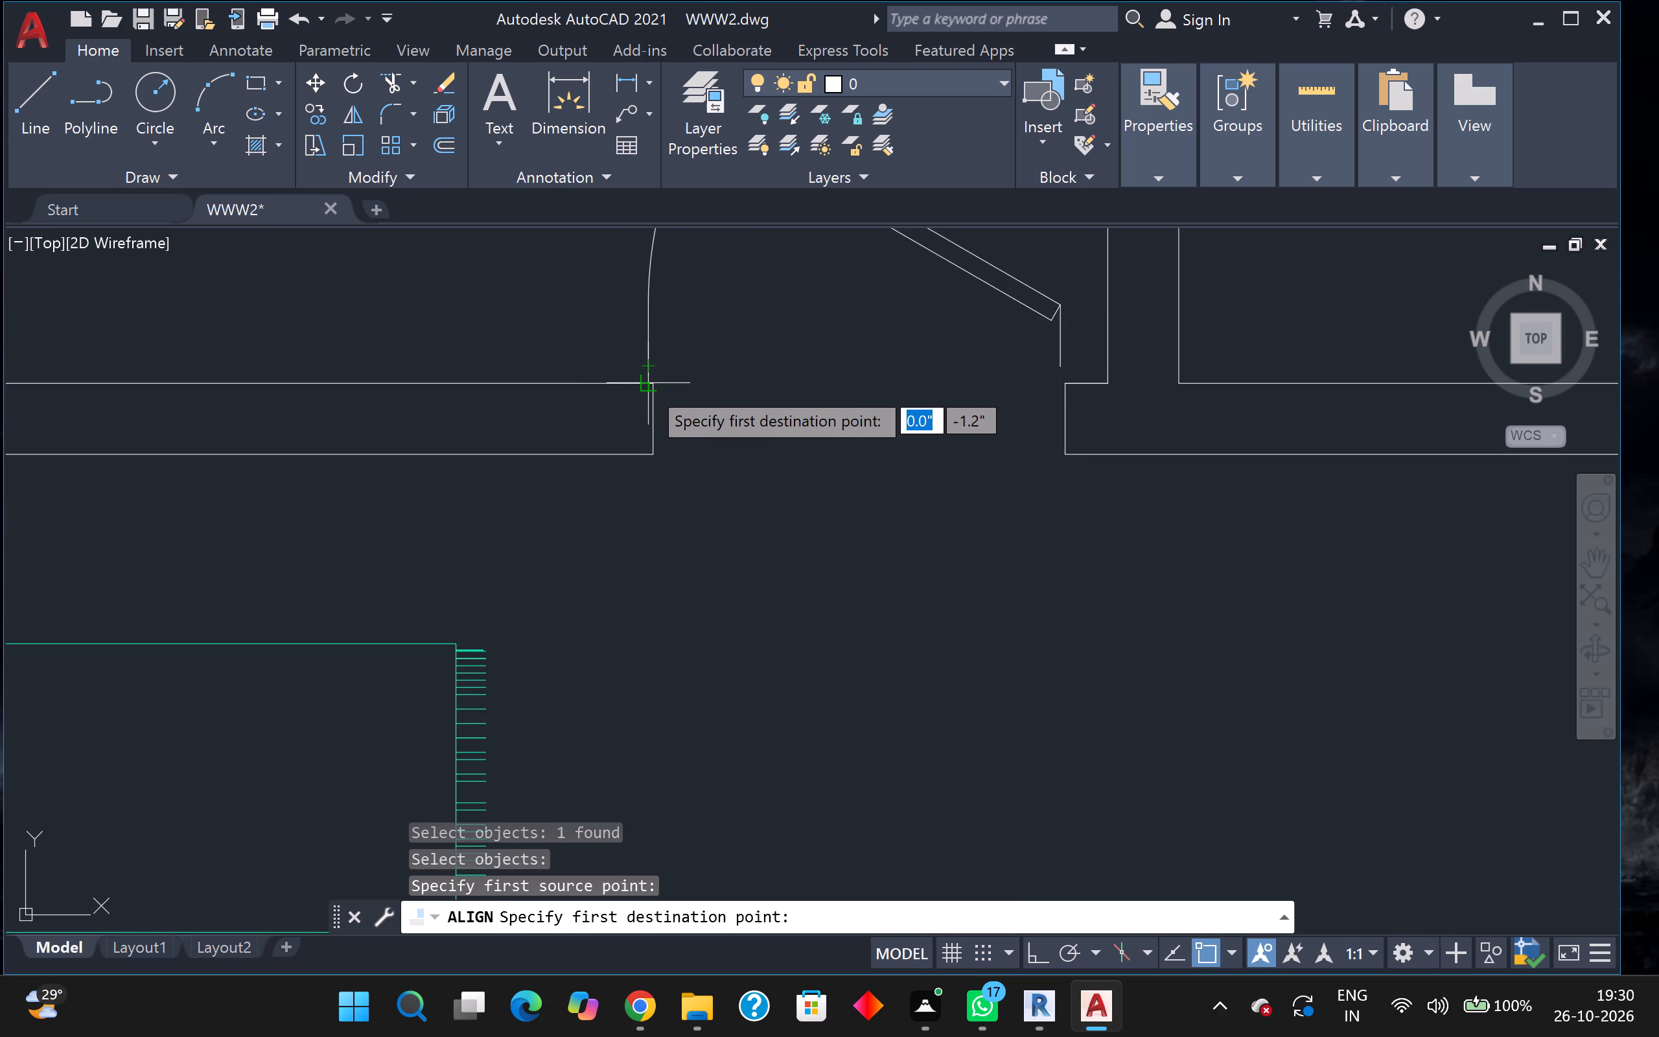
scroll(652, 390, "up", 2)
left_click(655, 376)
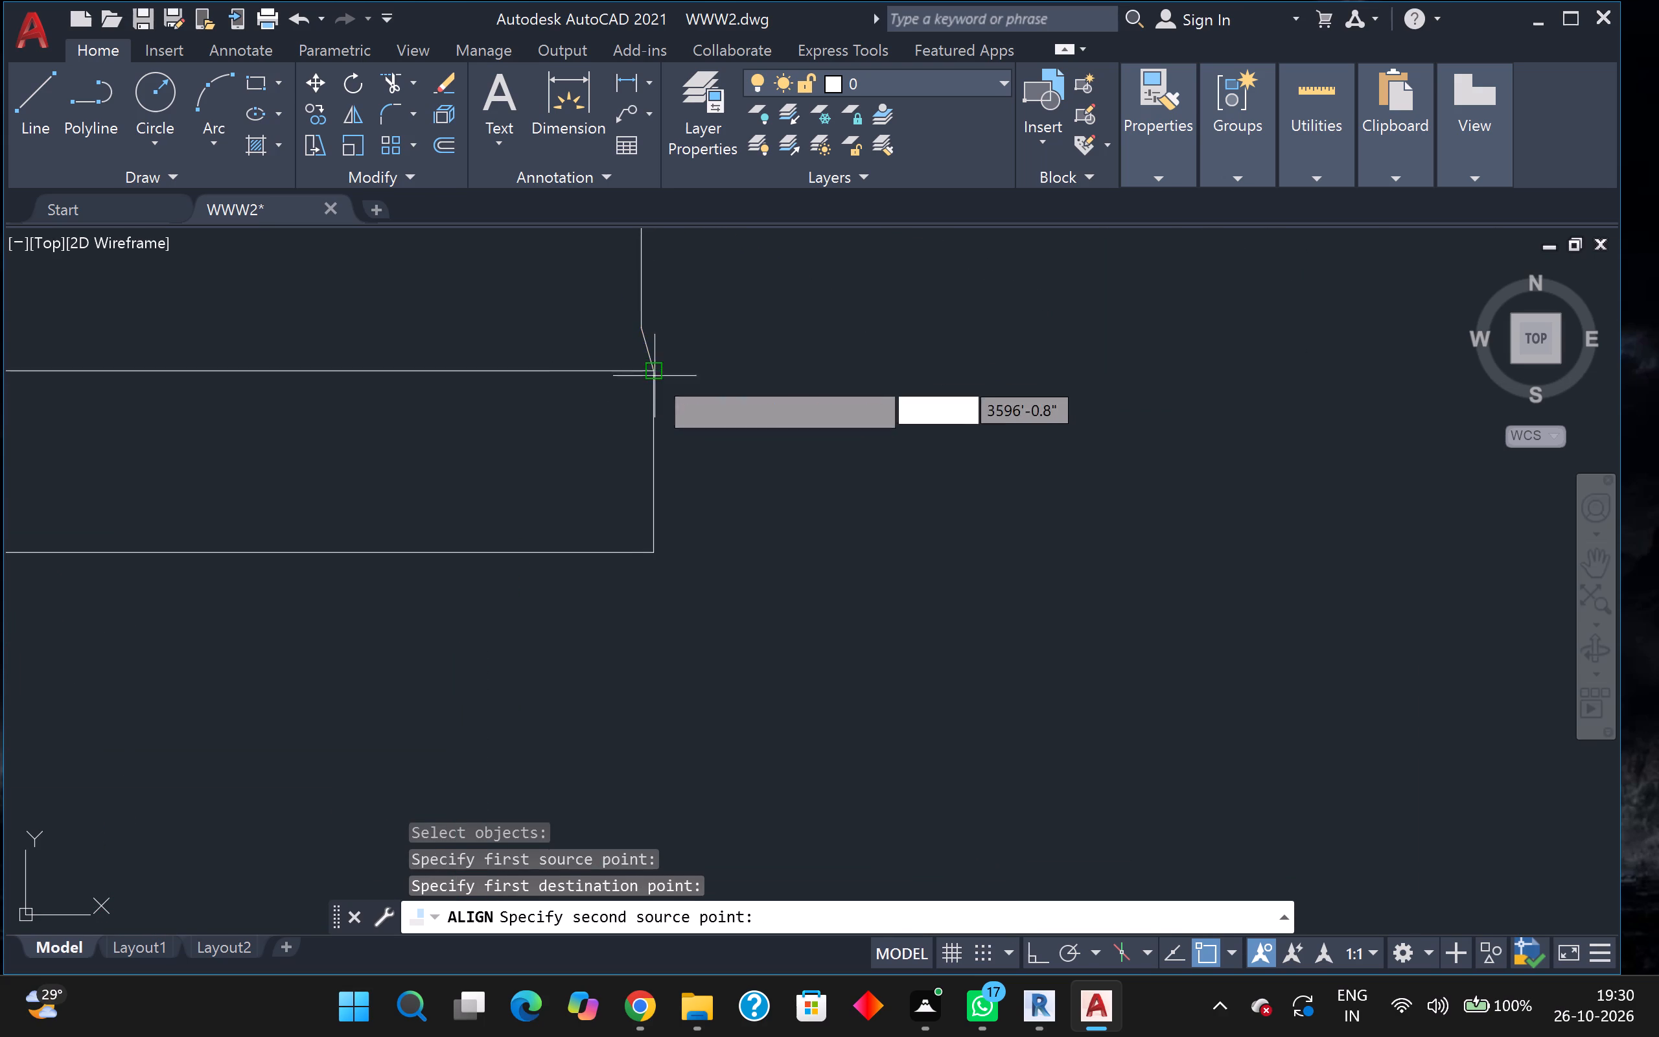
scroll(700, 380, "down", 2)
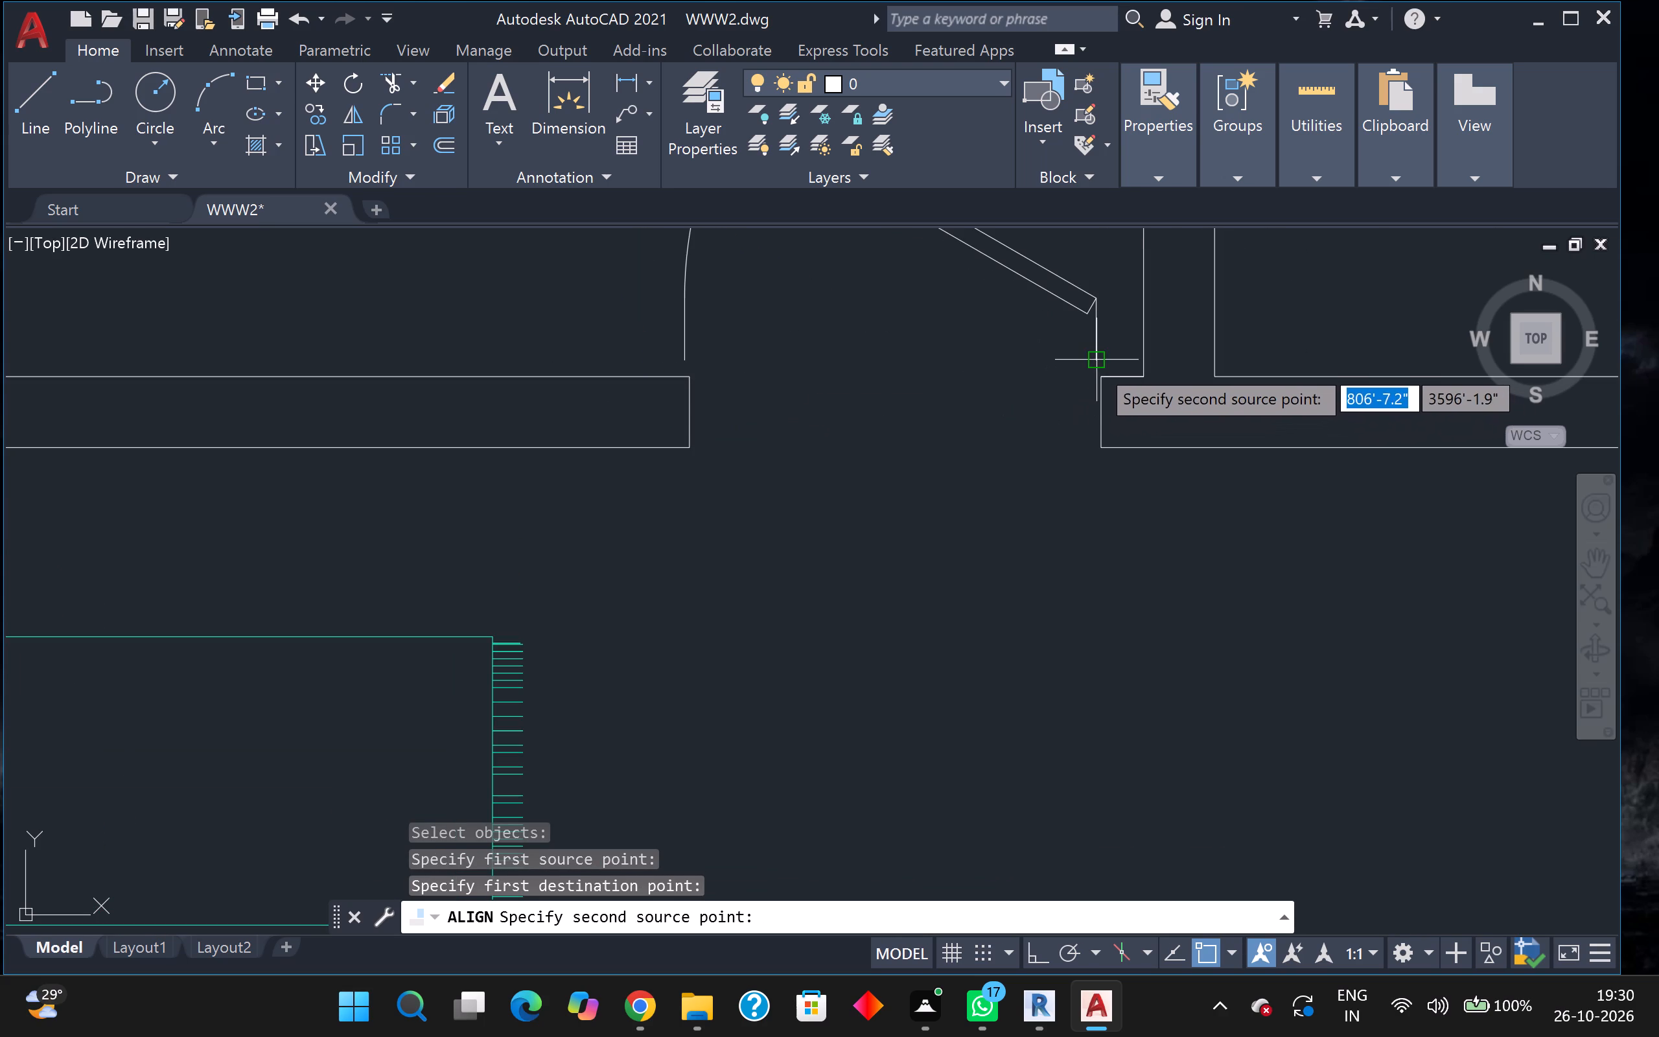
left_click(1104, 361)
scroll(1082, 369, "up", 2)
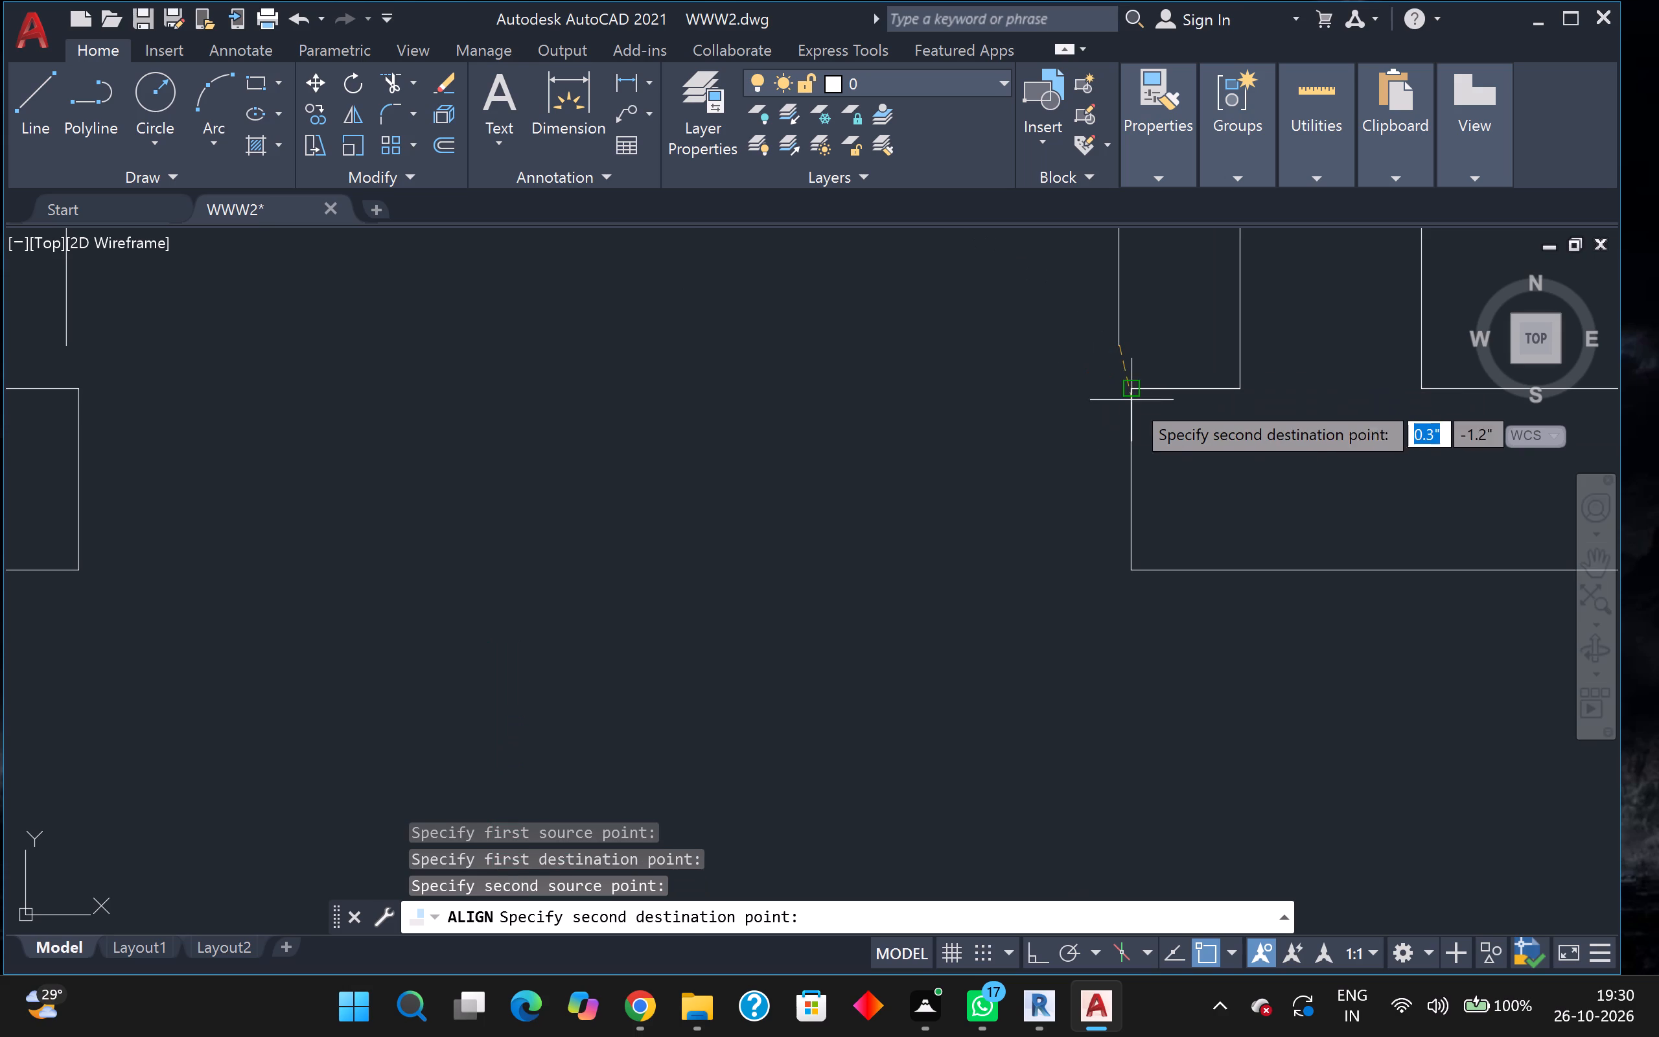
left_click(1126, 396)
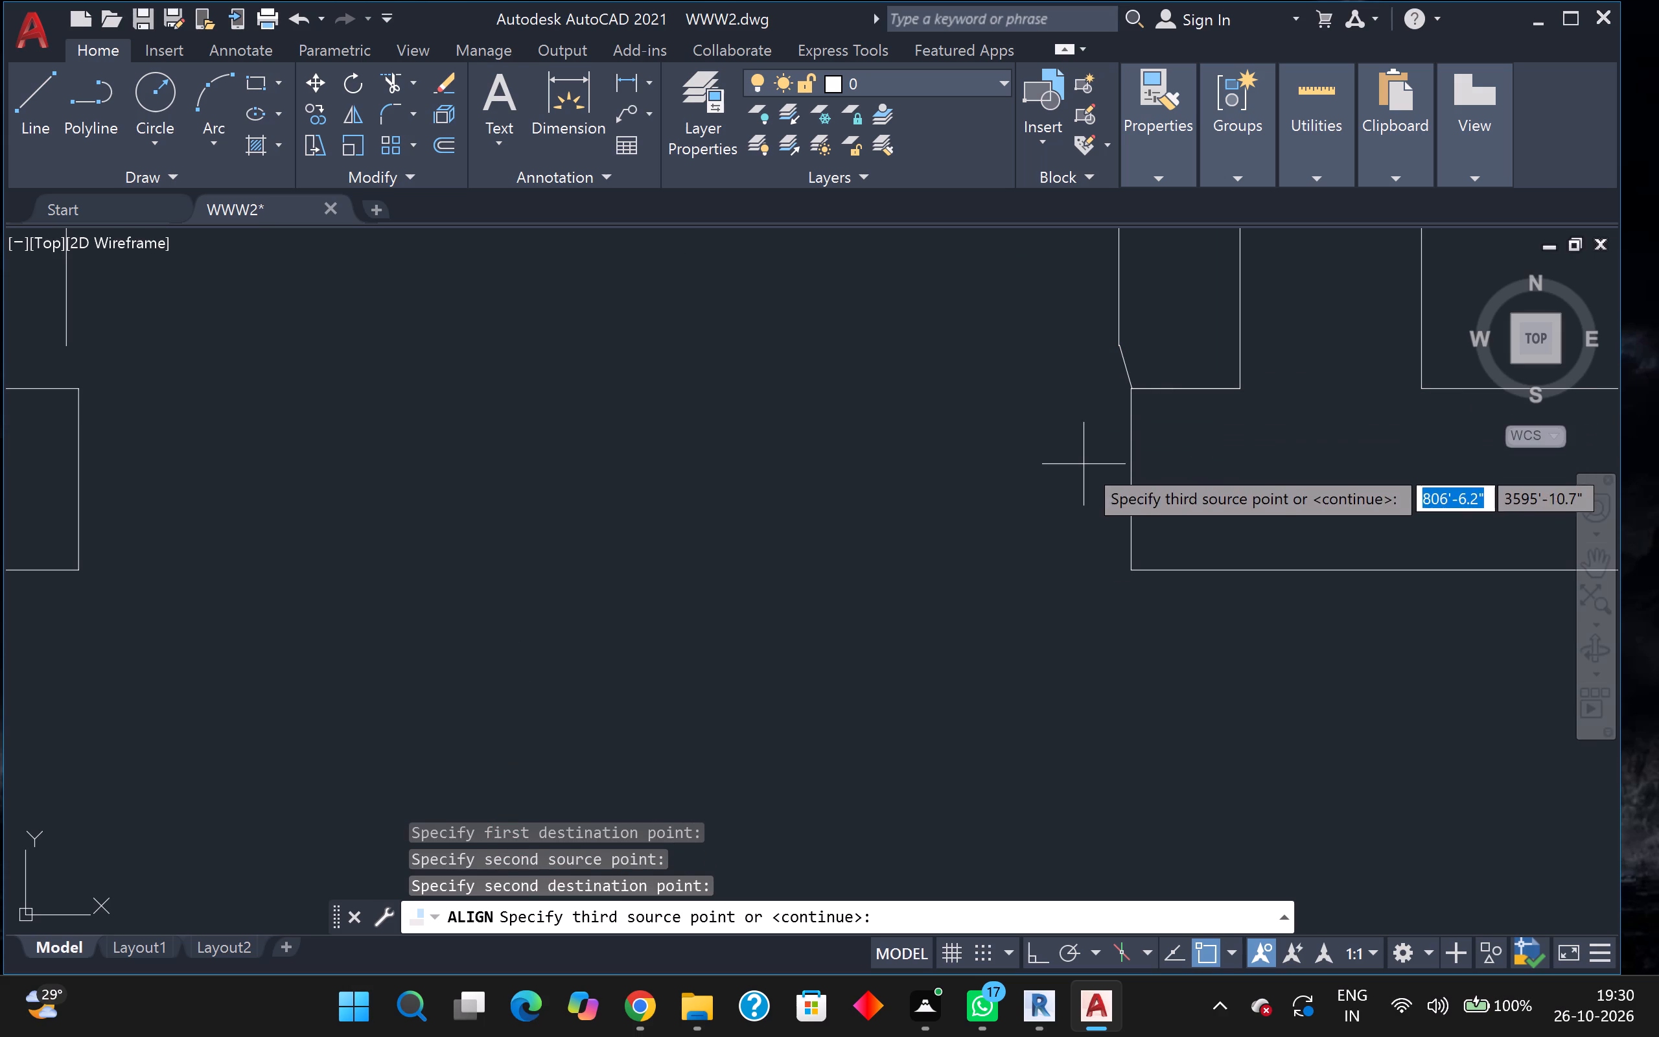
key("Return")
left_click_drag(1116, 522, 1084, 464)
scroll(1080, 467, "down", 6)
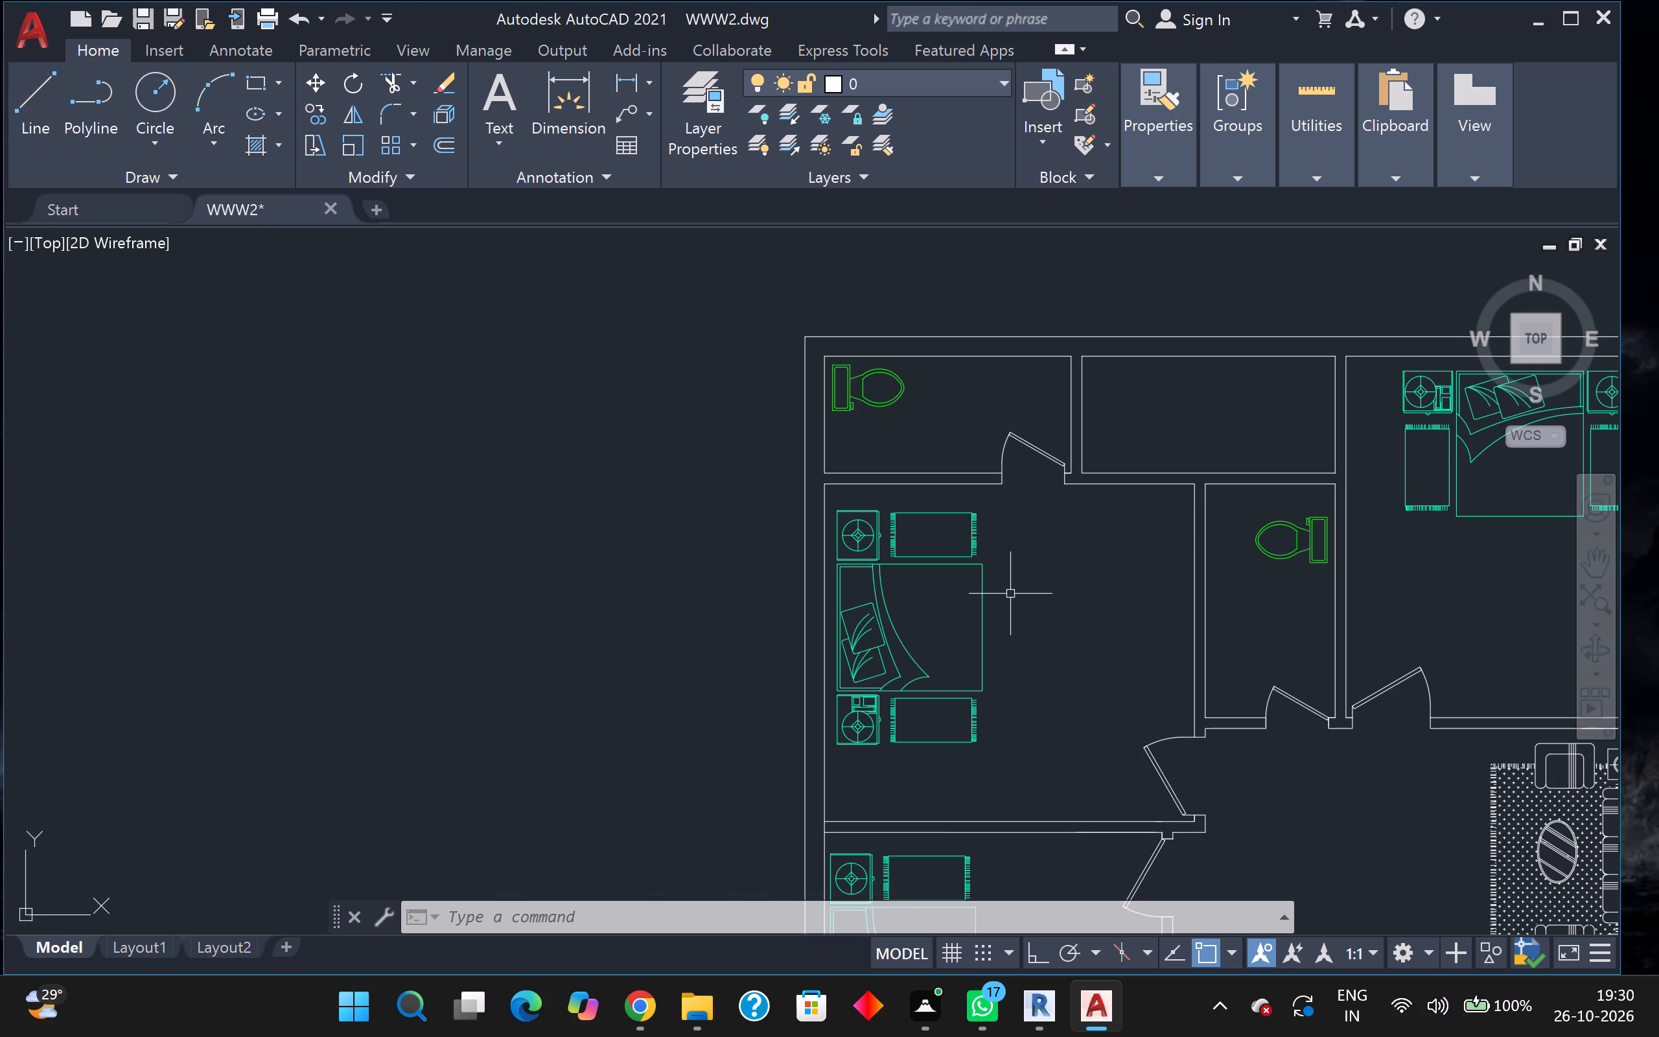
Review the new floor plan against the row of existing floor plans beside it.
scroll(1089, 590, "down", 2)
scroll(1093, 648, "down", 1)
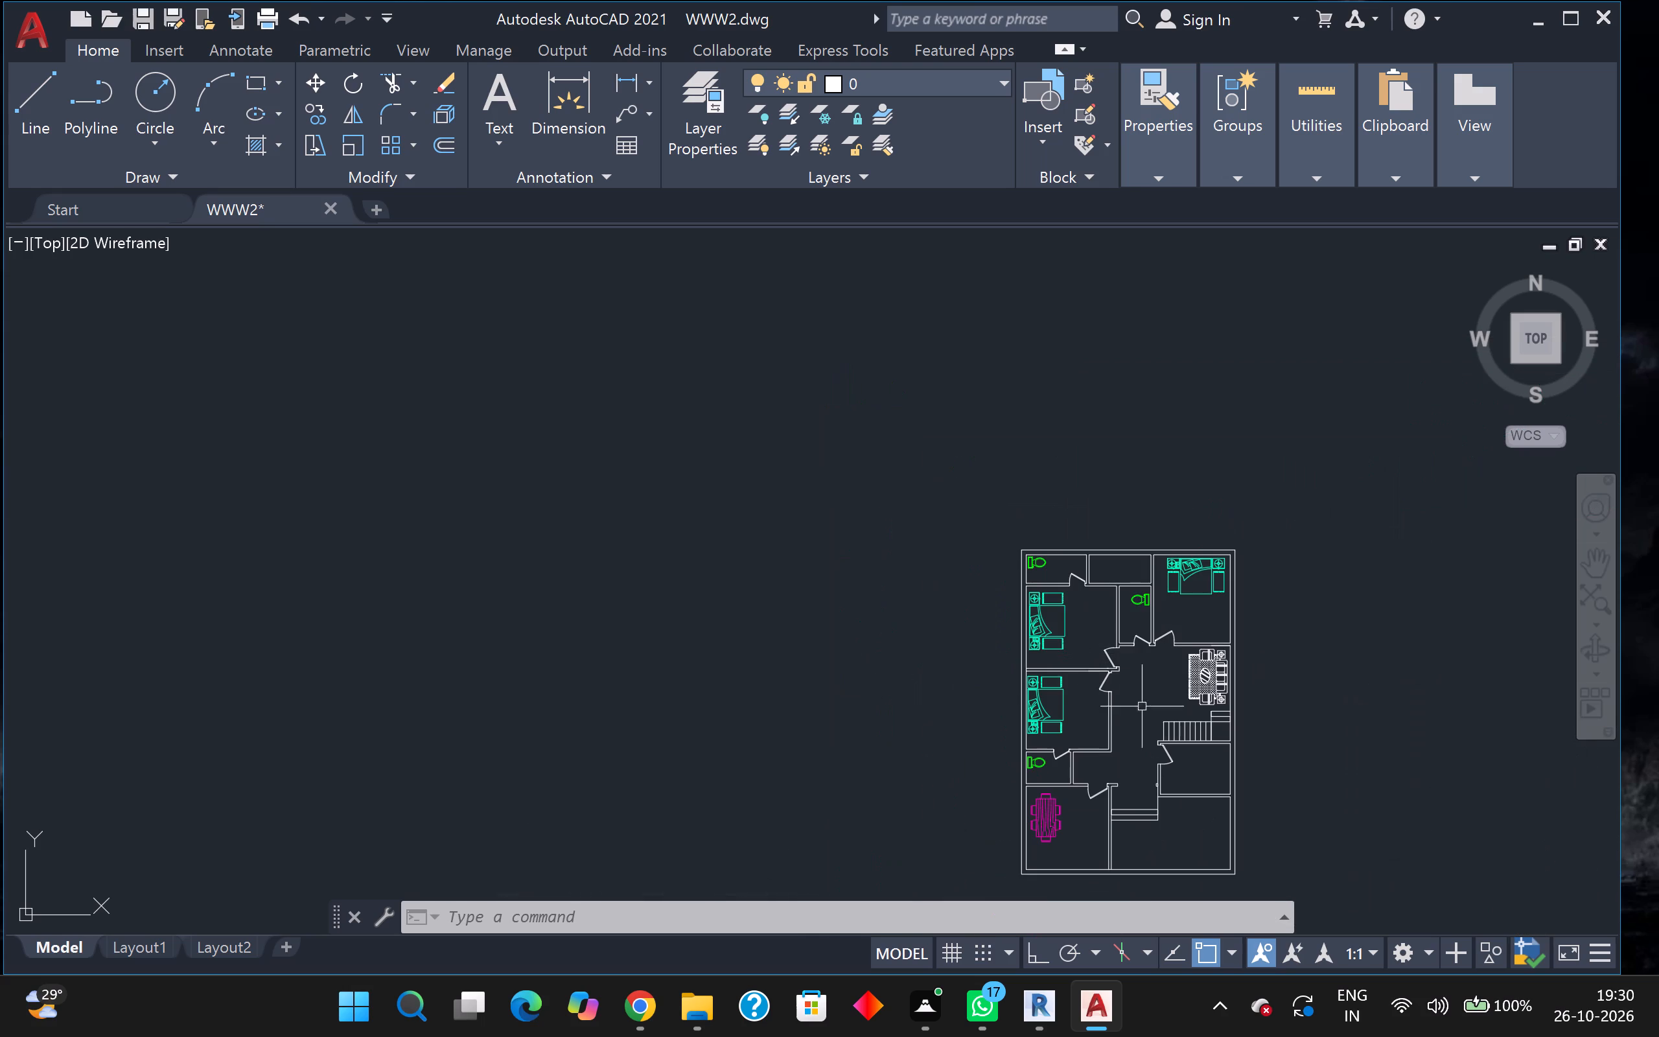
middle_click_drag(1168, 719, 1038, 418)
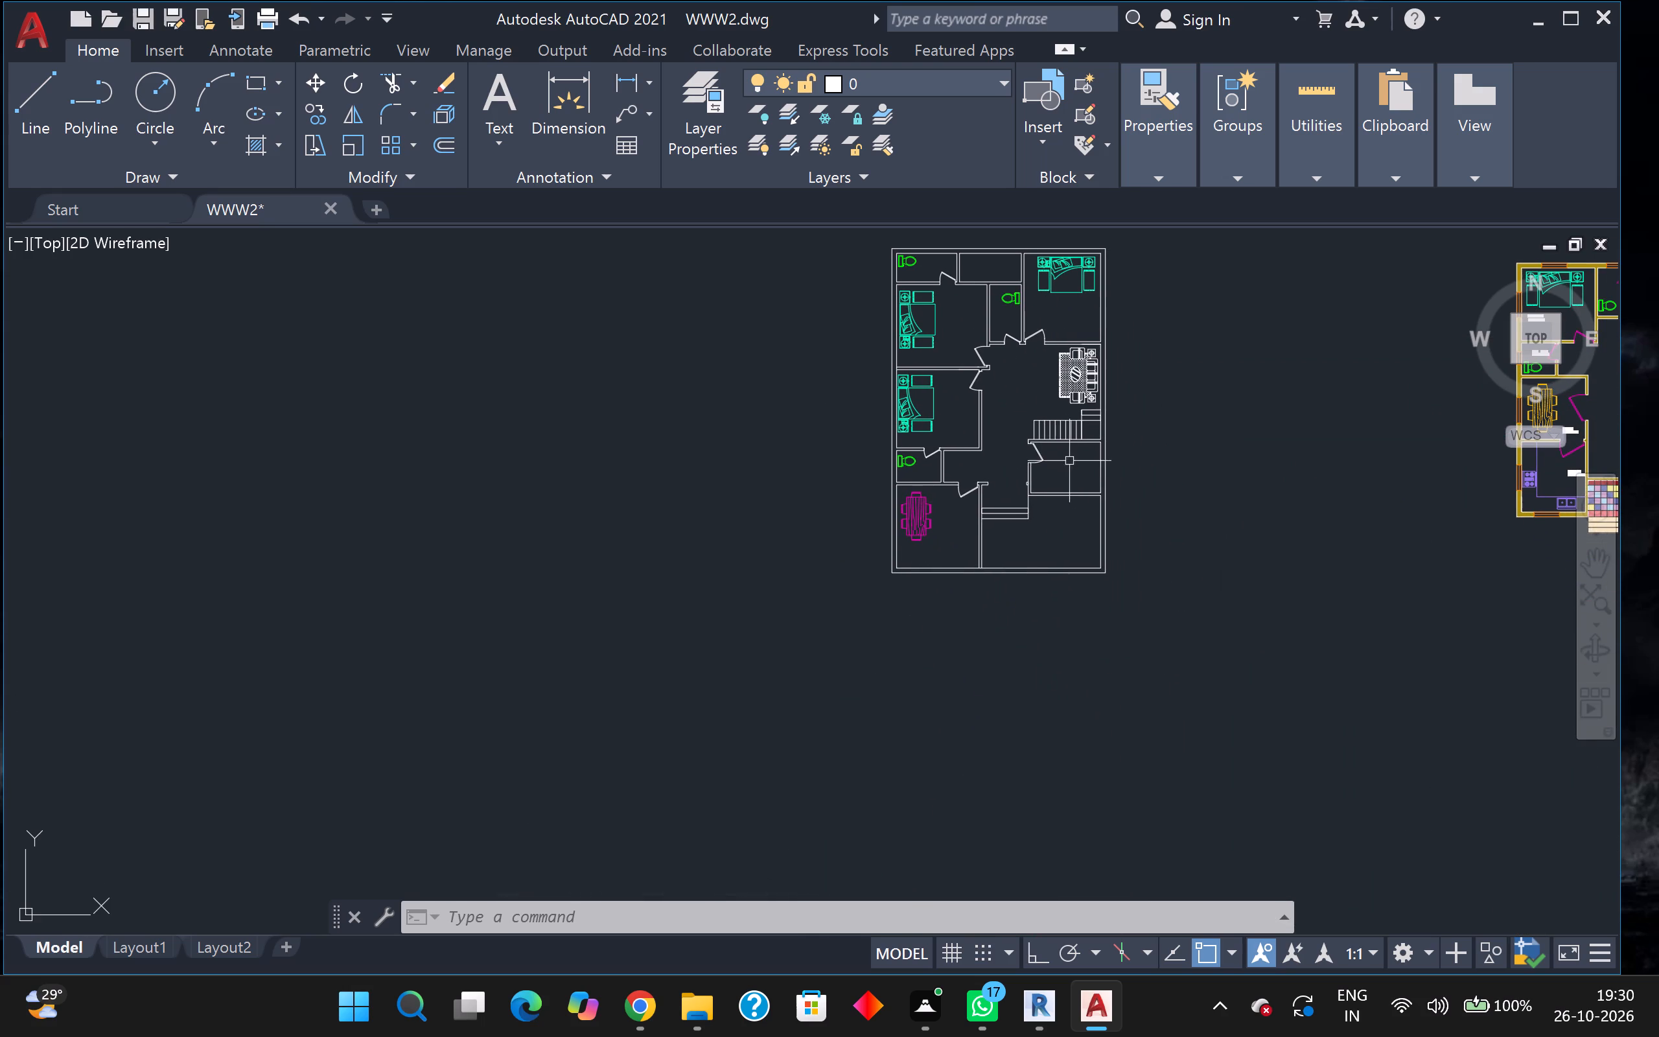
middle_click_drag(1063, 456, 719, 471)
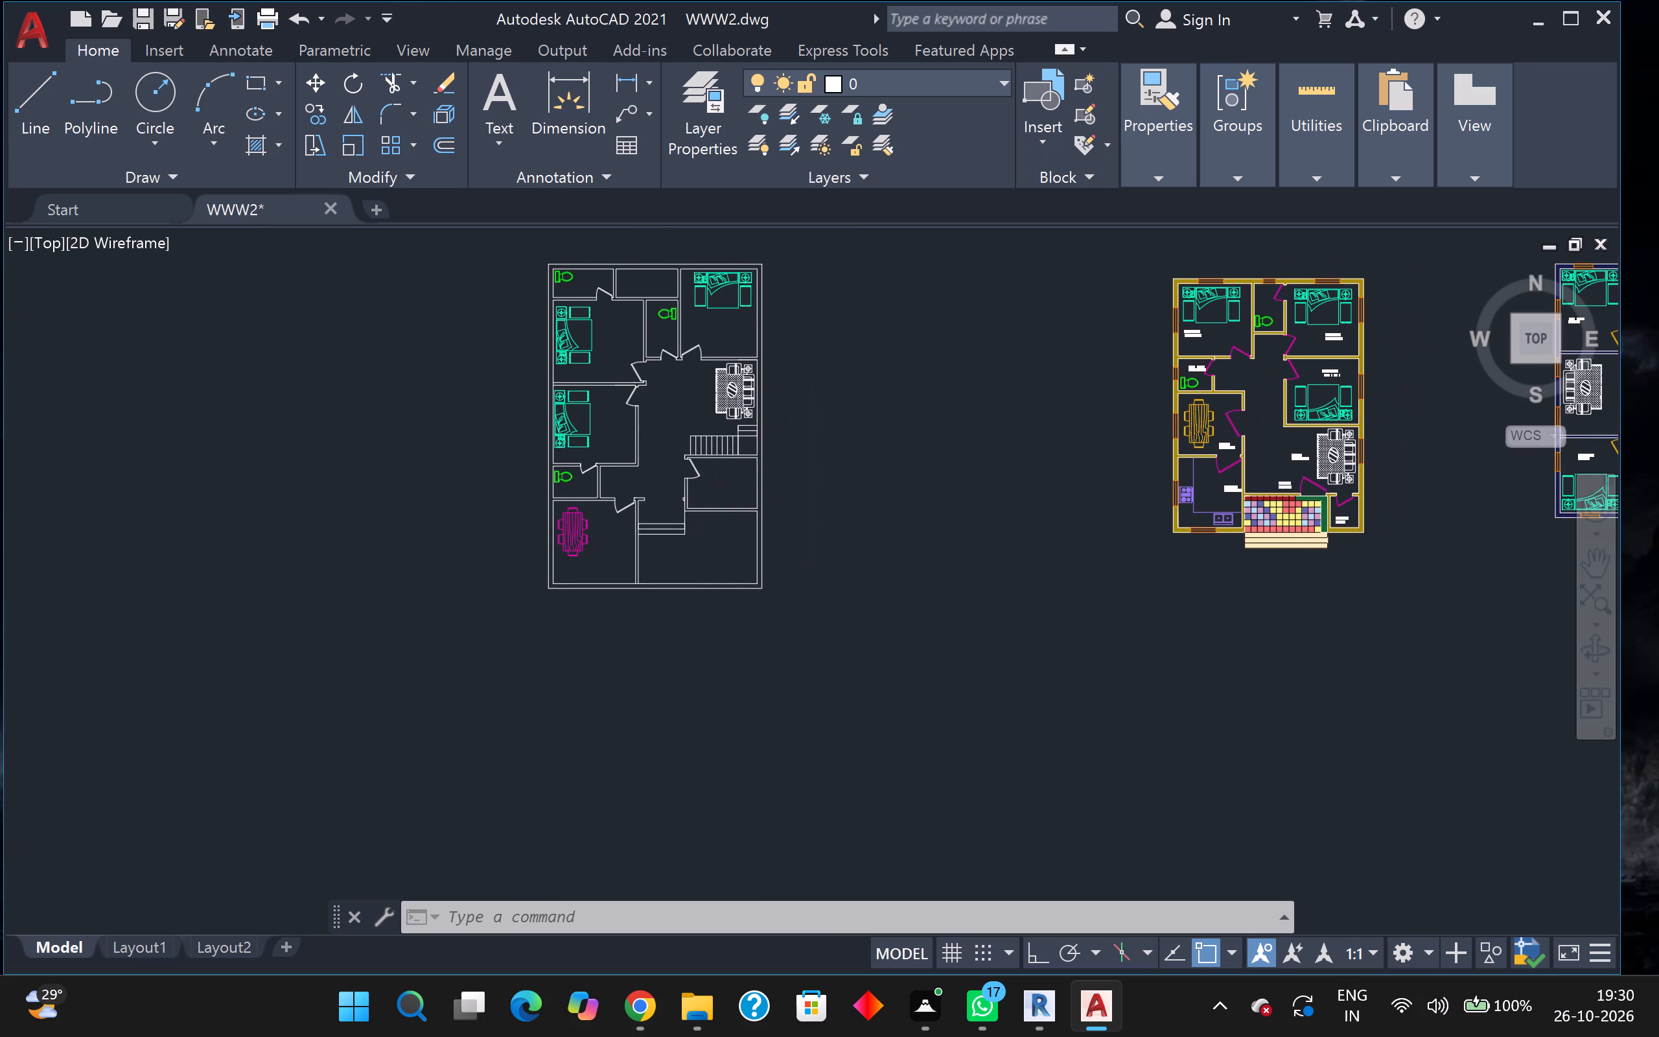
scroll(730, 493, "down", 1)
middle_click_drag(1001, 685, 461, 687)
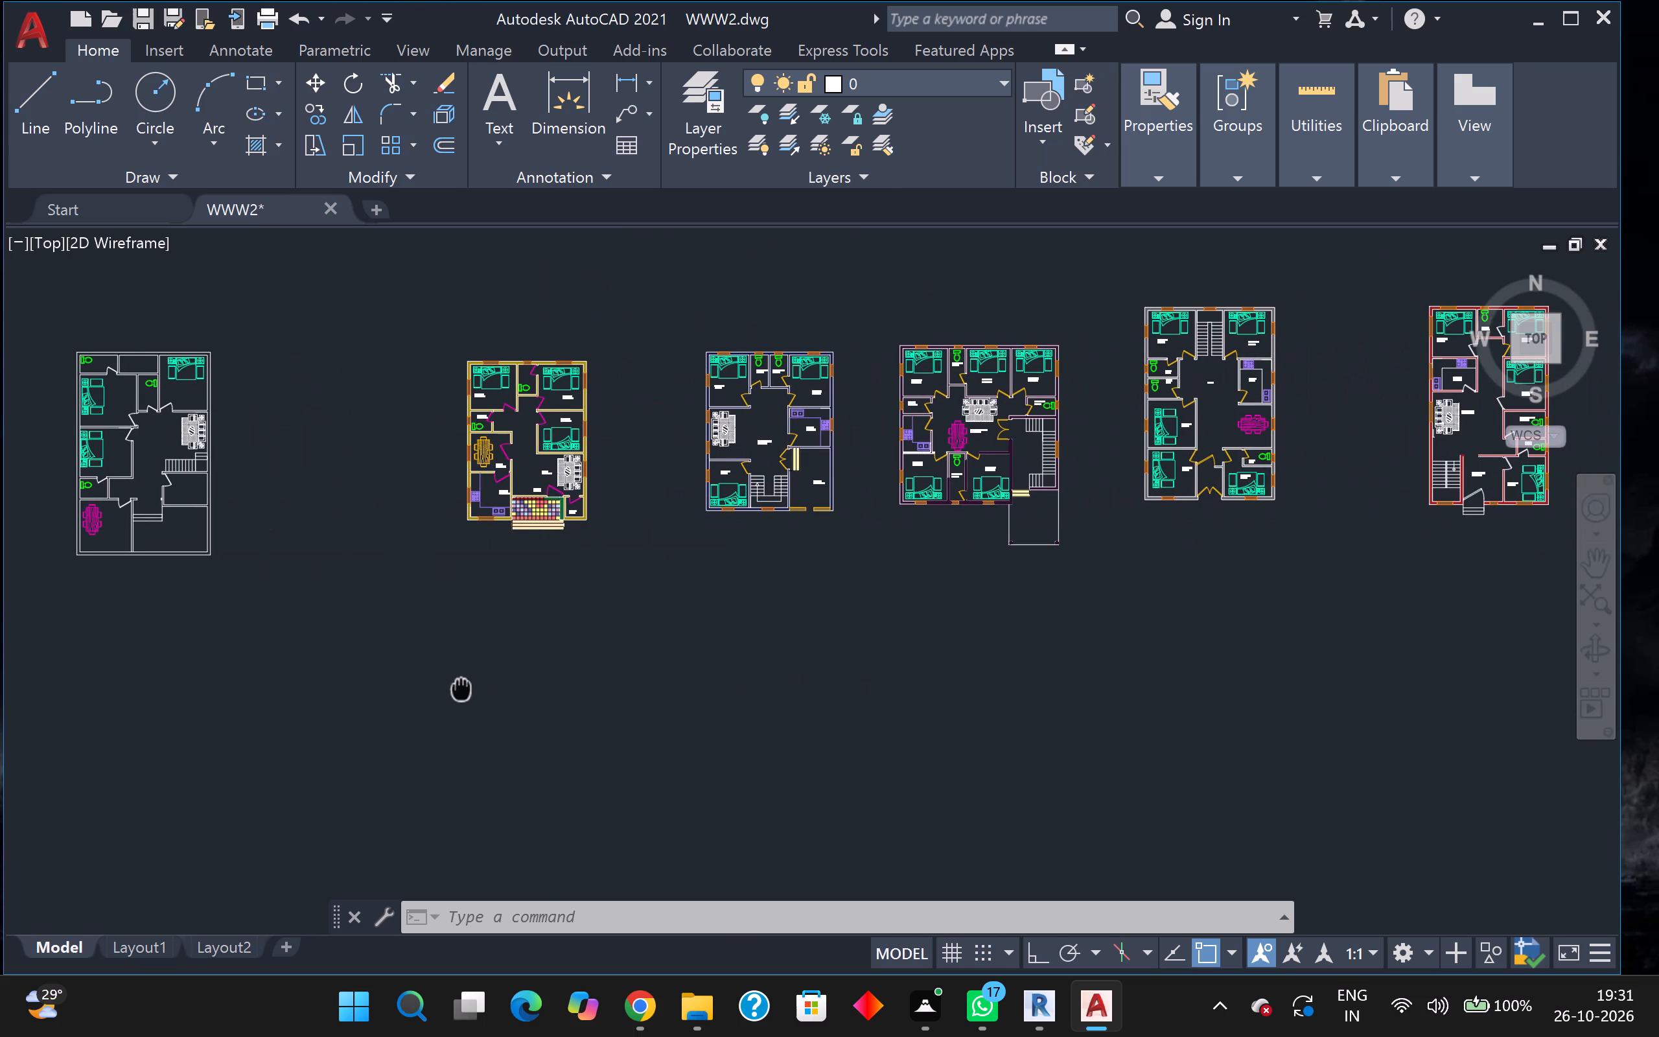
middle_click_drag(461, 687, 451, 688)
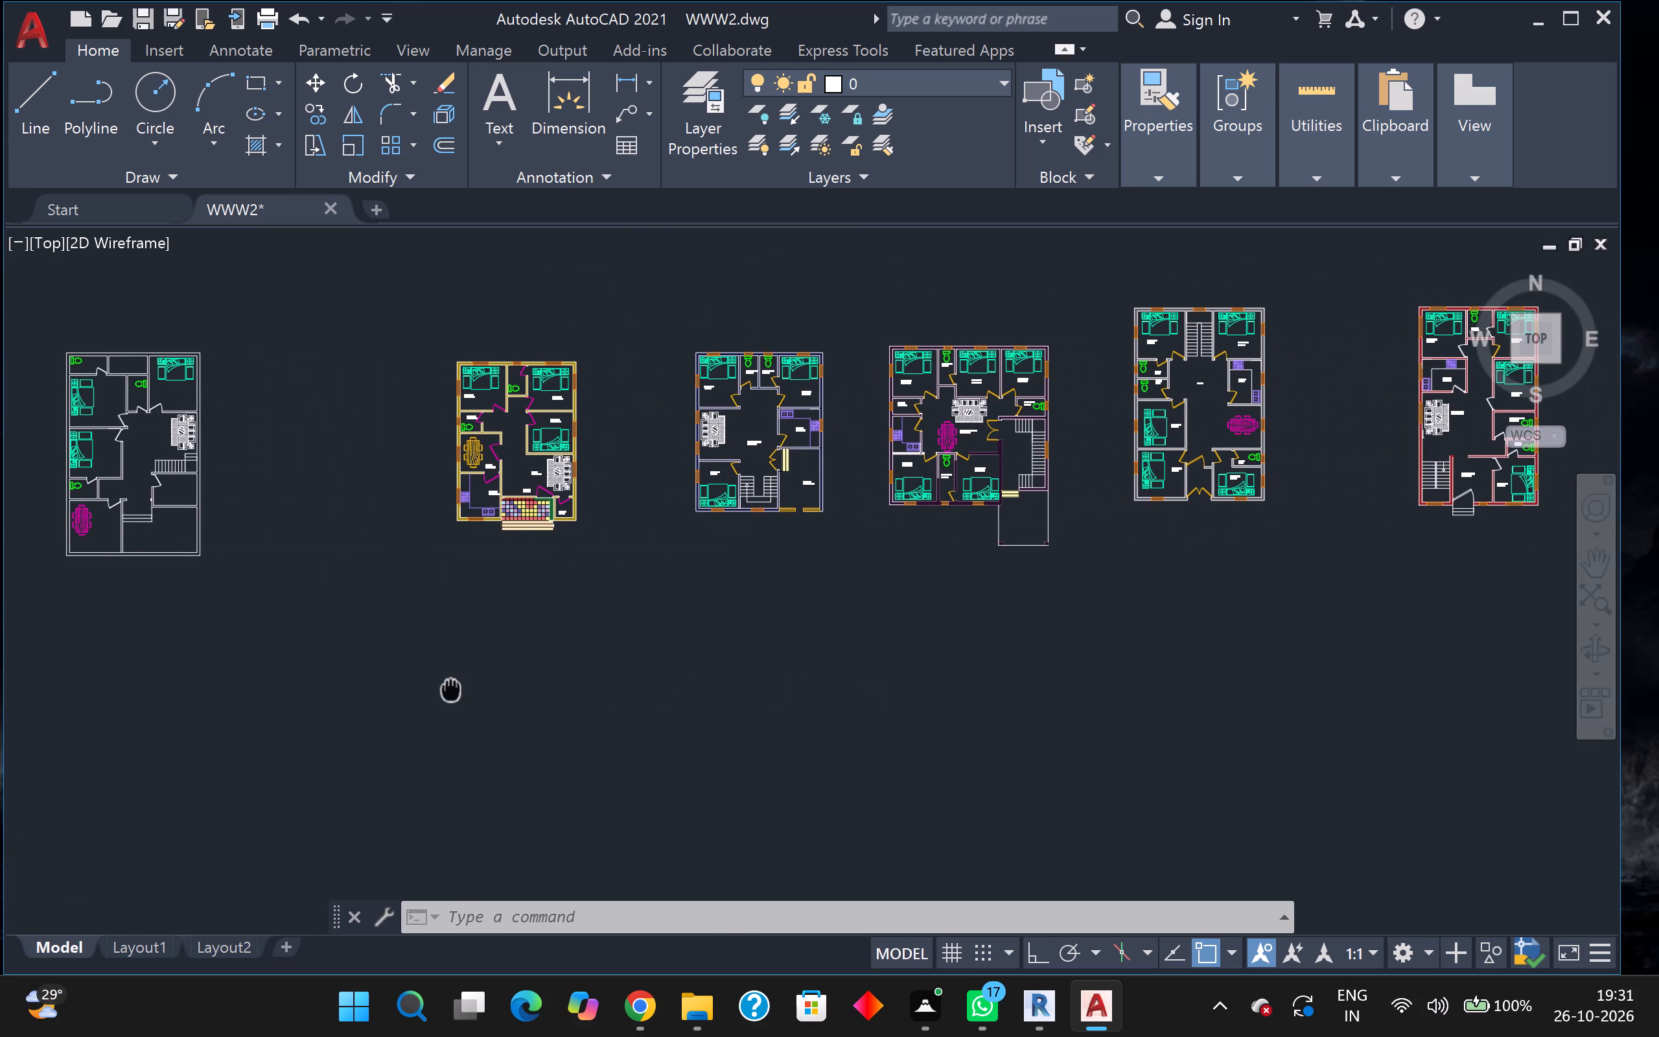
middle_click_drag(451, 688, 377, 688)
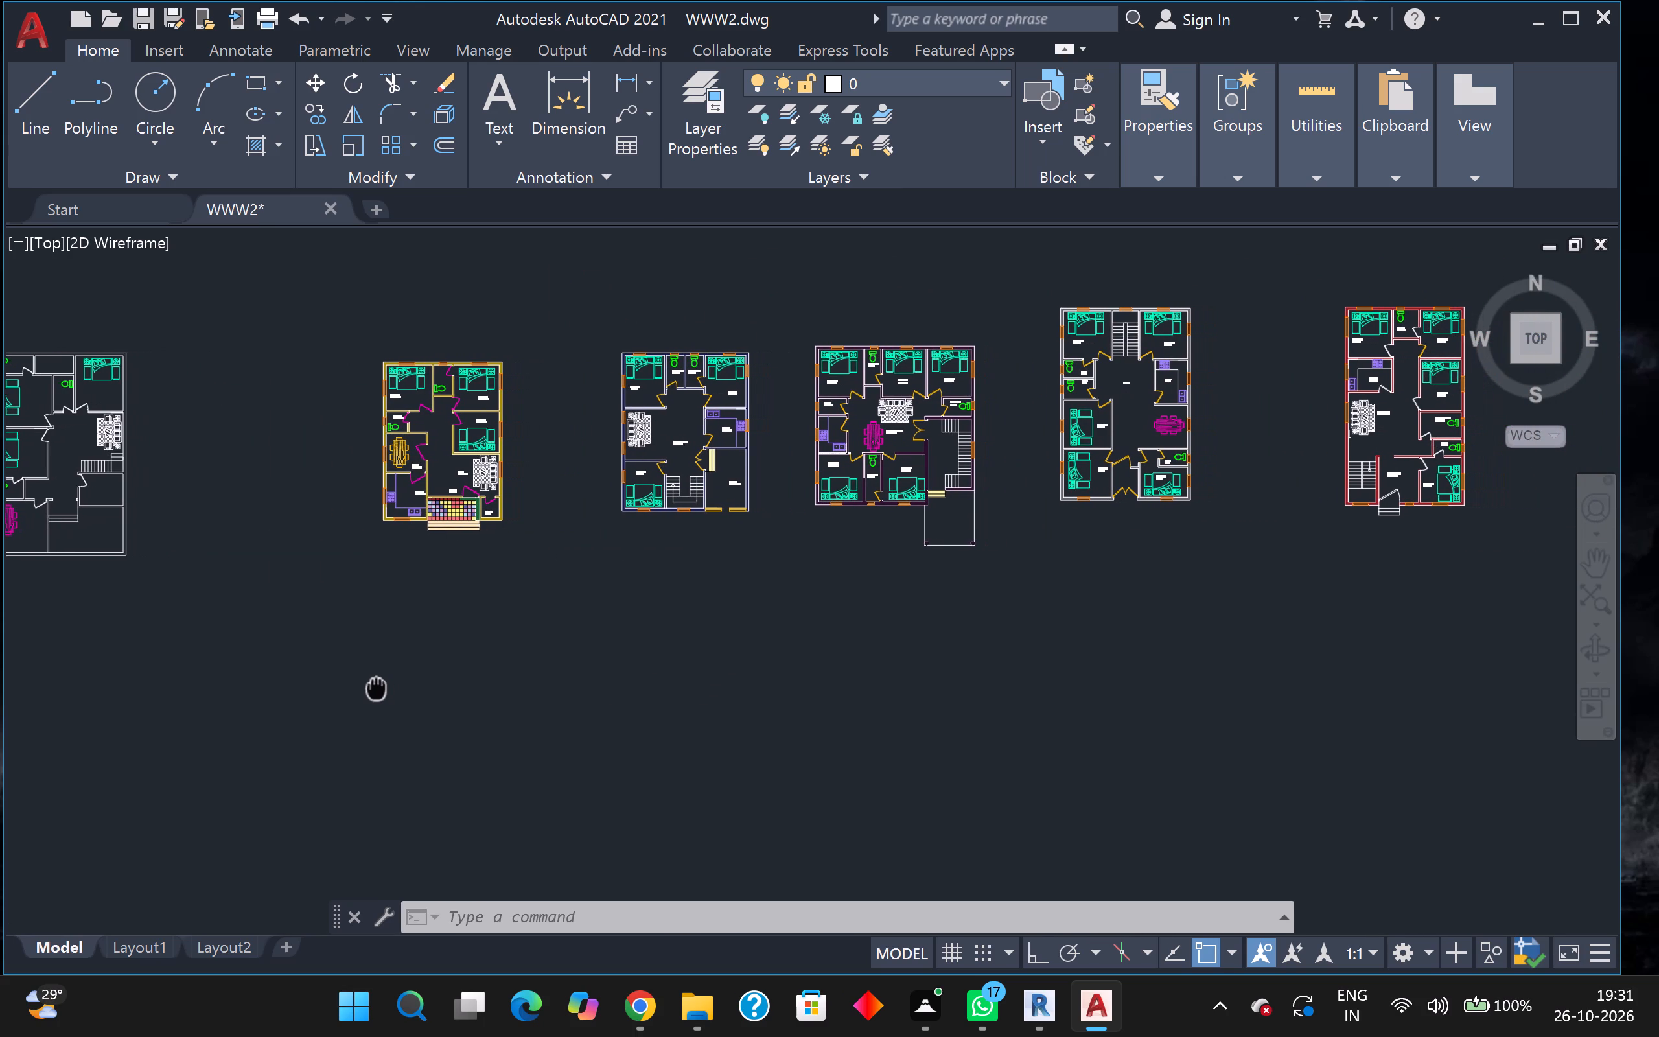
middle_click_drag(377, 688, 1218, 702)
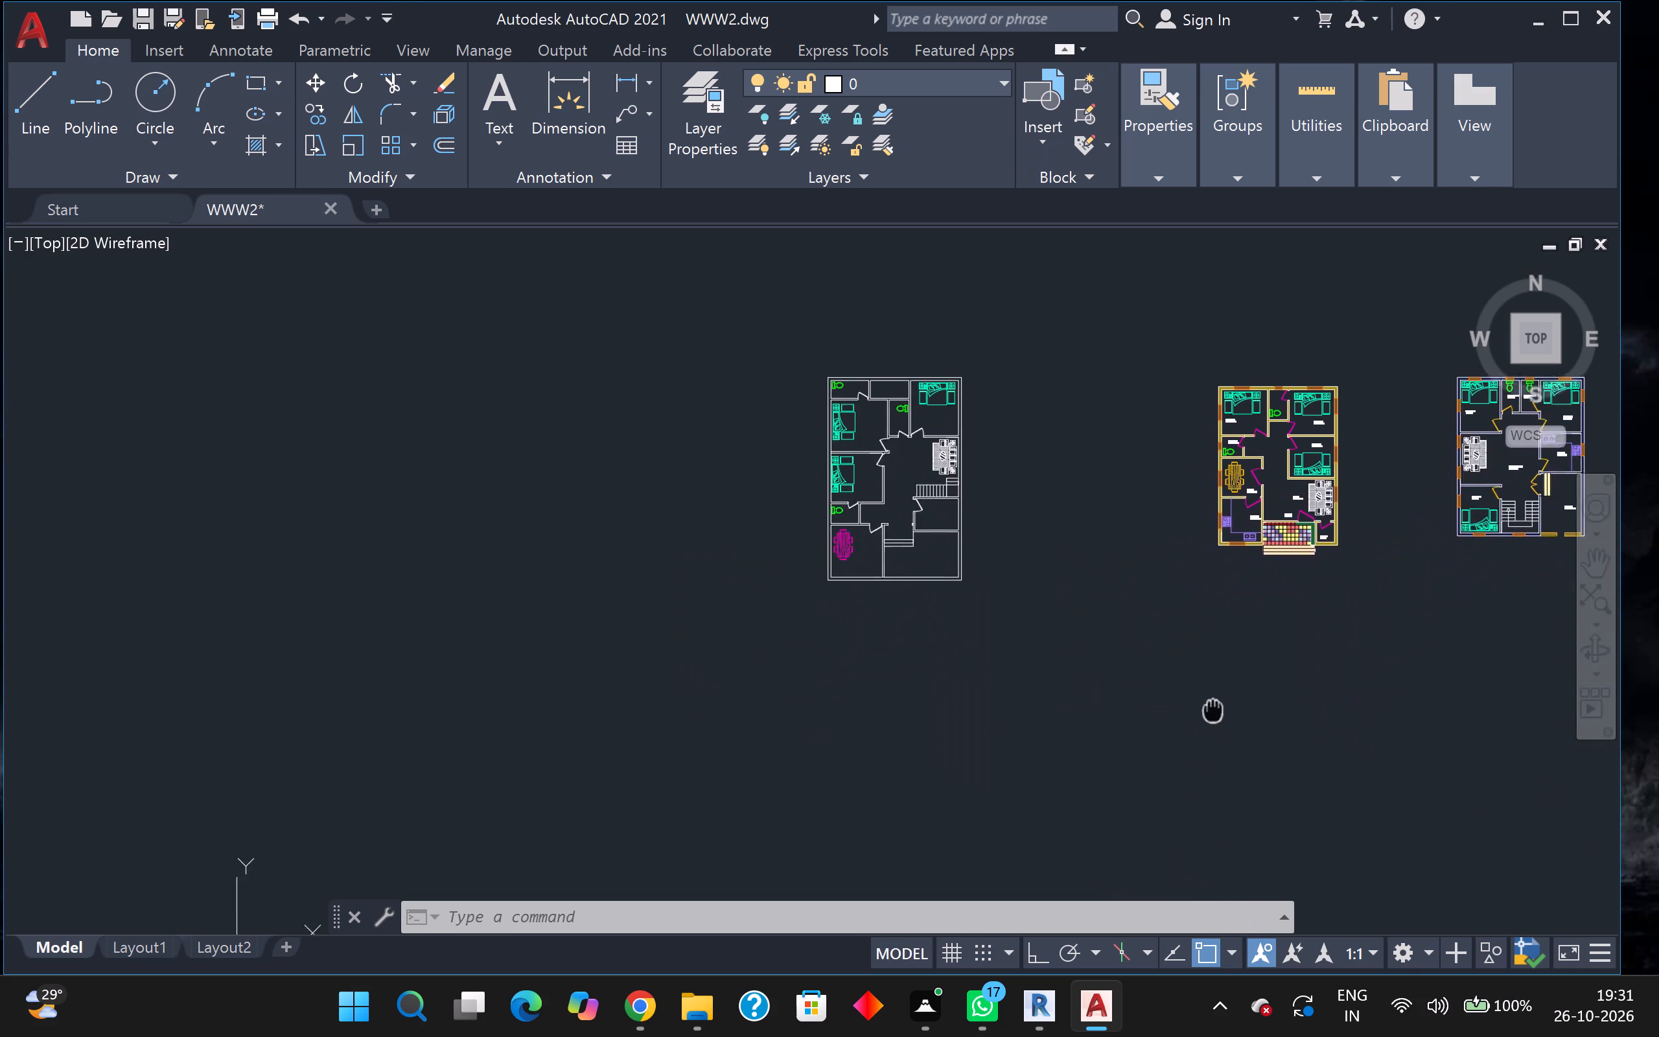
middle_click_drag(1218, 702, 1249, 598)
scroll(1260, 598, "up", 1)
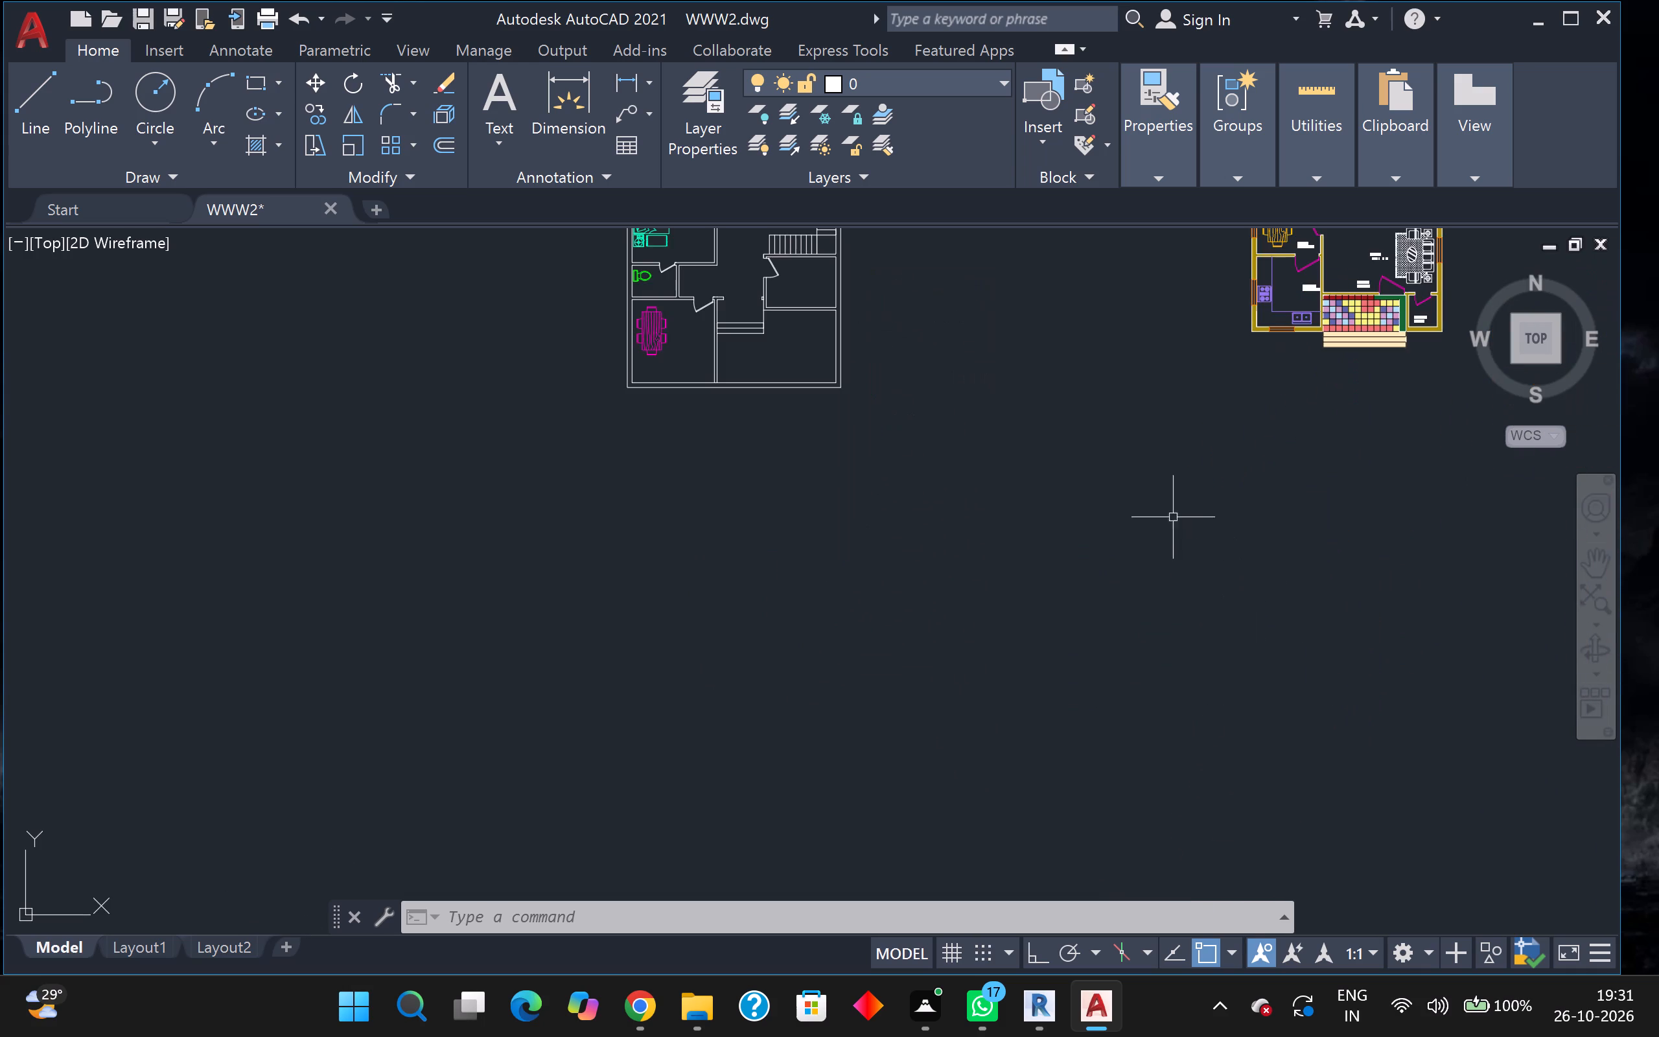
middle_click_drag(1124, 536, 1152, 1016)
scroll(1119, 540, "up", 1)
key("Escape")
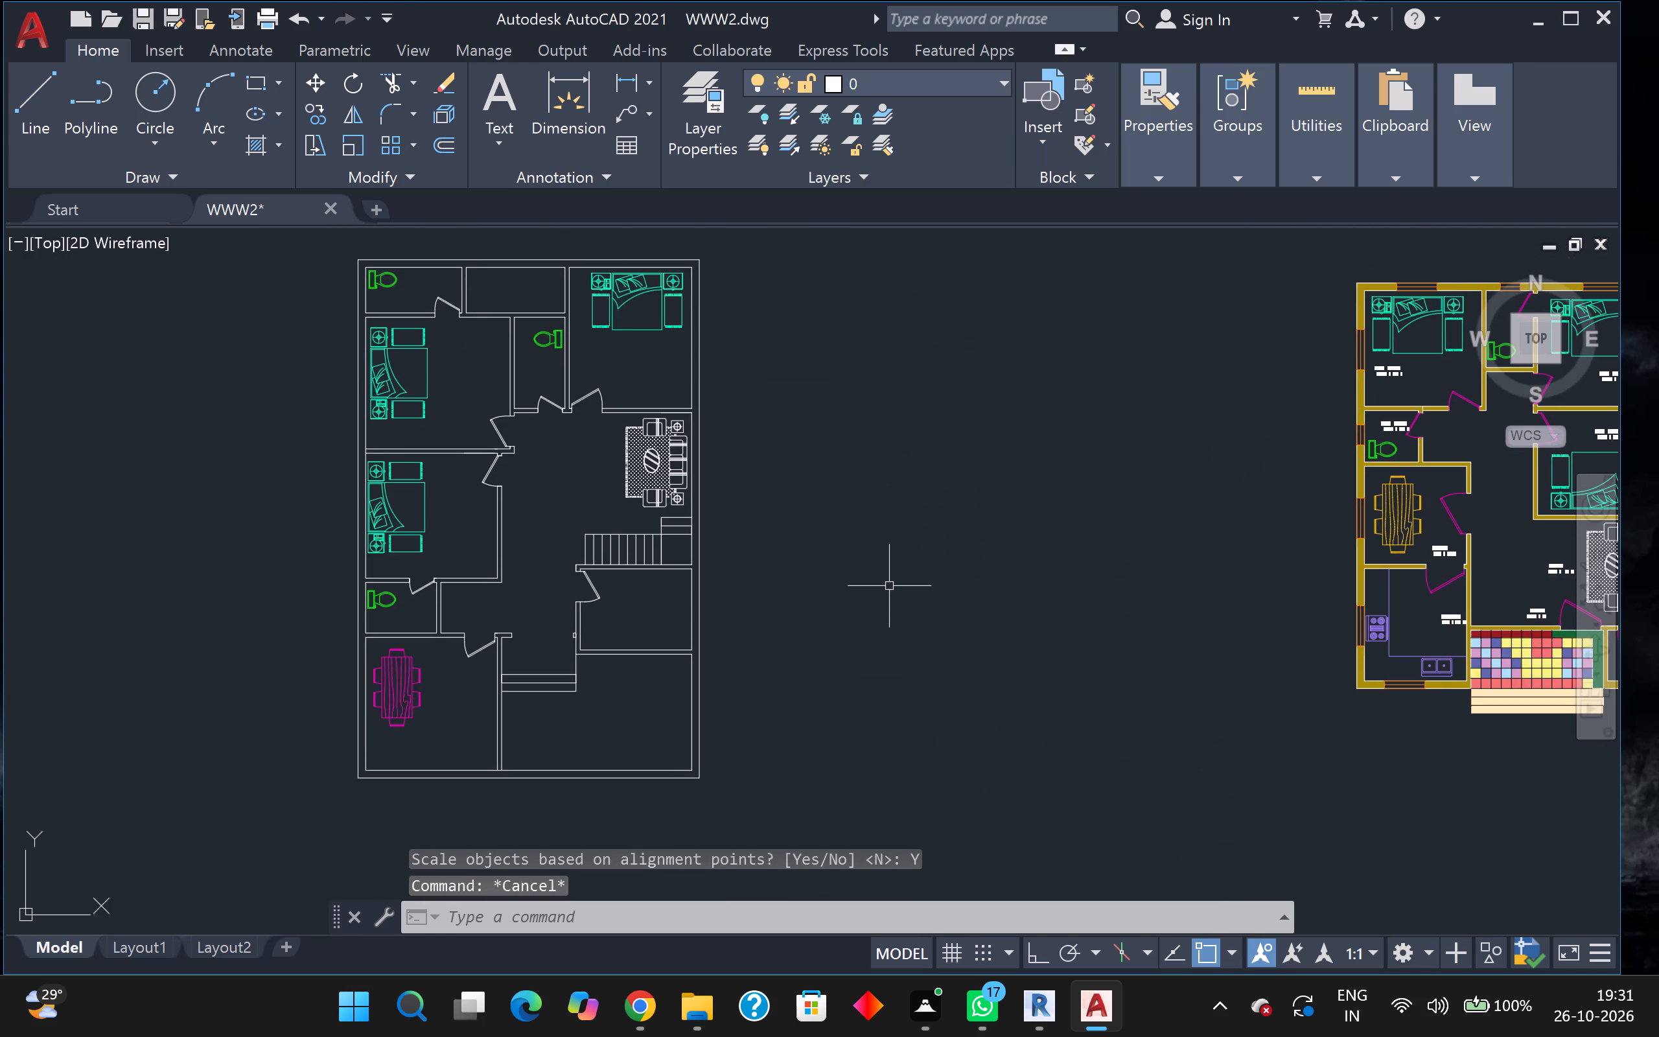
Draw a line from the inner northeast corner of the room south of the stairs, 2'5" west and straight south to its south wall.
key("l")
key("Return")
scroll(709, 603, "up", 3)
scroll(449, 664, "down", 1)
middle_click_drag(434, 665, 442, 660)
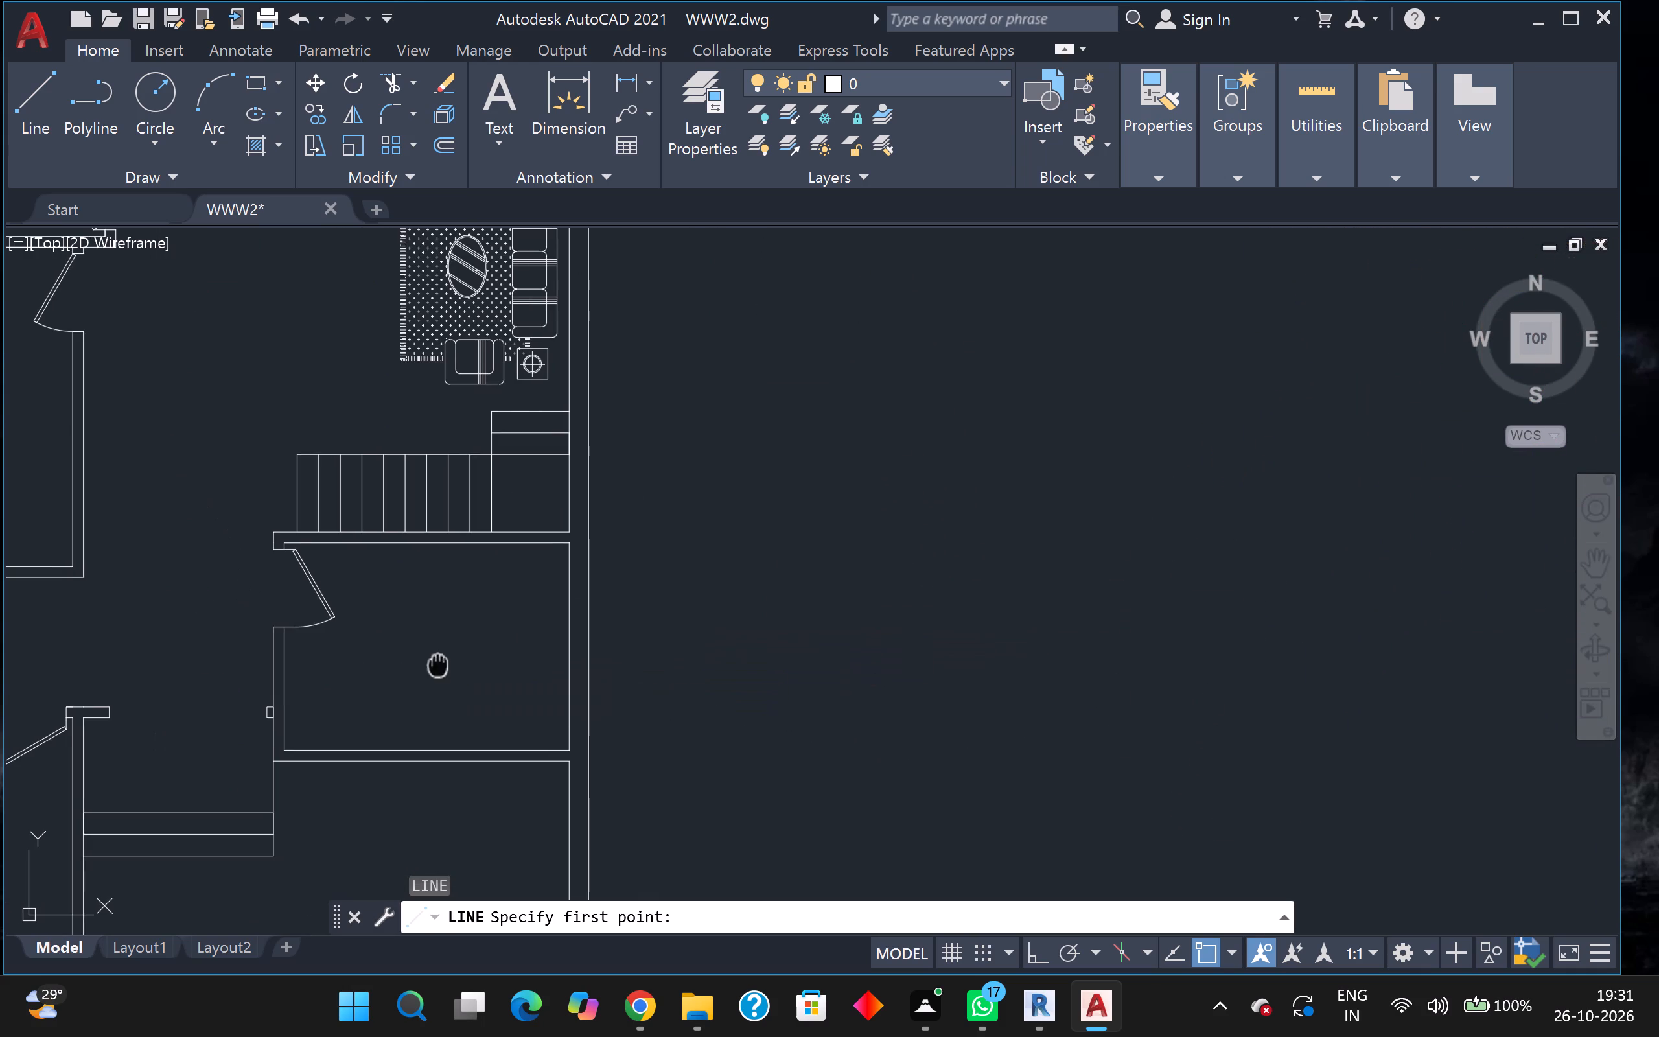
middle_click_drag(442, 660, 463, 633)
scroll(596, 489, "up", 1)
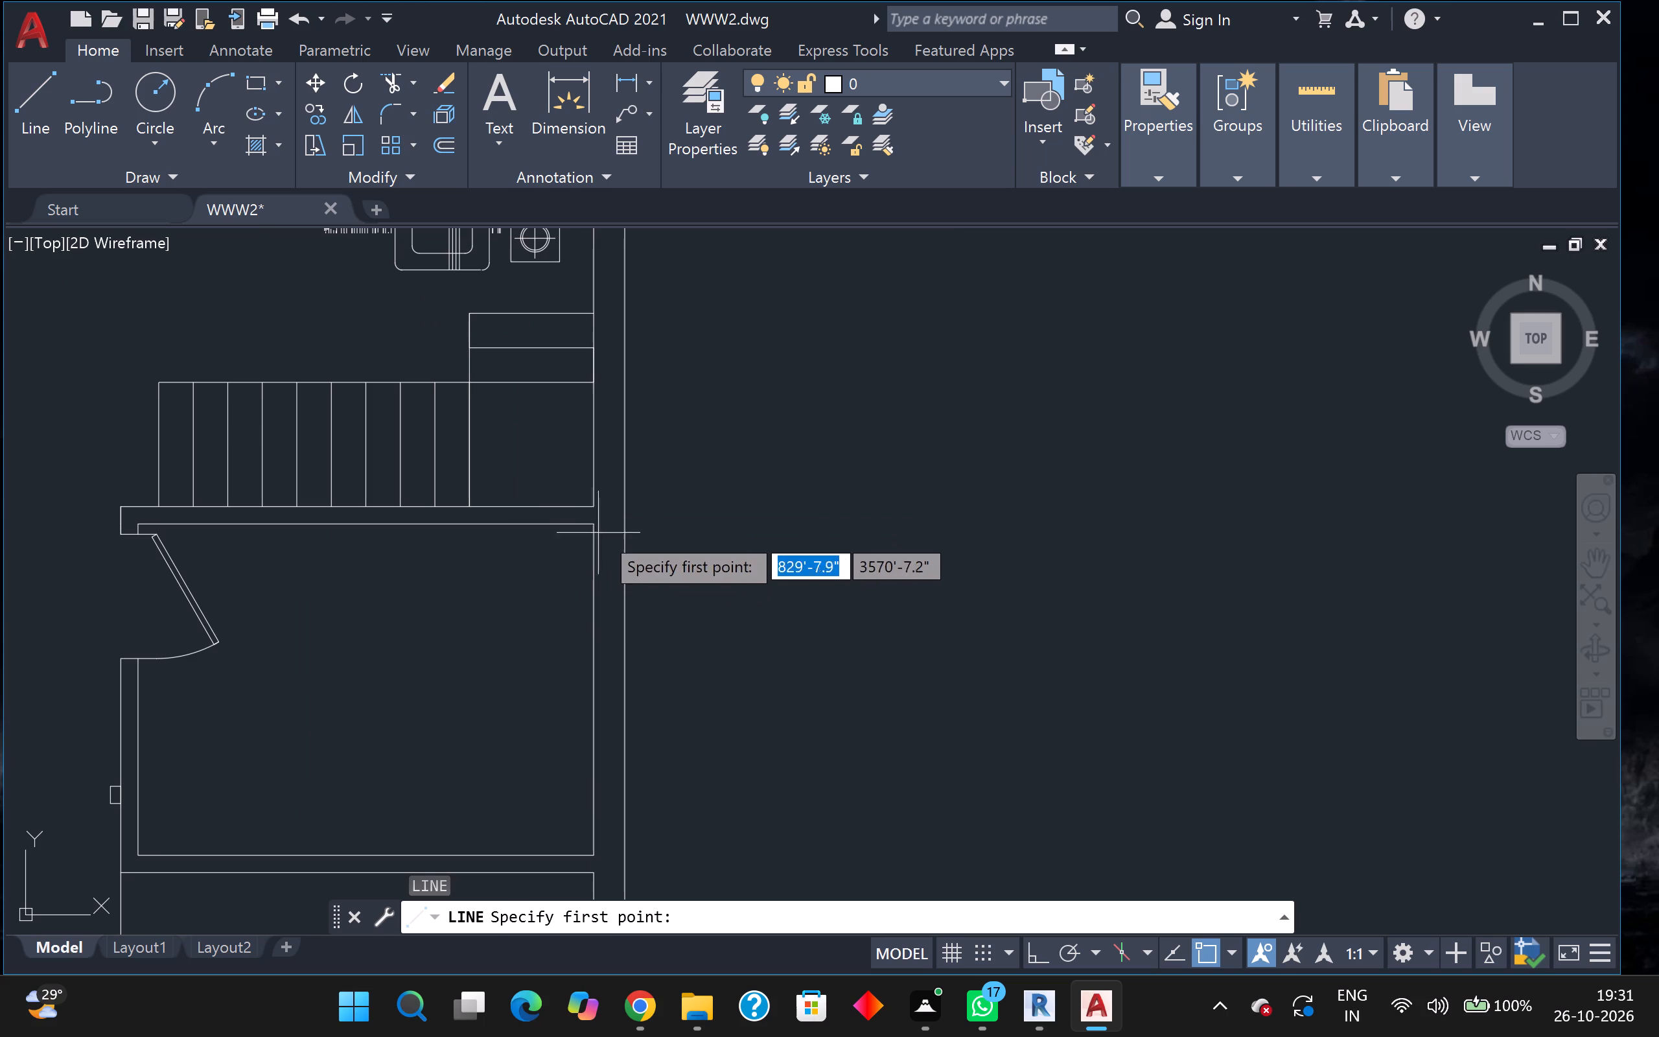
left_click(597, 525)
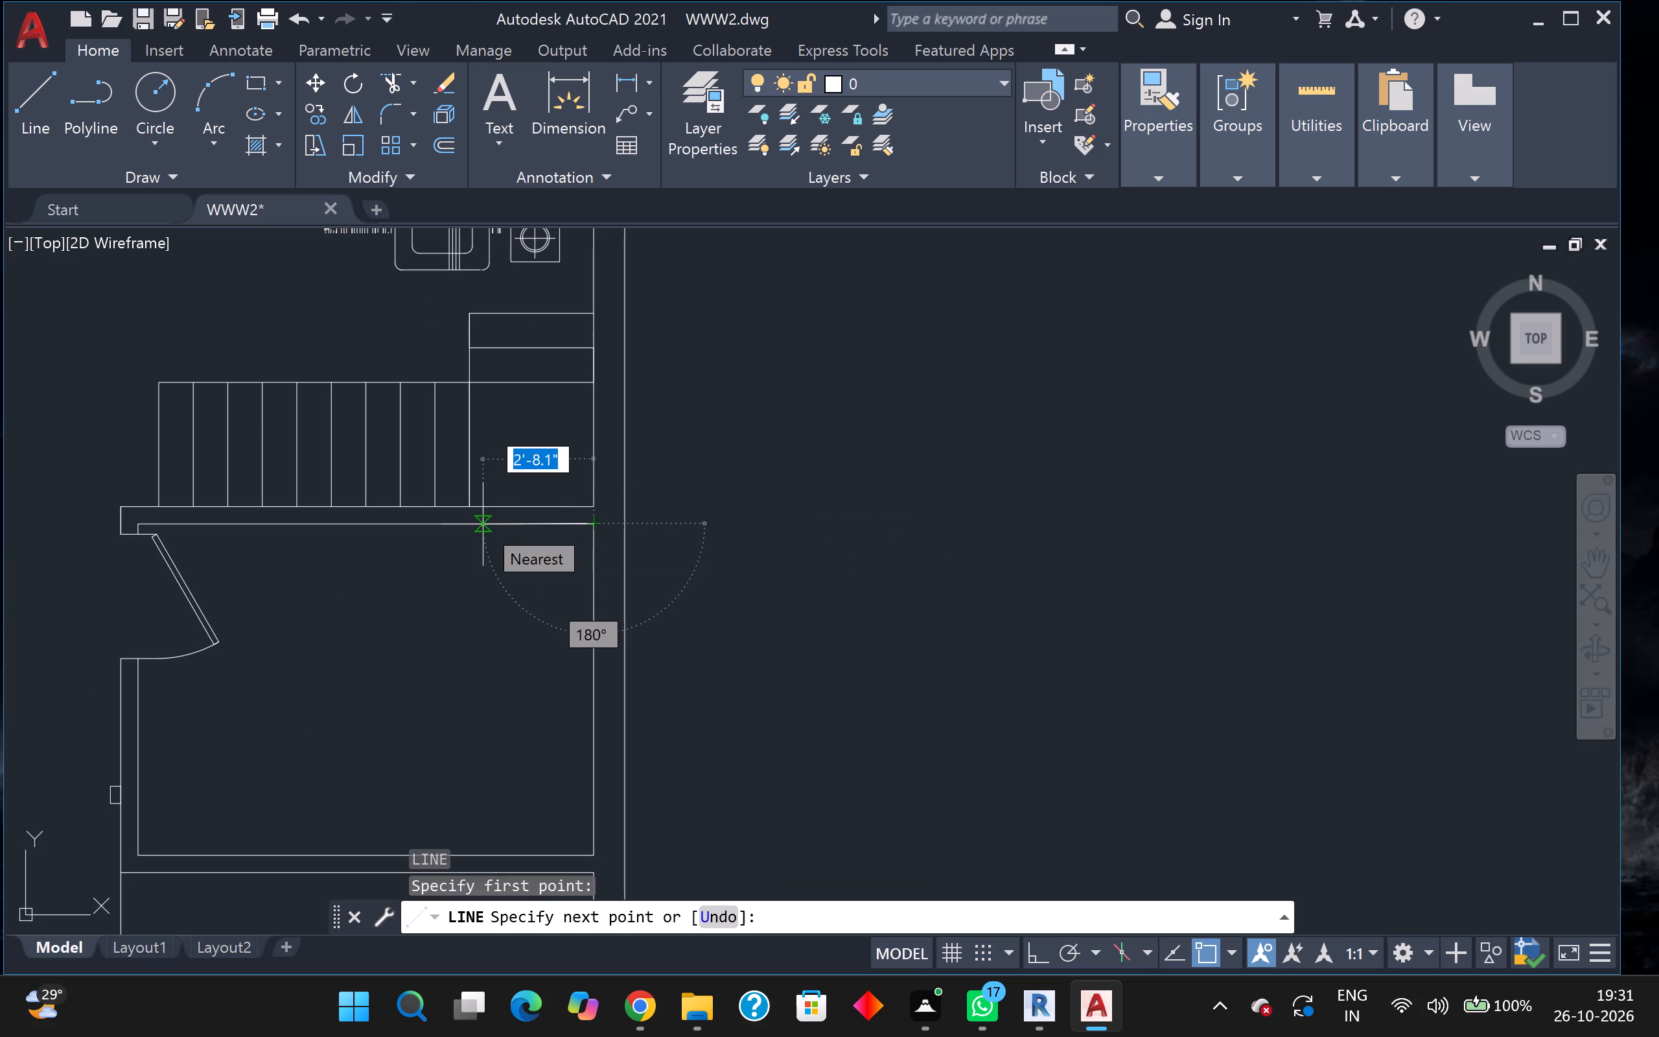
key("F8")
type("2'5")
key("Return")
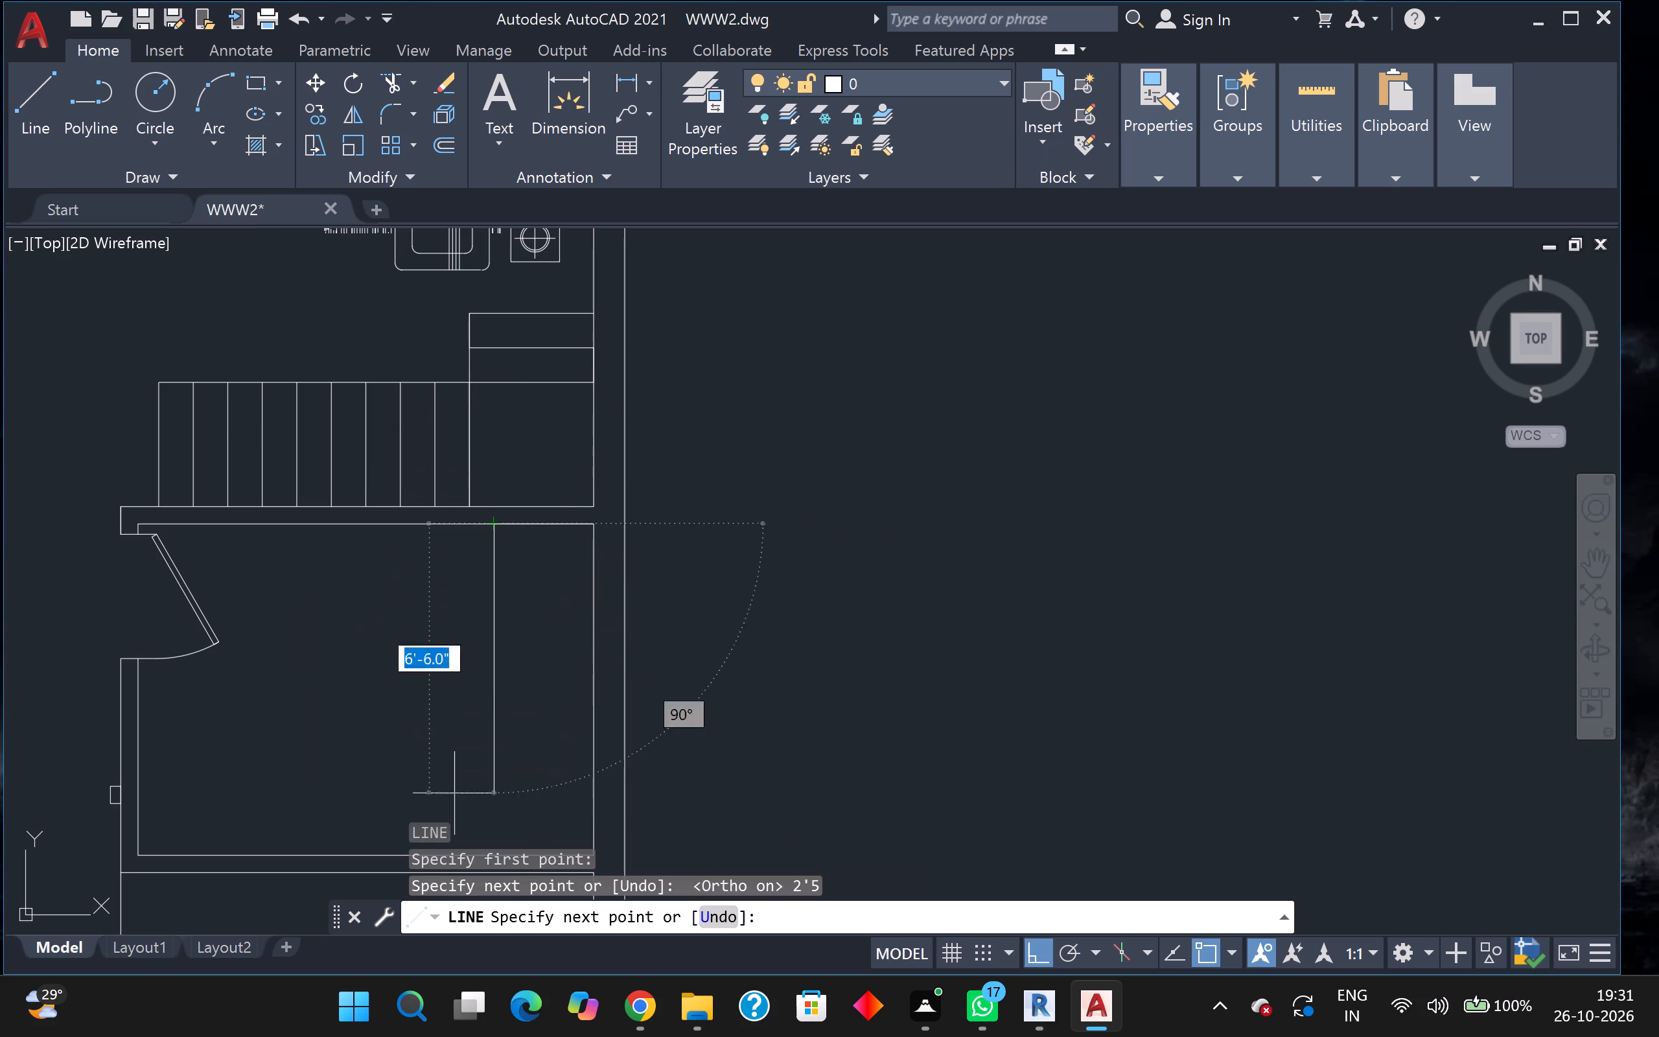
middle_click_drag(491, 750, 621, 331)
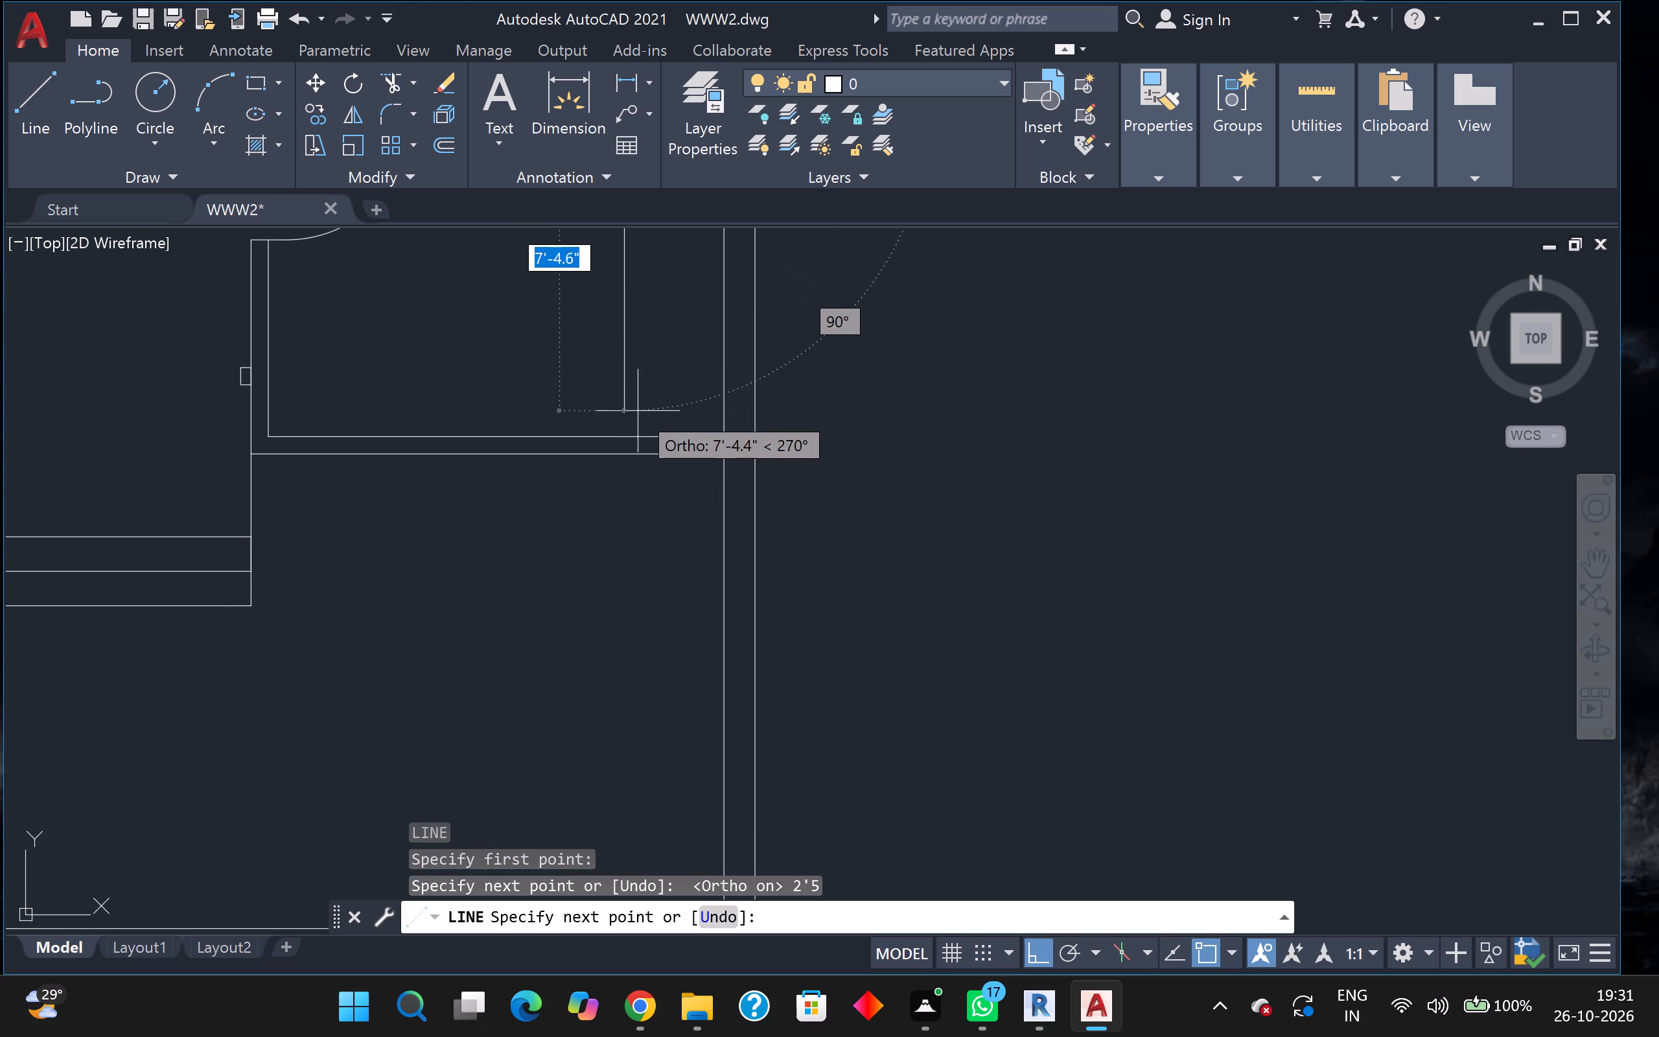
left_click(616, 437)
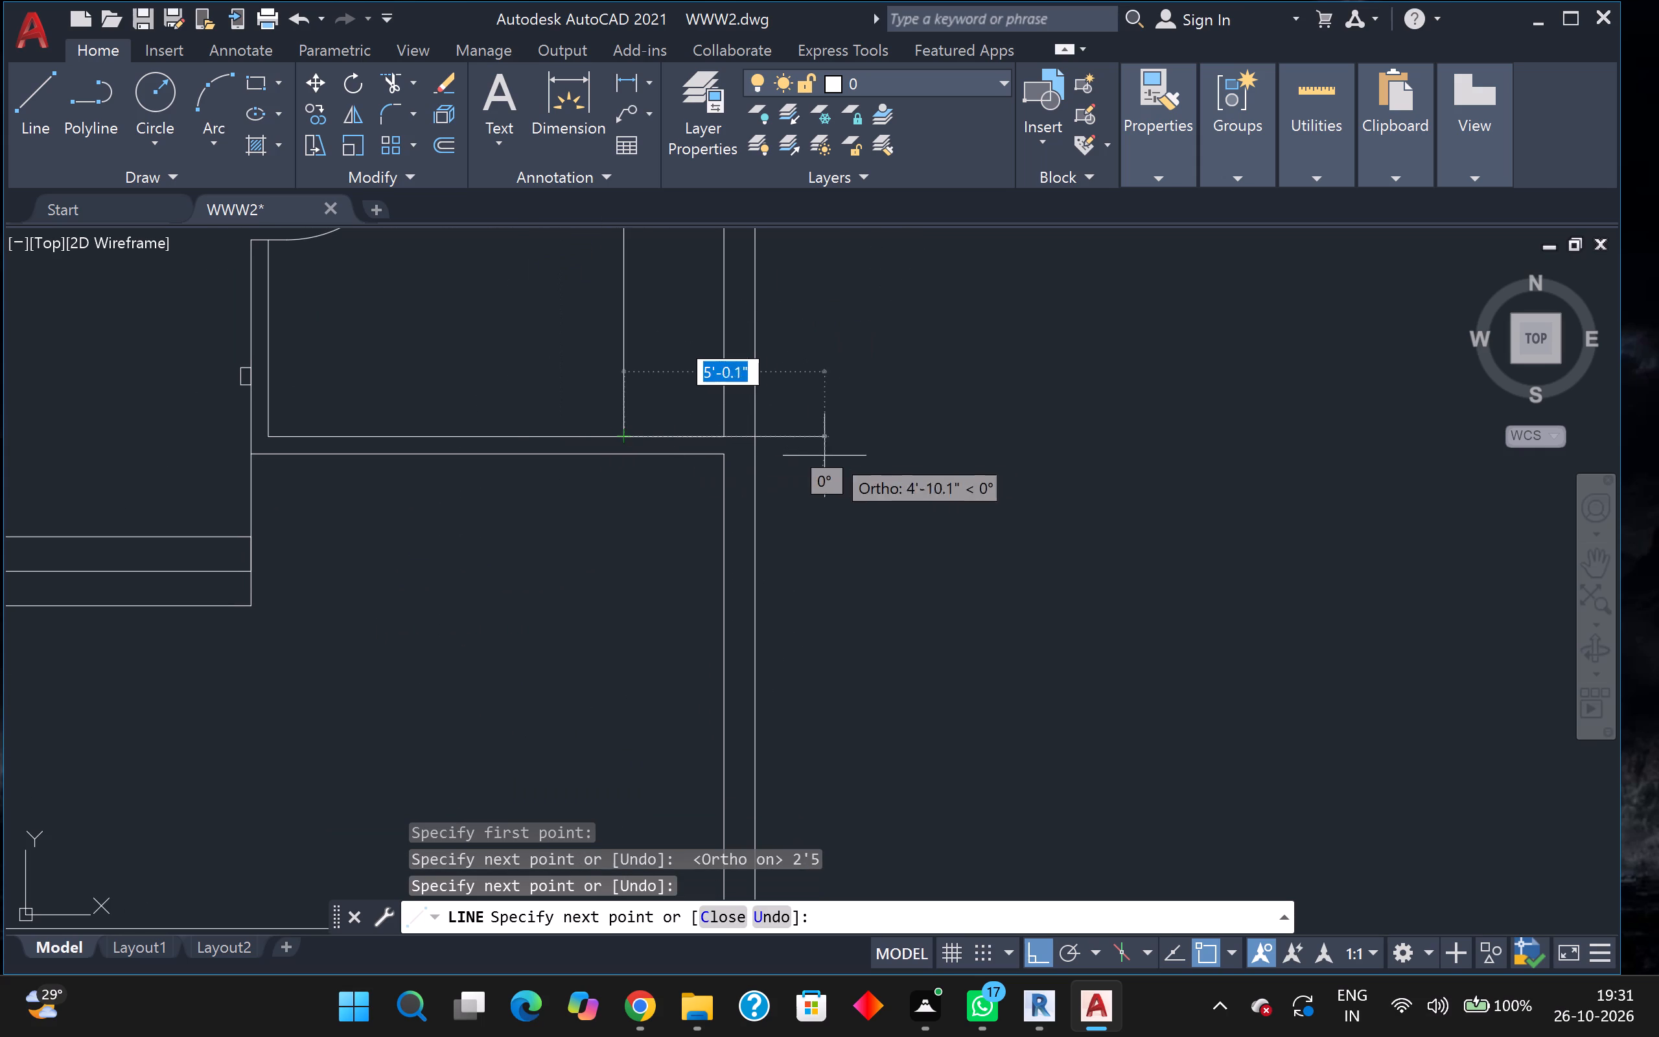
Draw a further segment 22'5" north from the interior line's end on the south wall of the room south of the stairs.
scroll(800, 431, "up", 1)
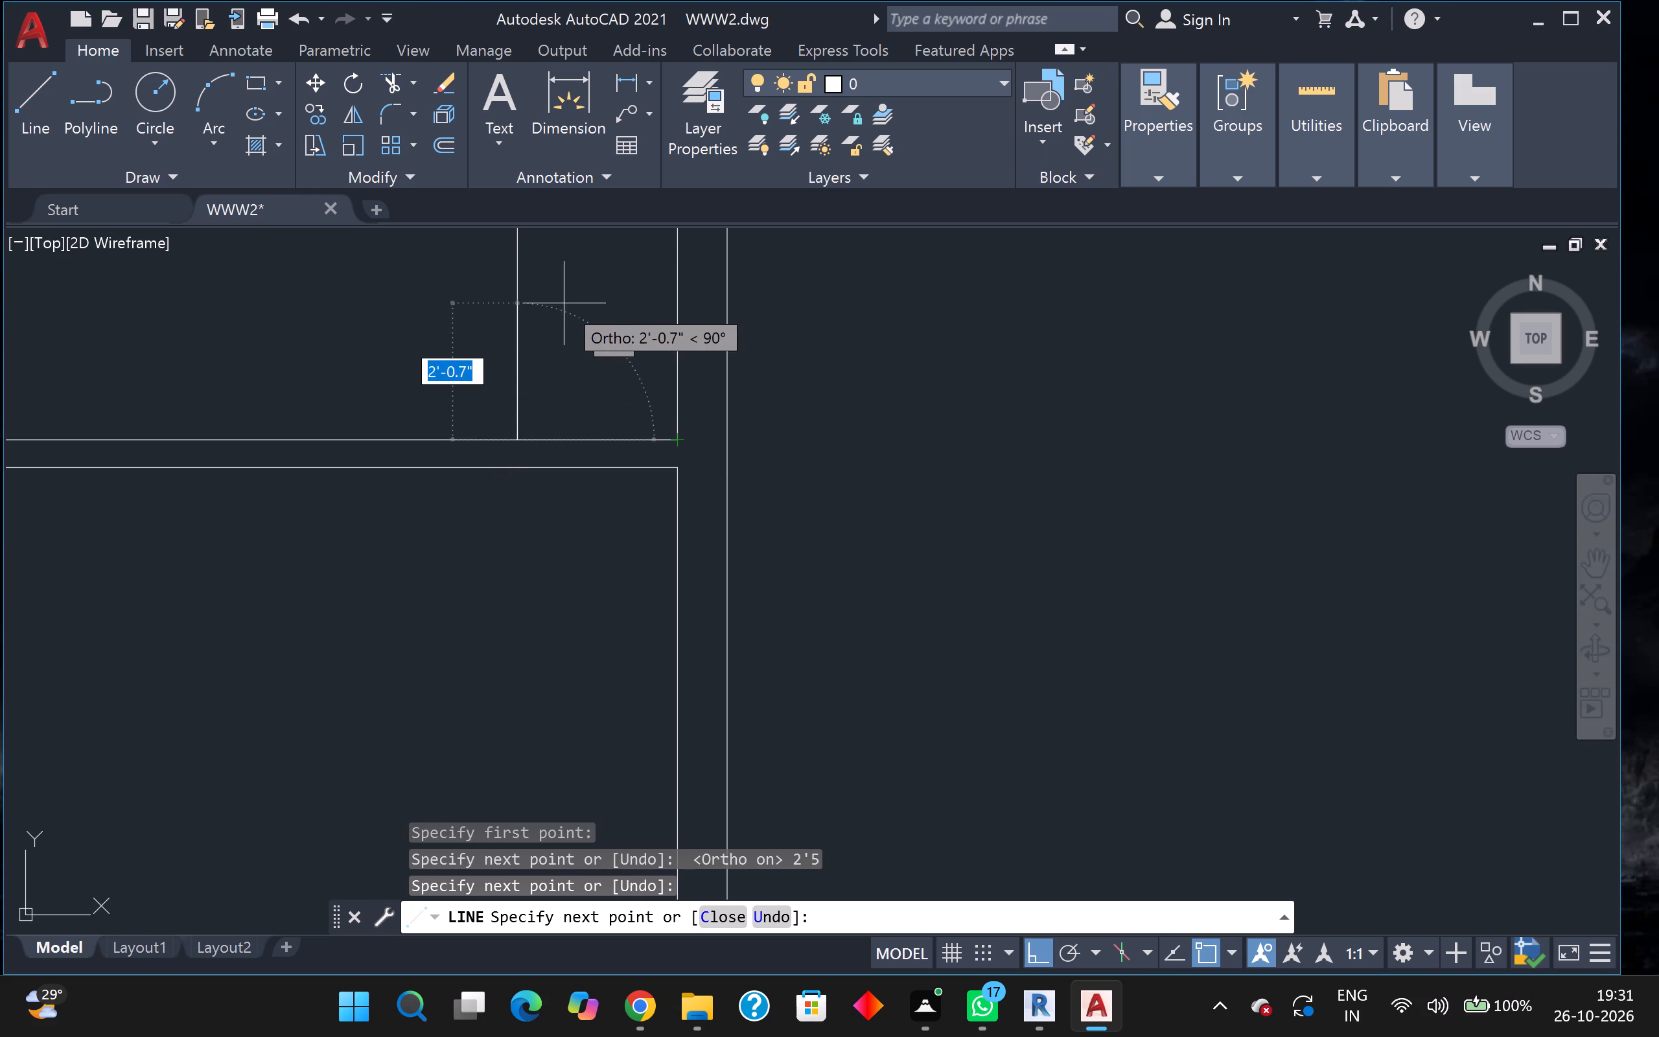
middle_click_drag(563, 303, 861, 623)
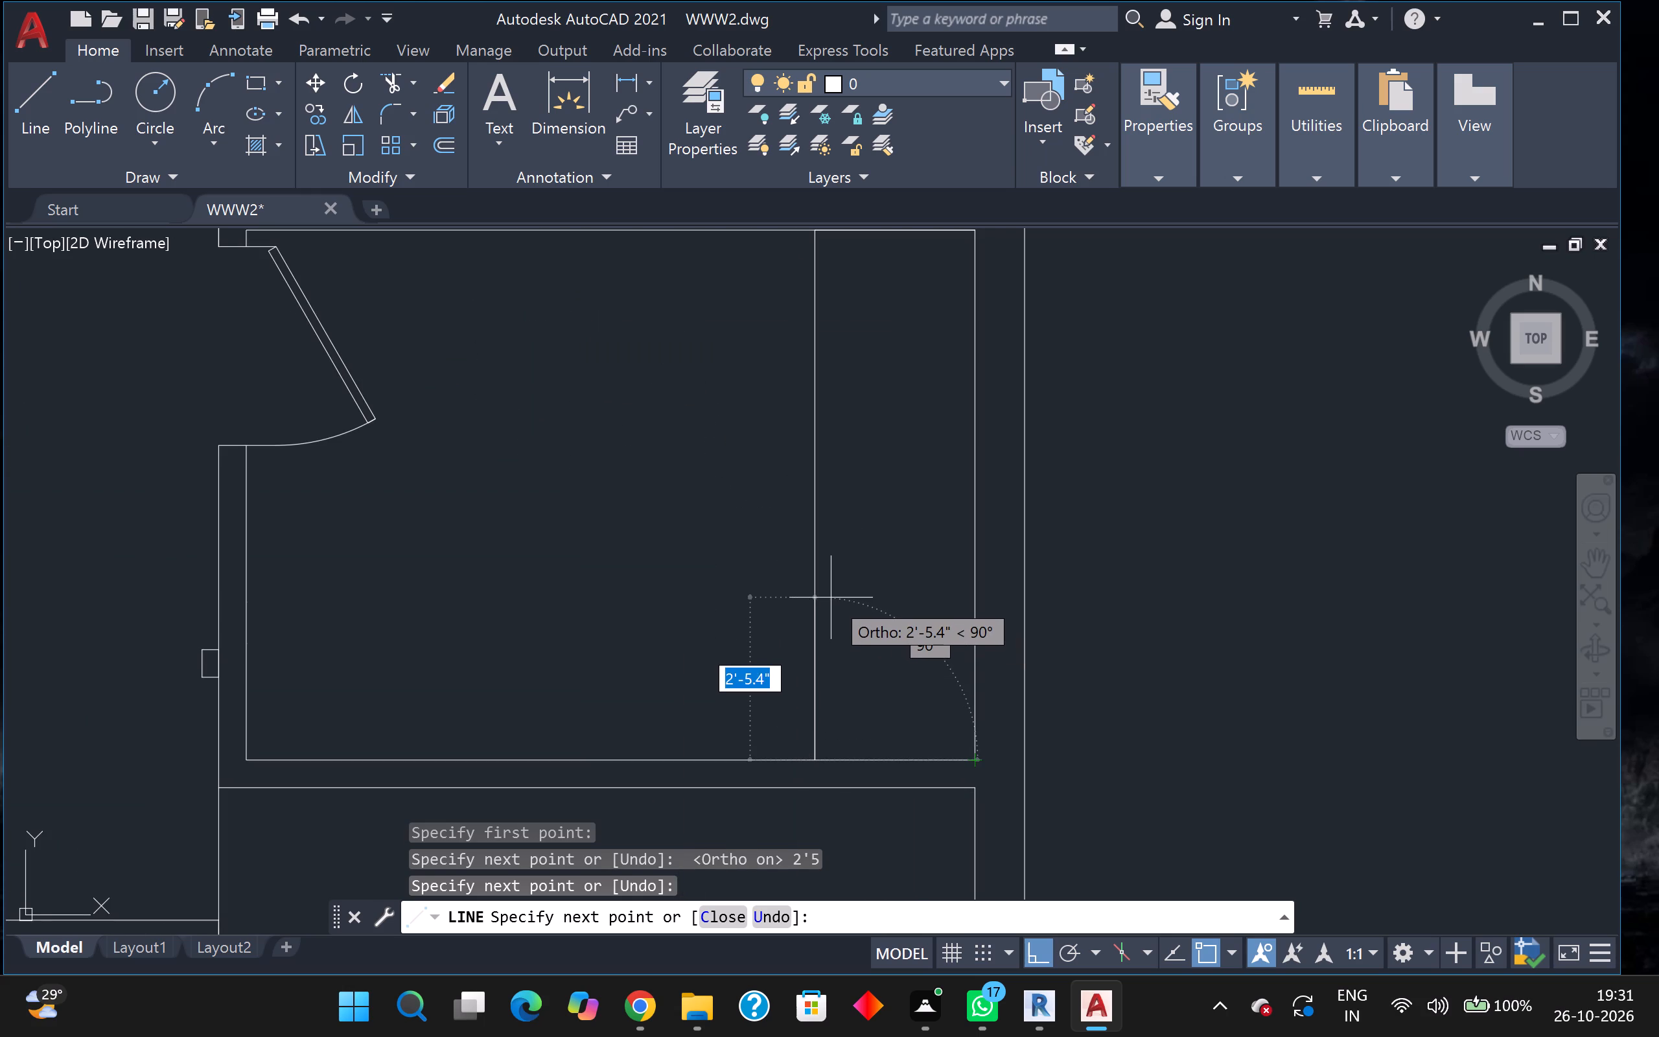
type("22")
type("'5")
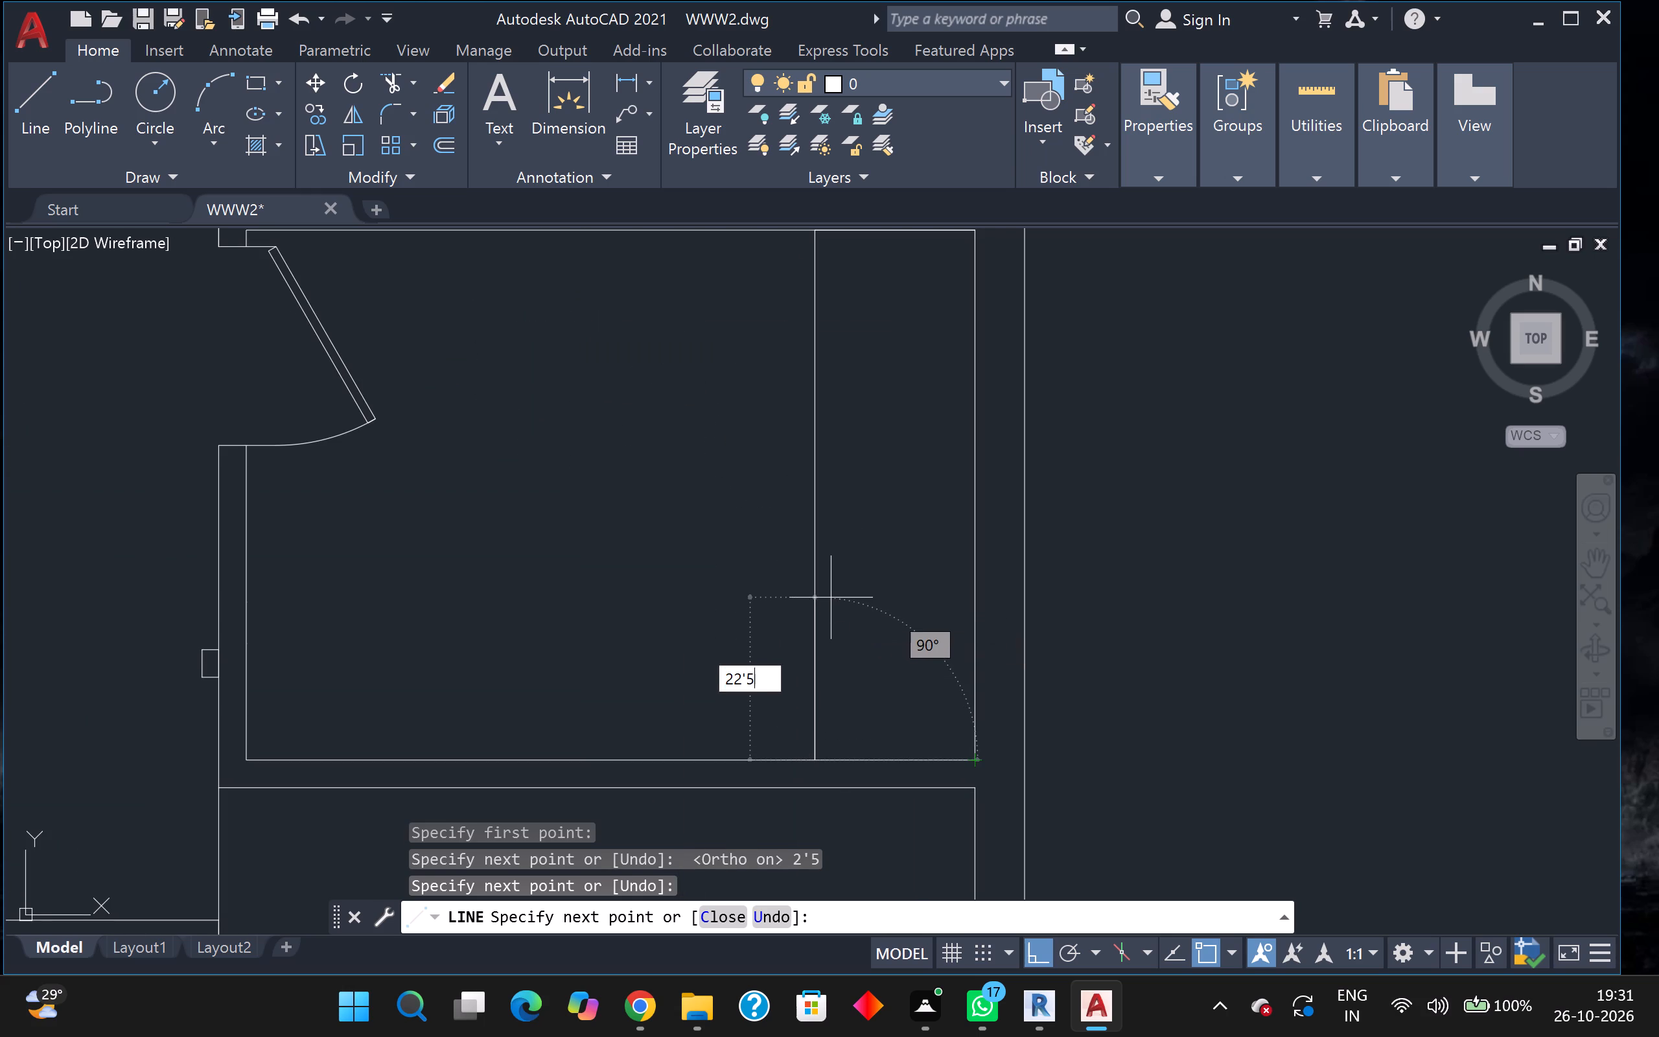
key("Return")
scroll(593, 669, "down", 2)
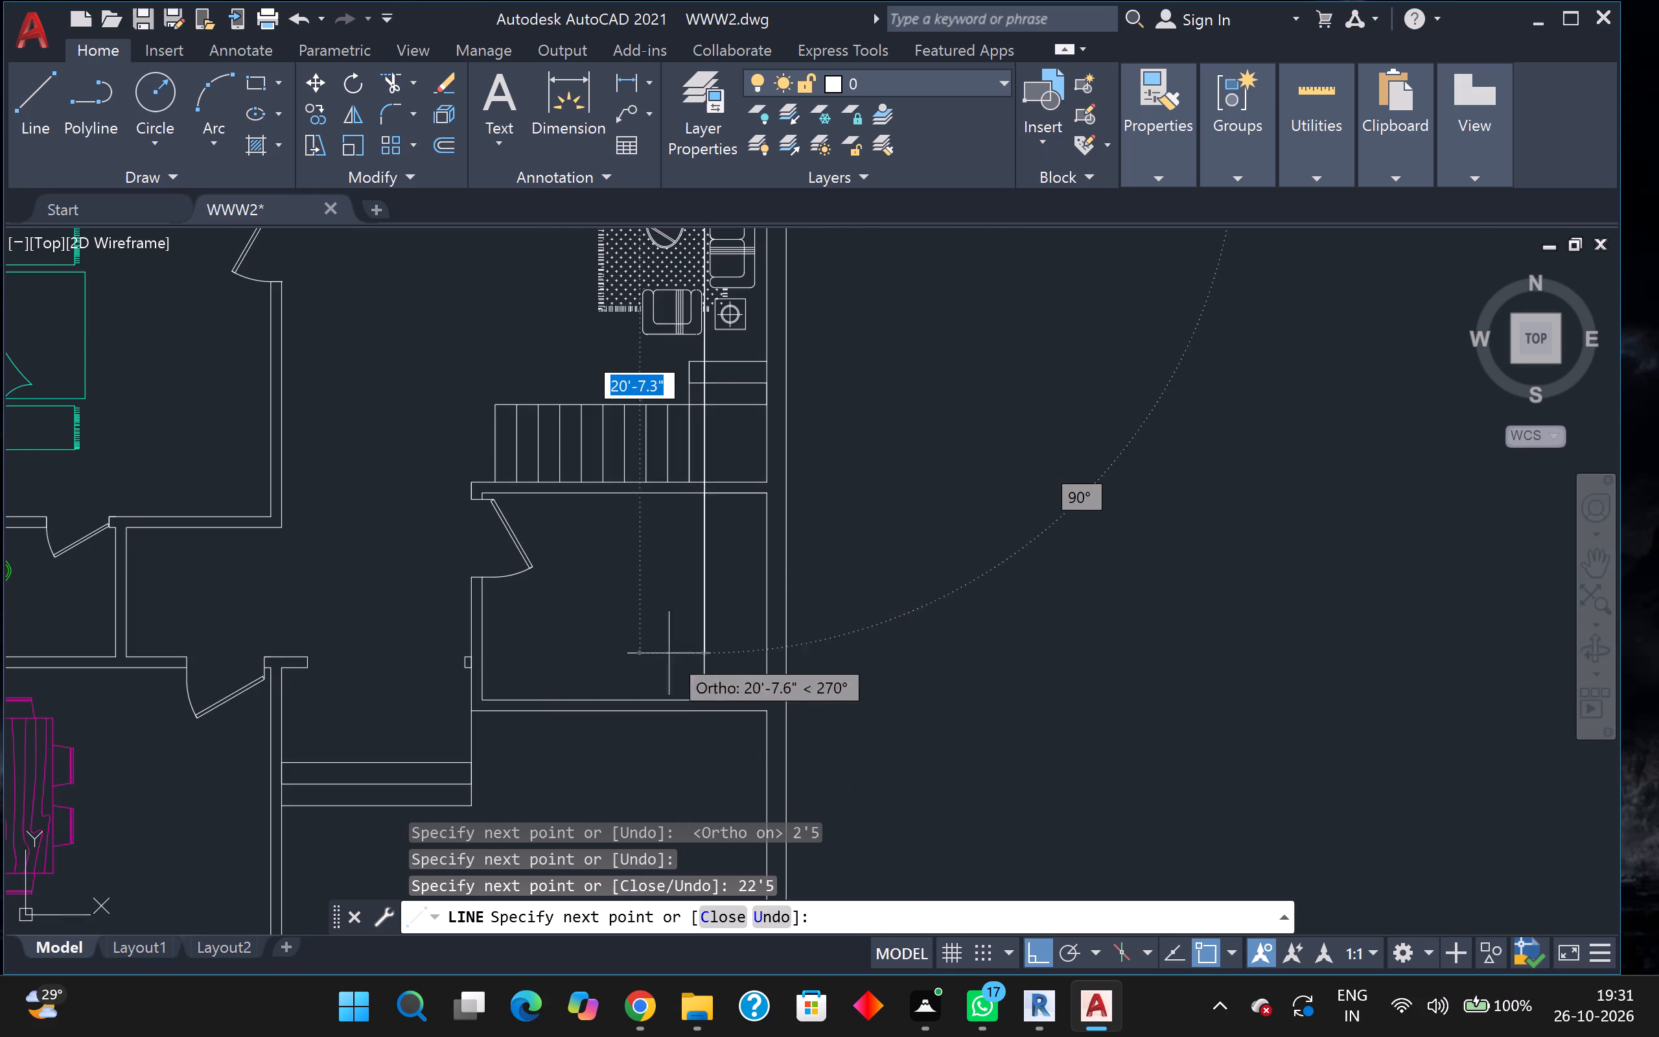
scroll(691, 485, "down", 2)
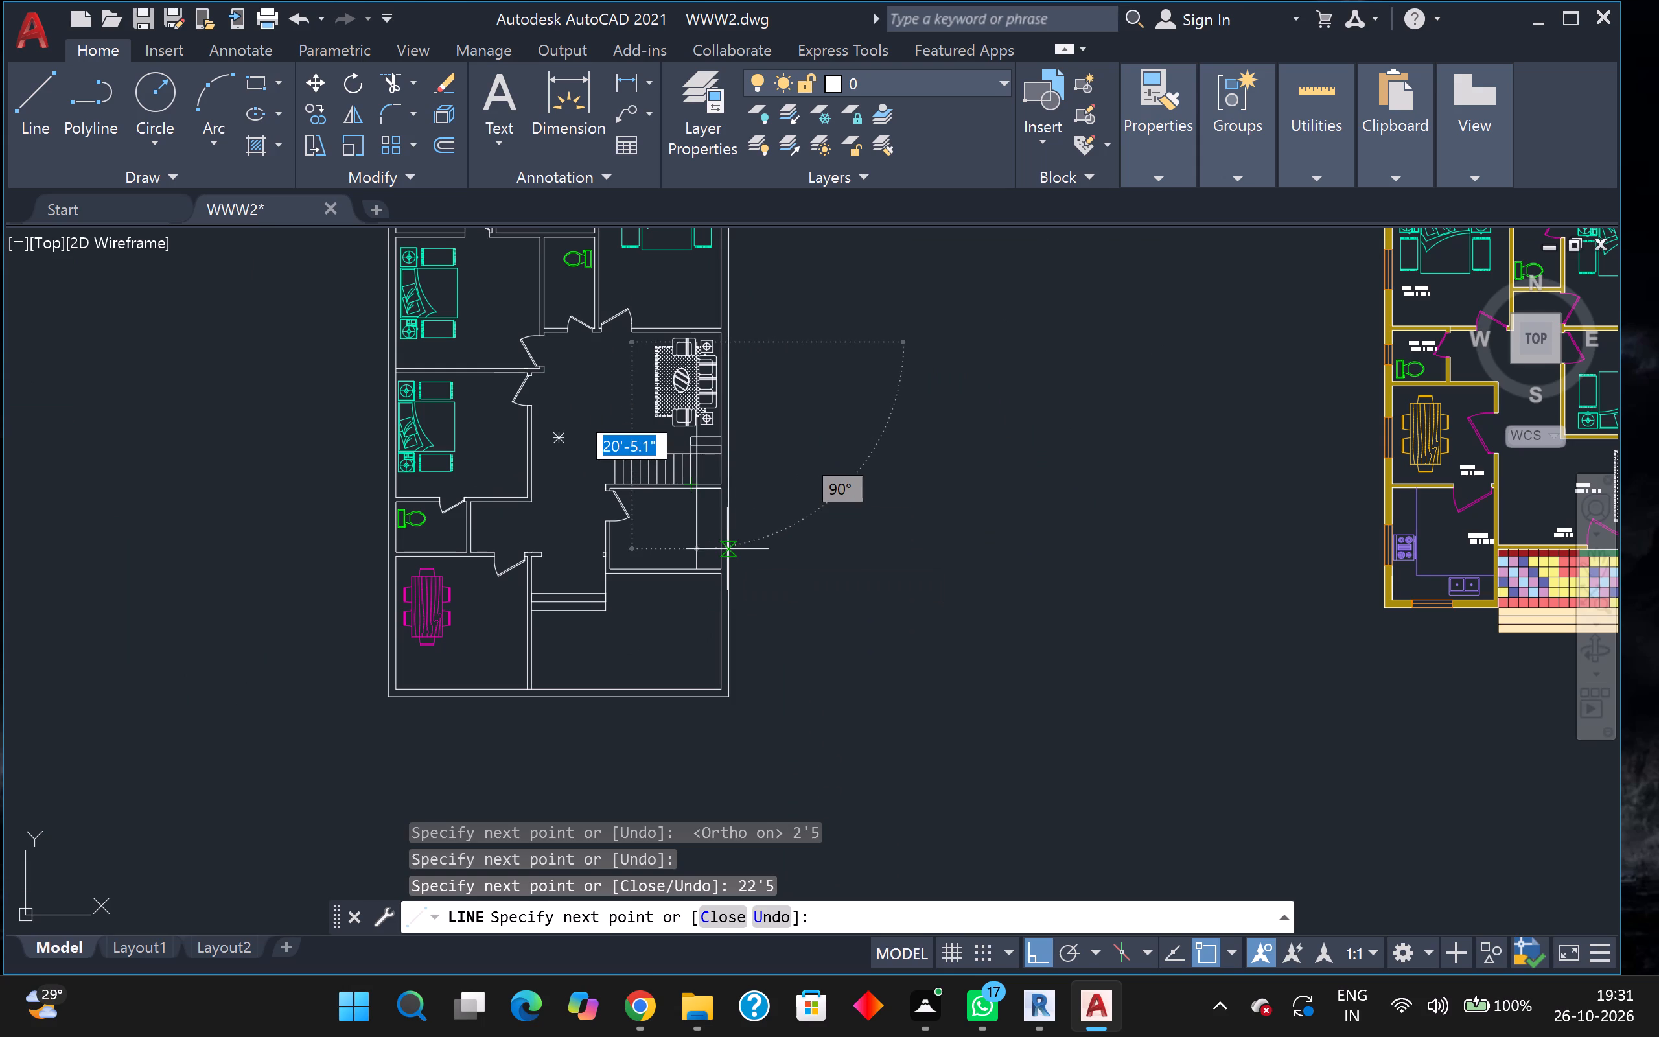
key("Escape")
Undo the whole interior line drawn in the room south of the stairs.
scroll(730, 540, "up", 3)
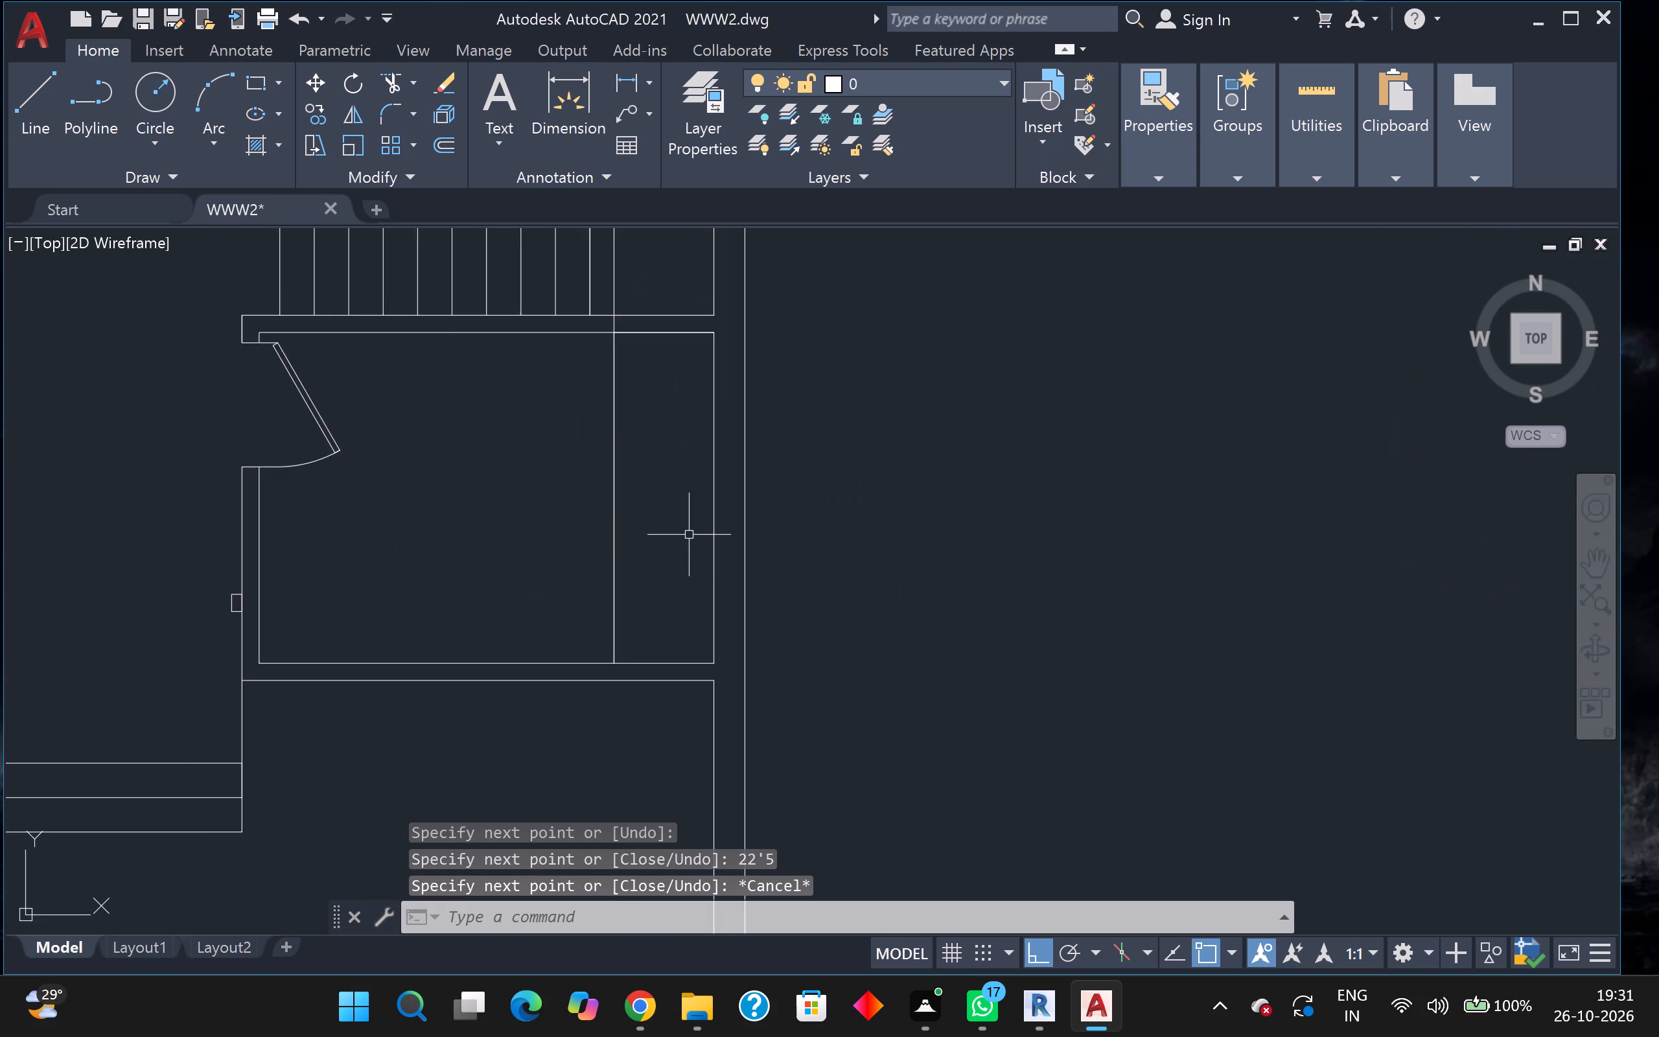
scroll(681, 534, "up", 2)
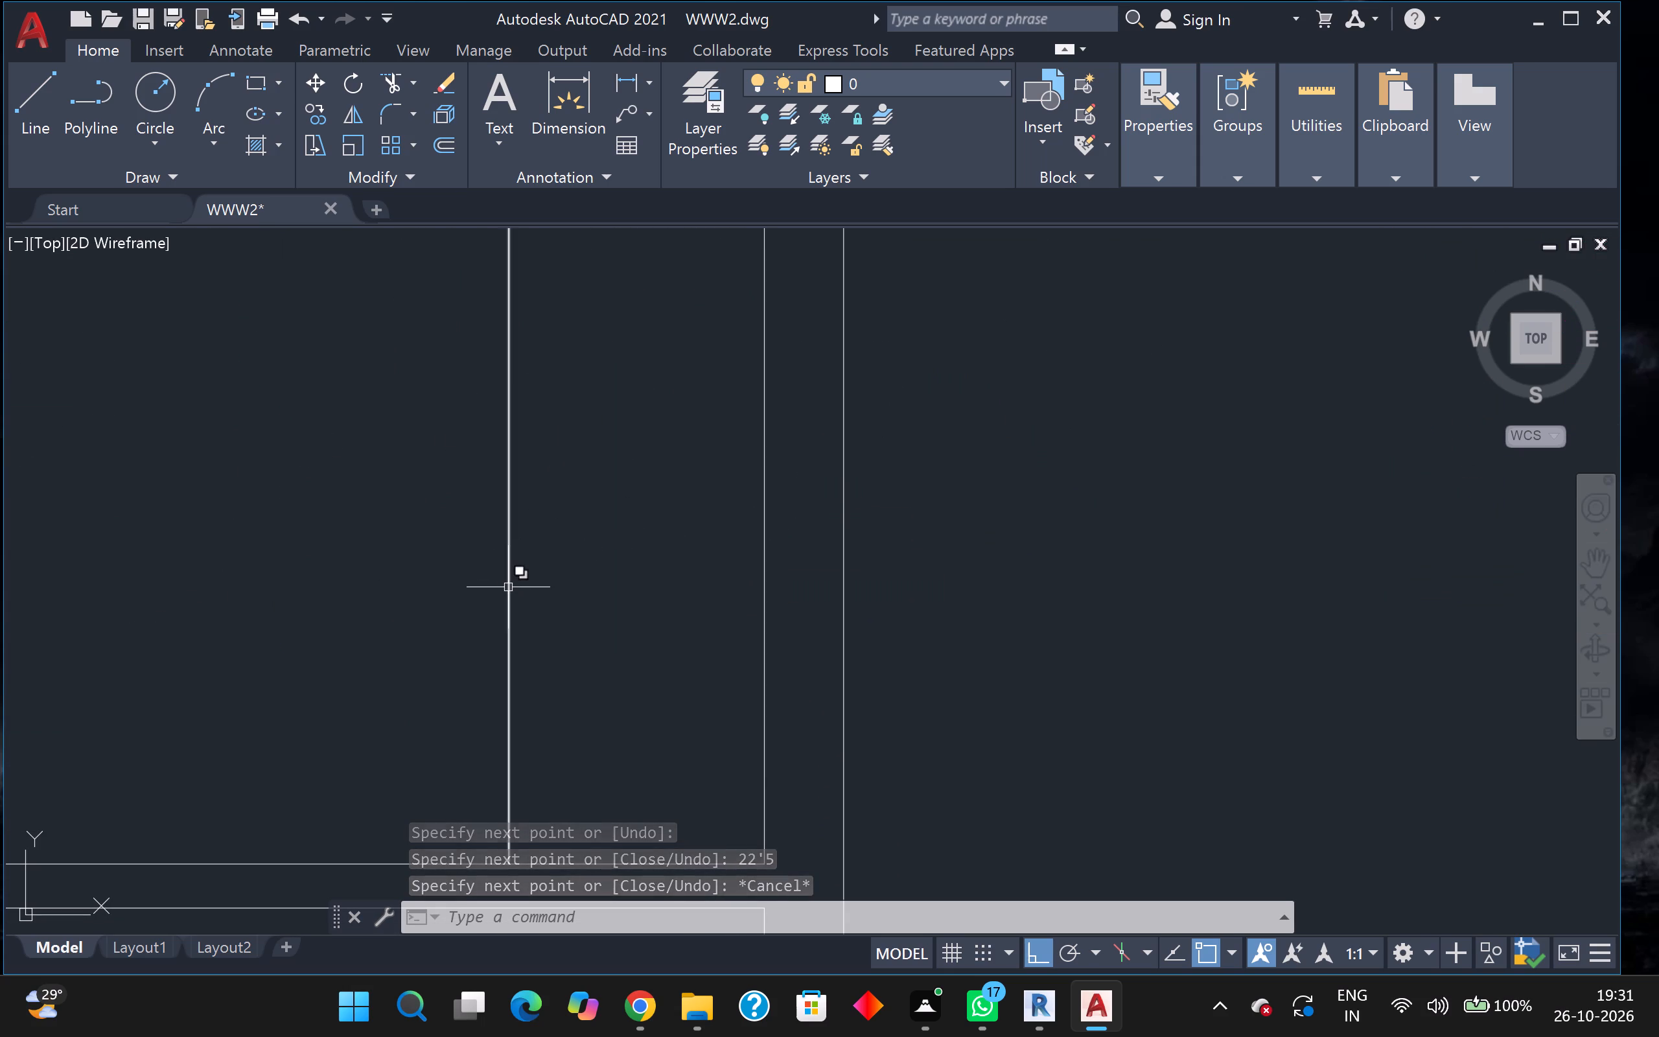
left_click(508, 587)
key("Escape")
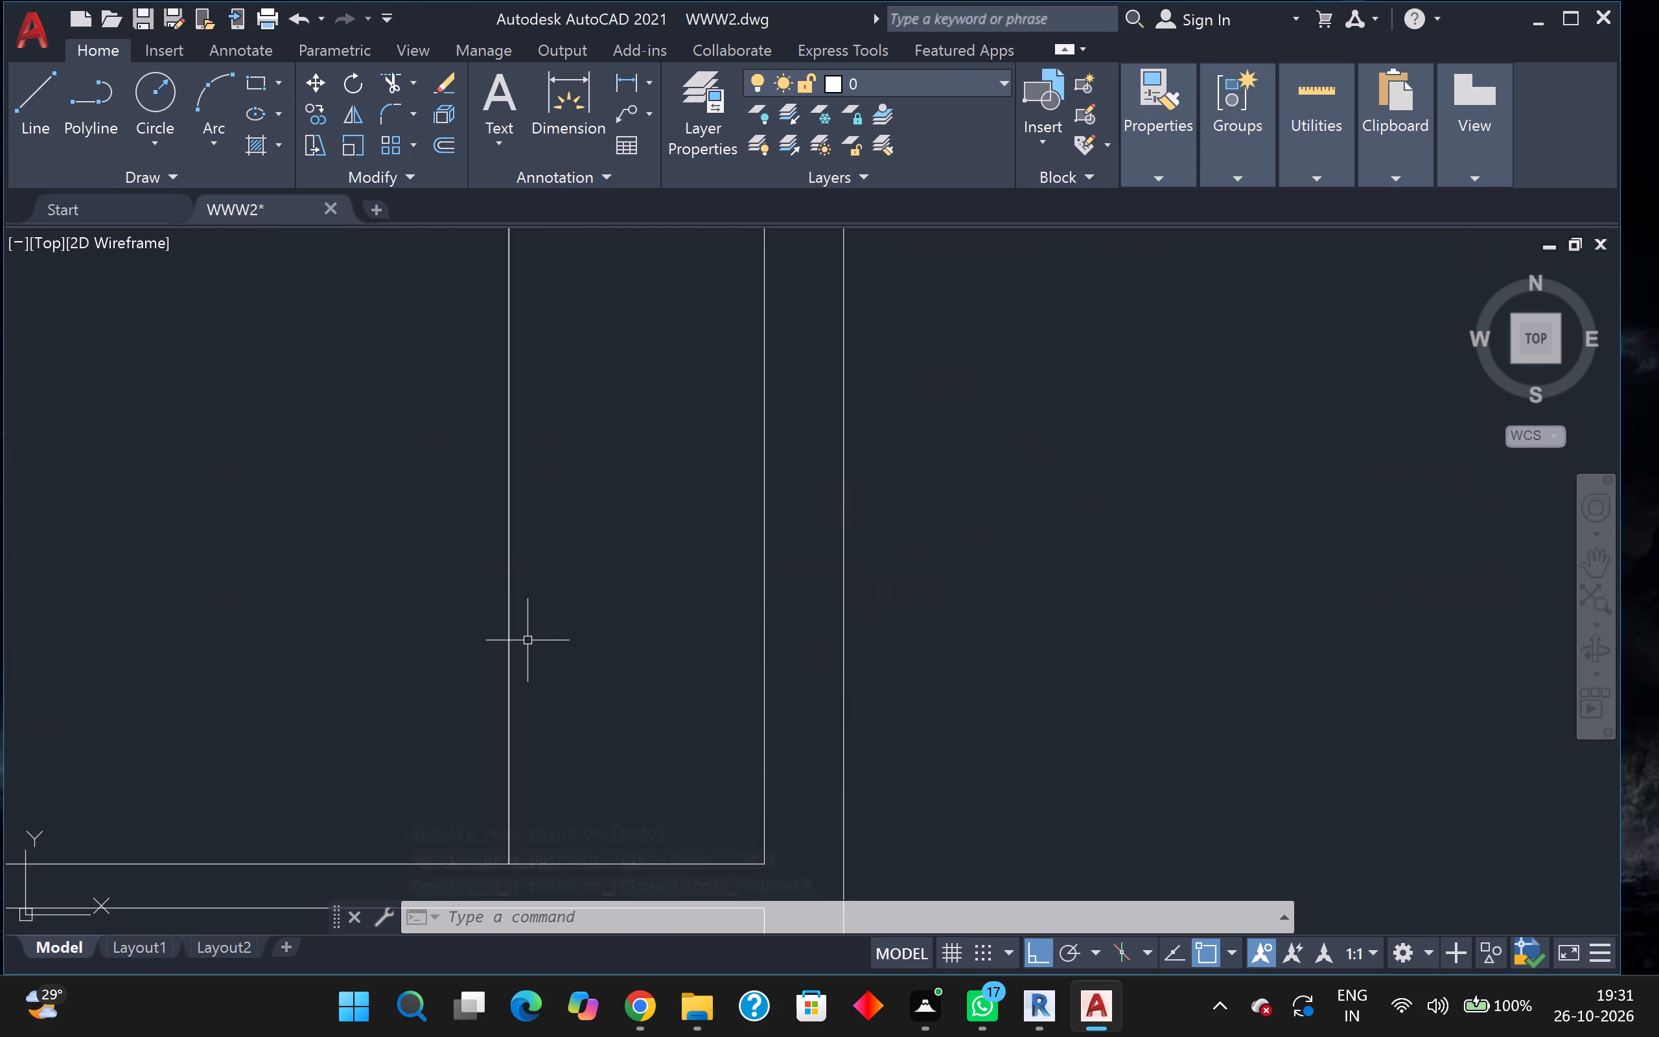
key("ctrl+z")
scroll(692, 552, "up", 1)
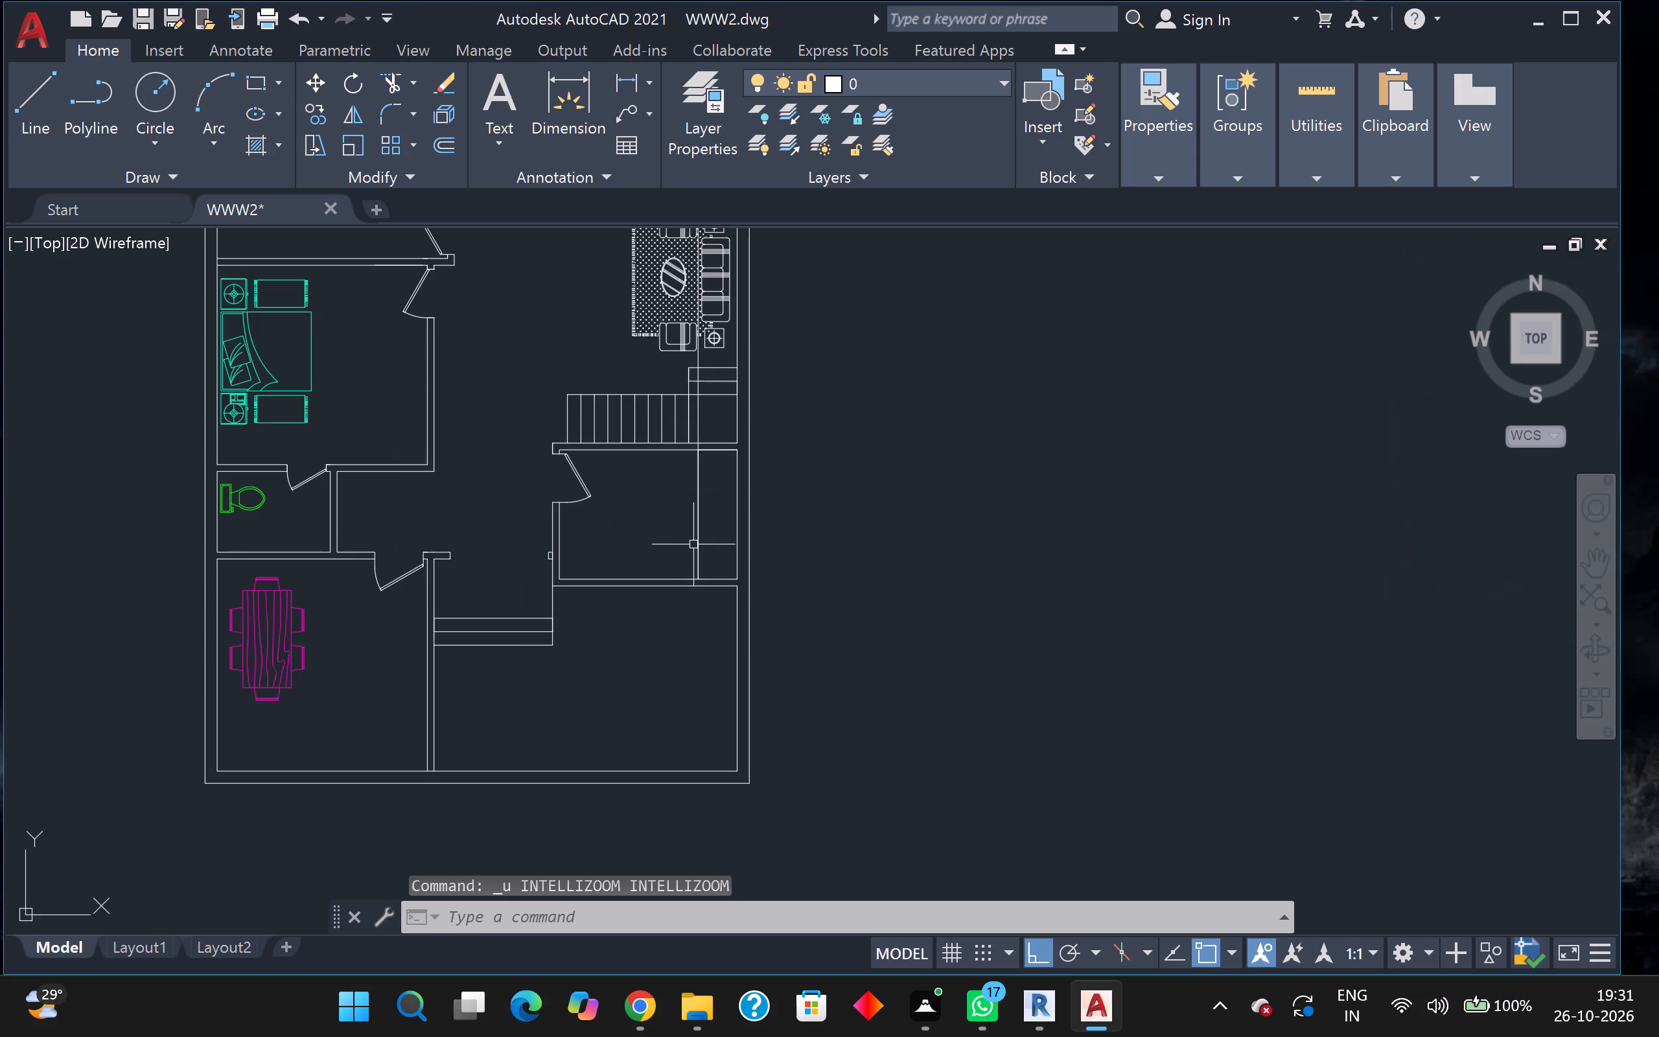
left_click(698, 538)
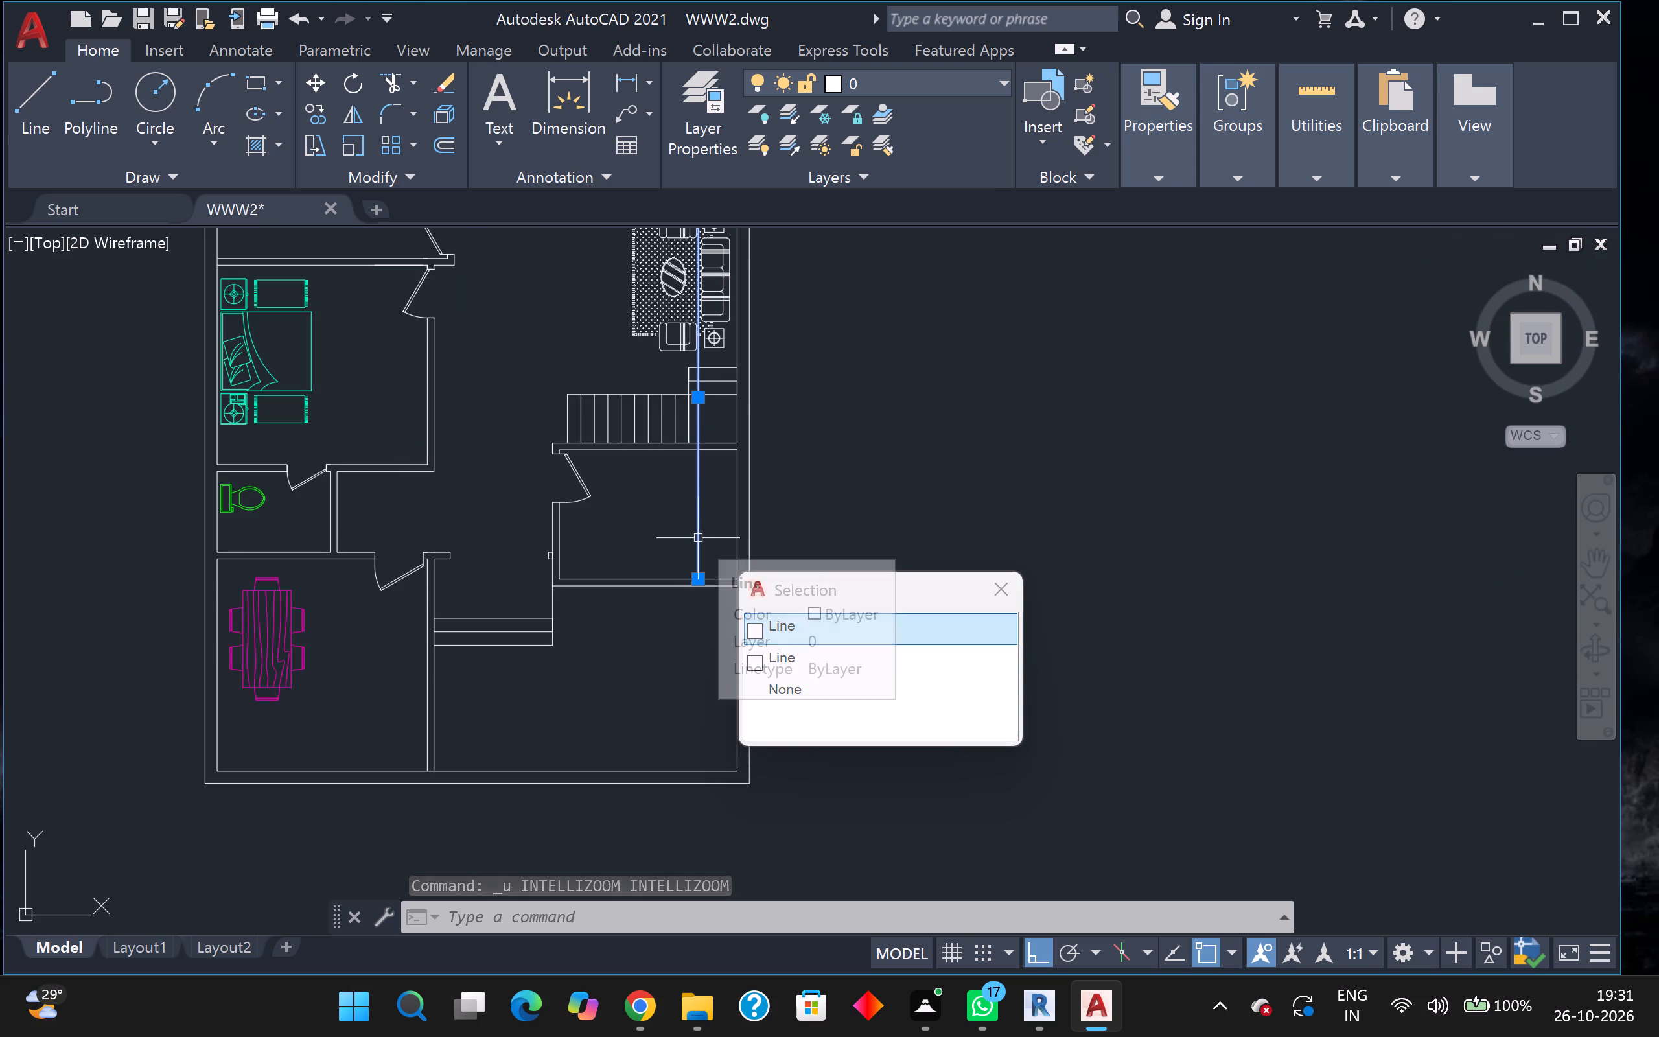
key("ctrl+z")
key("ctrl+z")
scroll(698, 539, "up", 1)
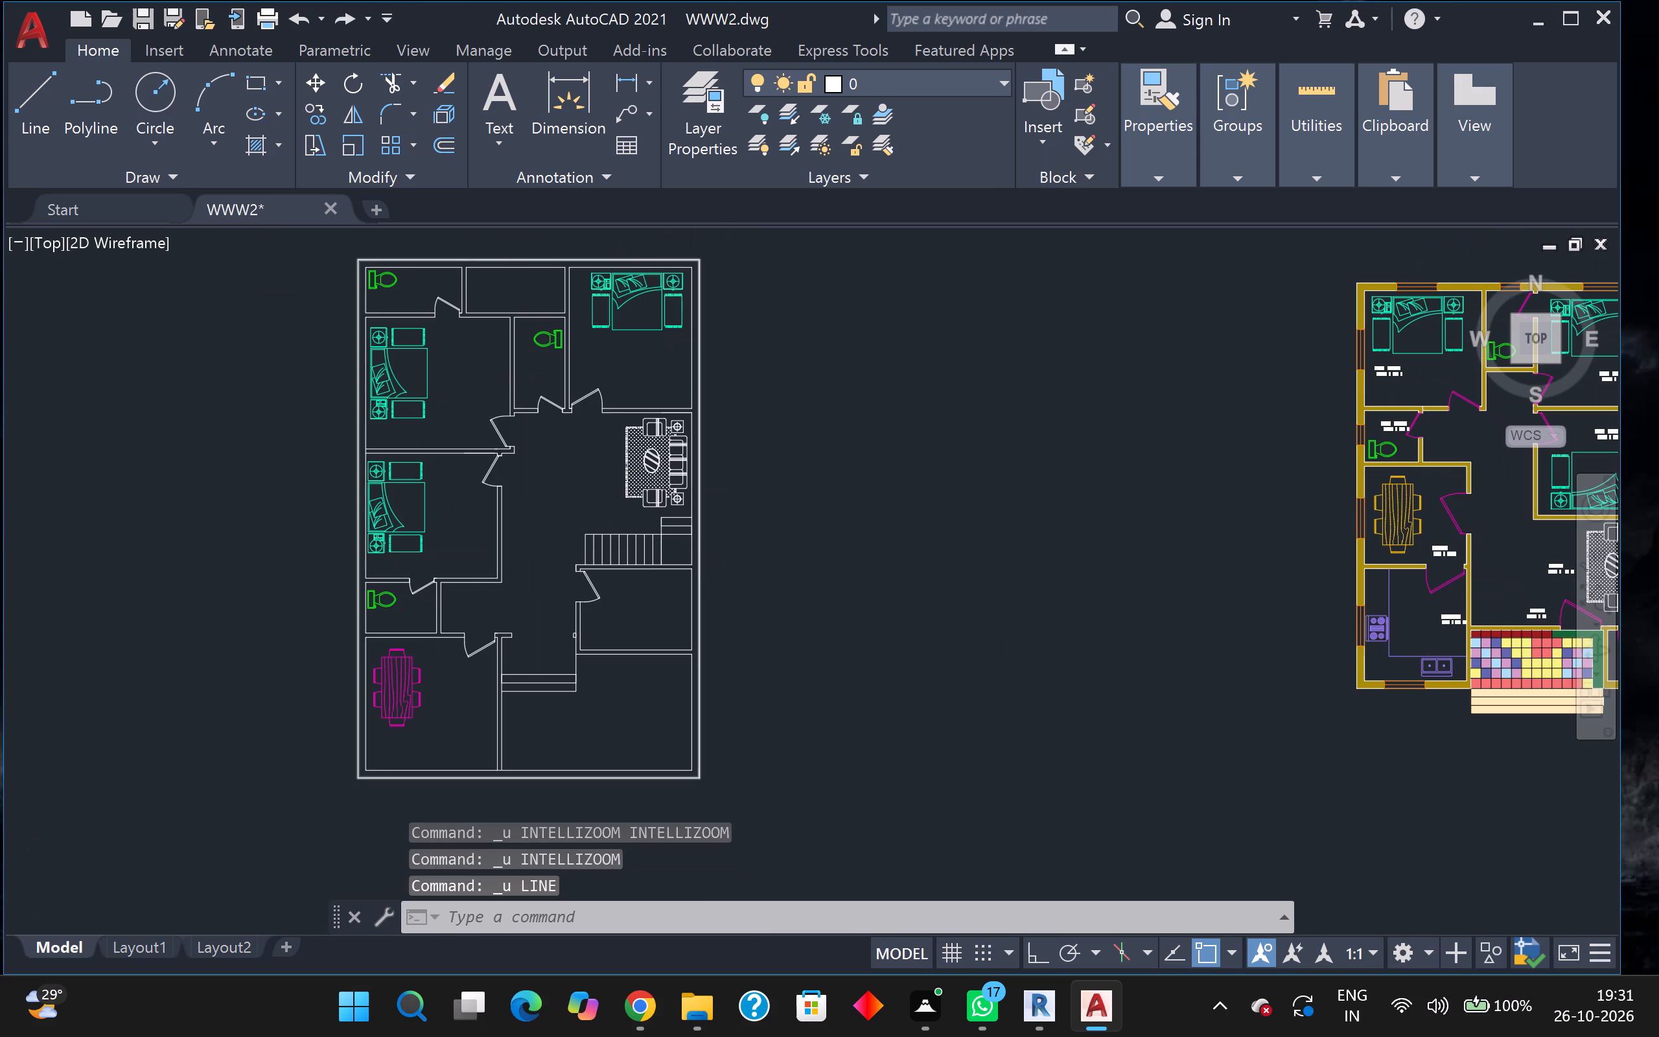
Draw a line from the inner northeast corner of the room south of the stairs, 2'5" west and straight south to its south wall.
scroll(698, 539, "up", 2)
key("l")
key("Return")
scroll(673, 581, "up", 2)
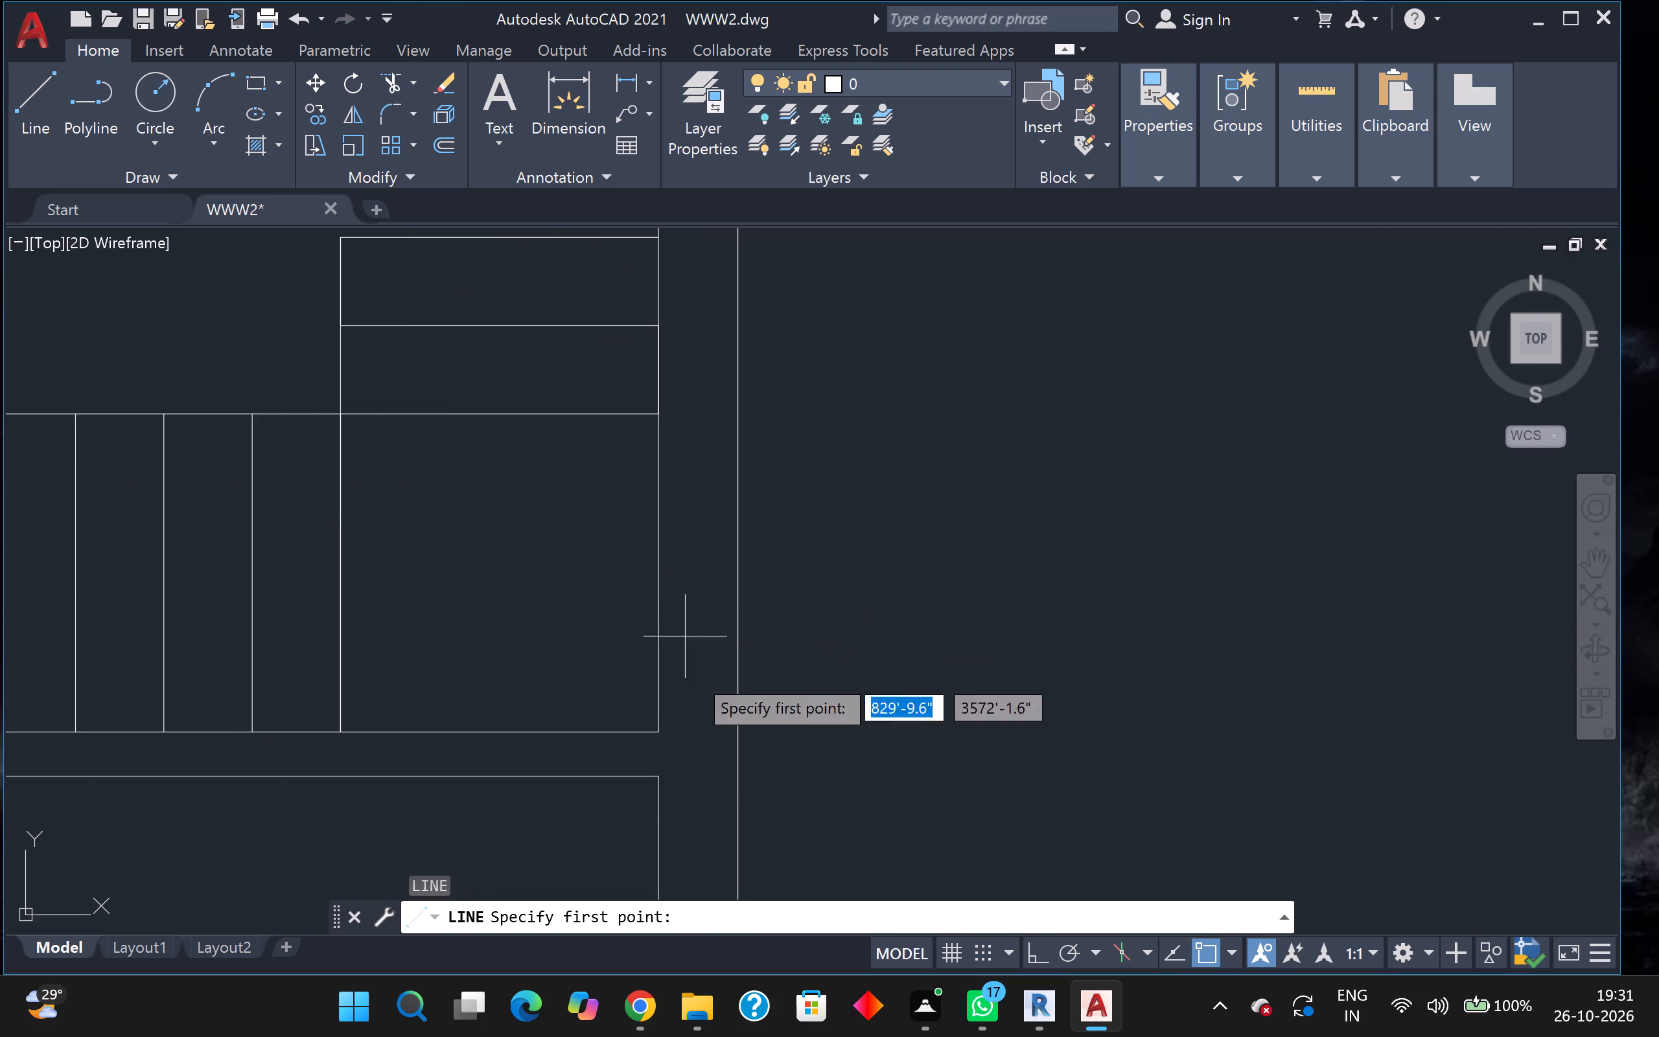
scroll(701, 712, "down", 2)
middle_click_drag(701, 712, 747, 312)
left_click(724, 341)
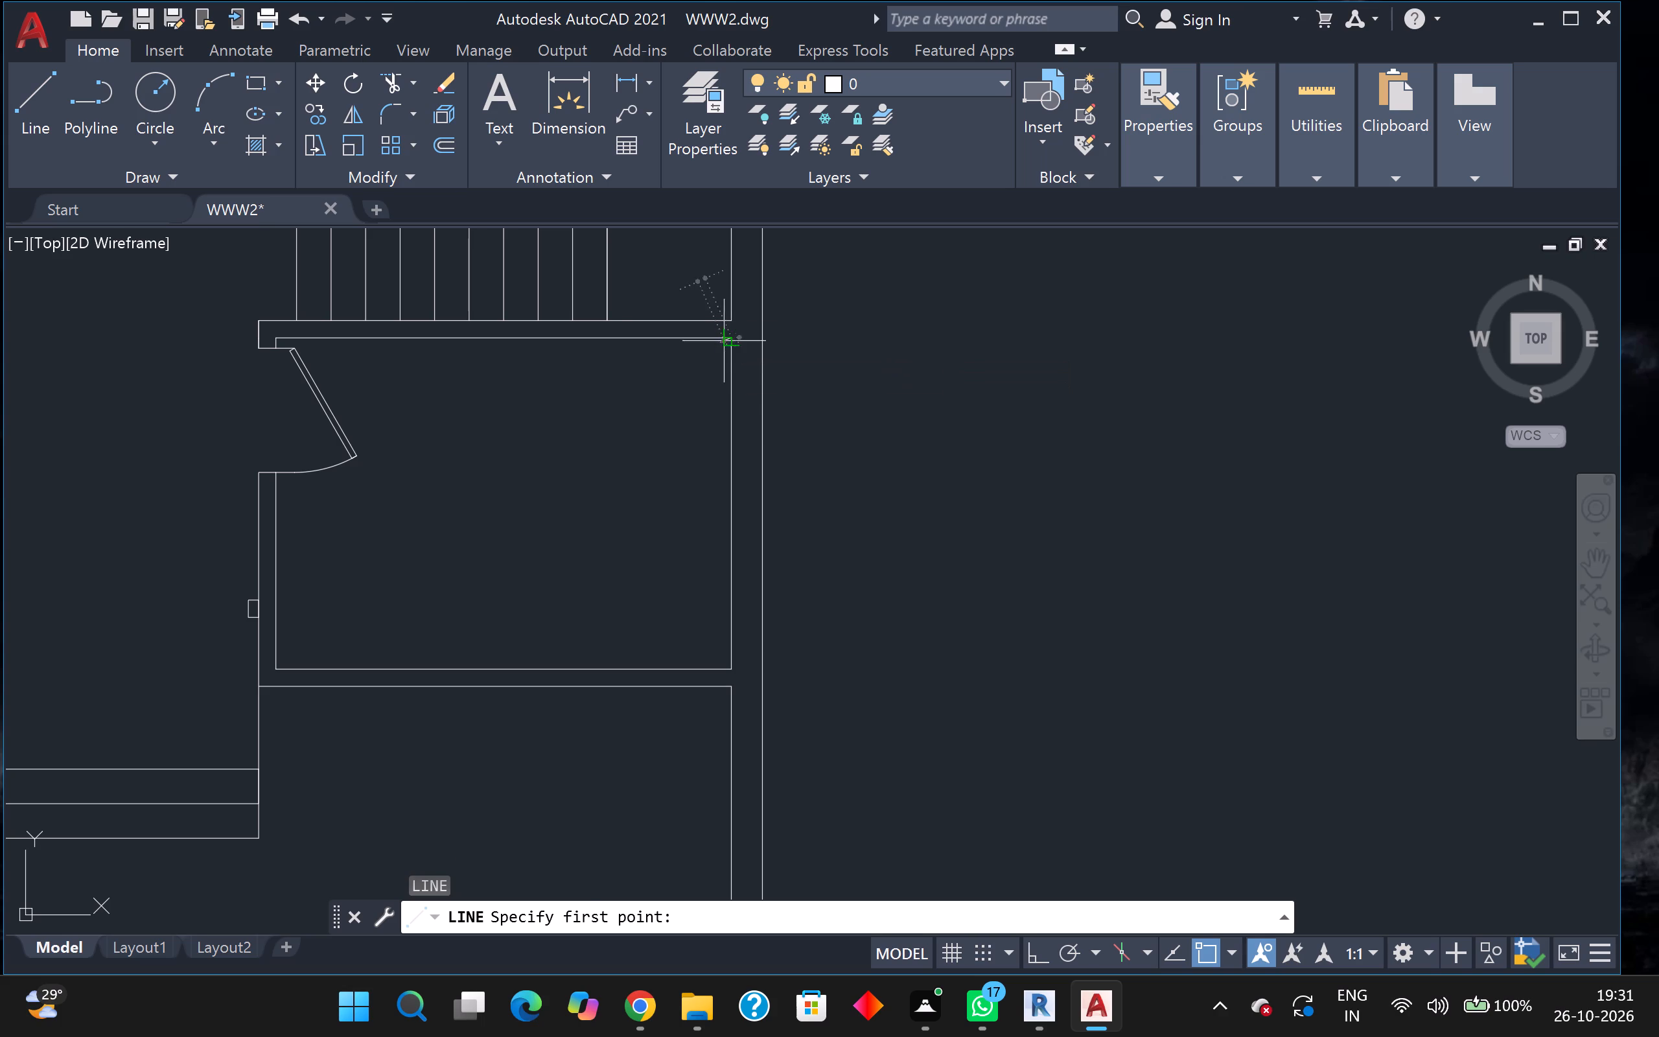
key("F8")
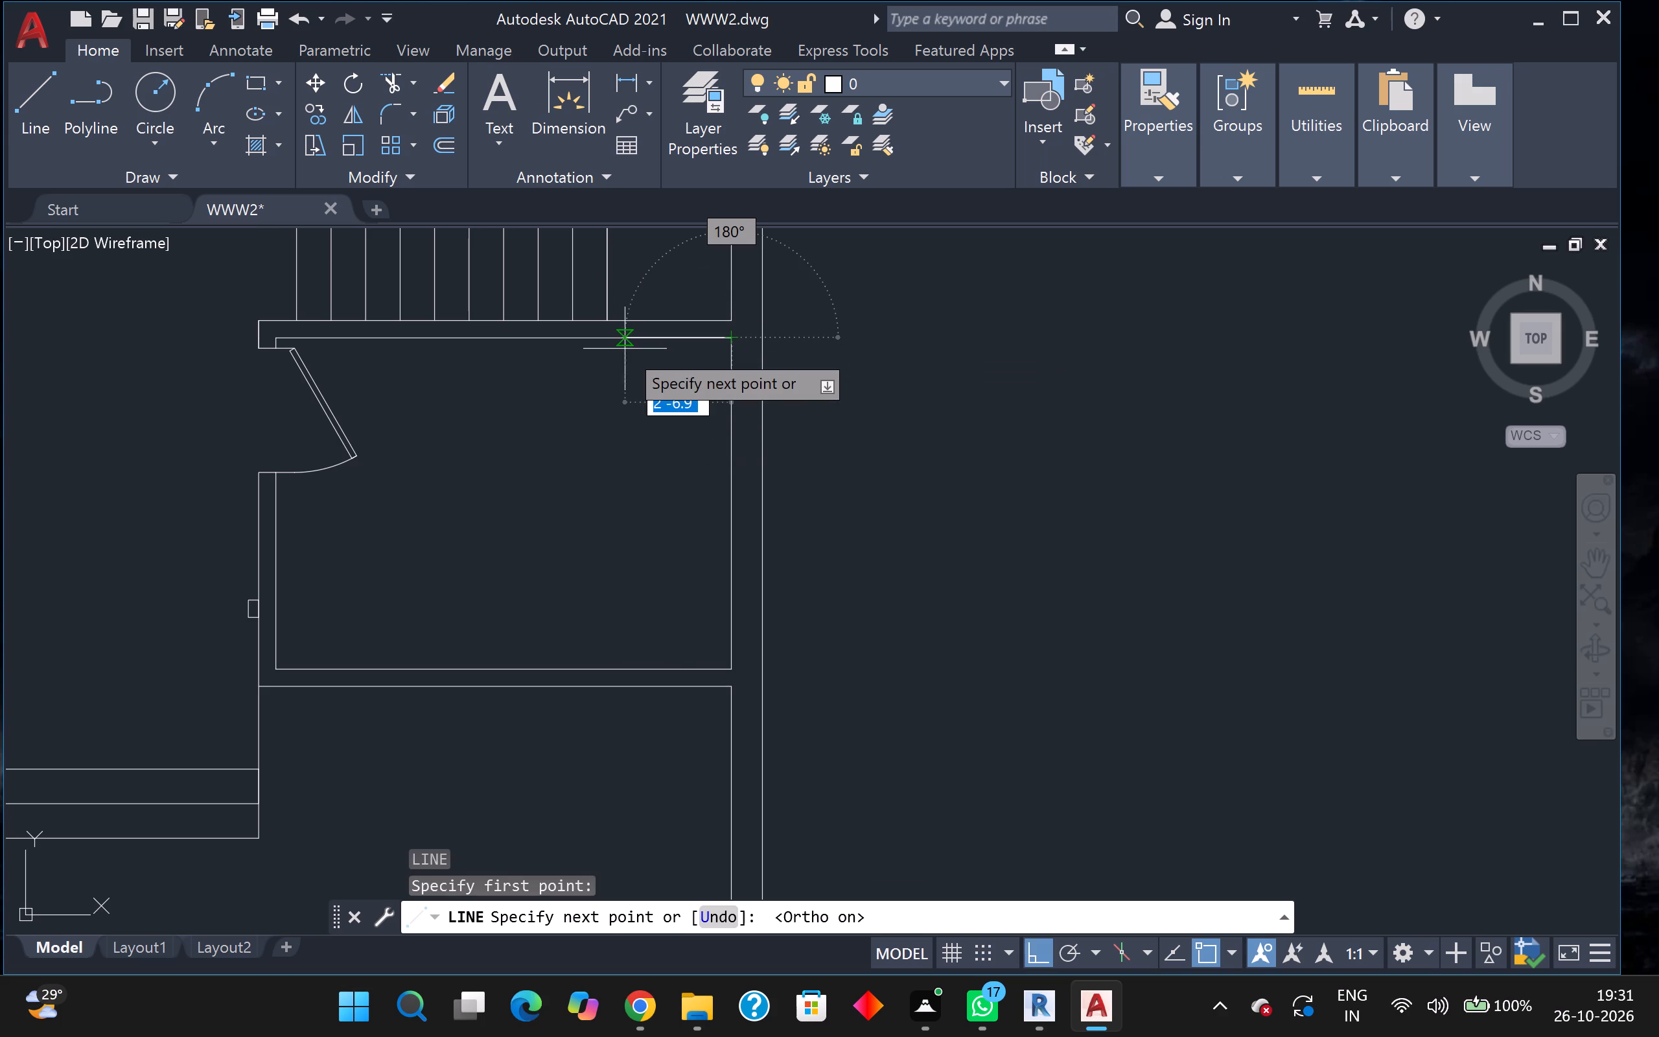
key("2")
type("'5")
key("Return")
scroll(623, 585, "up", 2)
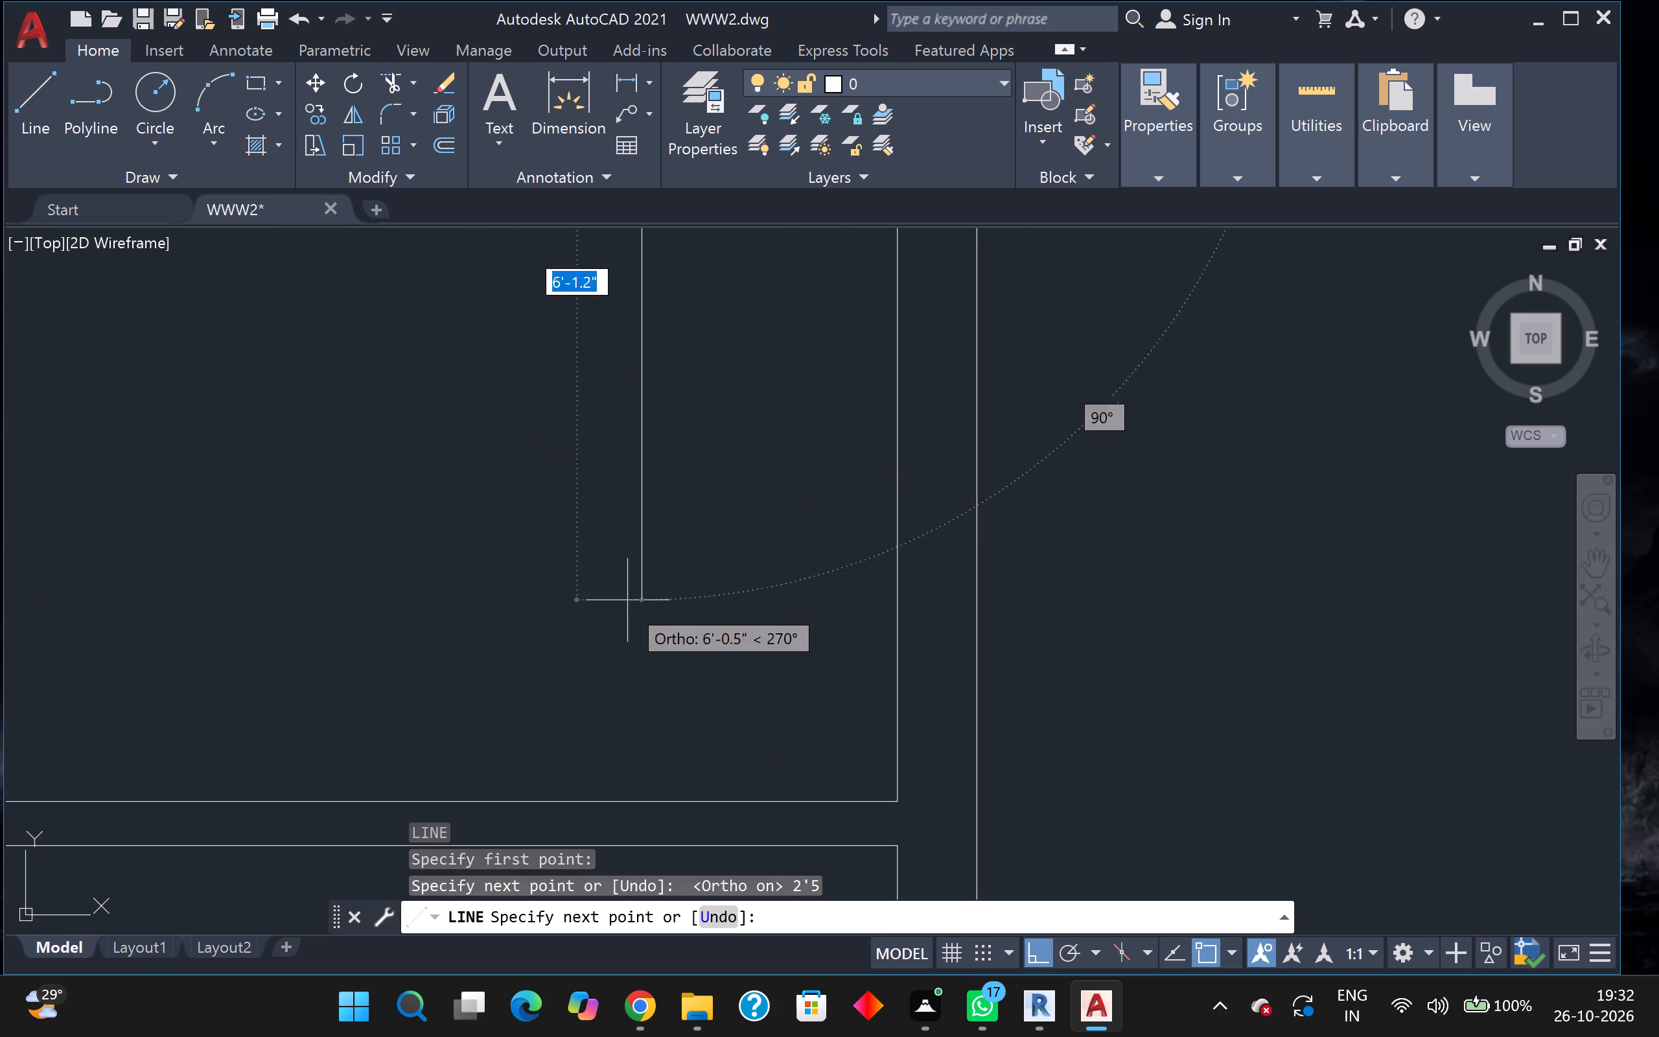
left_click(644, 794)
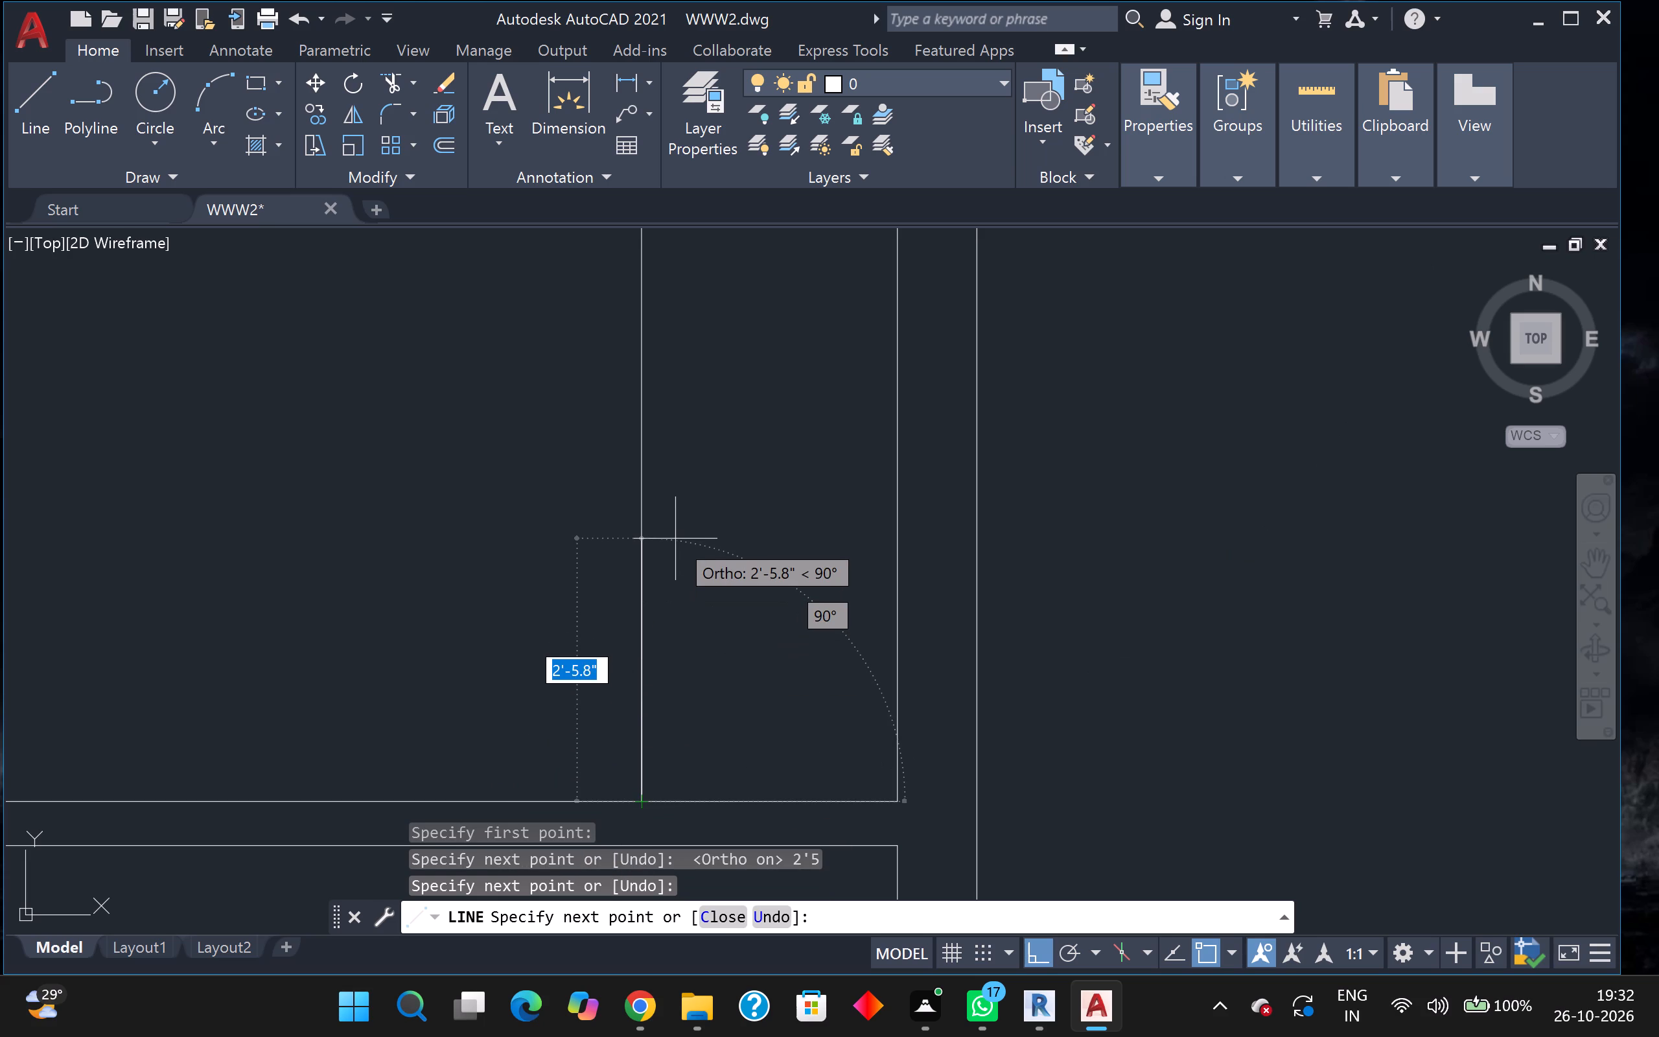
Continue the line 2'5" back north and straight west to the room's inner west wall.
type("2'5")
key("Return")
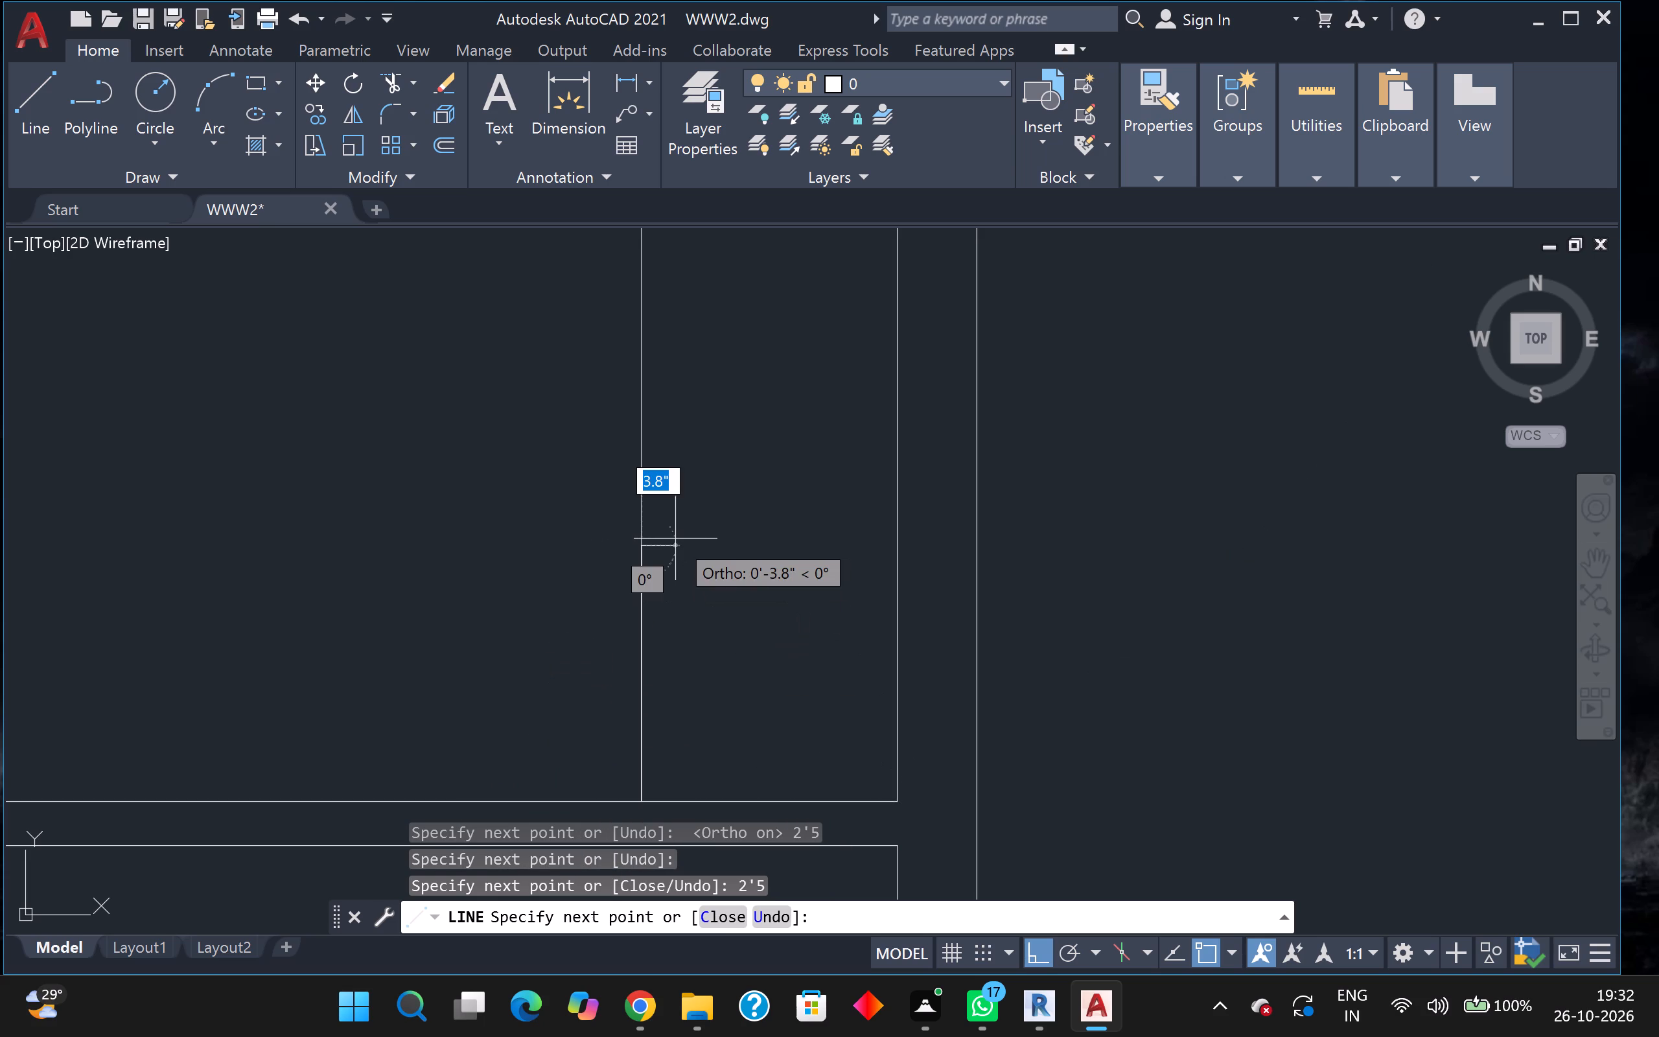
scroll(257, 237, "down", 2)
middle_click_drag(426, 439, 583, 513)
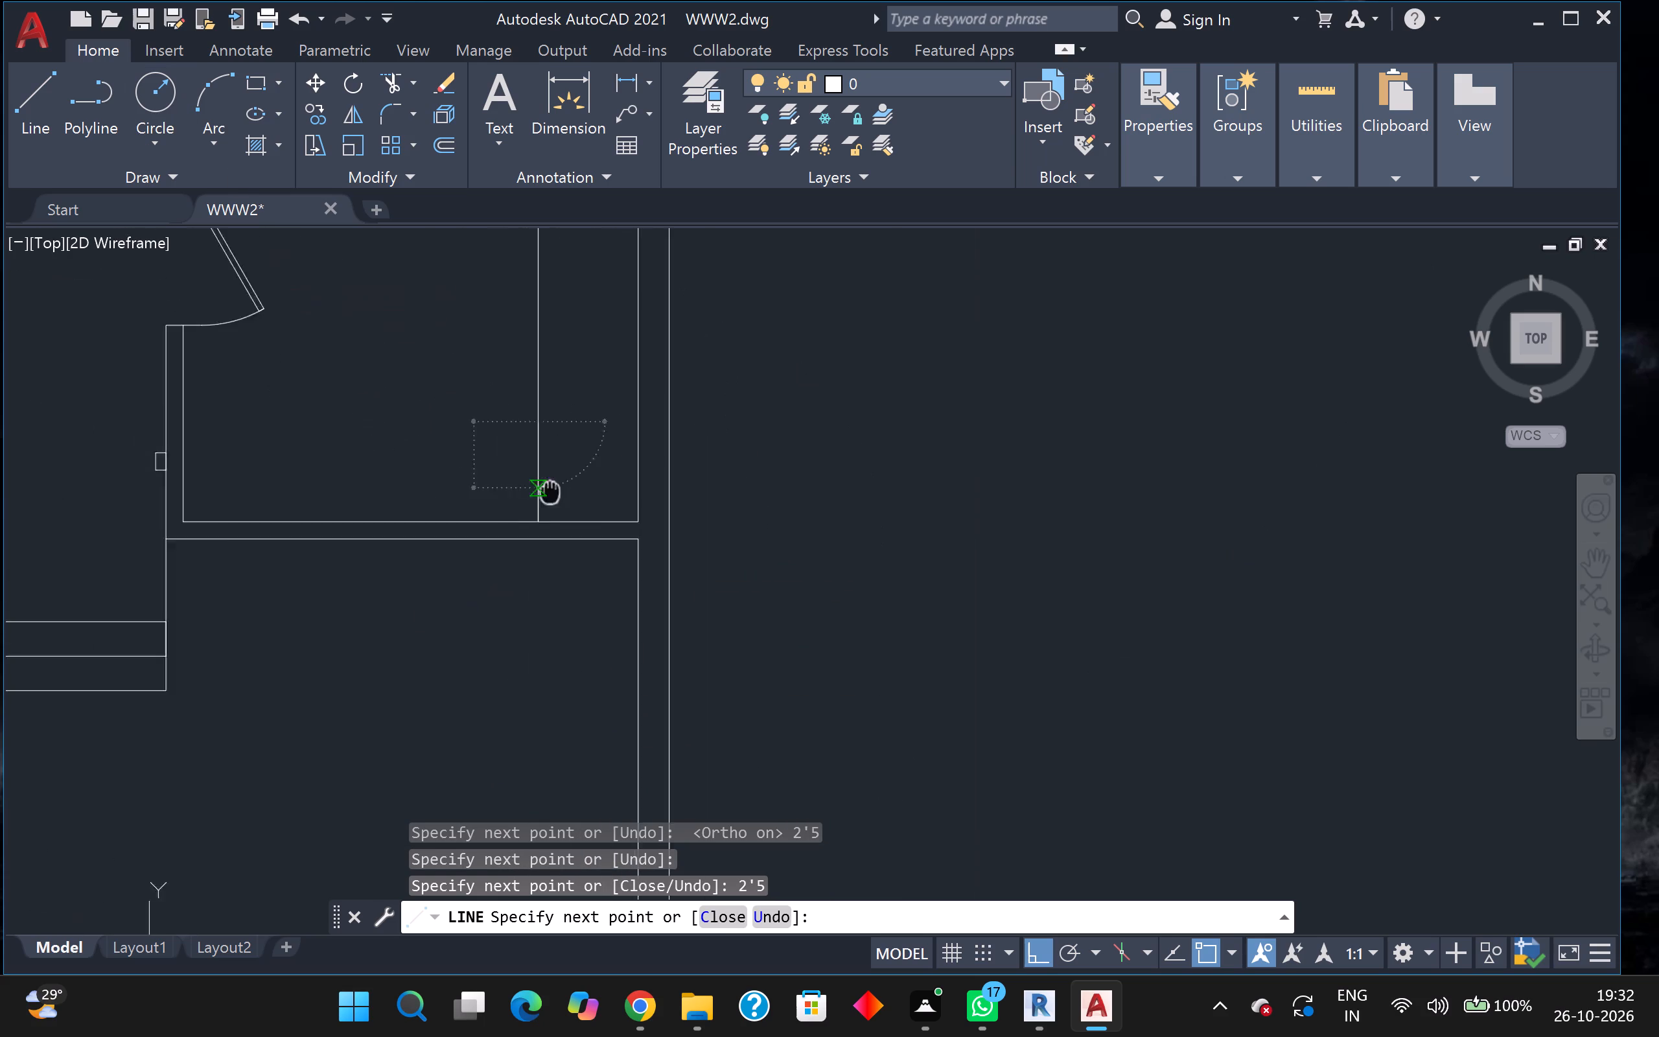
middle_click_drag(583, 513, 822, 772)
scroll(462, 732, "up", 1)
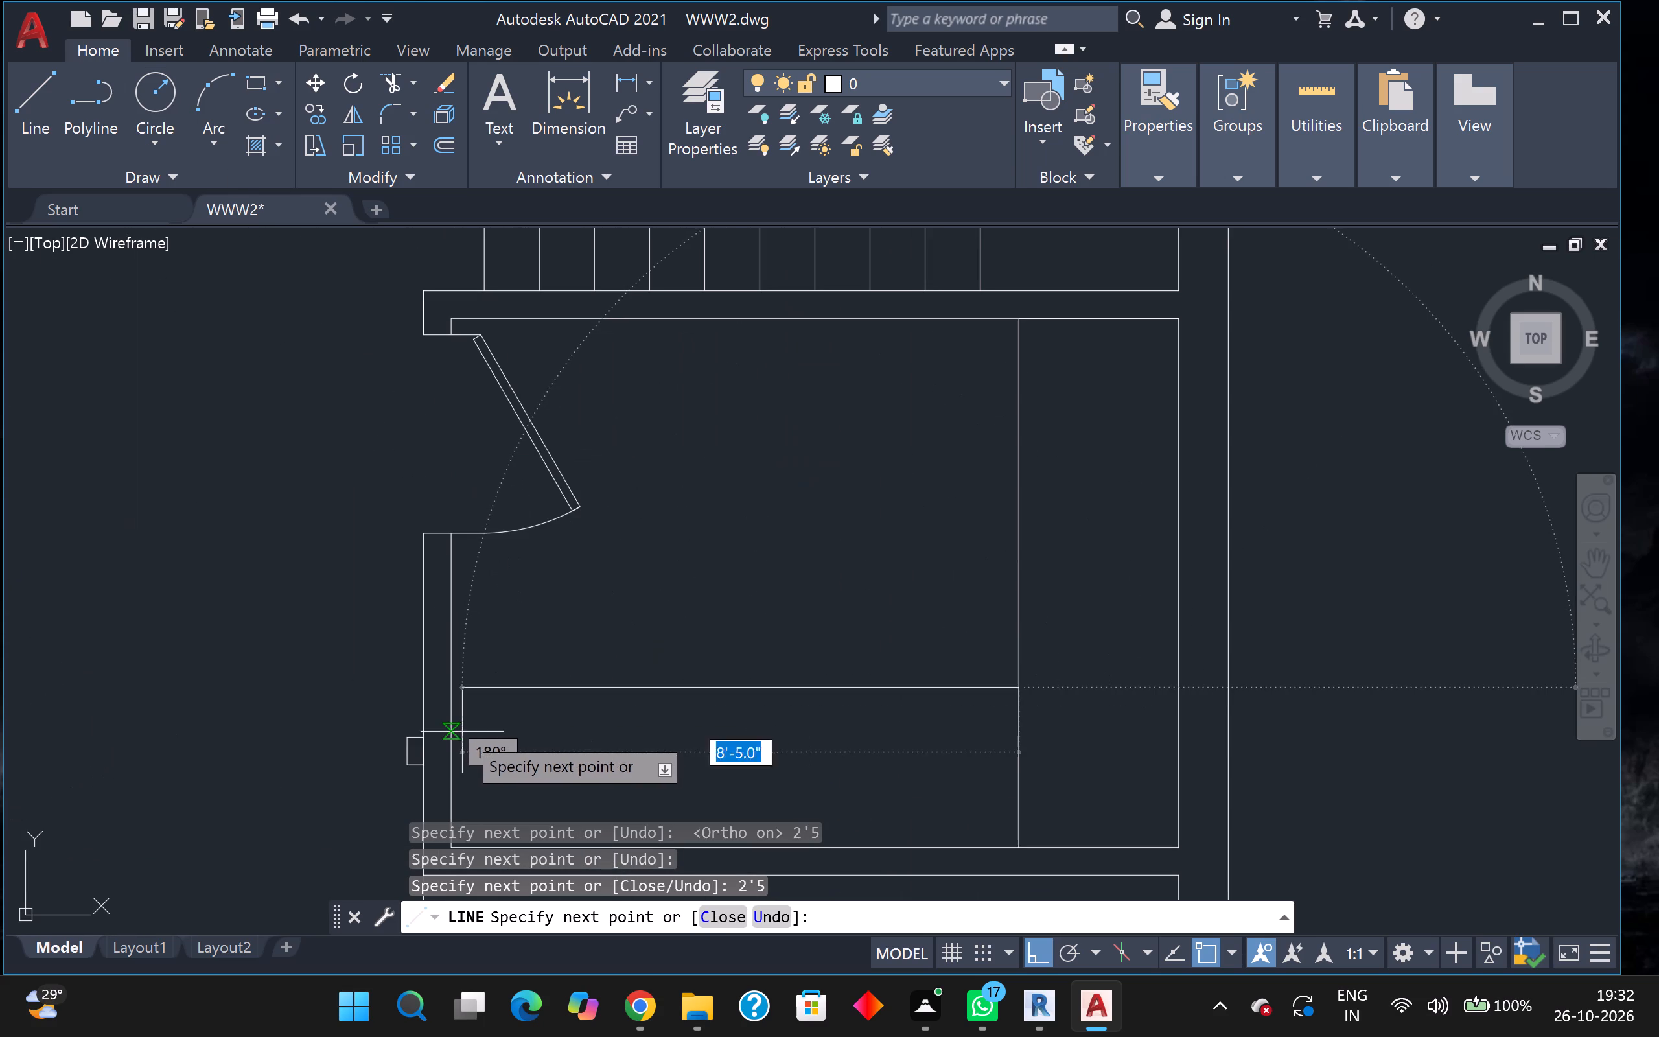
middle_click_drag(462, 732, 460, 674)
scroll(460, 674, "up", 1)
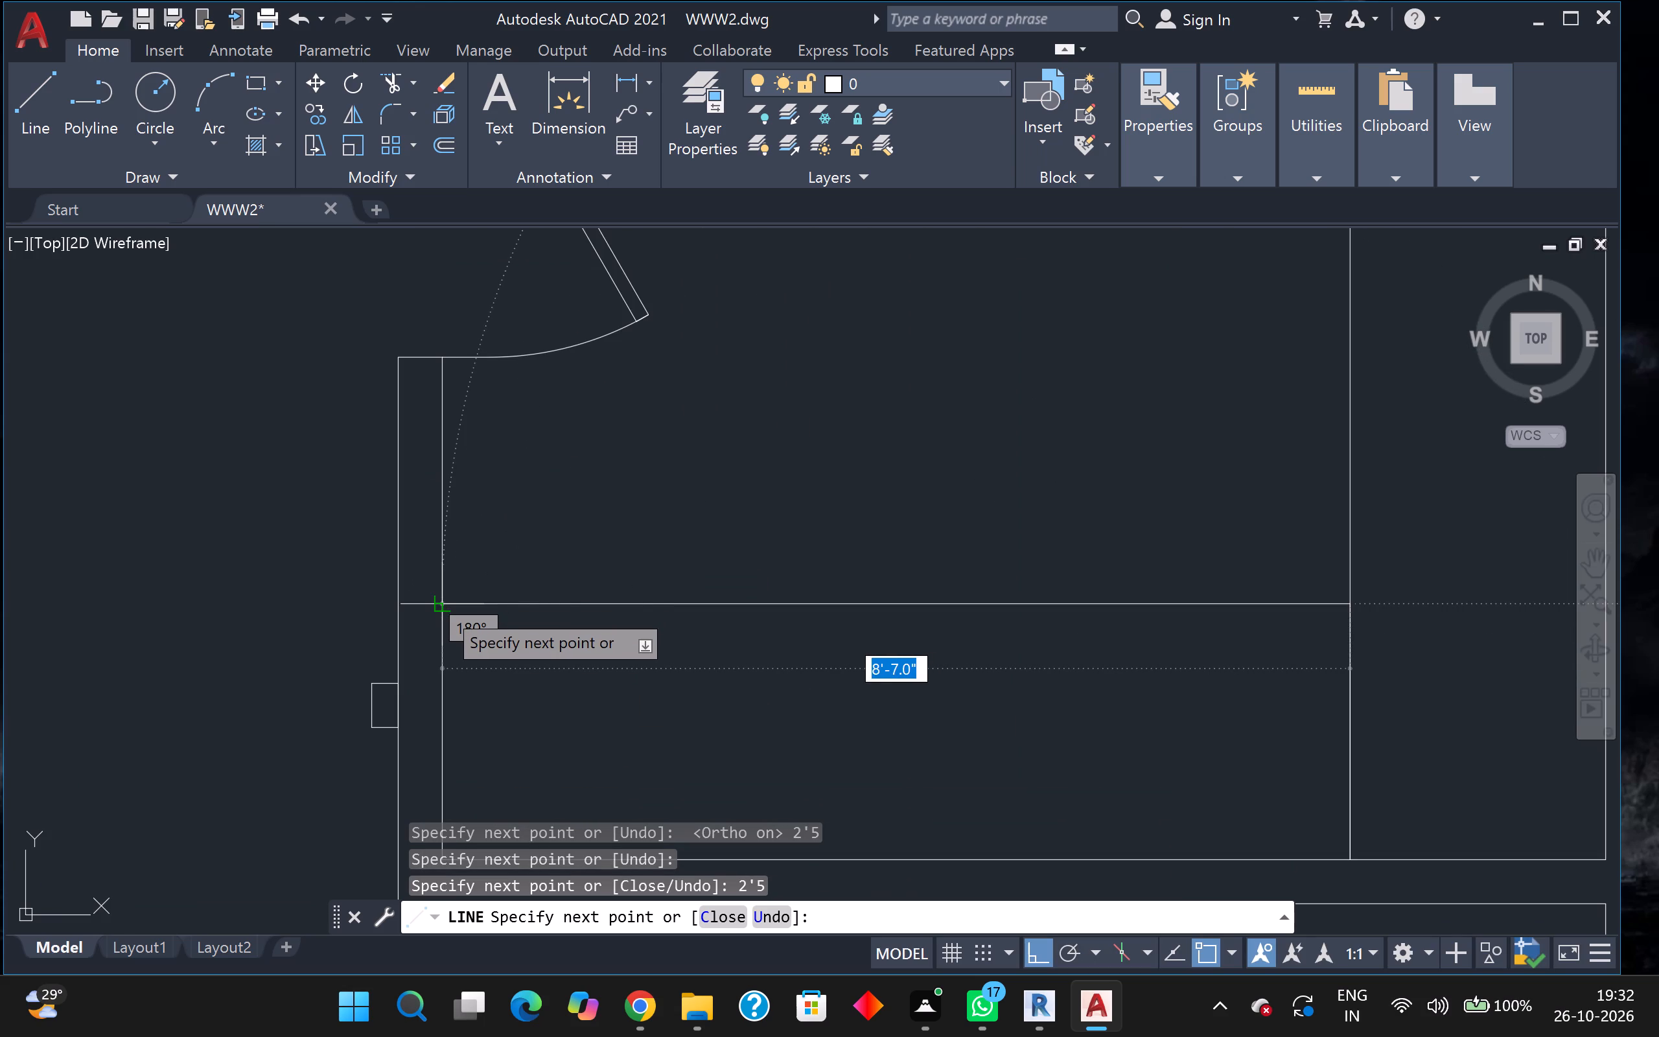
left_click(443, 608)
scroll(557, 701, "down", 1)
key("Escape")
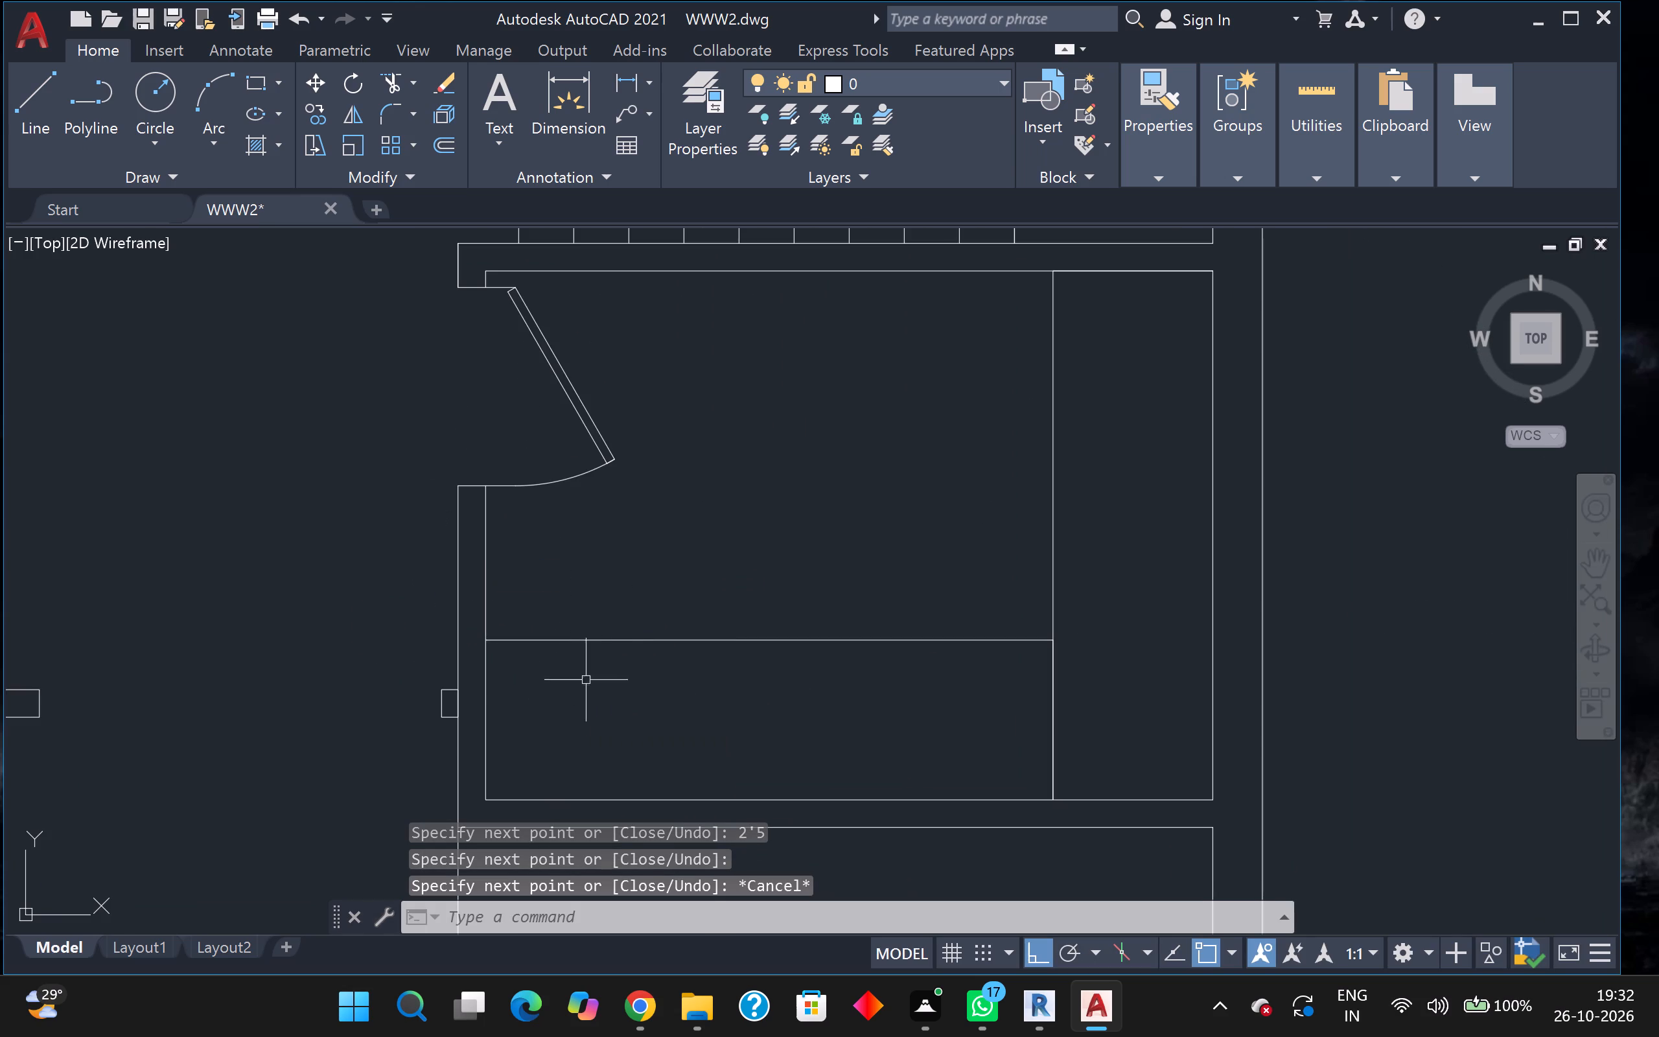
Assign the room's east-west interior line and its full-length north-south line to the violet layer.
scroll(610, 688, "down", 2)
scroll(789, 588, "up", 2)
scroll(809, 554, "down", 2)
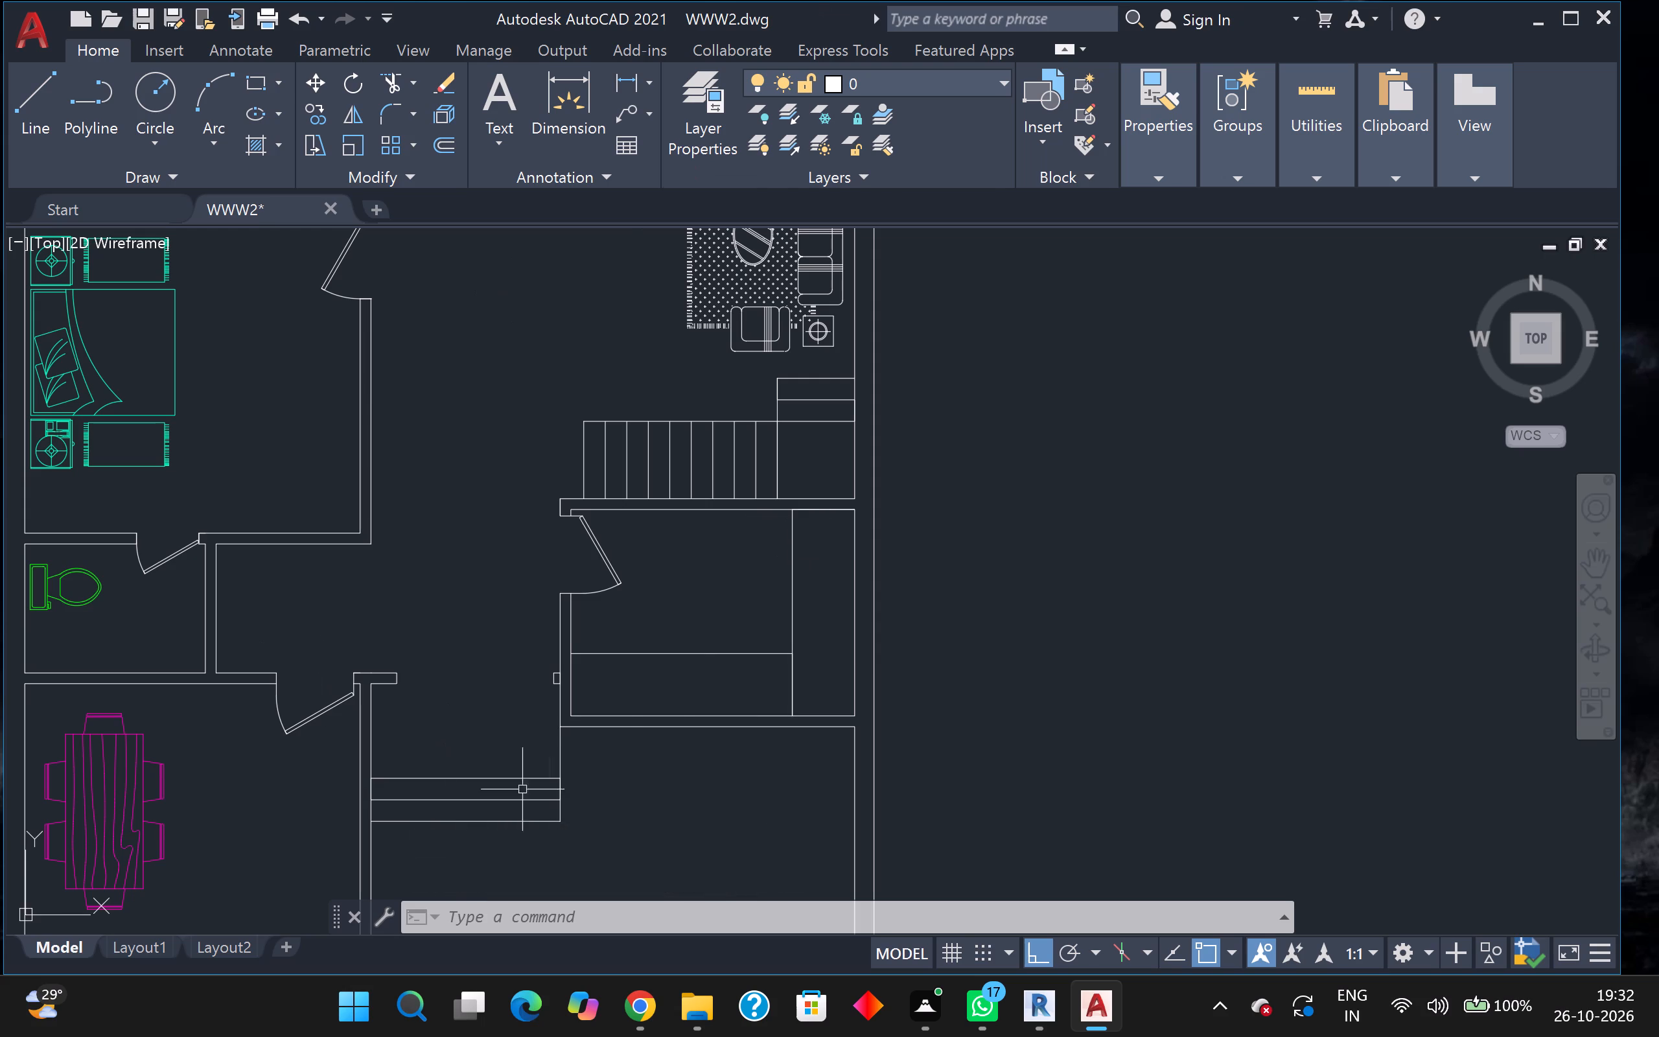
left_click(702, 654)
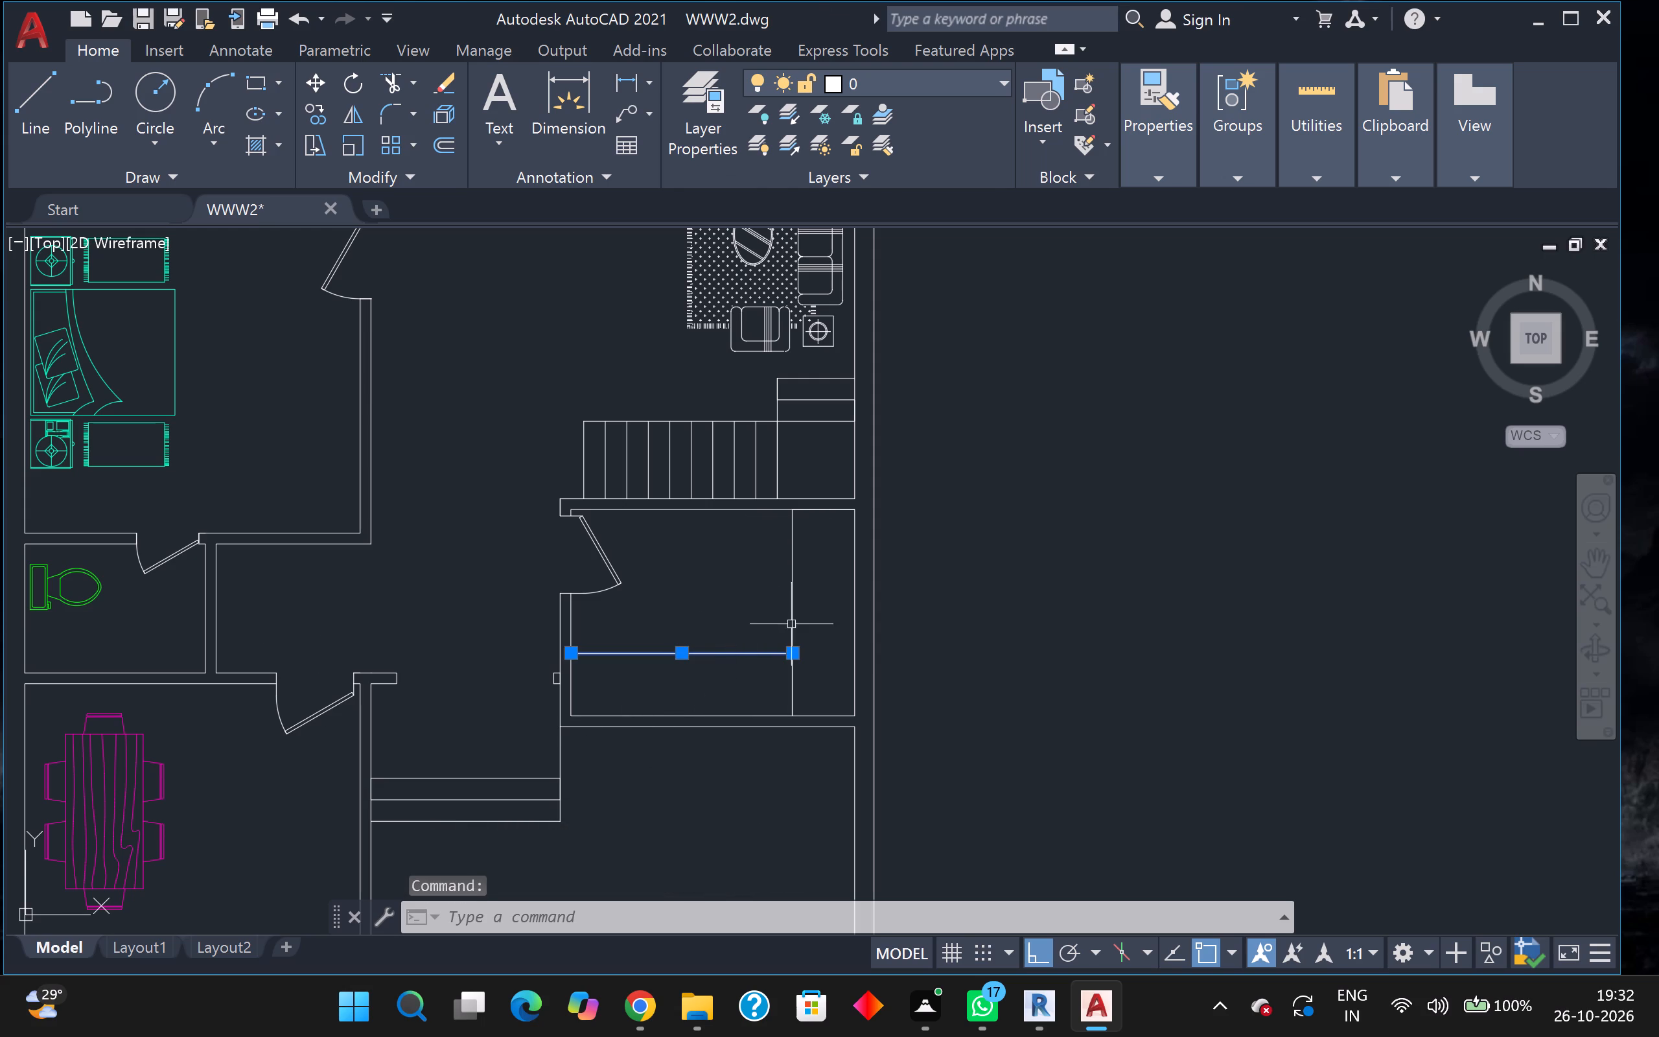
left_click(793, 622)
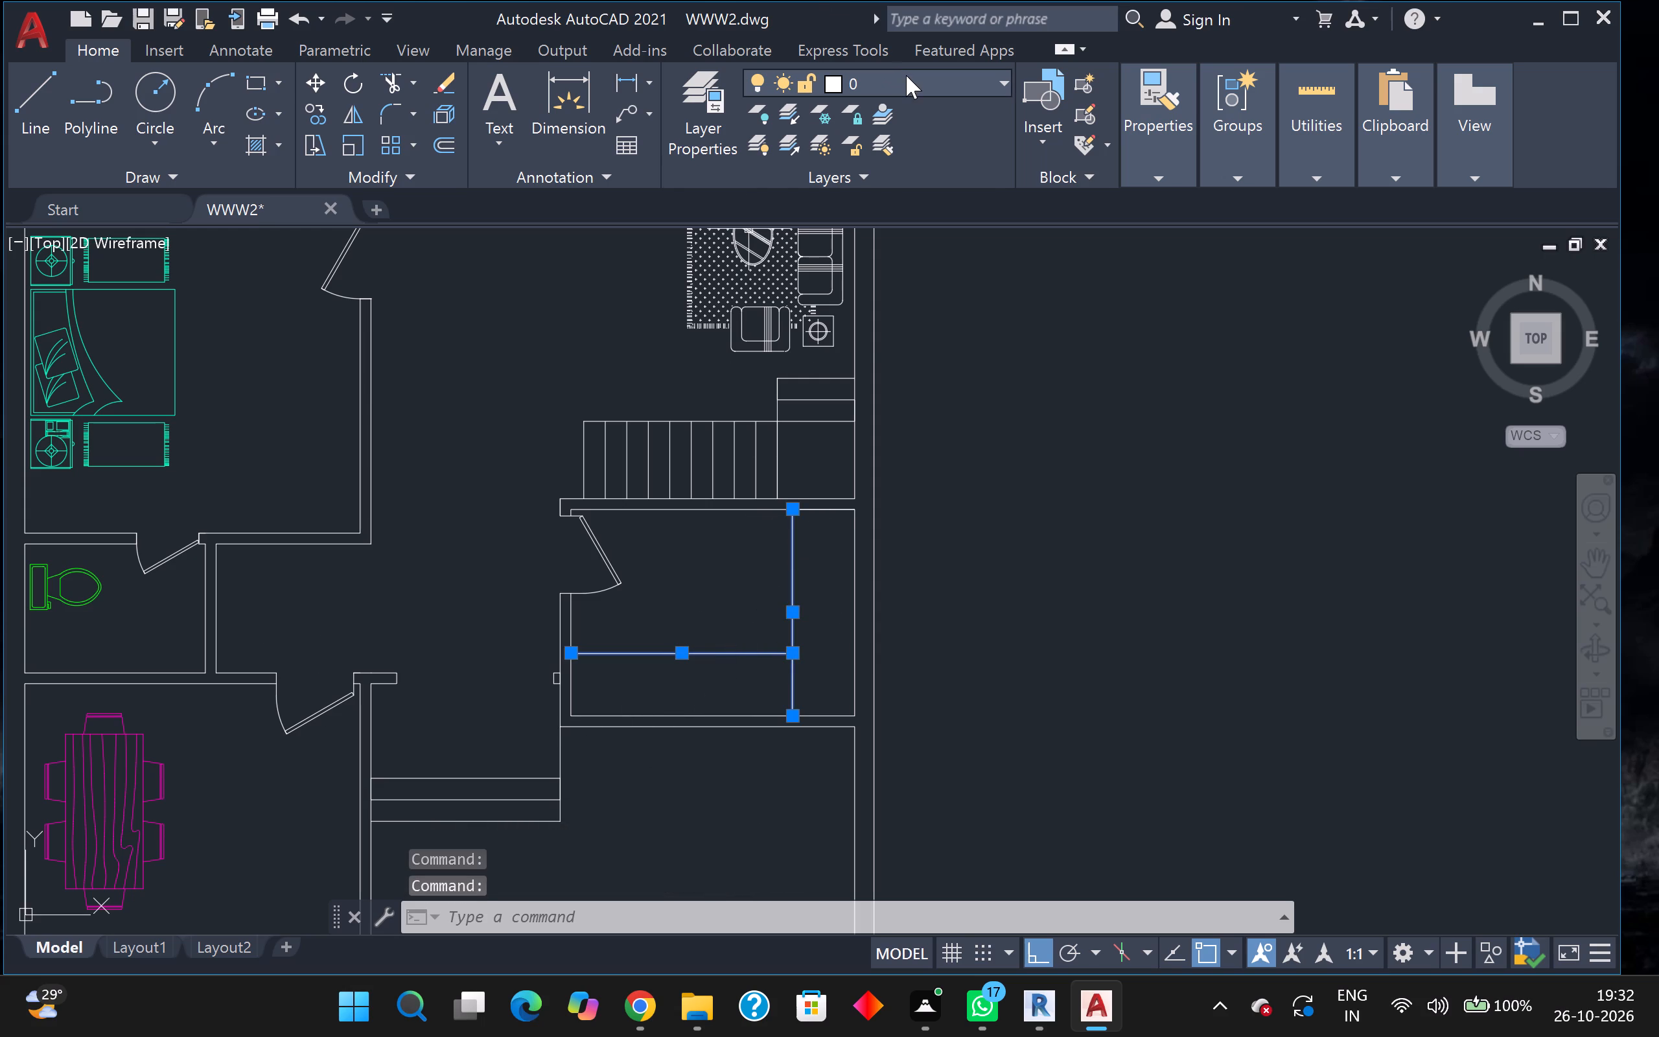
left_click(906, 75)
left_click(874, 294)
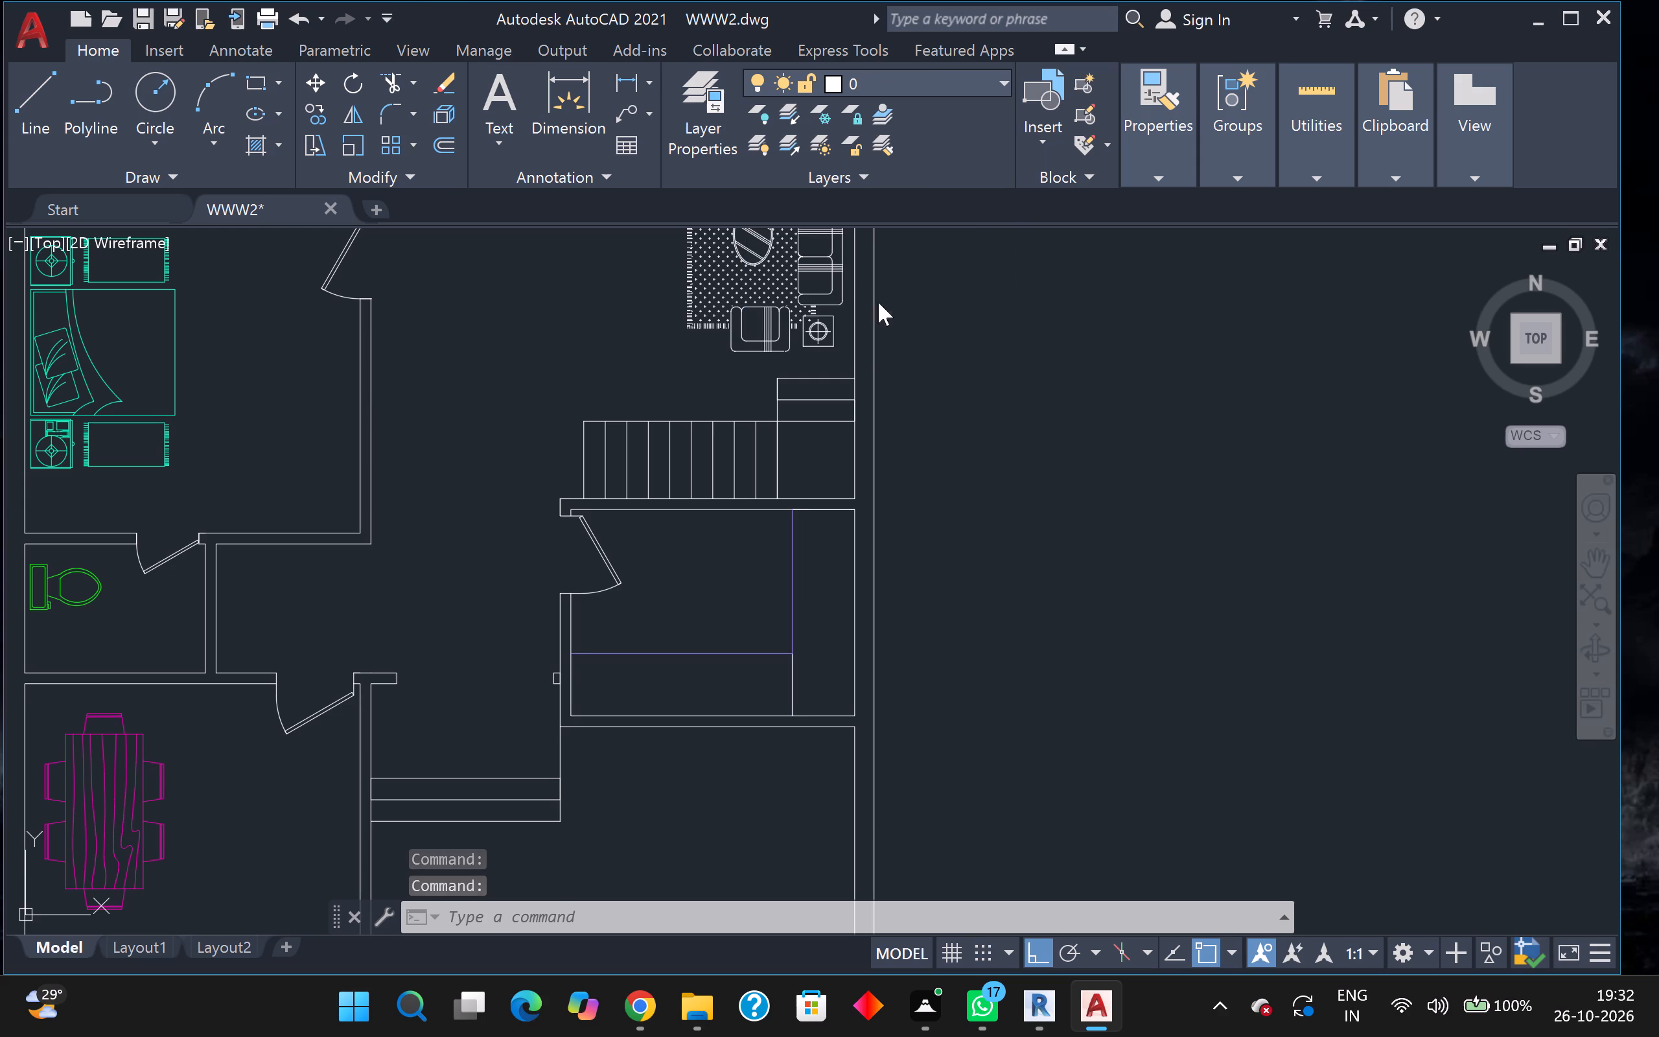
scroll(835, 642, "up", 1)
key("Escape")
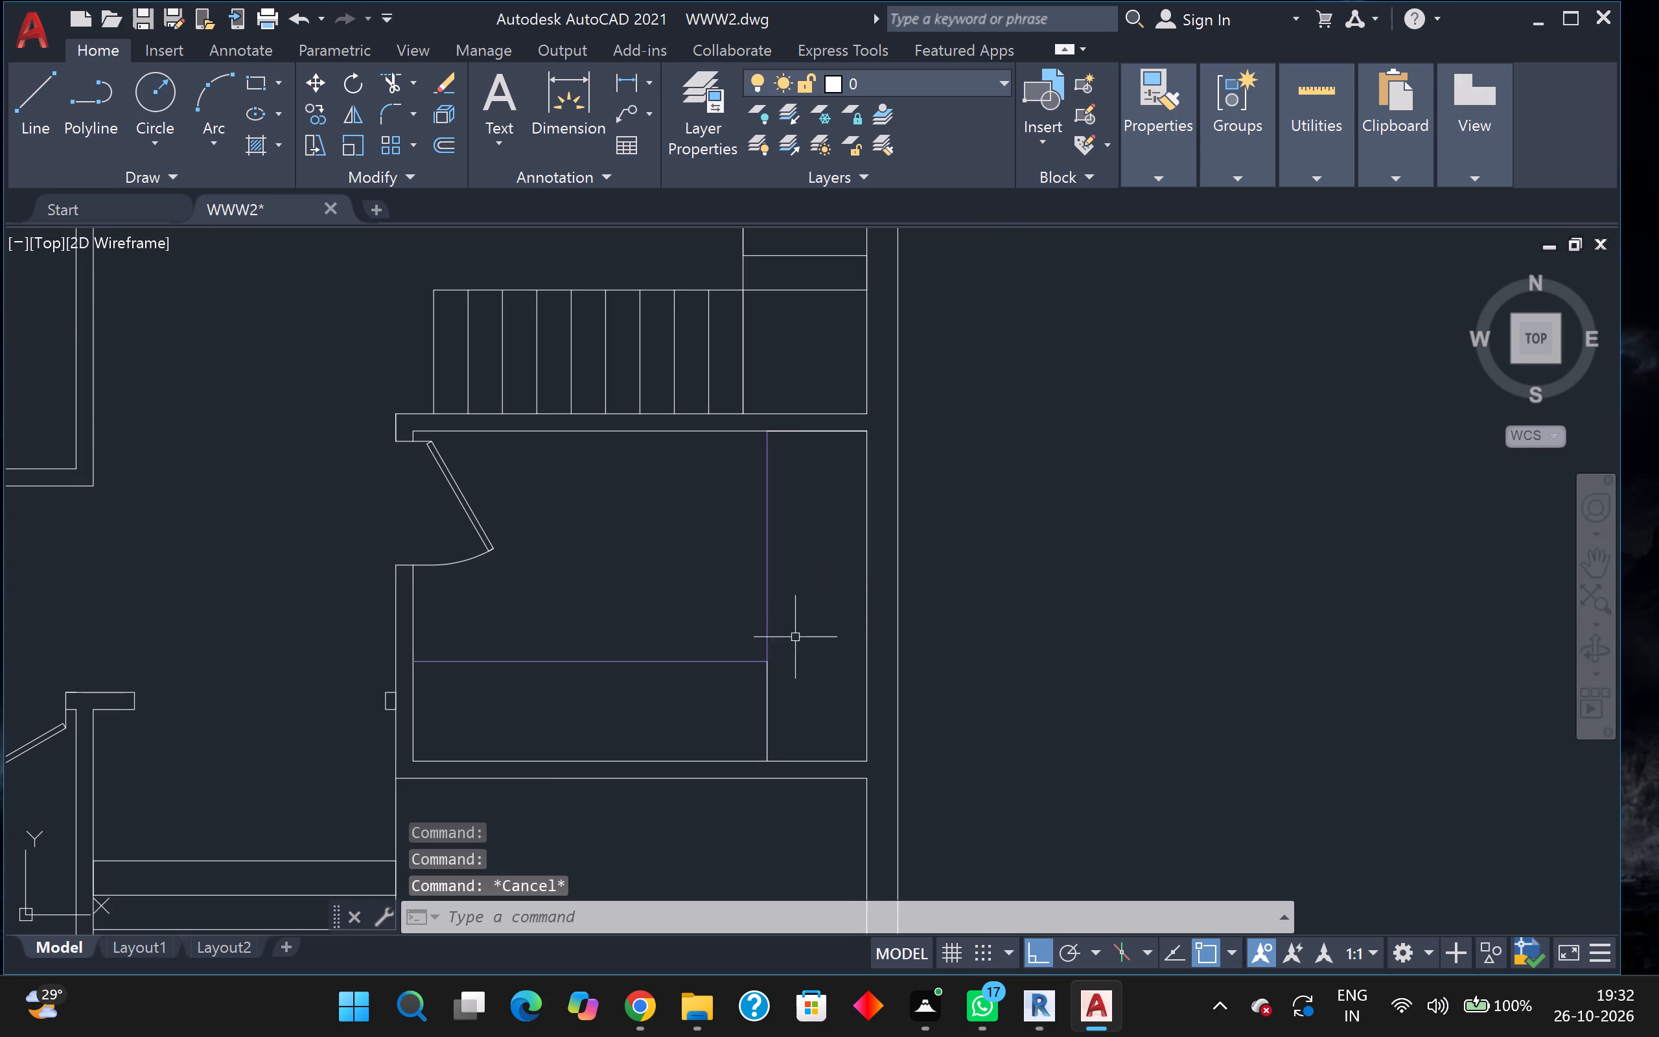
Trim away the duplicate white segment overlapping the southern part of the north-south interior line.
left_click(769, 697)
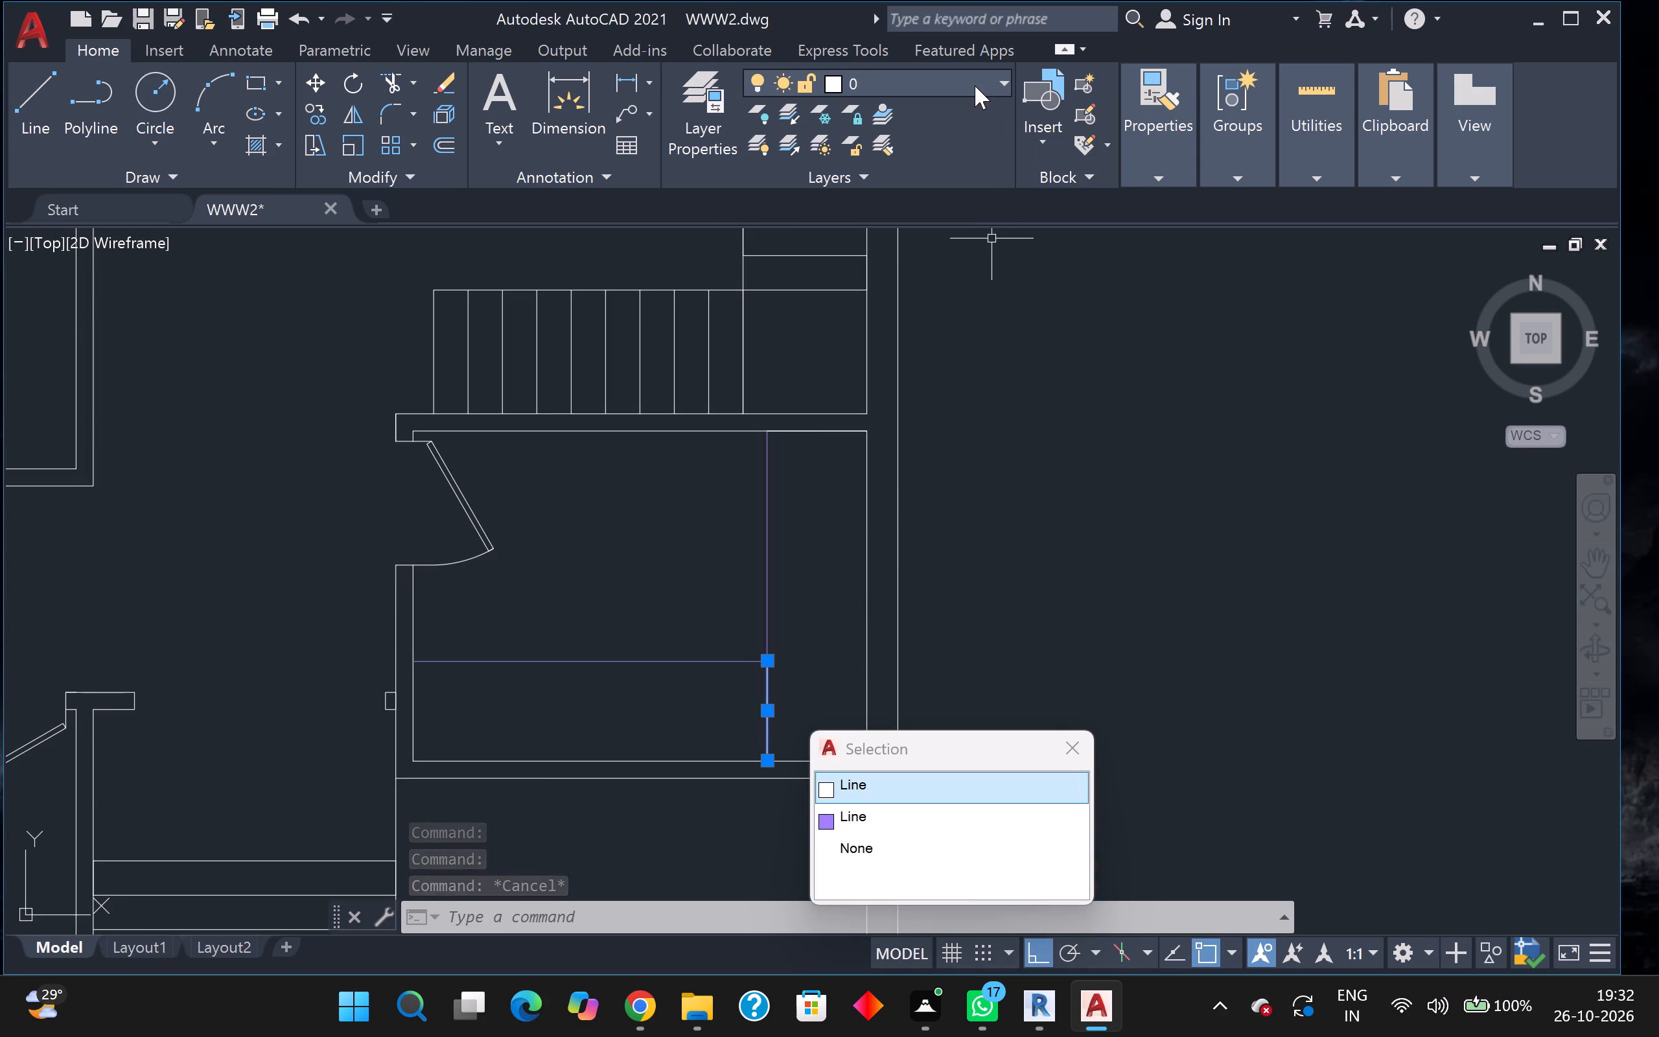
key("Escape")
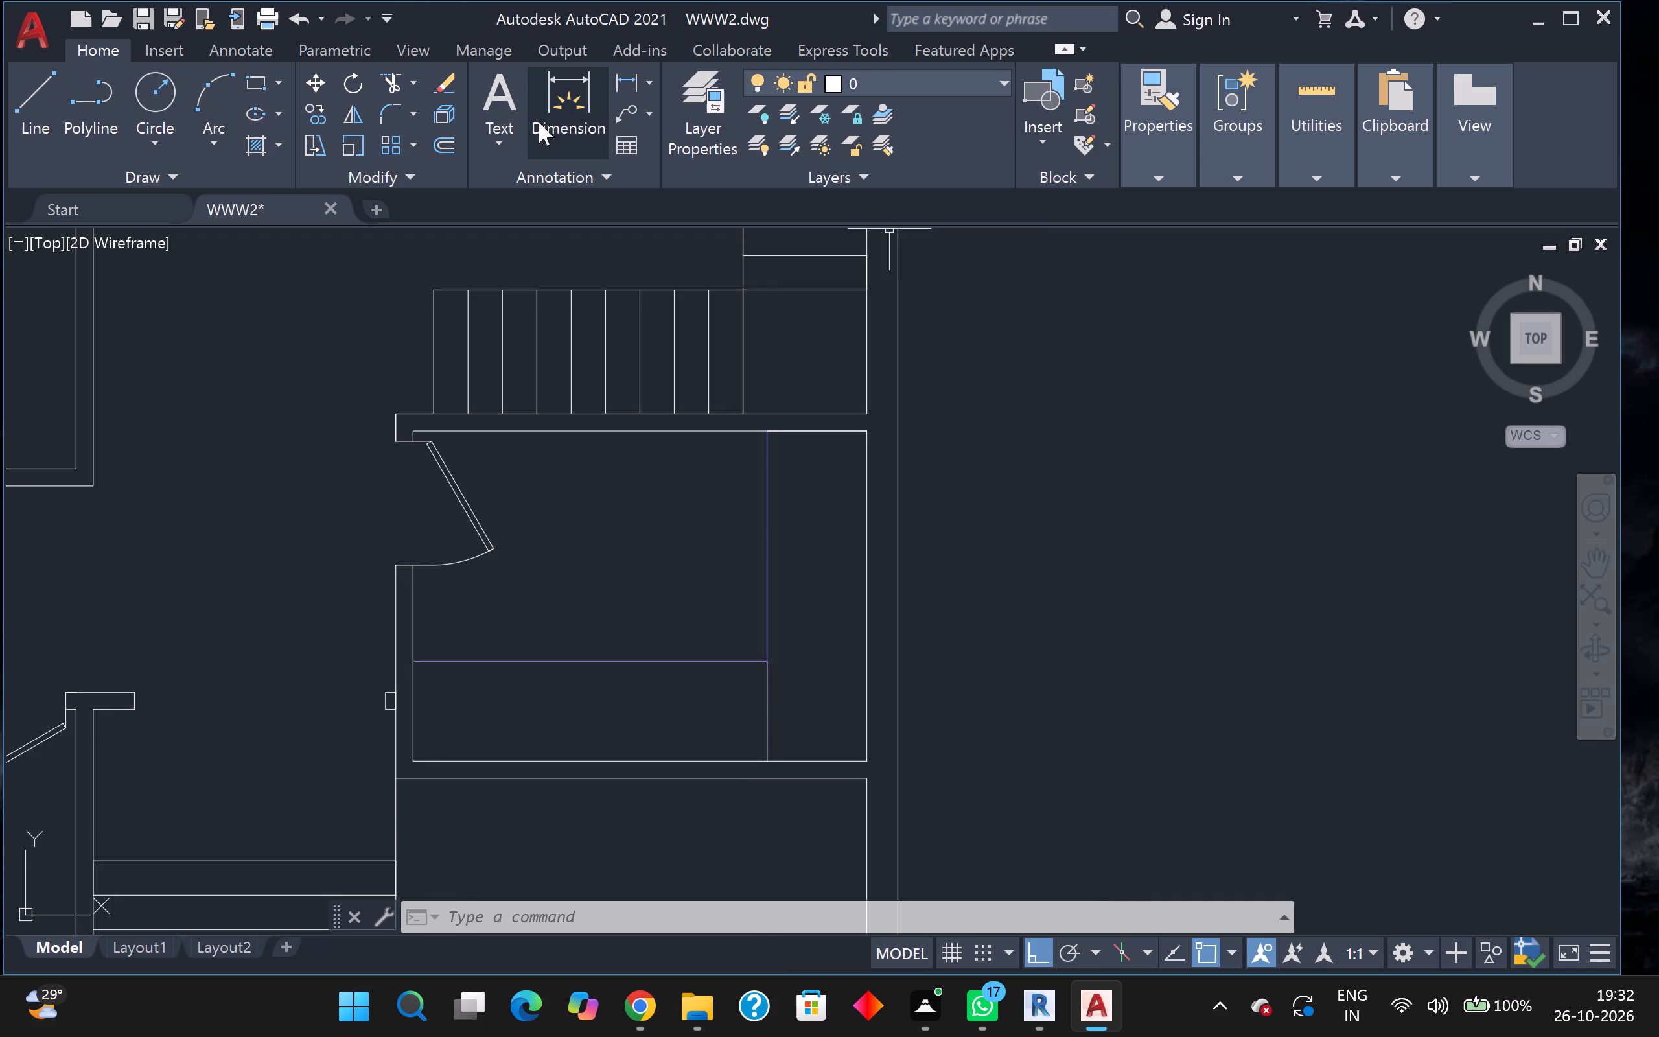
left_click(393, 91)
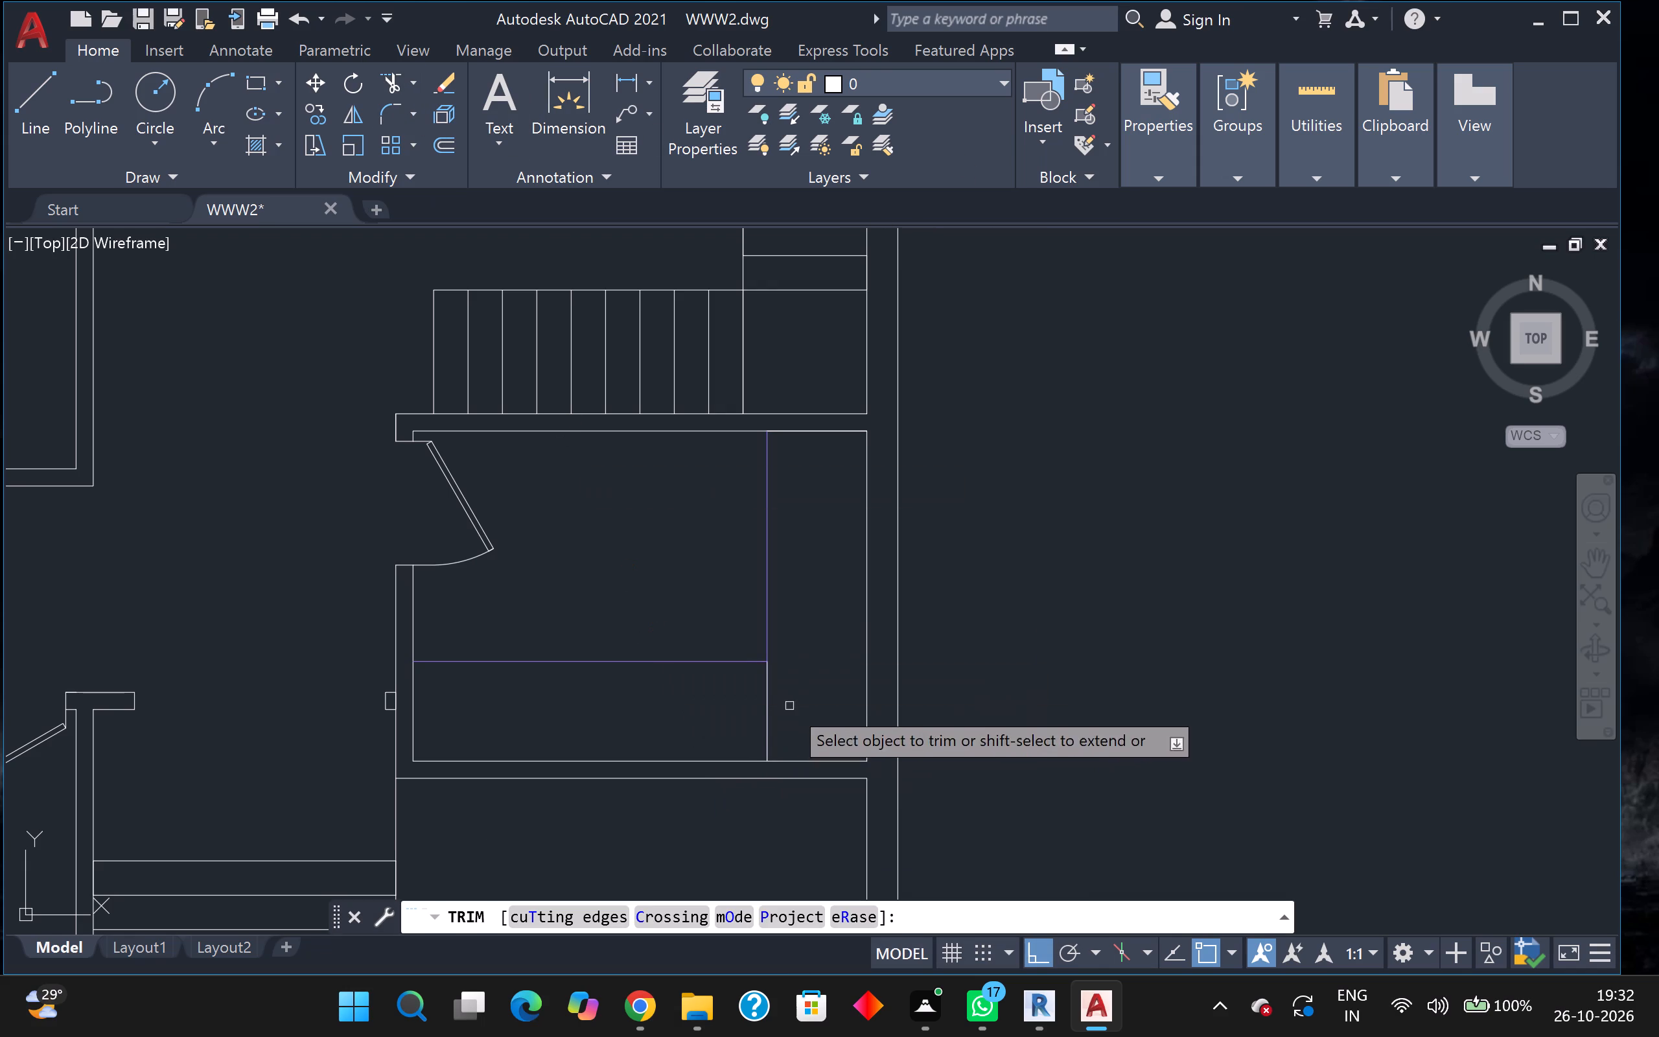
left_click(764, 701)
left_click(826, 787)
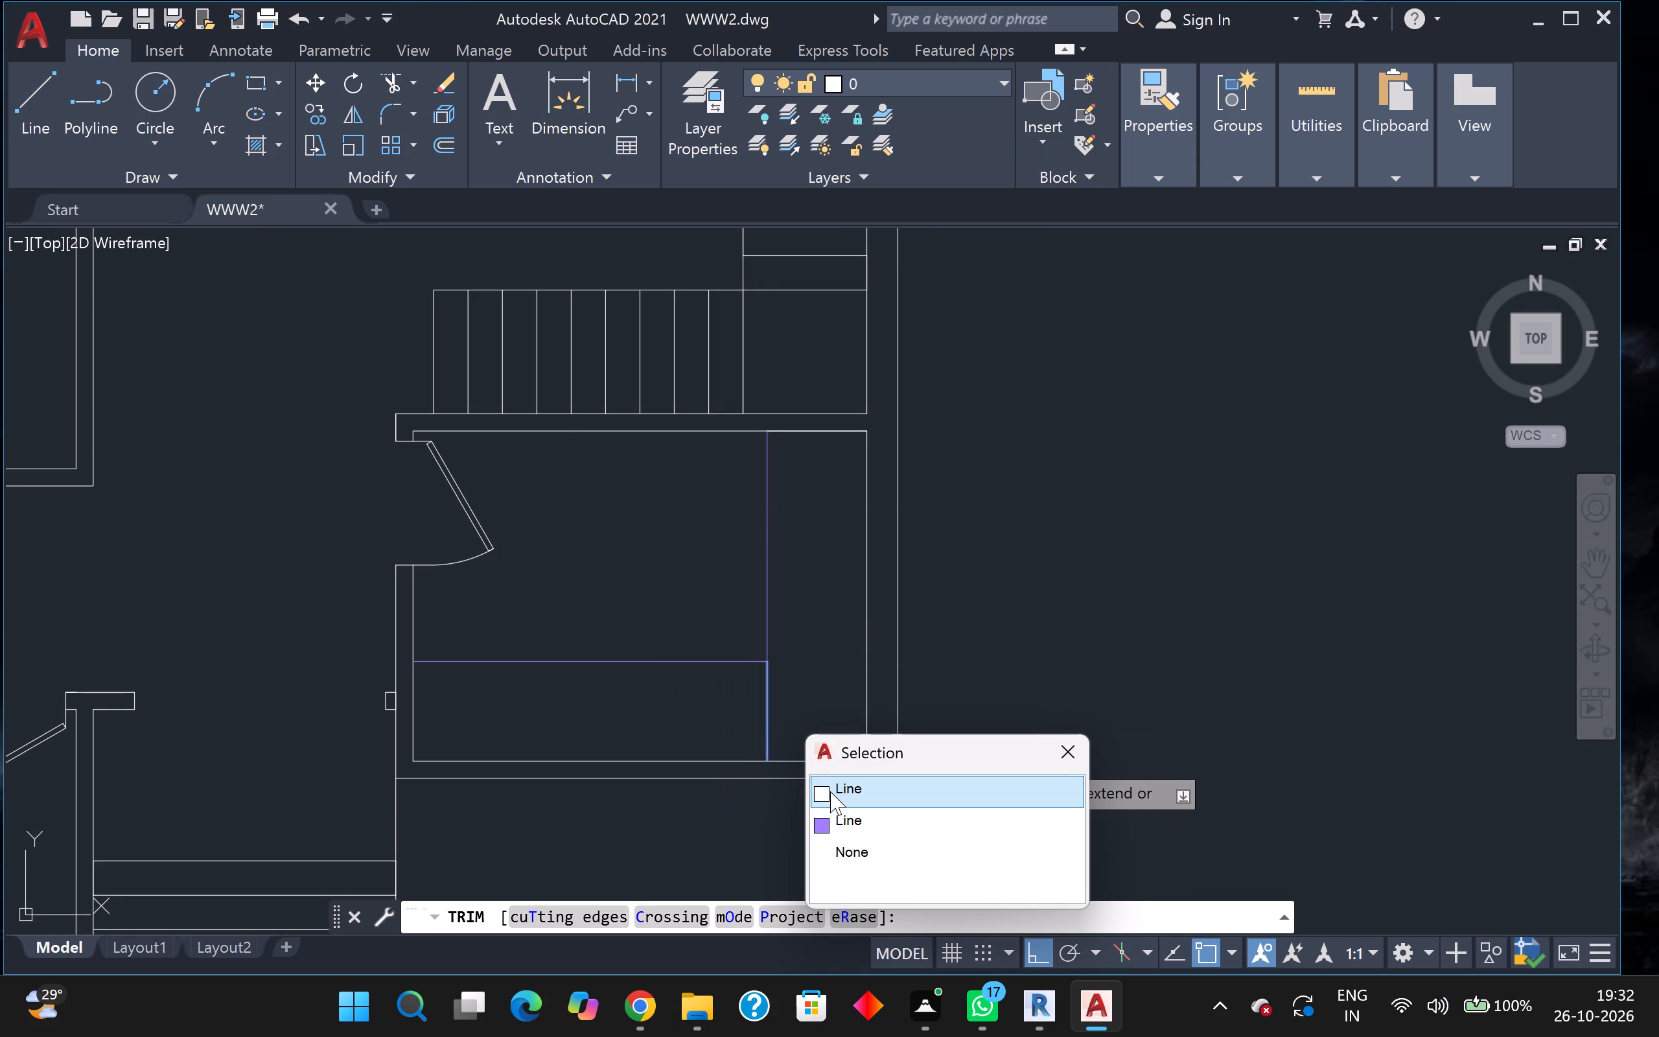
double_click(831, 792)
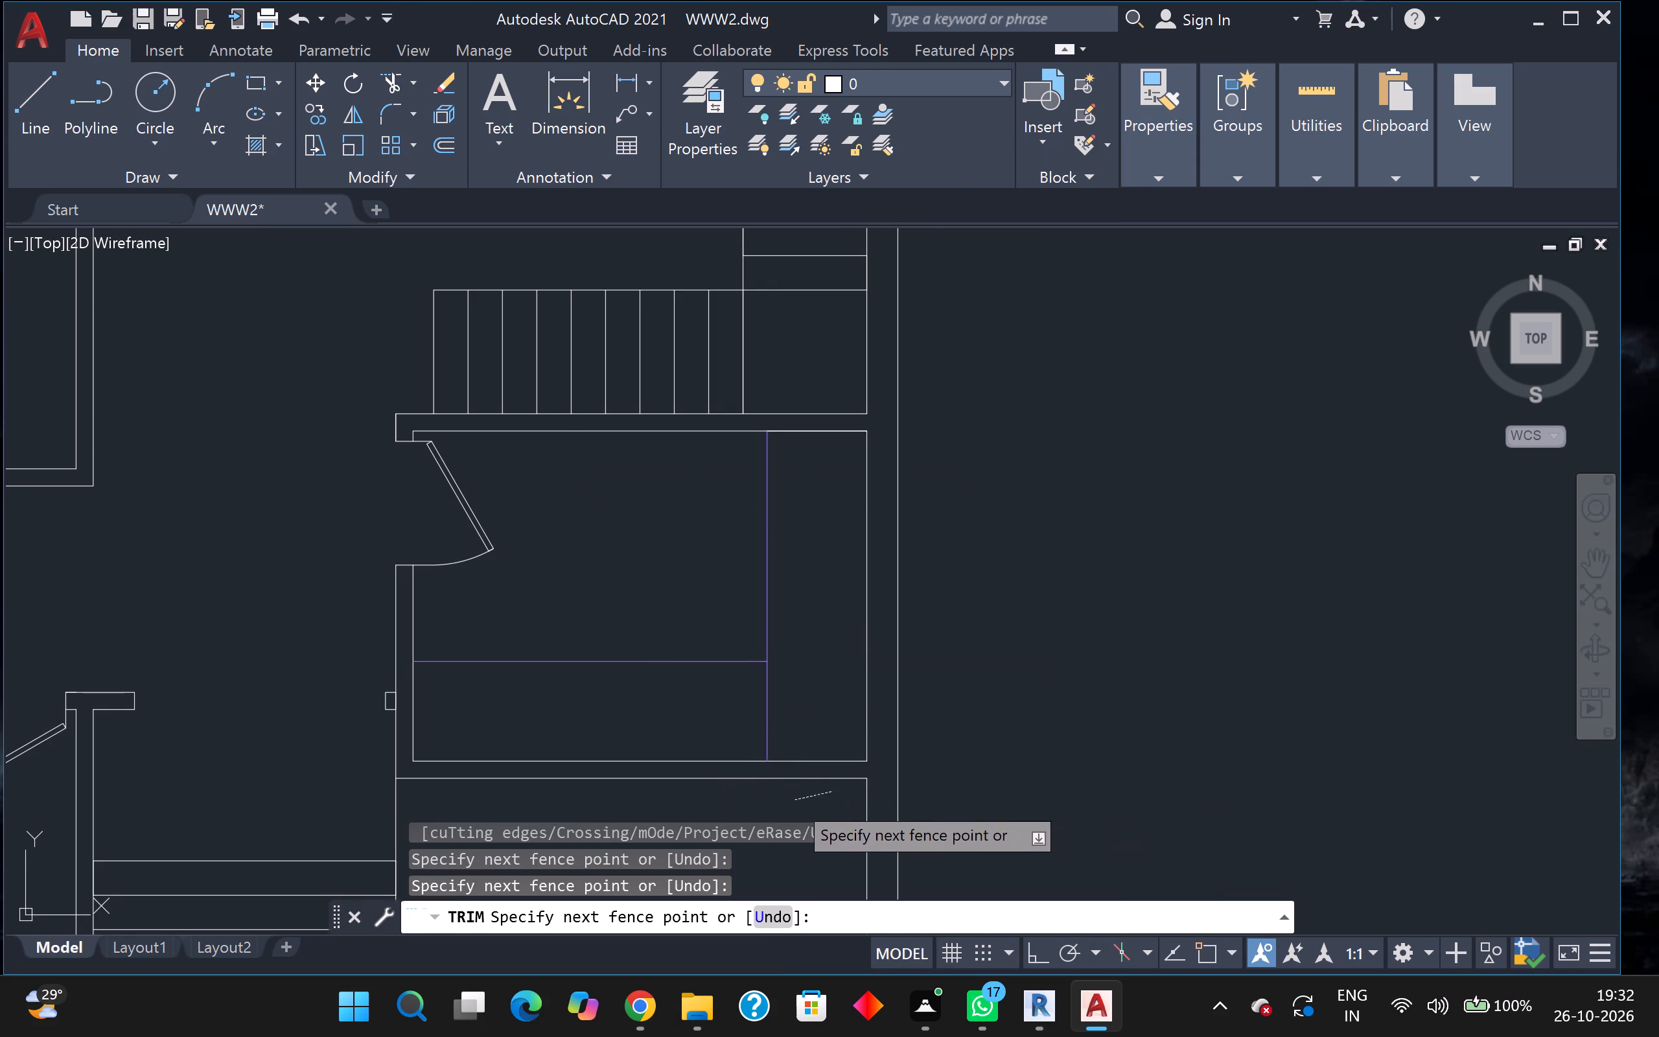
key("Escape")
Examine the existing floor plans, focusing on the kitchen and its fixtures in the blue-walled plan.
scroll(850, 782, "down", 3)
middle_click_drag(877, 766, 956, 566)
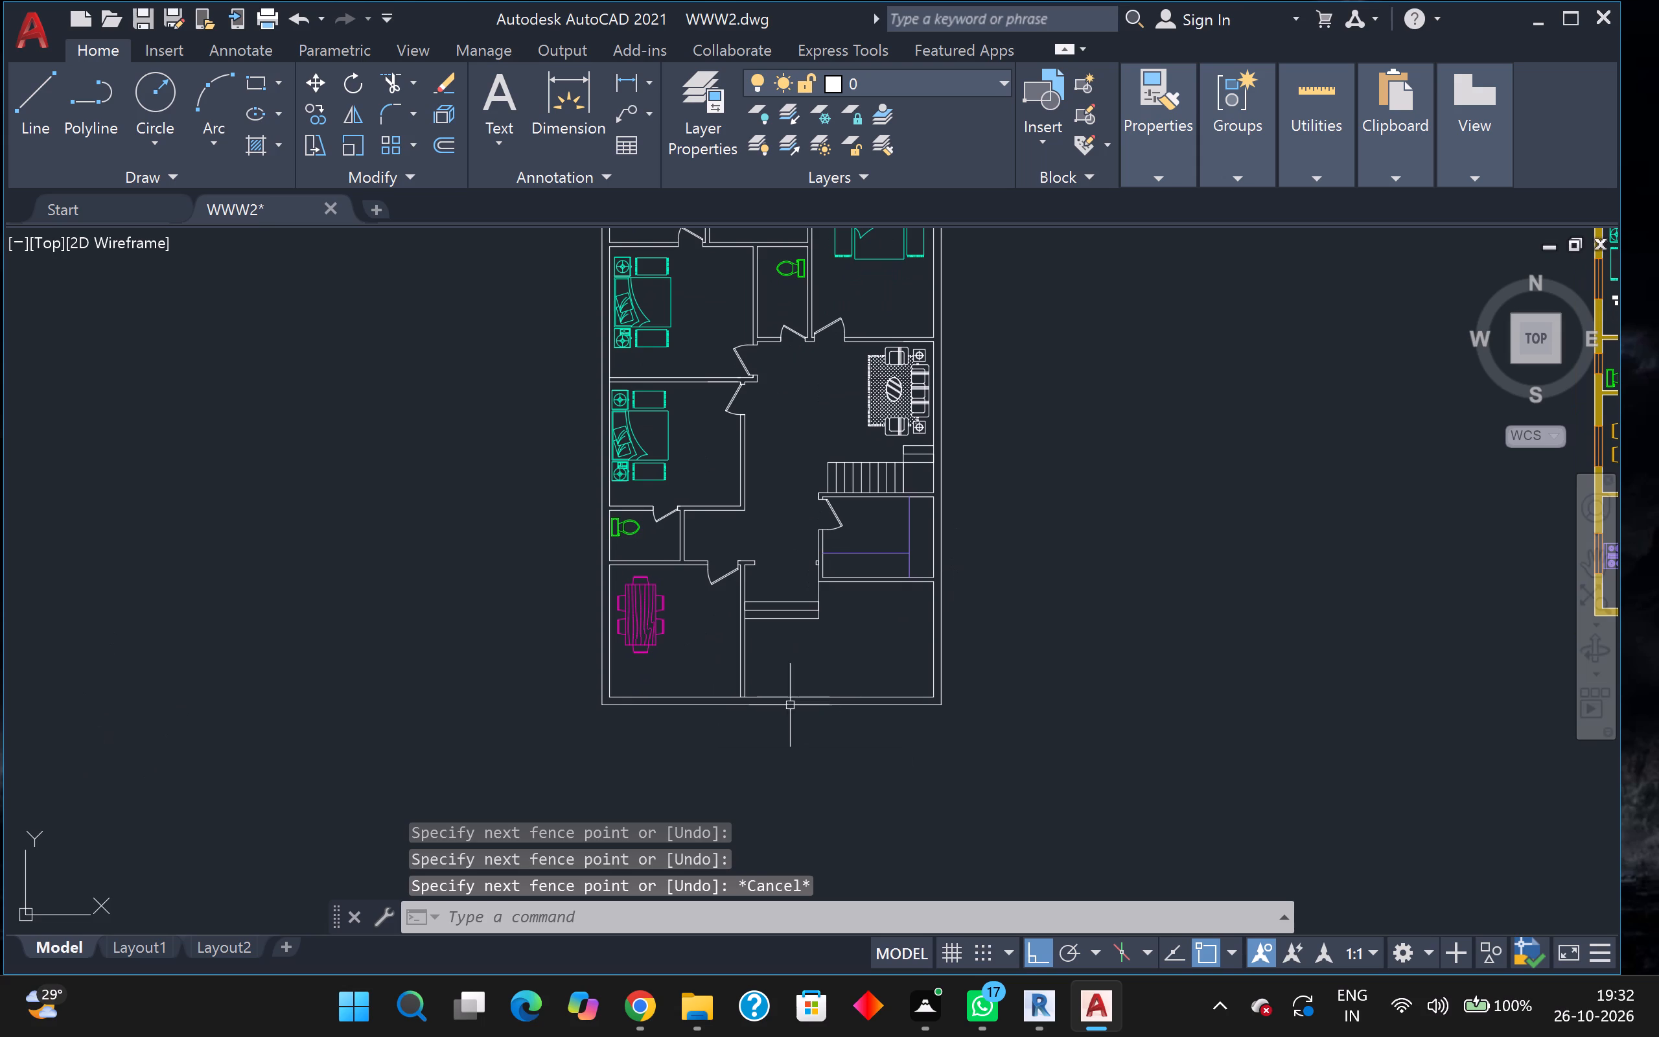
scroll(777, 687, "up", 1)
middle_click_drag(777, 687, 168, 715)
scroll(760, 476, "down", 1)
middle_click_drag(858, 481, 785, 392)
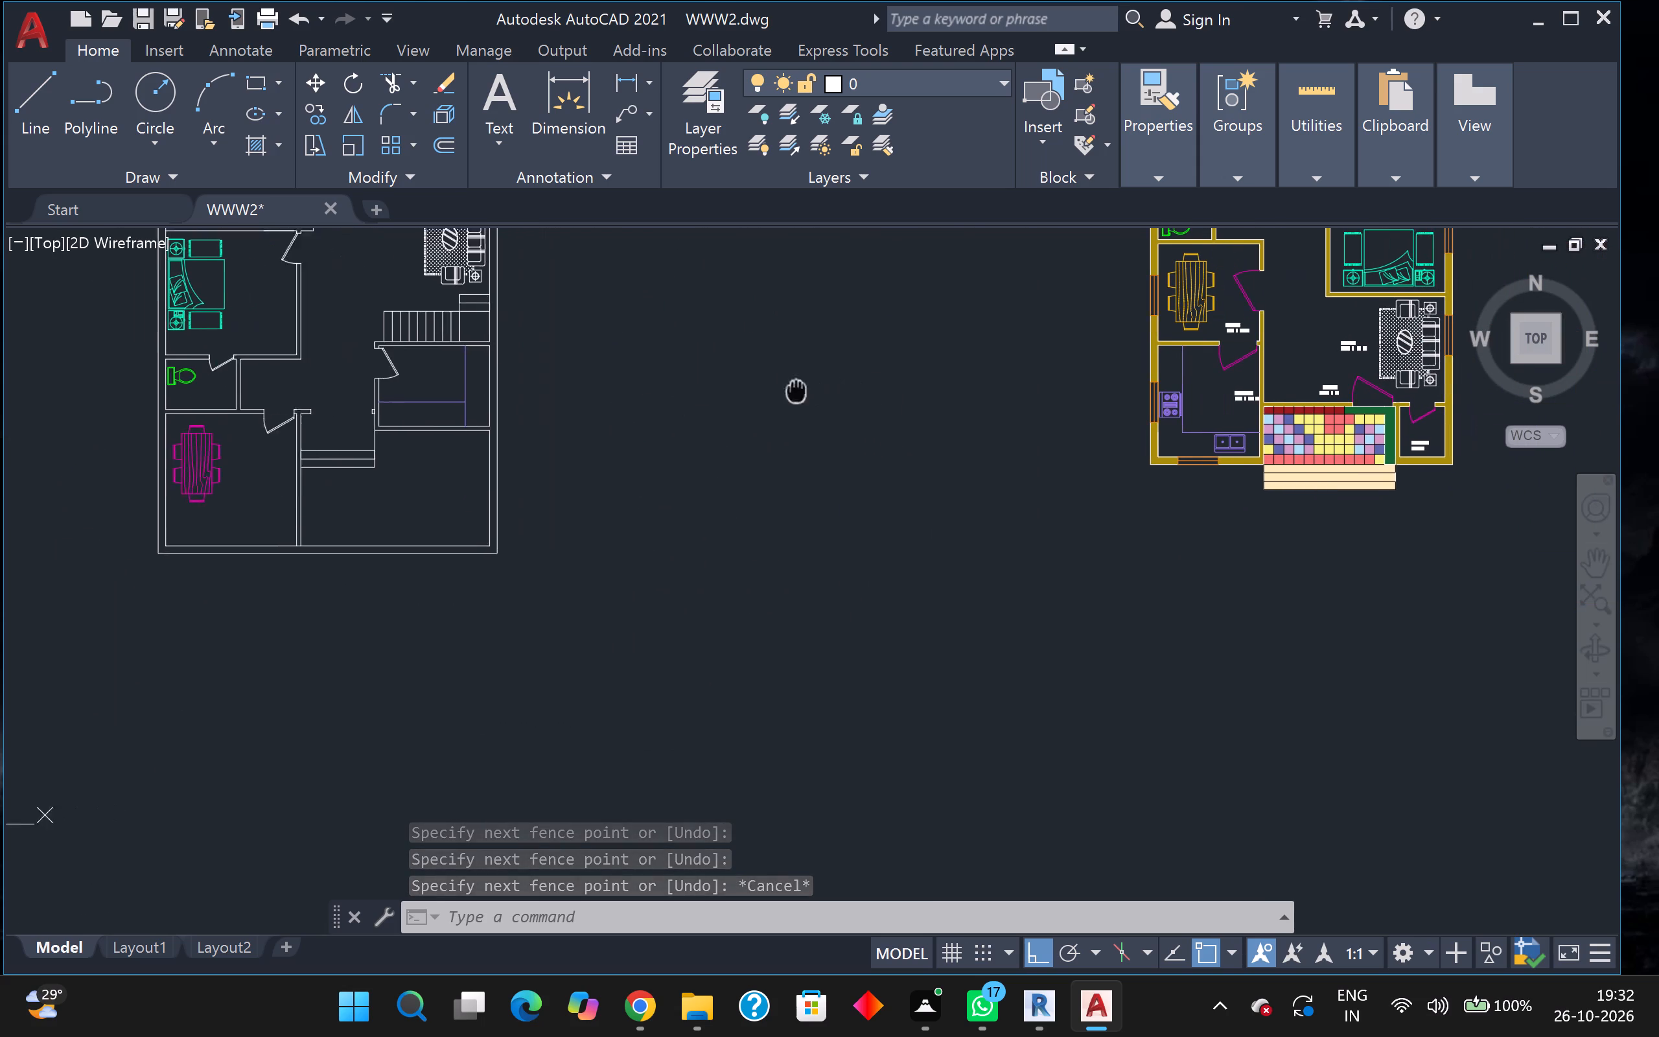
middle_click_drag(785, 392, 754, 385)
scroll(1382, 416, "down", 1)
middle_click_drag(1348, 449, 815, 682)
scroll(1248, 516, "up", 1)
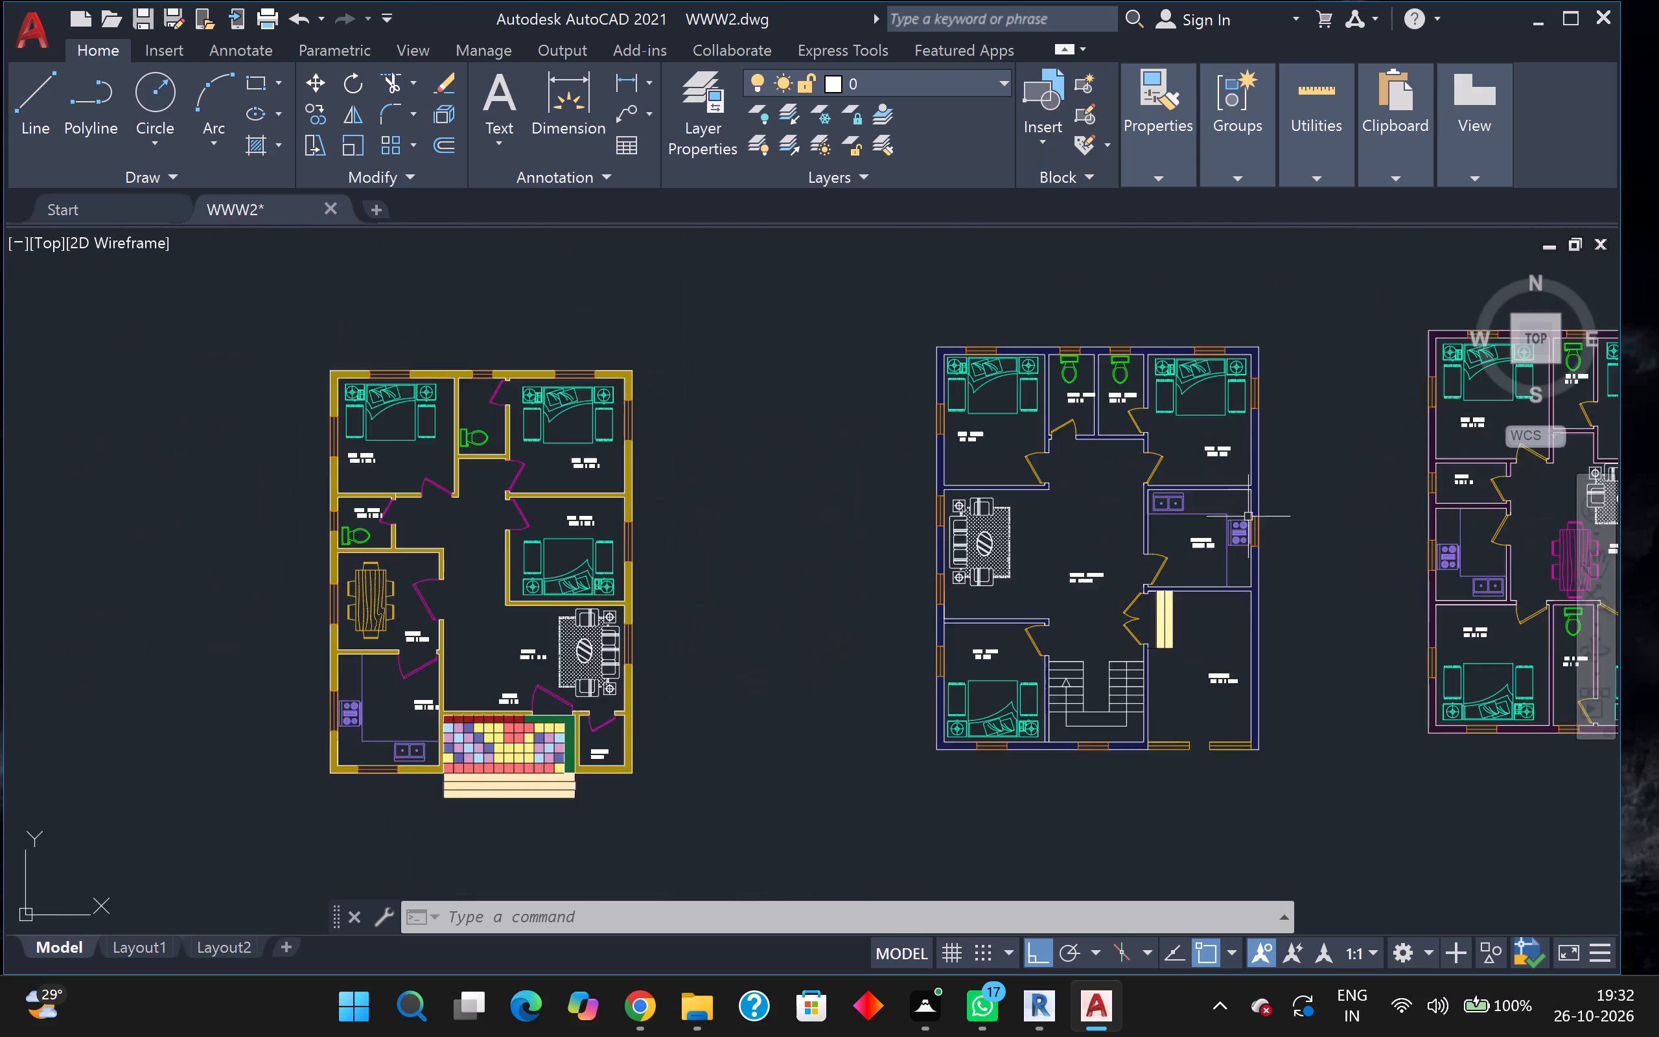
scroll(1246, 524, "up", 2)
scroll(1246, 524, "down", 3)
scroll(1314, 556, "up", 2)
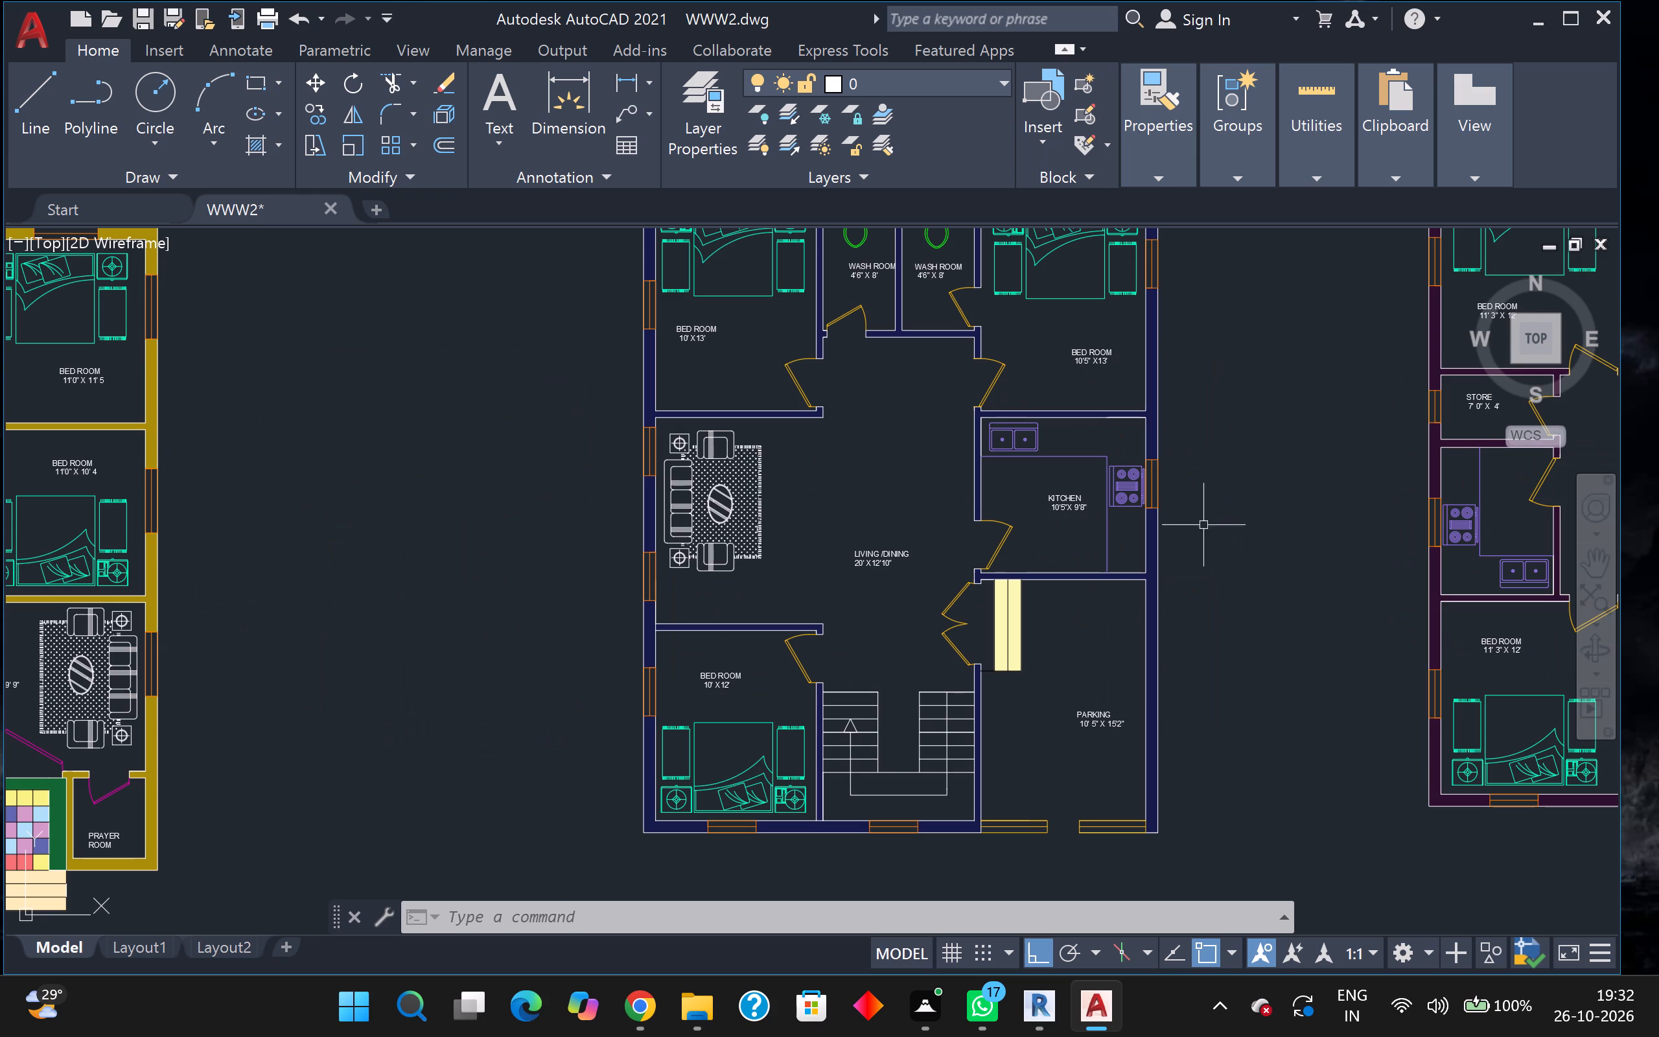
Copy the stove from the blue-walled plan's kitchen onto the east counter of the new plan's kitchen, with ortho off.
left_click(1128, 498)
key("c")
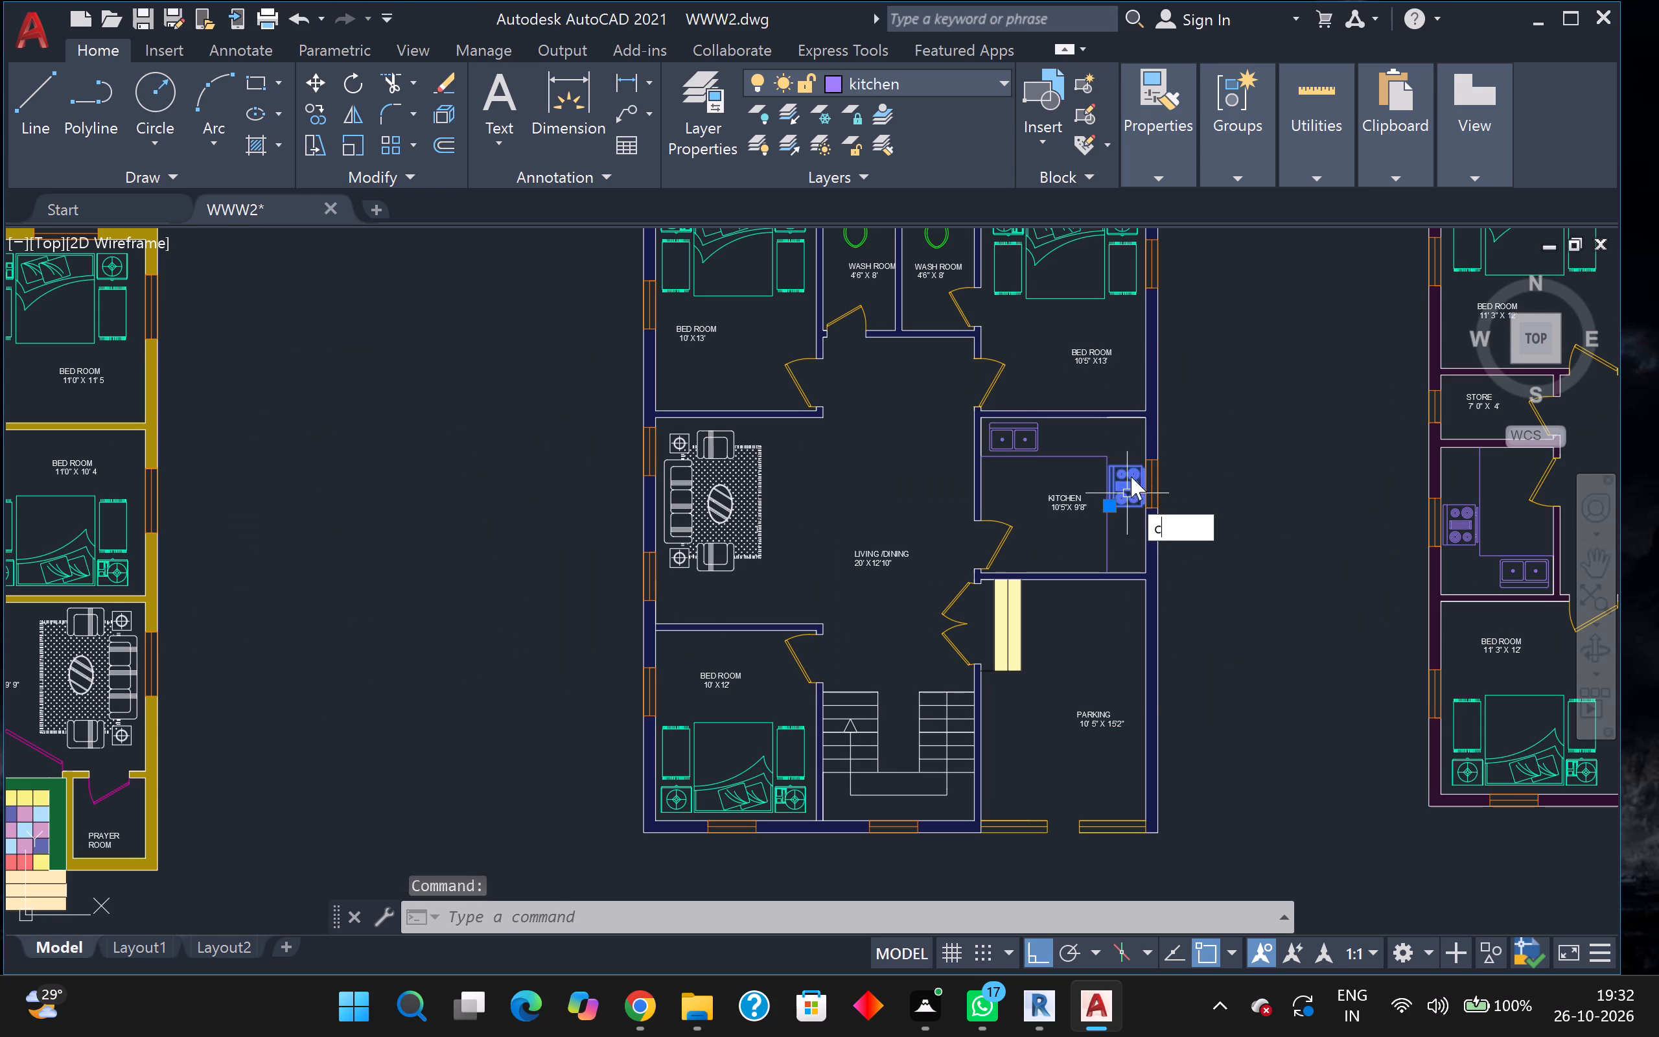
key("o")
key("Return")
left_click(1124, 496)
scroll(734, 693, "down", 1)
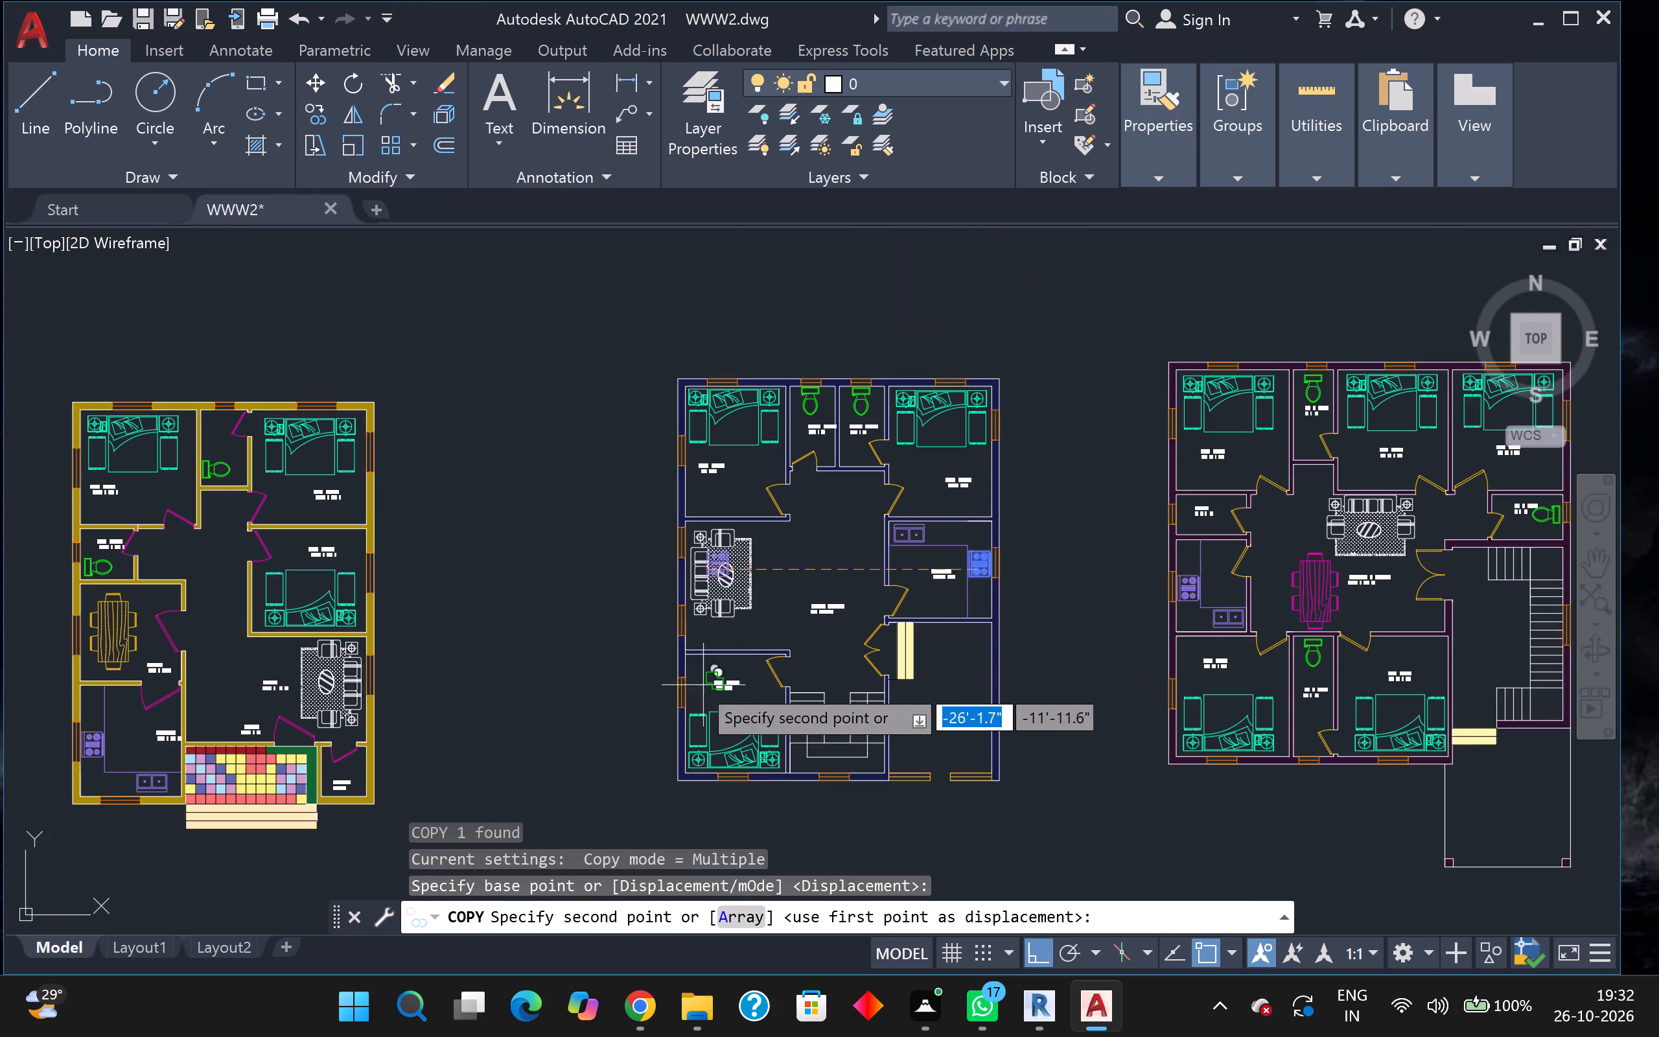
middle_click_drag(634, 657, 1216, 676)
scroll(1102, 676, "down", 2)
scroll(593, 732, "up", 2)
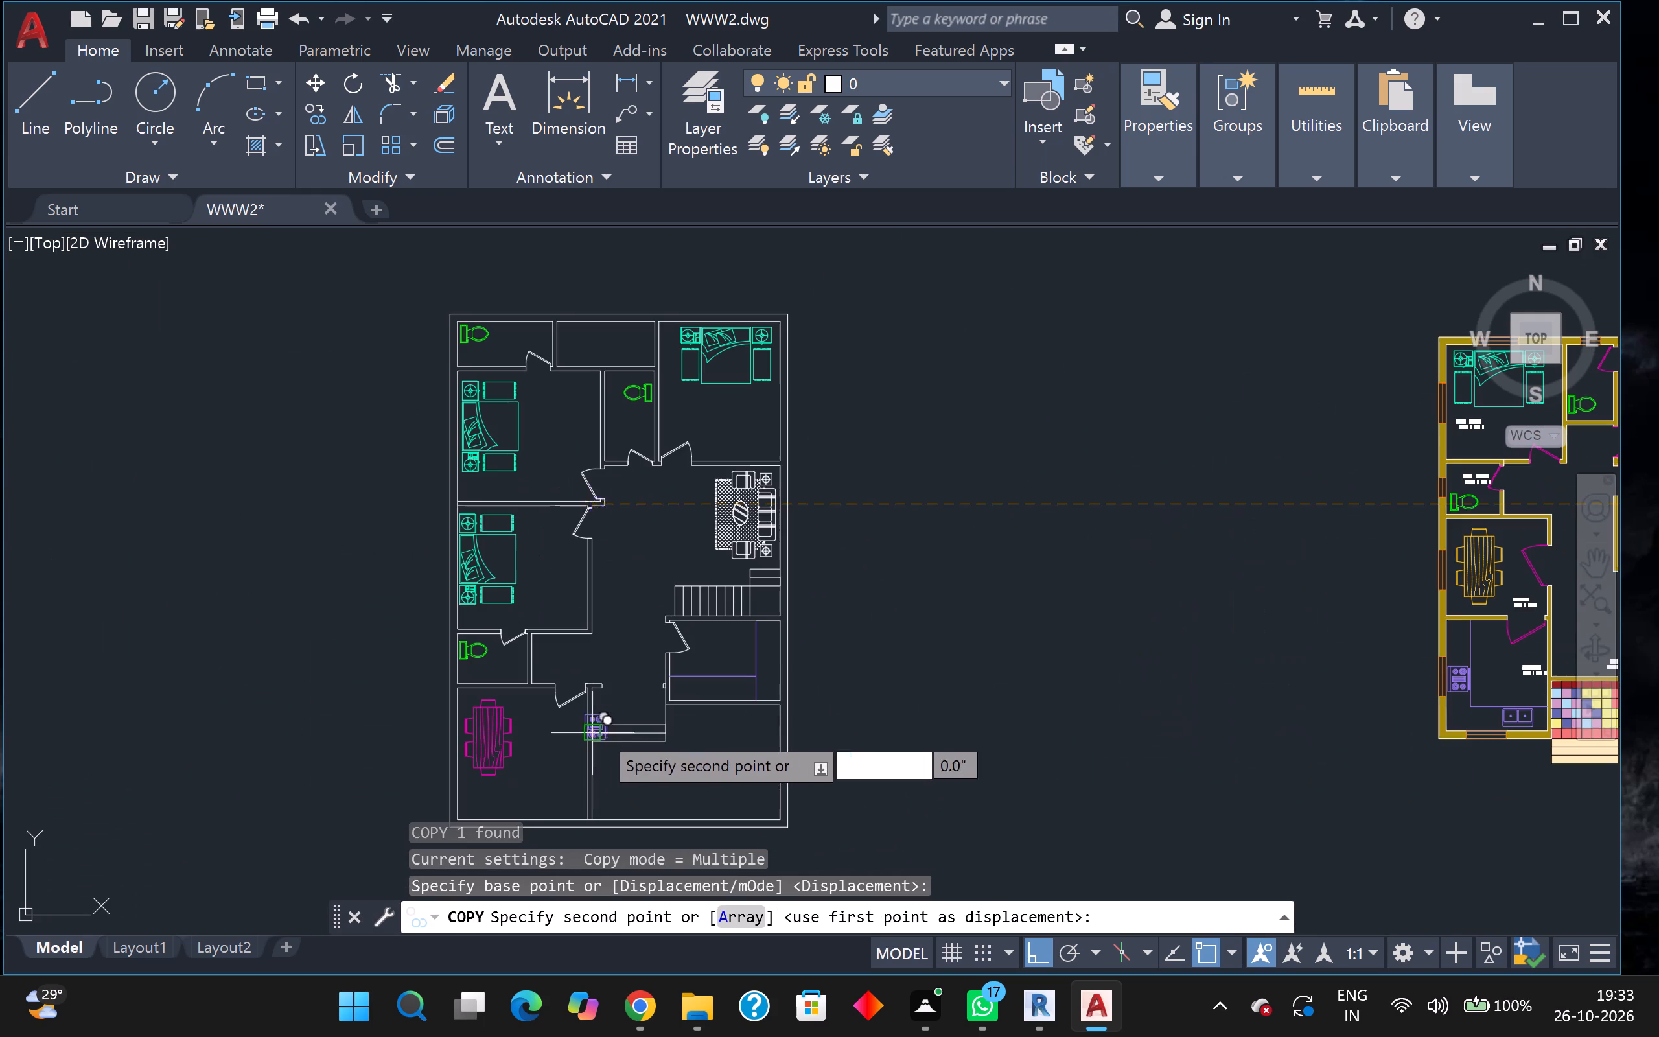
key("F8")
scroll(818, 783, "up", 2)
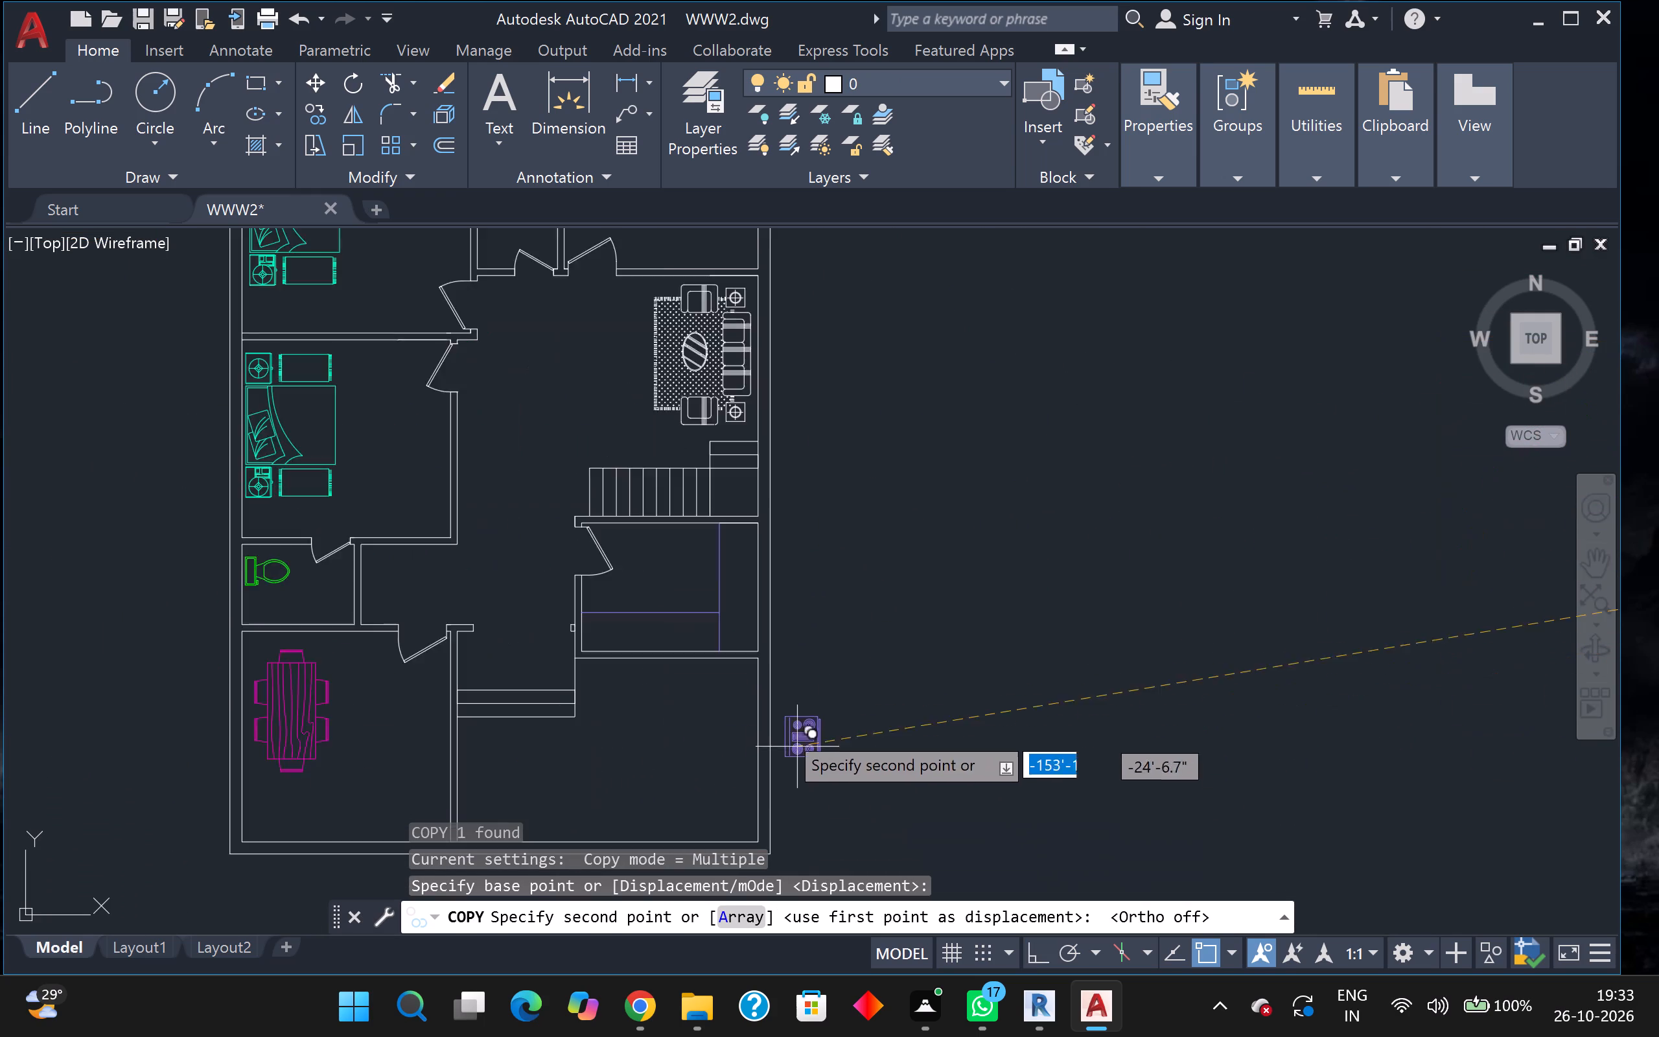
scroll(698, 555, "up", 1)
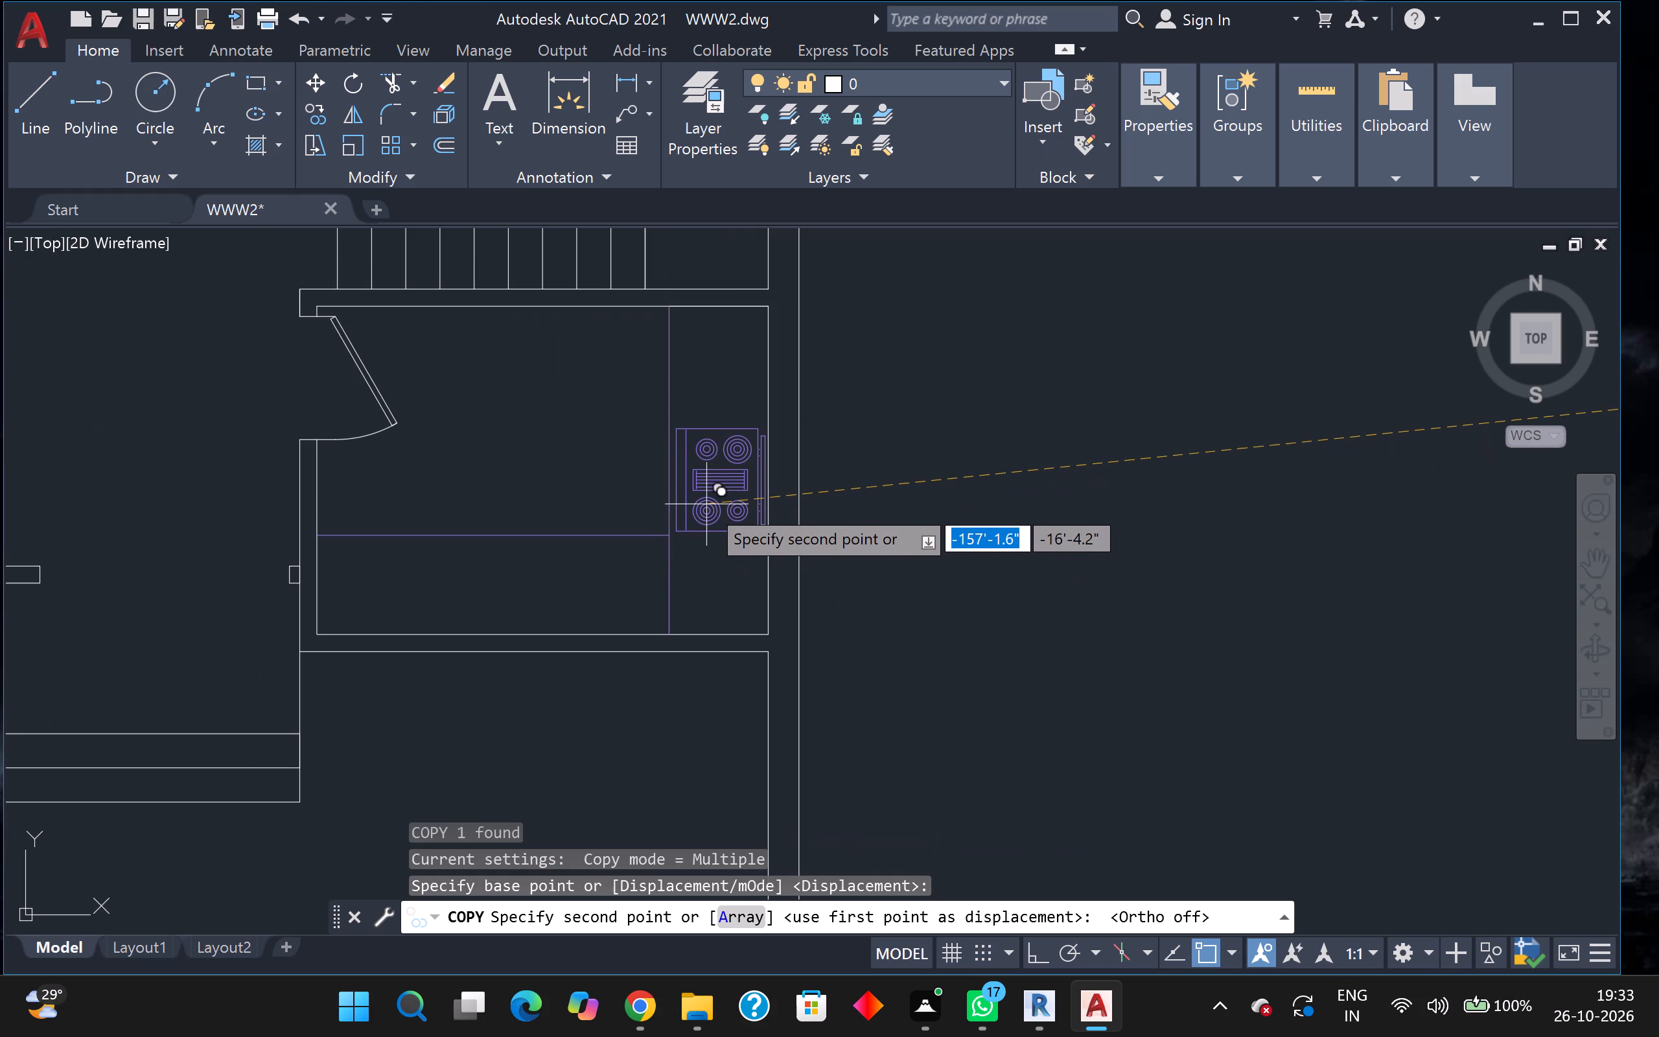
left_click(706, 506)
scroll(706, 509, "down", 2)
key("Escape")
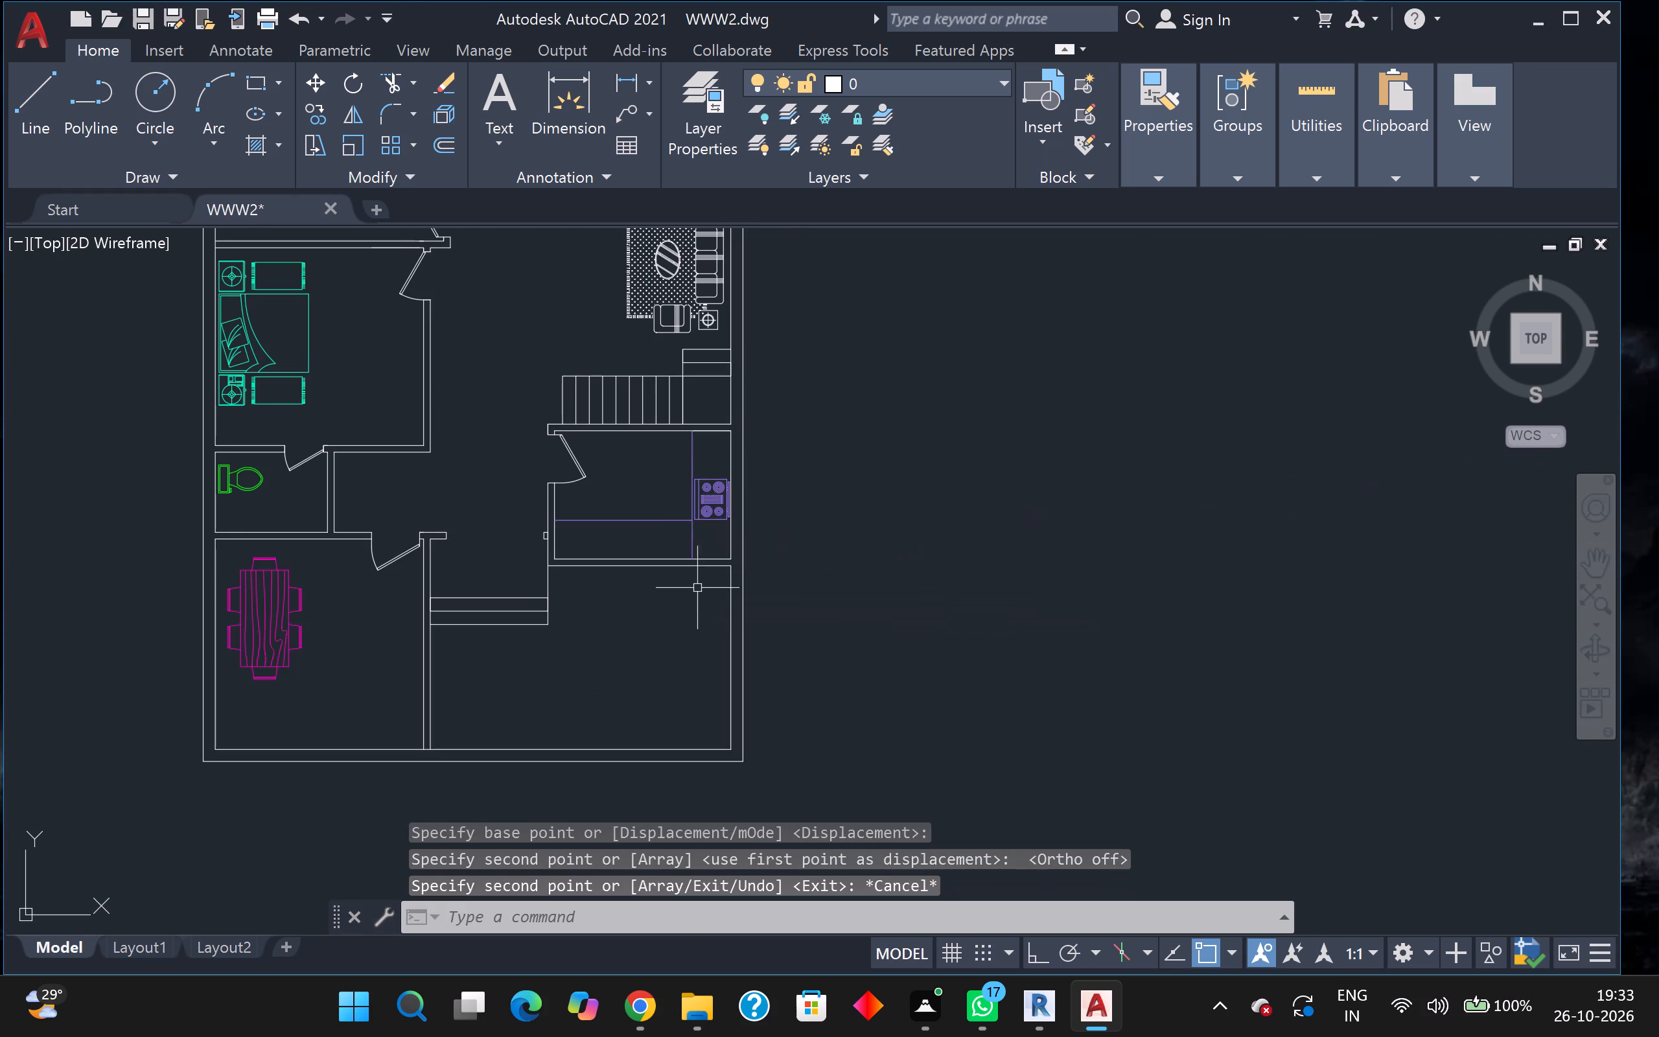
Copy the double-bowl sink from the yellow-walled plan's kitchen to the west end of the new kitchen's south counter.
scroll(716, 579, "down", 3)
scroll(983, 579, "up", 2)
scroll(1048, 606, "up", 1)
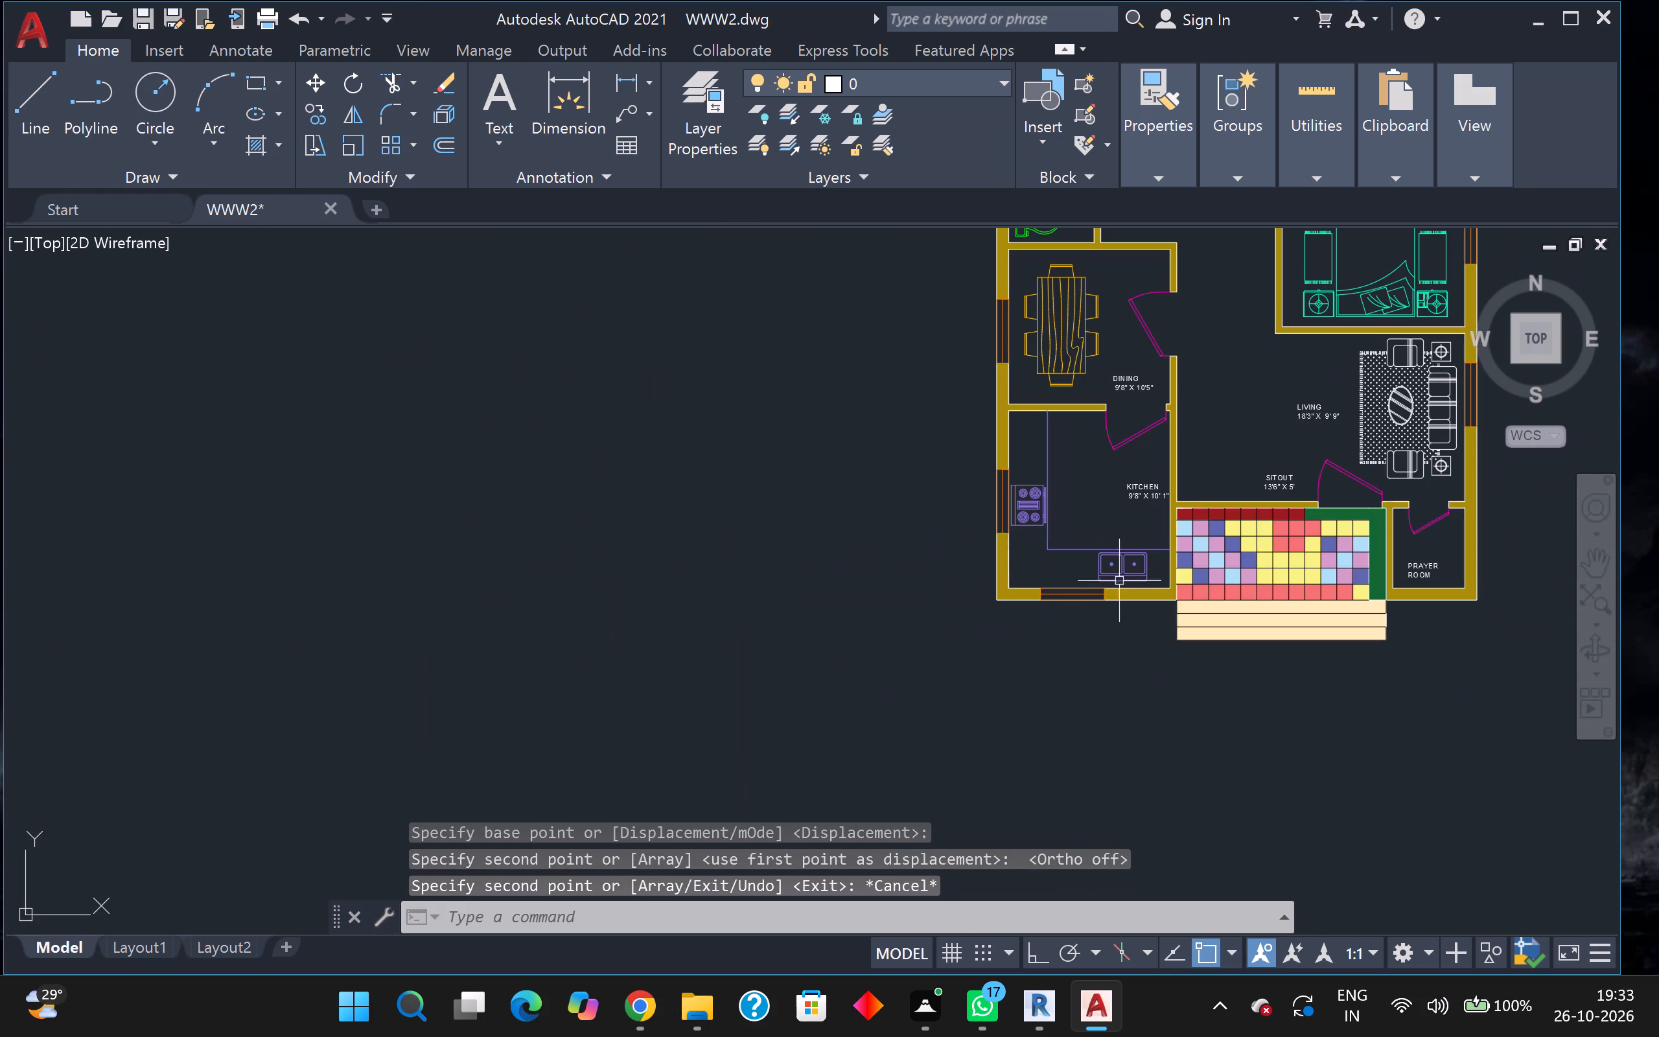
left_click(1126, 572)
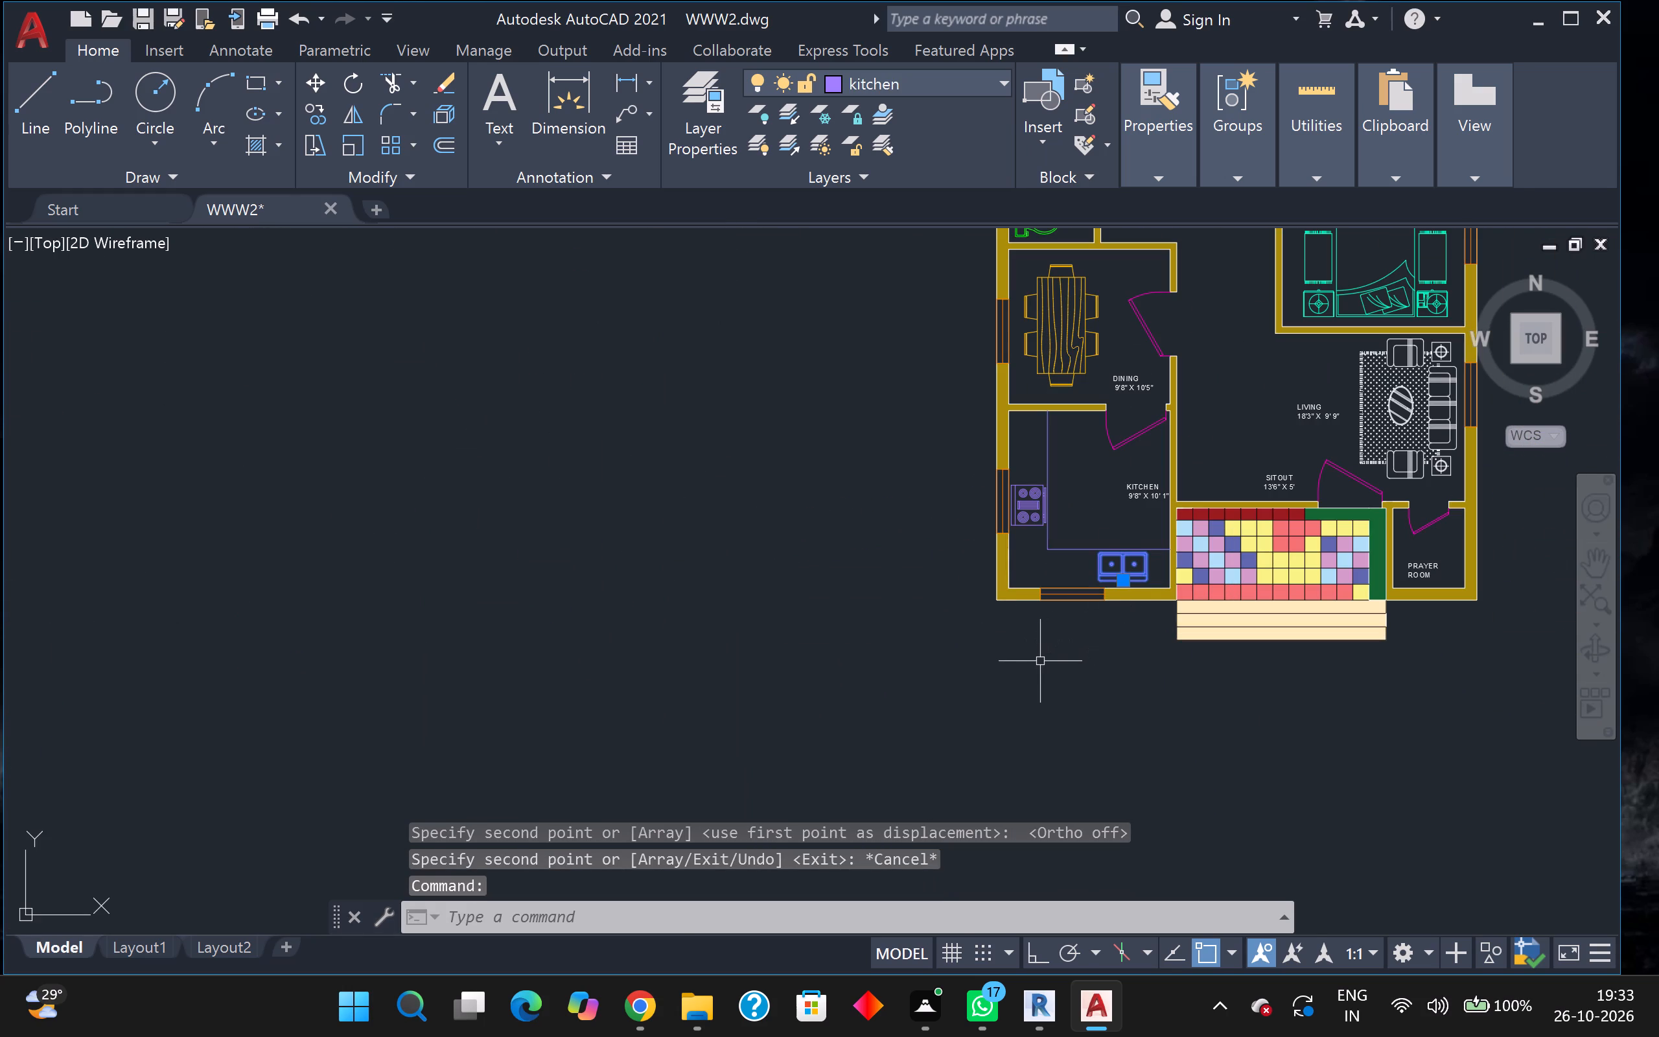
type("co")
key("Return")
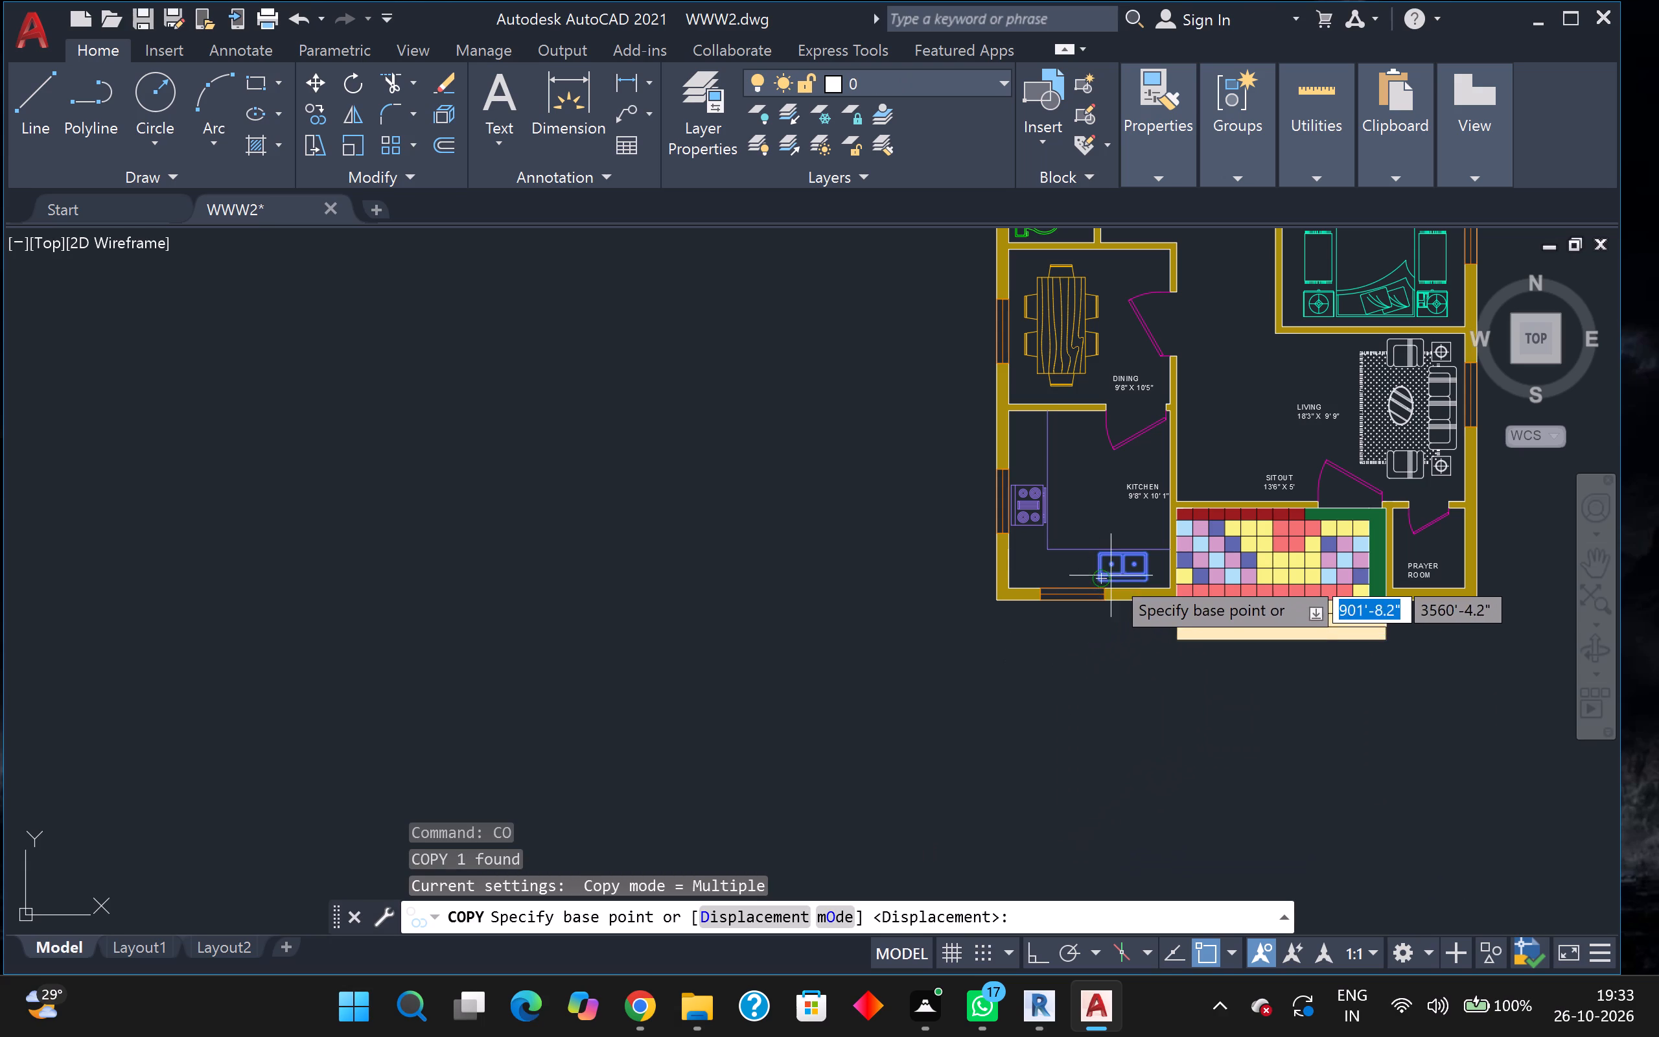
left_click(1112, 574)
scroll(778, 579, "down", 3)
middle_click_drag(777, 579, 936, 579)
scroll(738, 523, "up", 2)
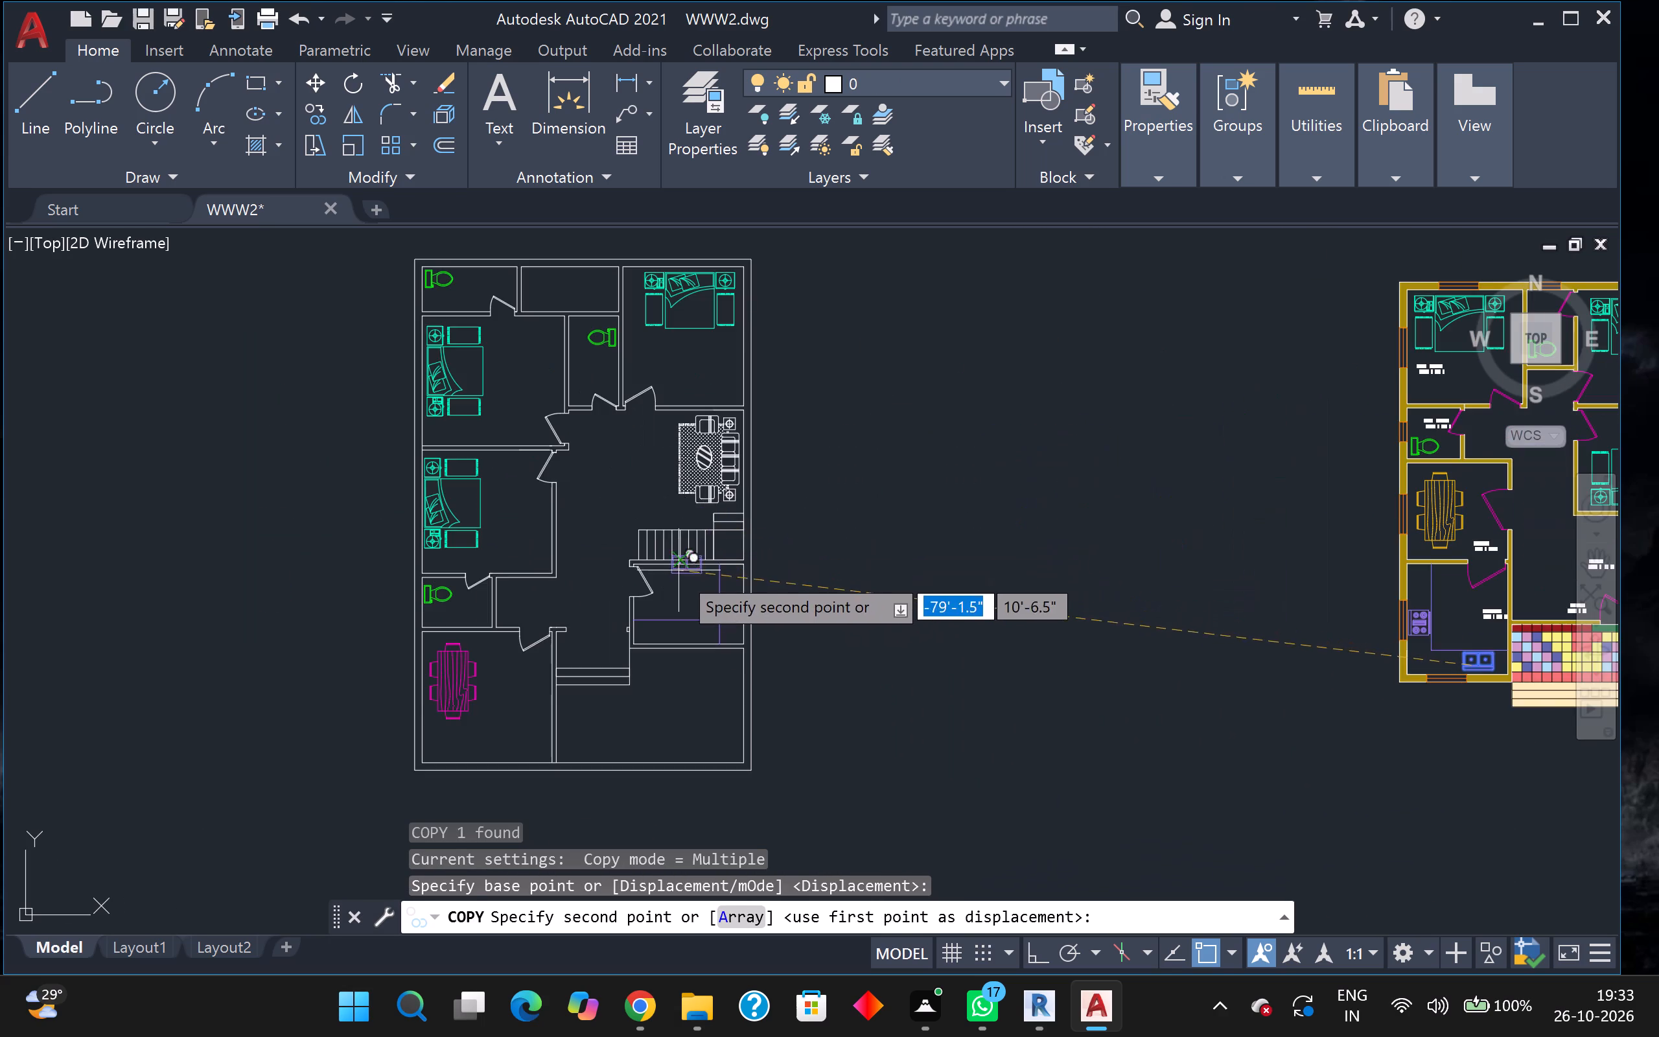
scroll(679, 573, "up", 1)
scroll(663, 646, "up", 4)
left_click(453, 780)
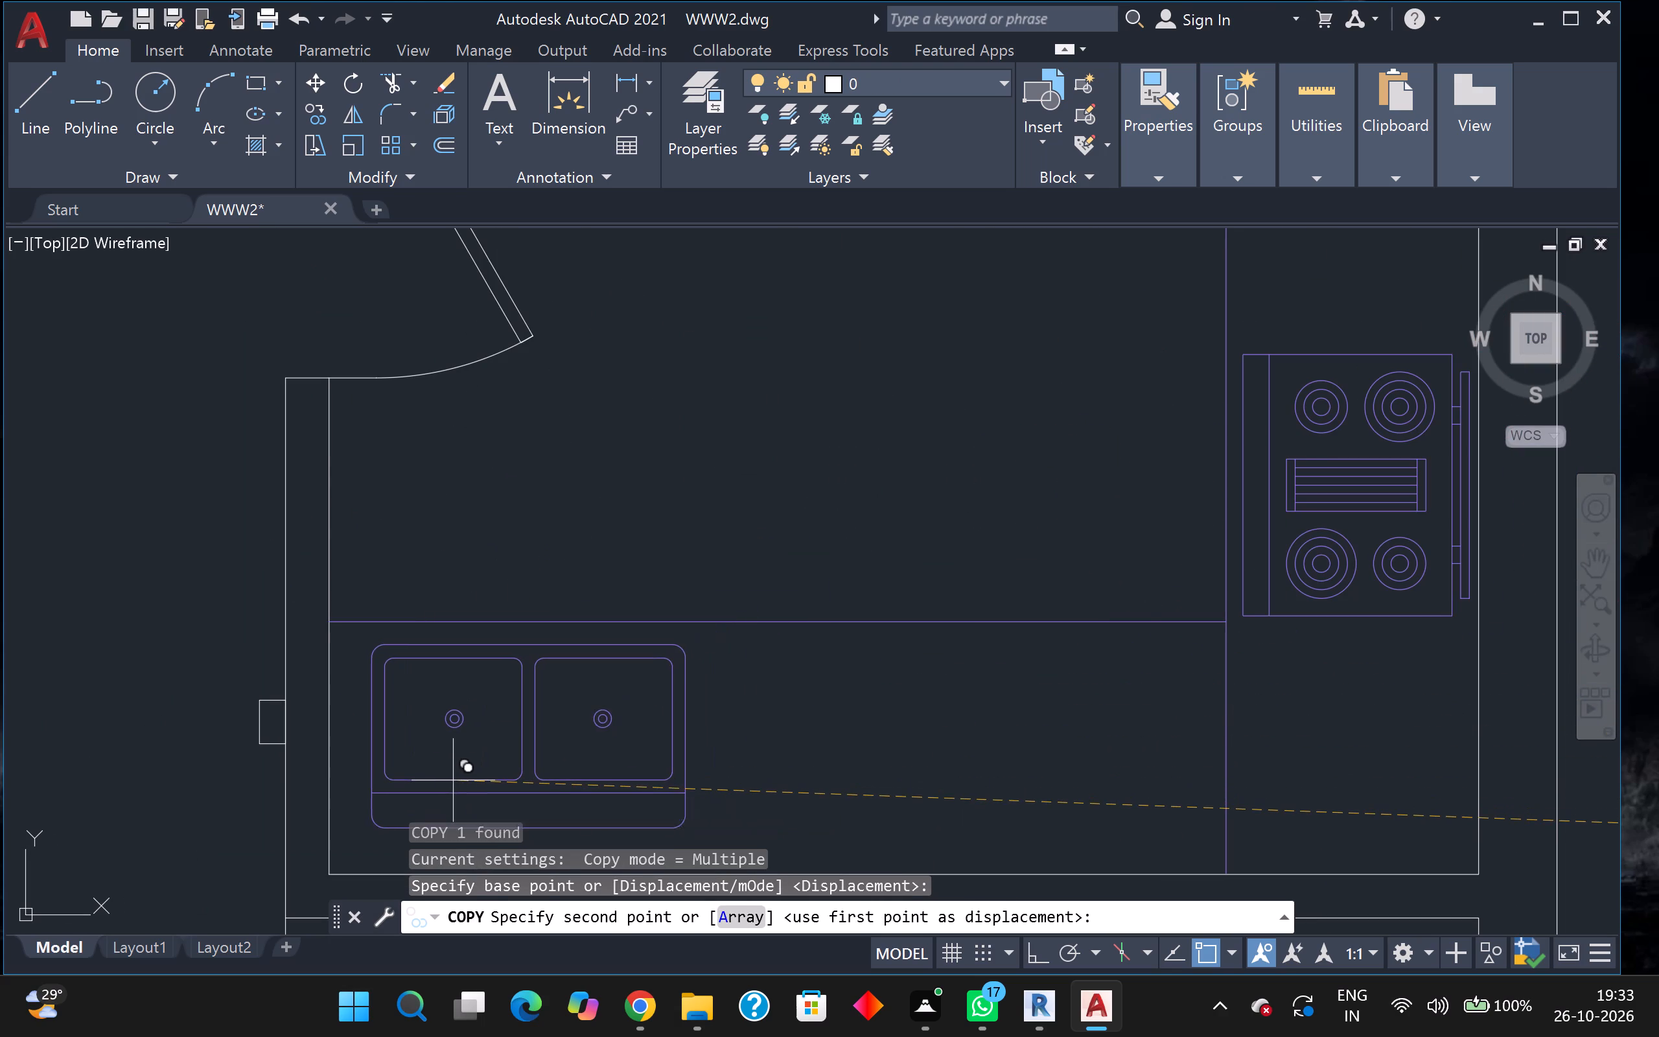
scroll(456, 780, "down", 1)
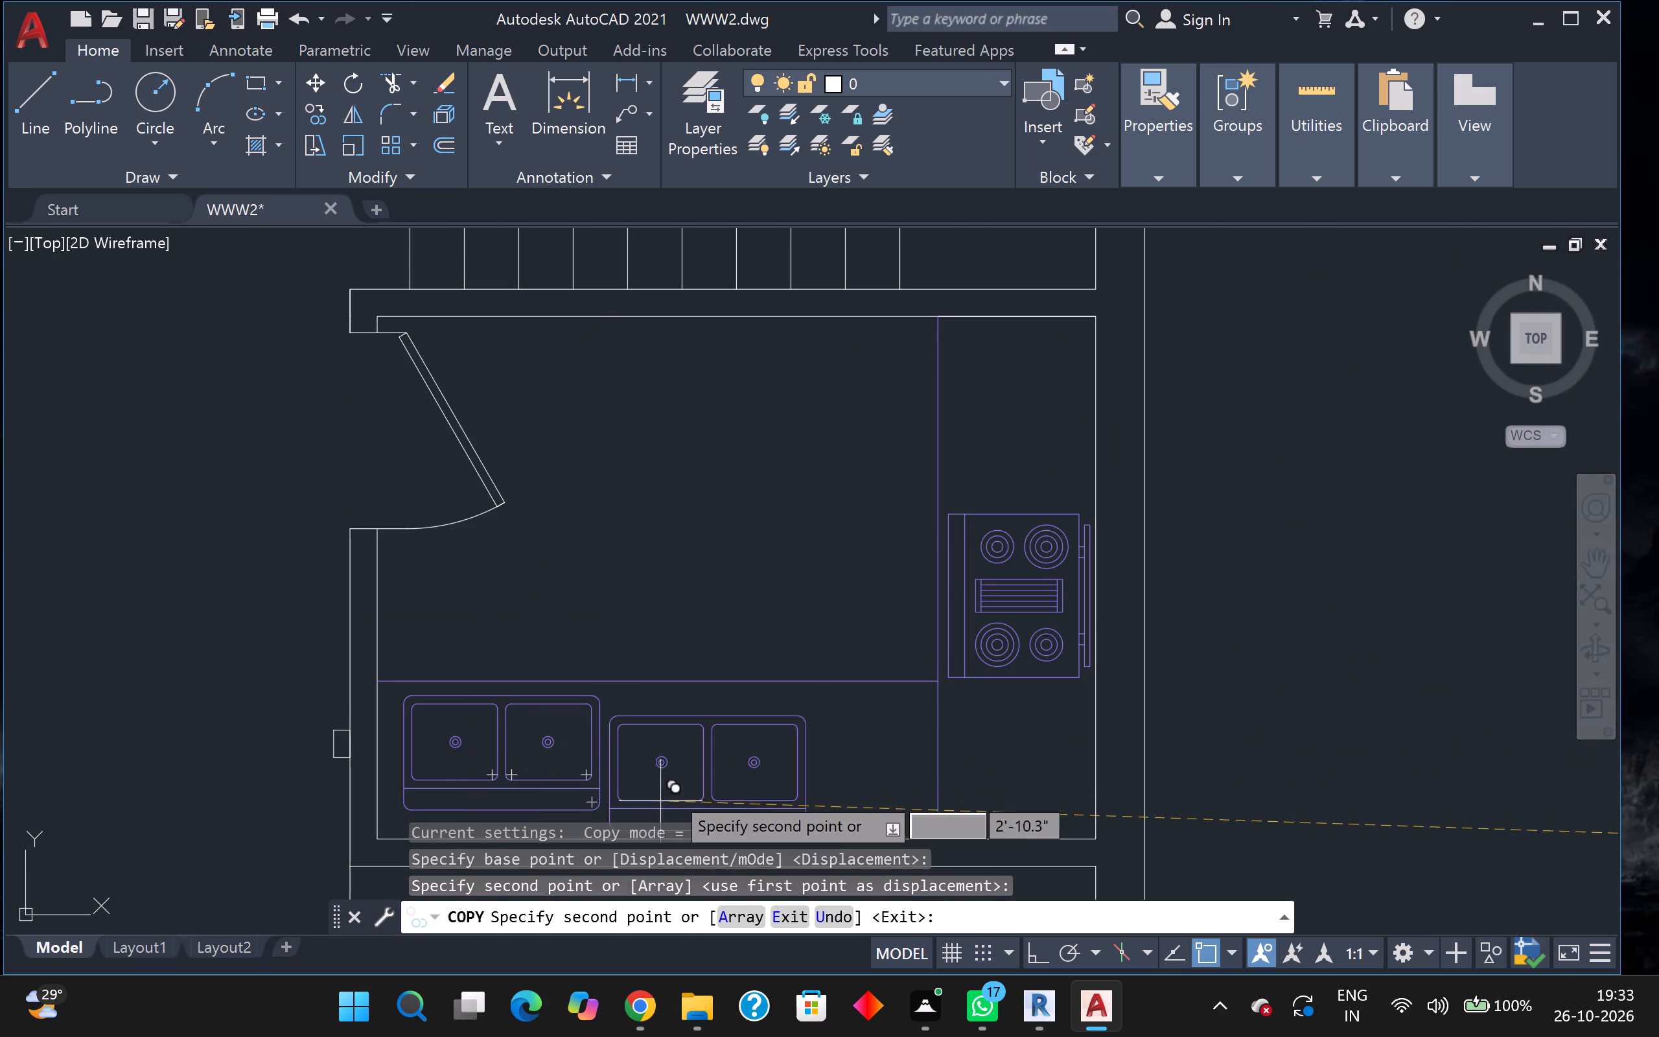
key("Escape")
Insert an Imperial door block just north of the wall opening above the steps, west of the kitchen.
scroll(758, 681, "down", 3)
scroll(1009, 662, "down", 1)
middle_click_drag(1017, 660, 769, 676)
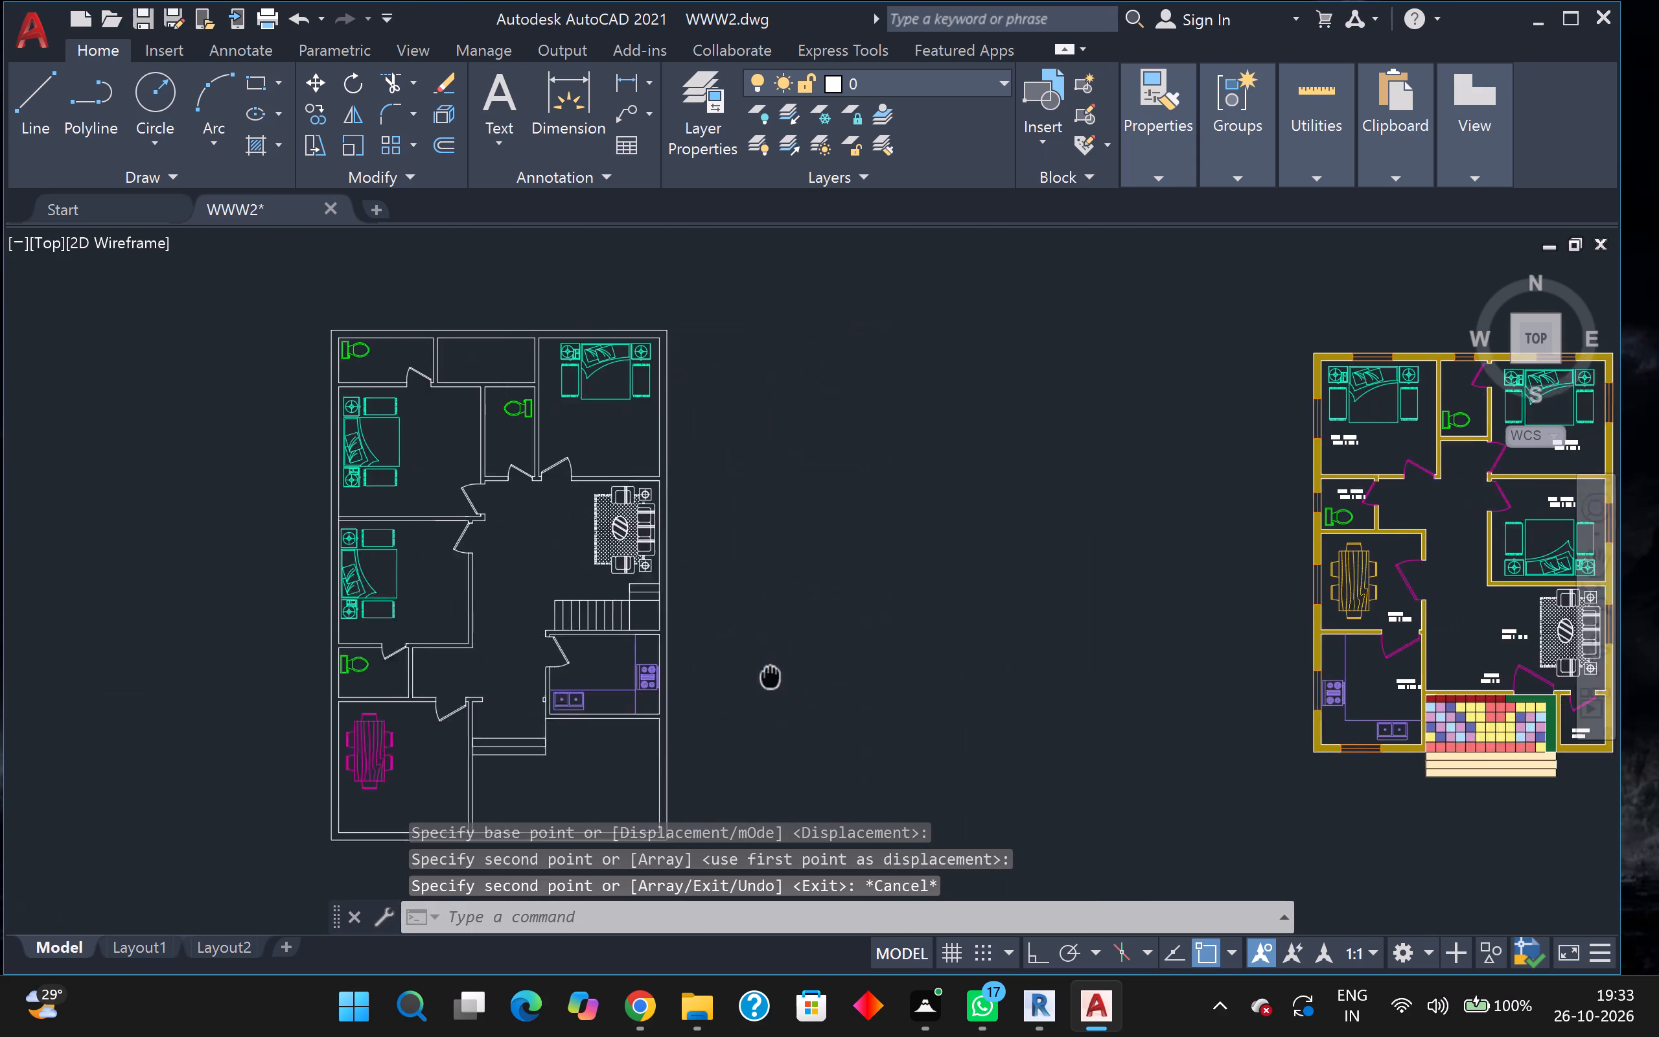
middle_click_drag(769, 676, 1091, 558)
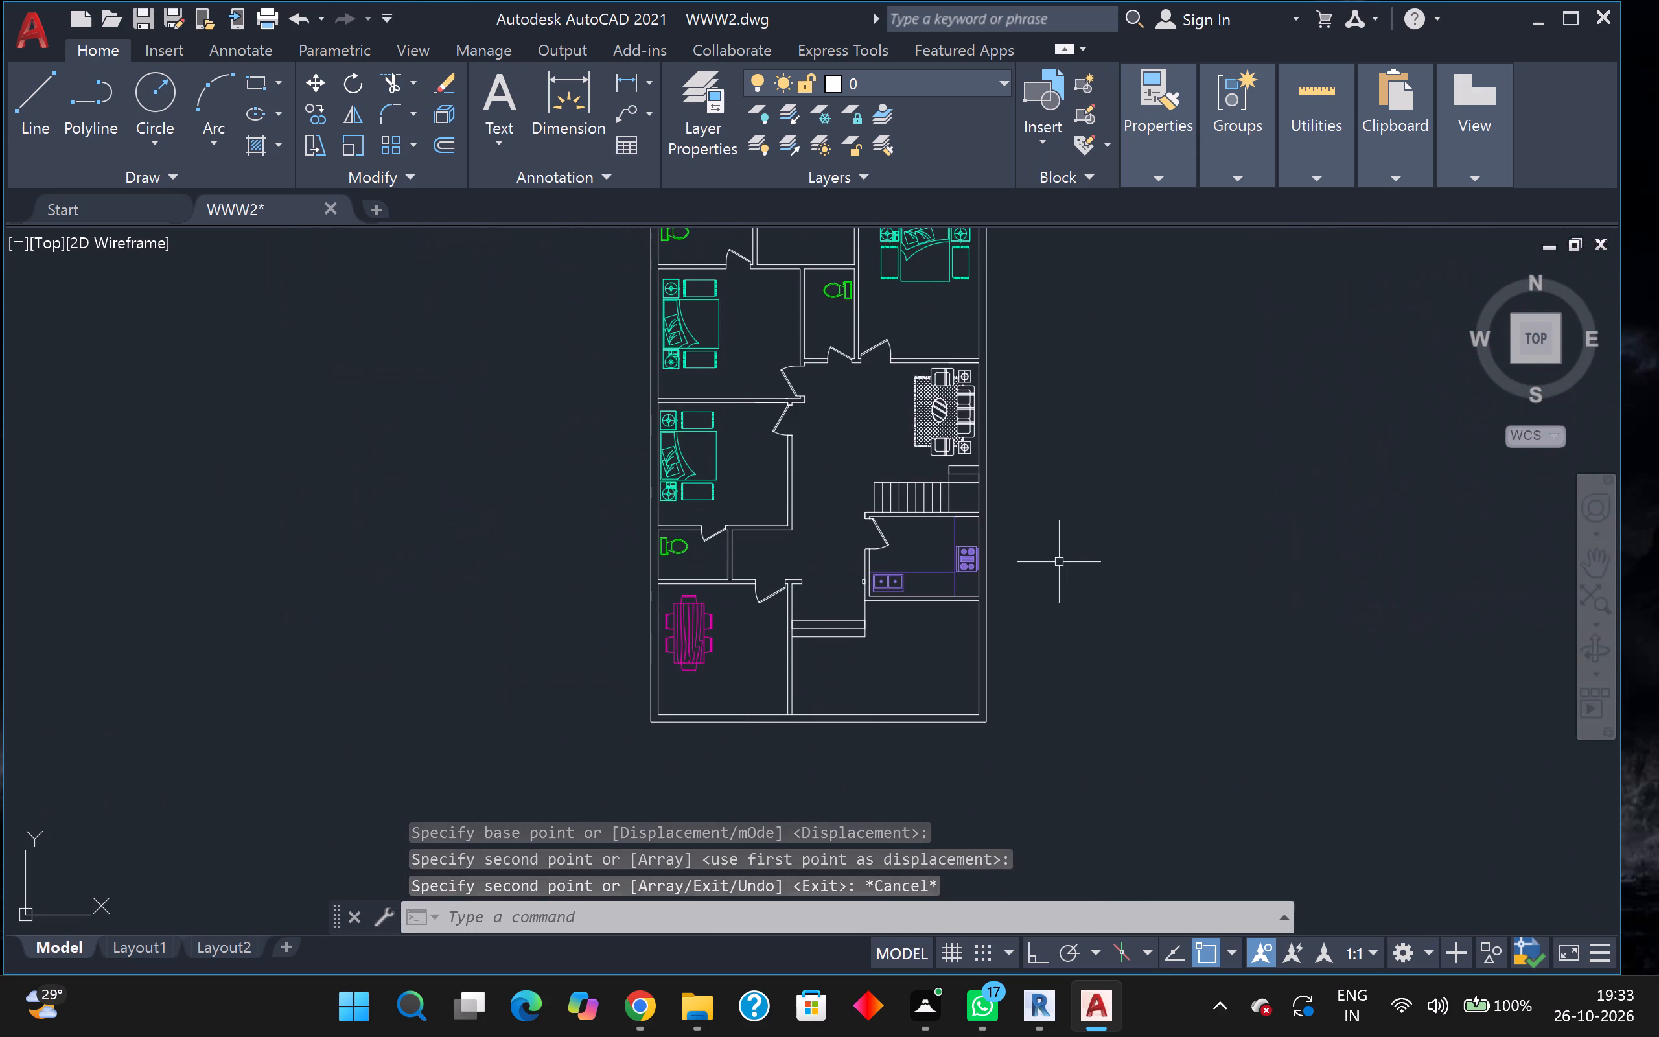
scroll(935, 554, "up", 1)
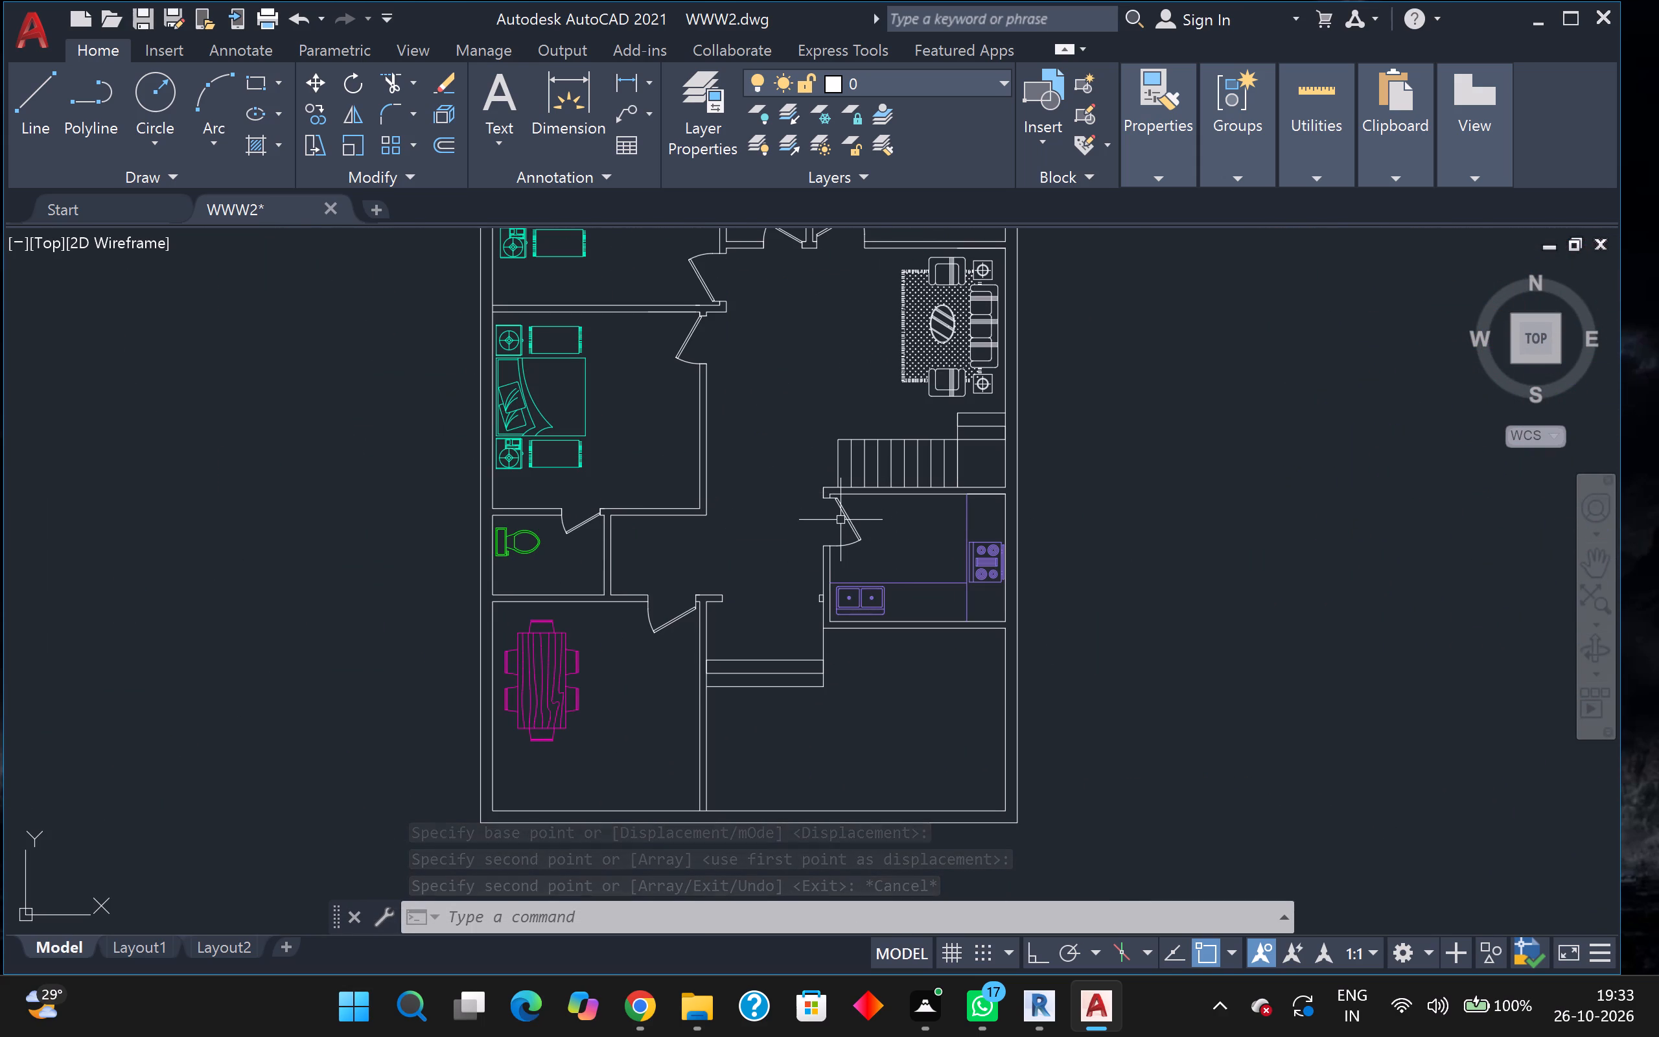
key("ctrl+3")
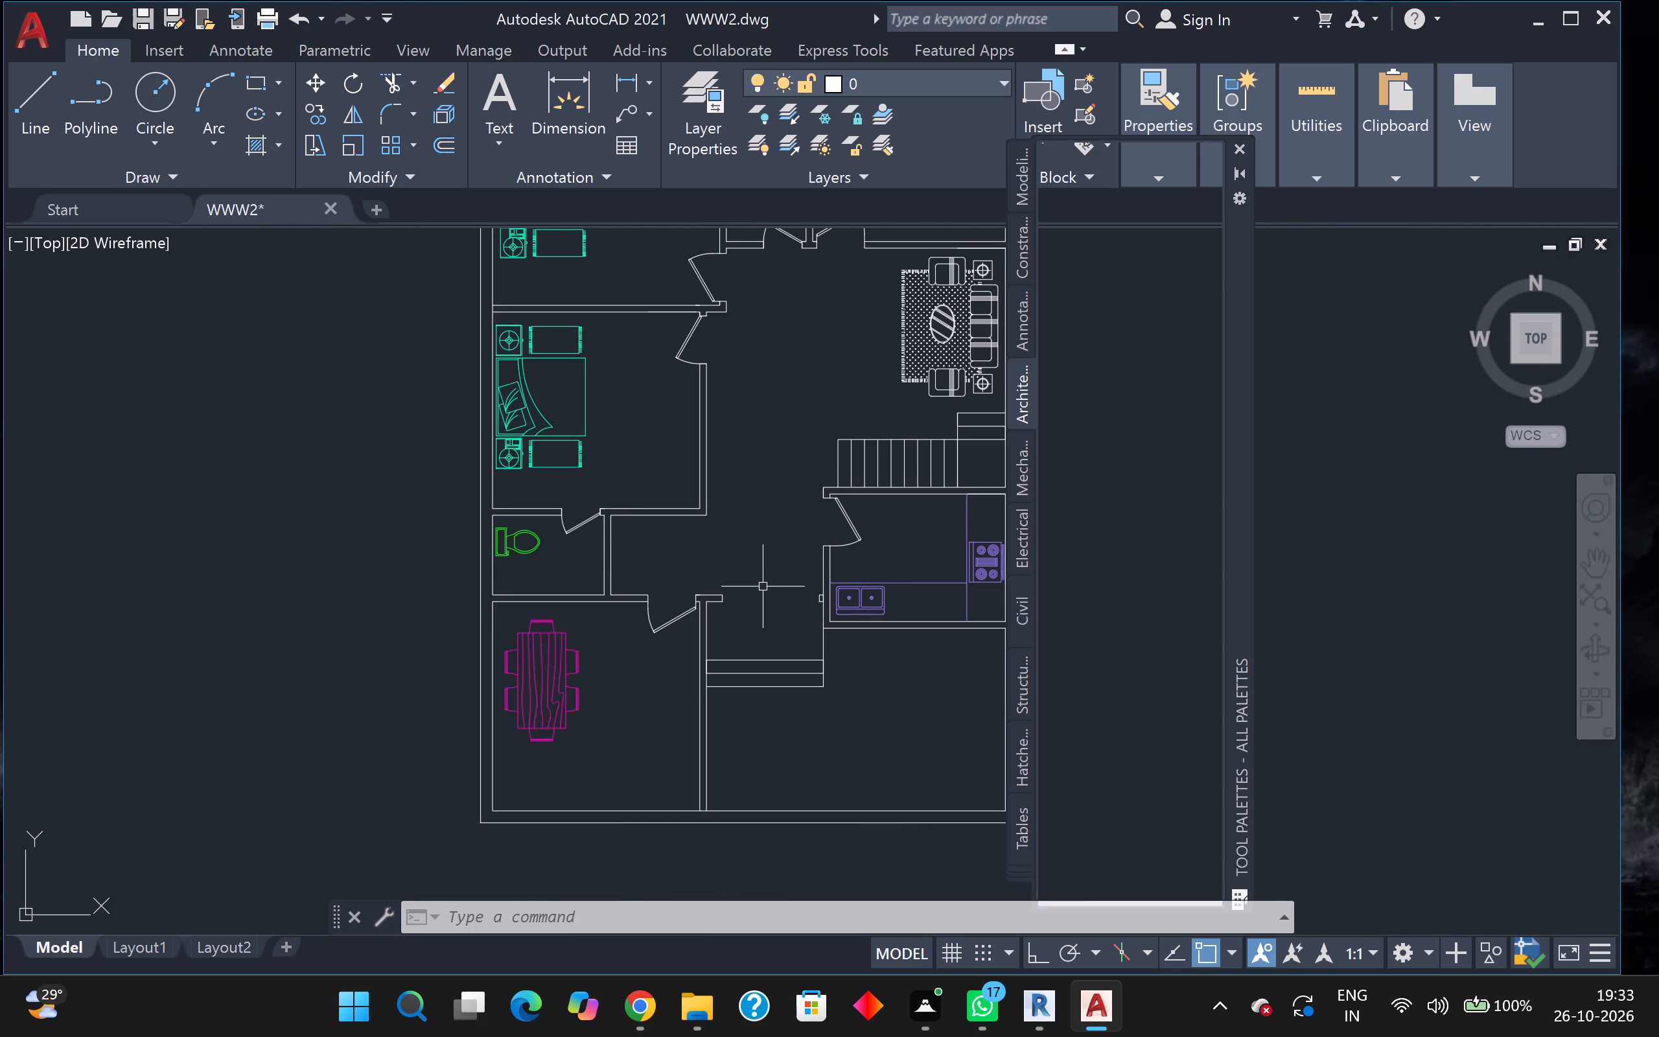
left_click_drag(1083, 544, 1085, 544)
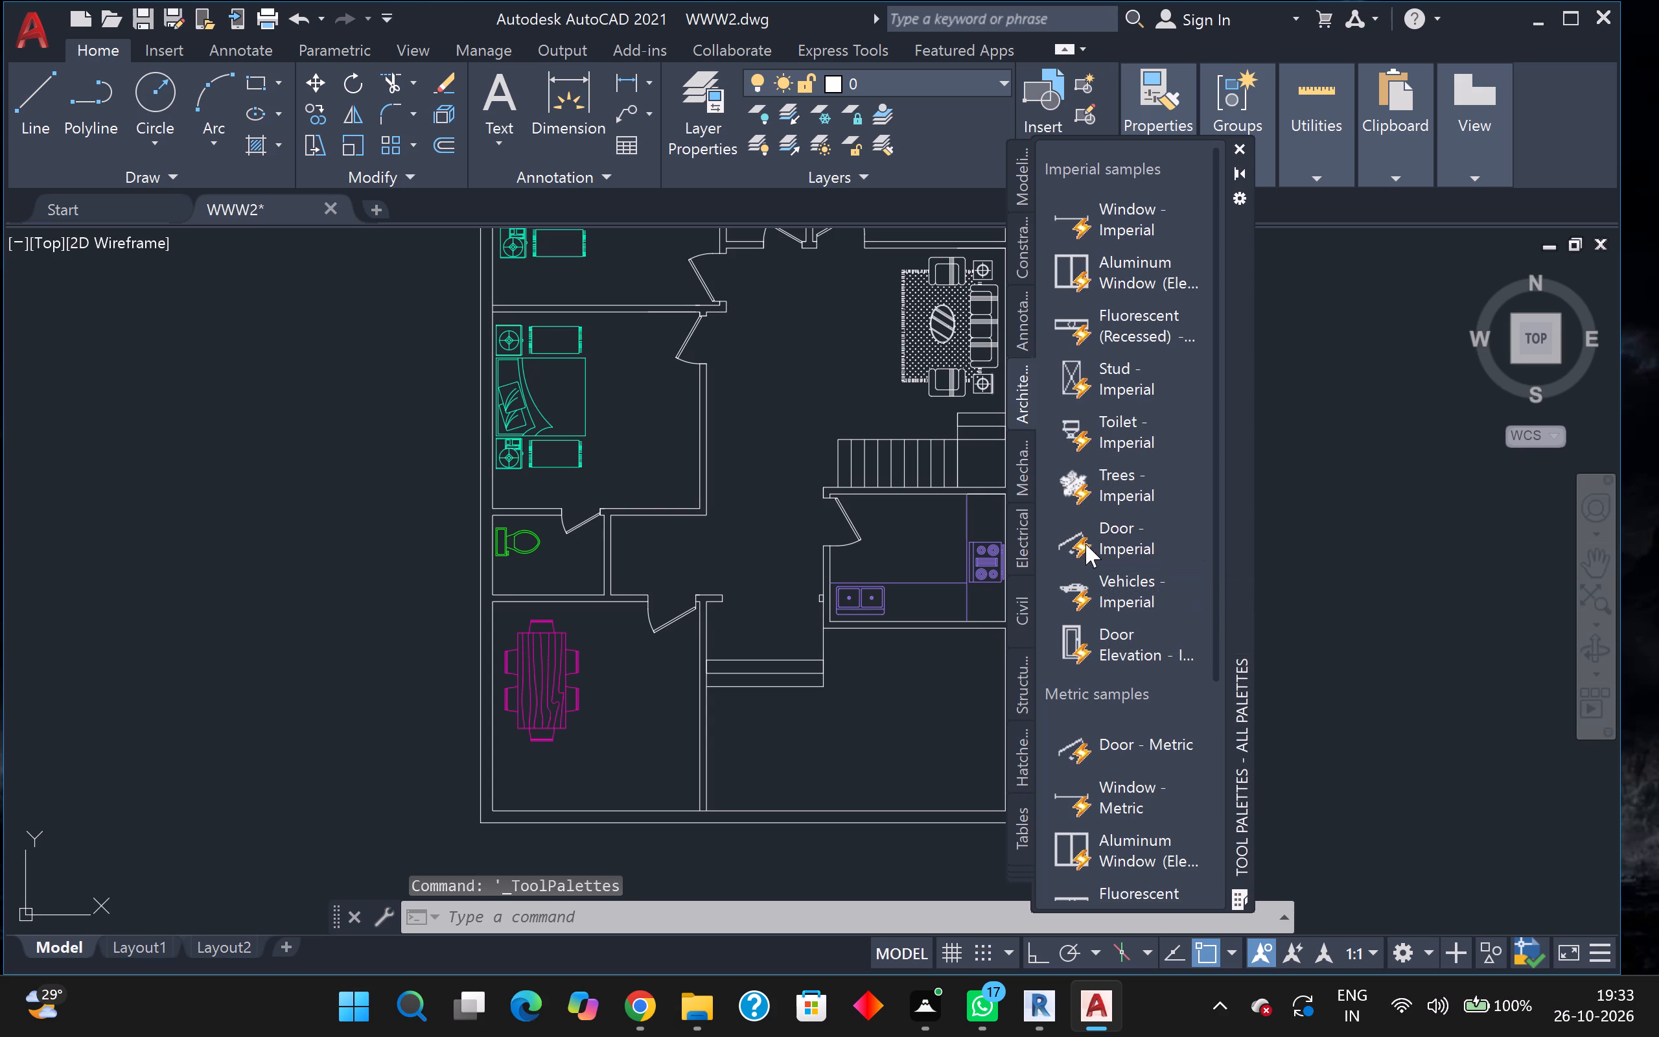
left_click_drag(1085, 544, 704, 579)
key("Escape")
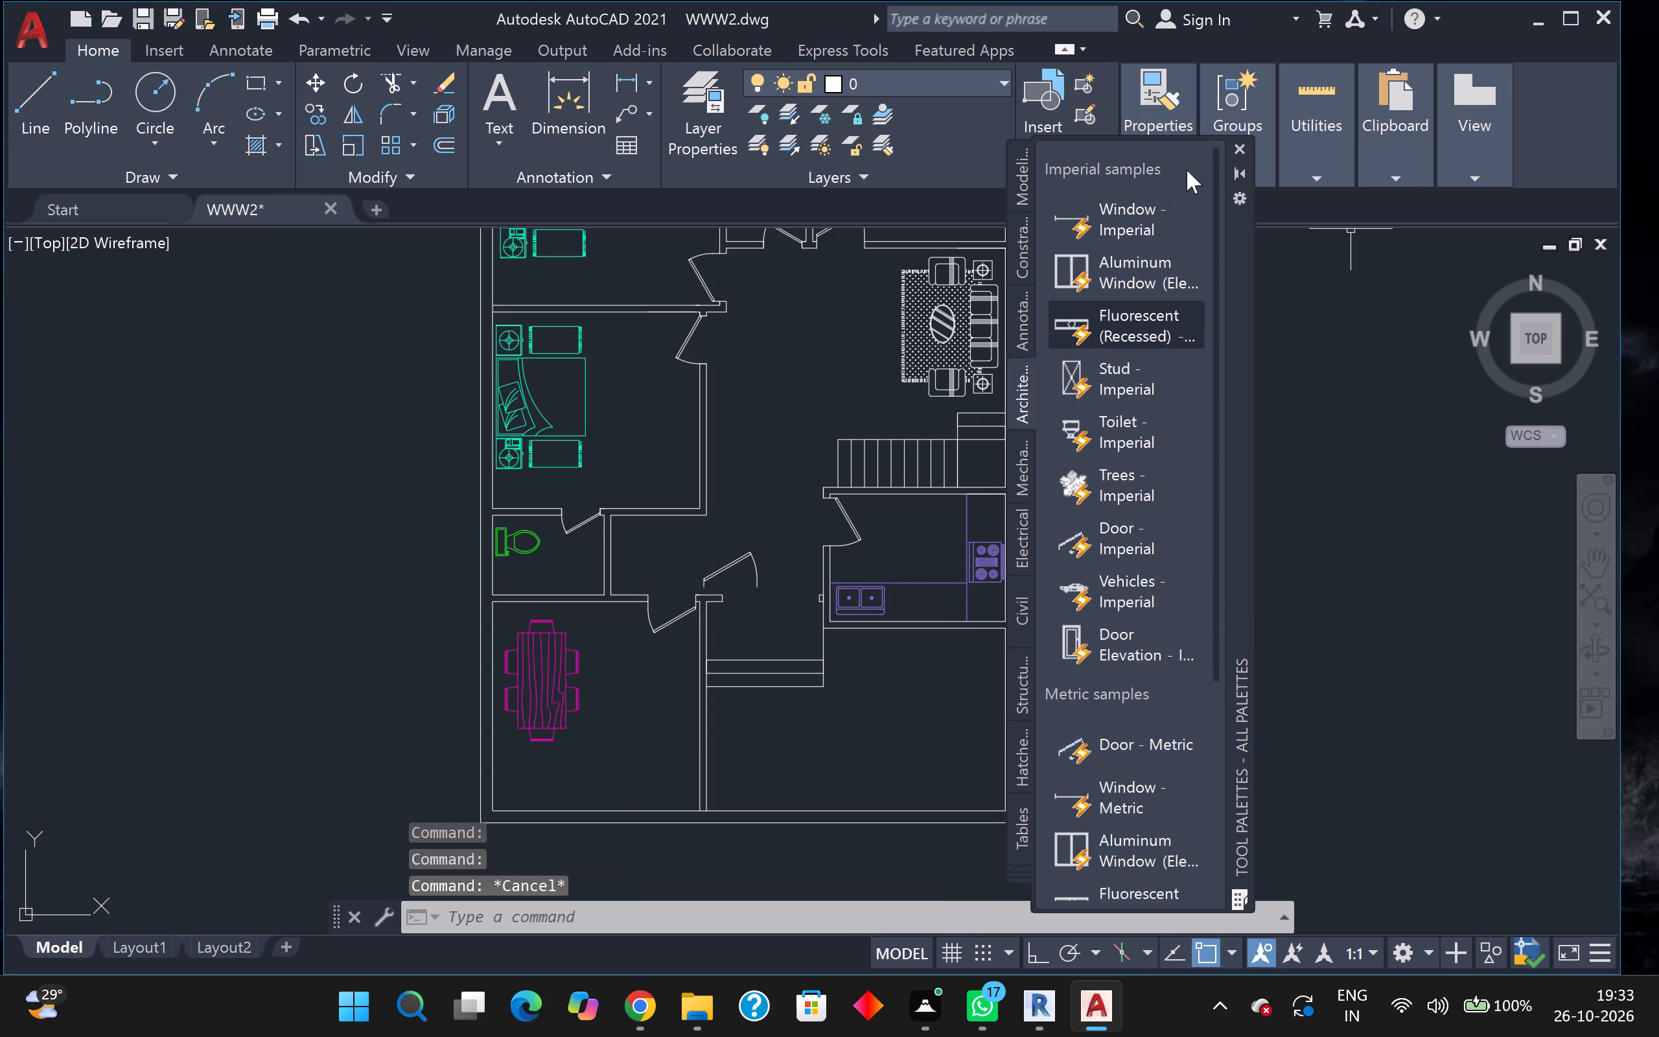
left_click(1236, 146)
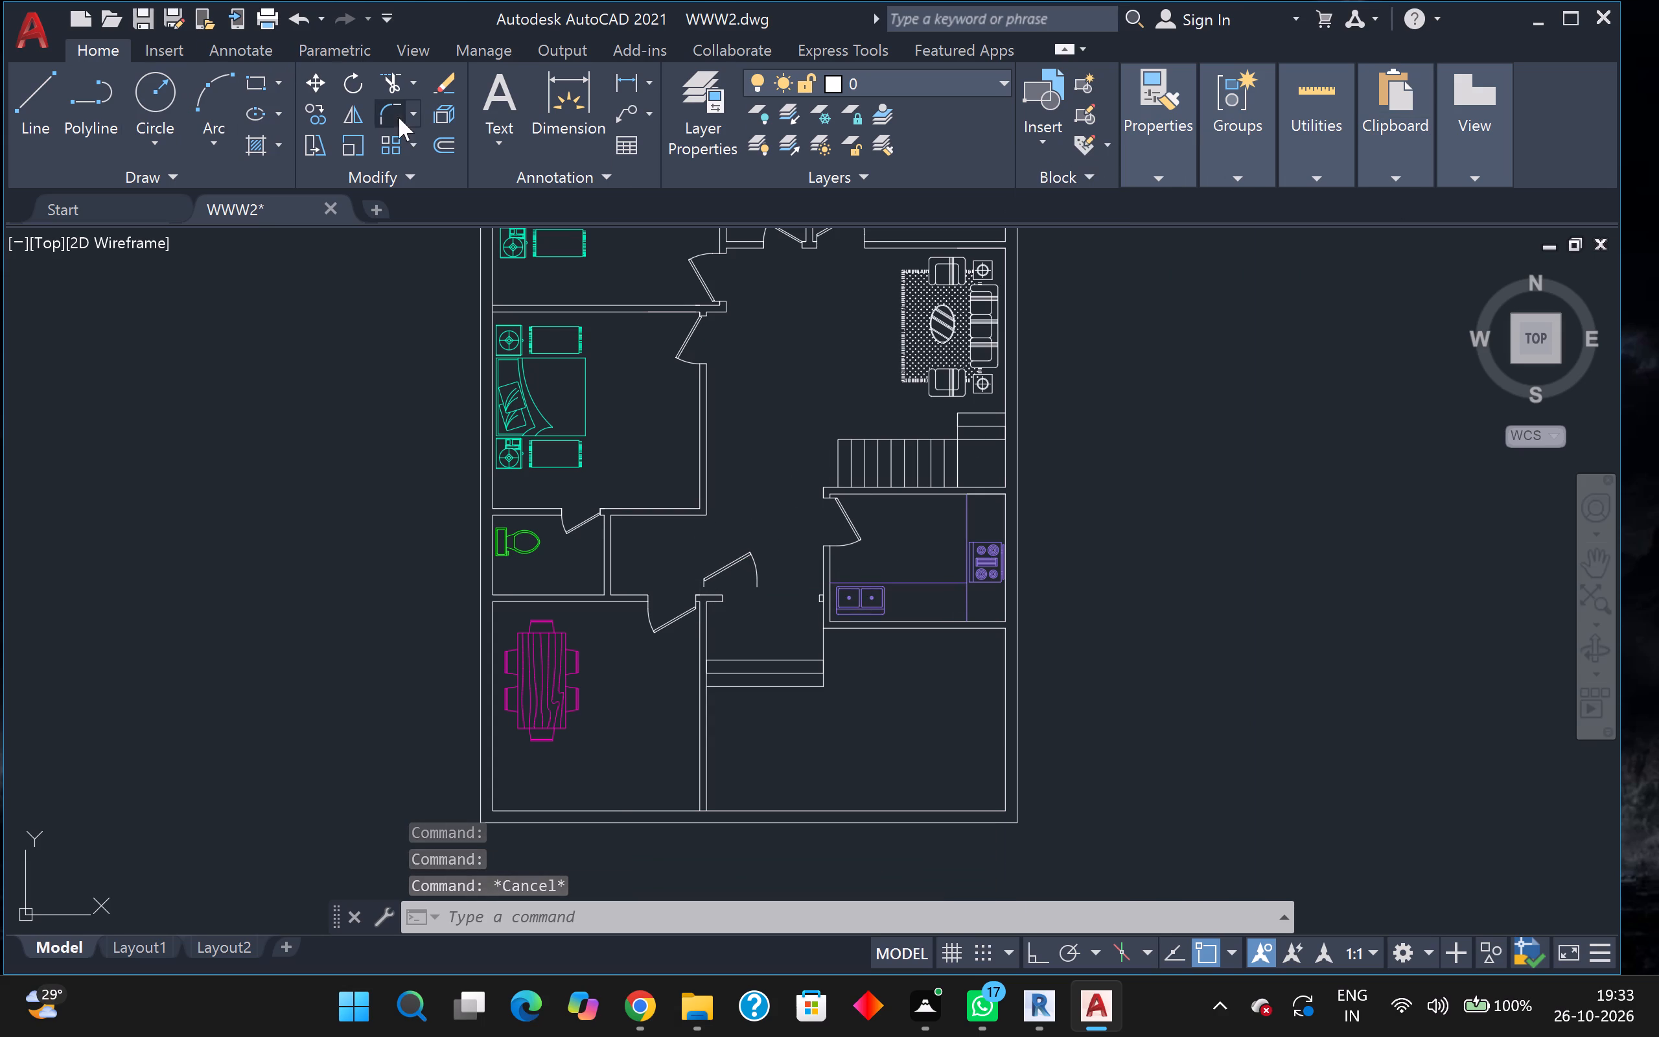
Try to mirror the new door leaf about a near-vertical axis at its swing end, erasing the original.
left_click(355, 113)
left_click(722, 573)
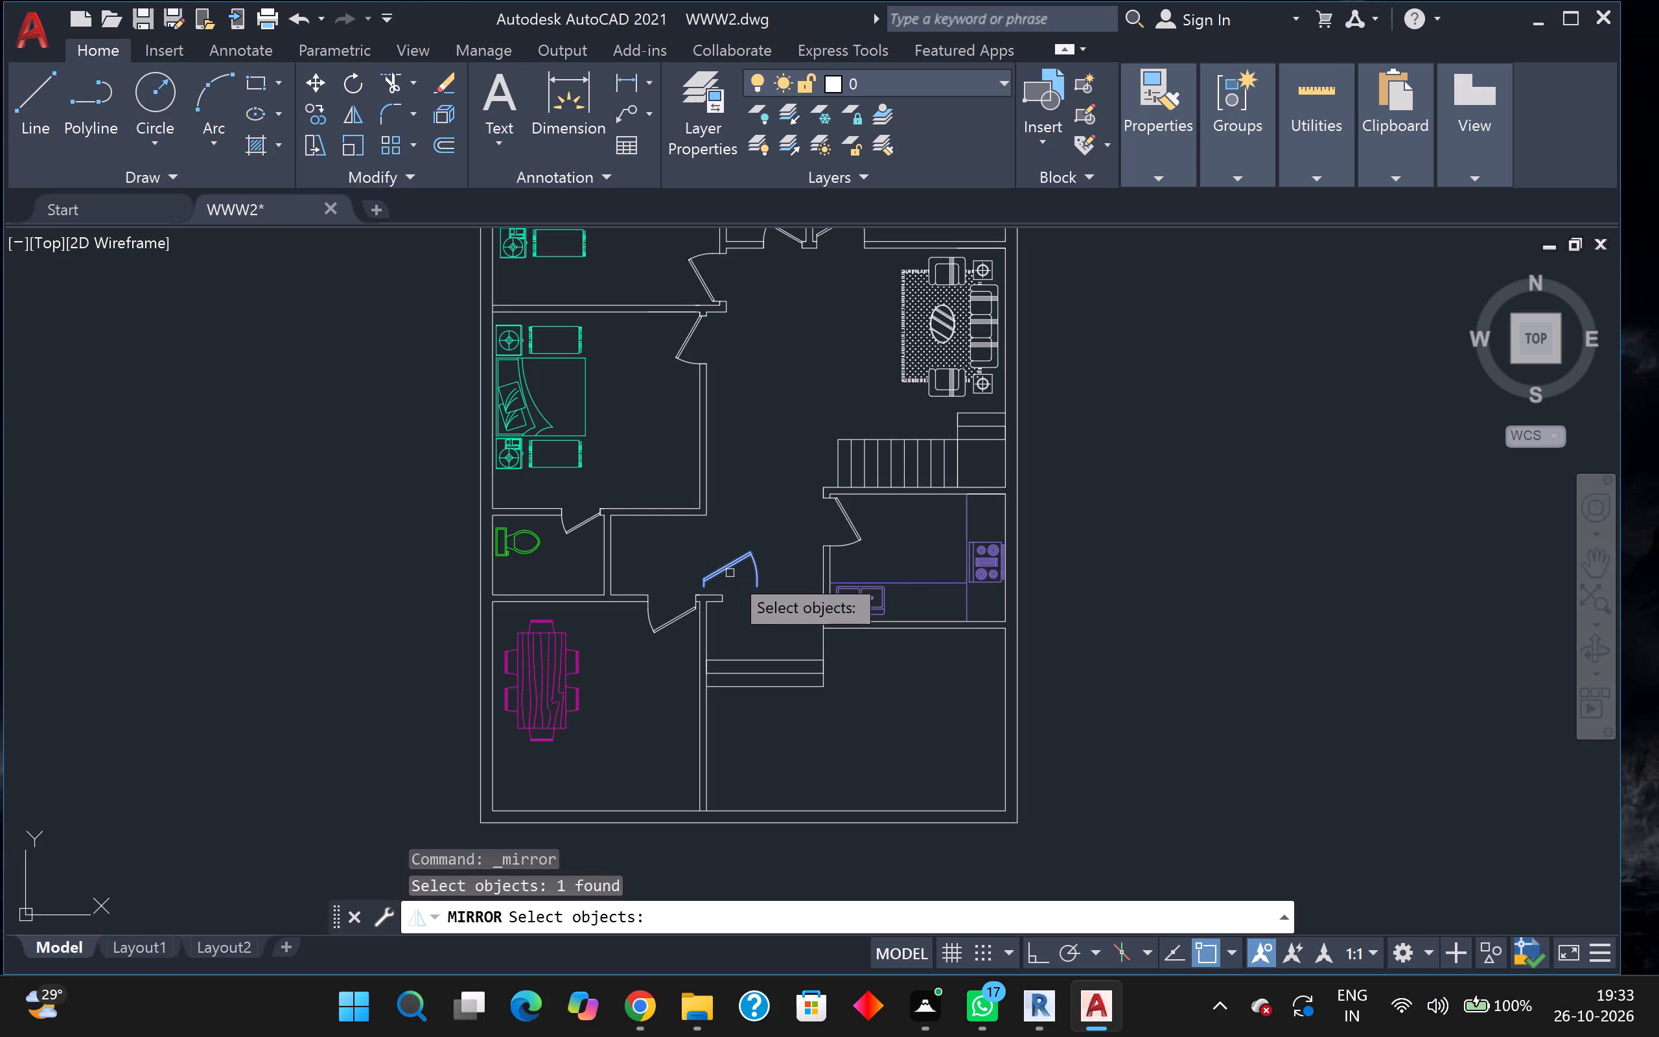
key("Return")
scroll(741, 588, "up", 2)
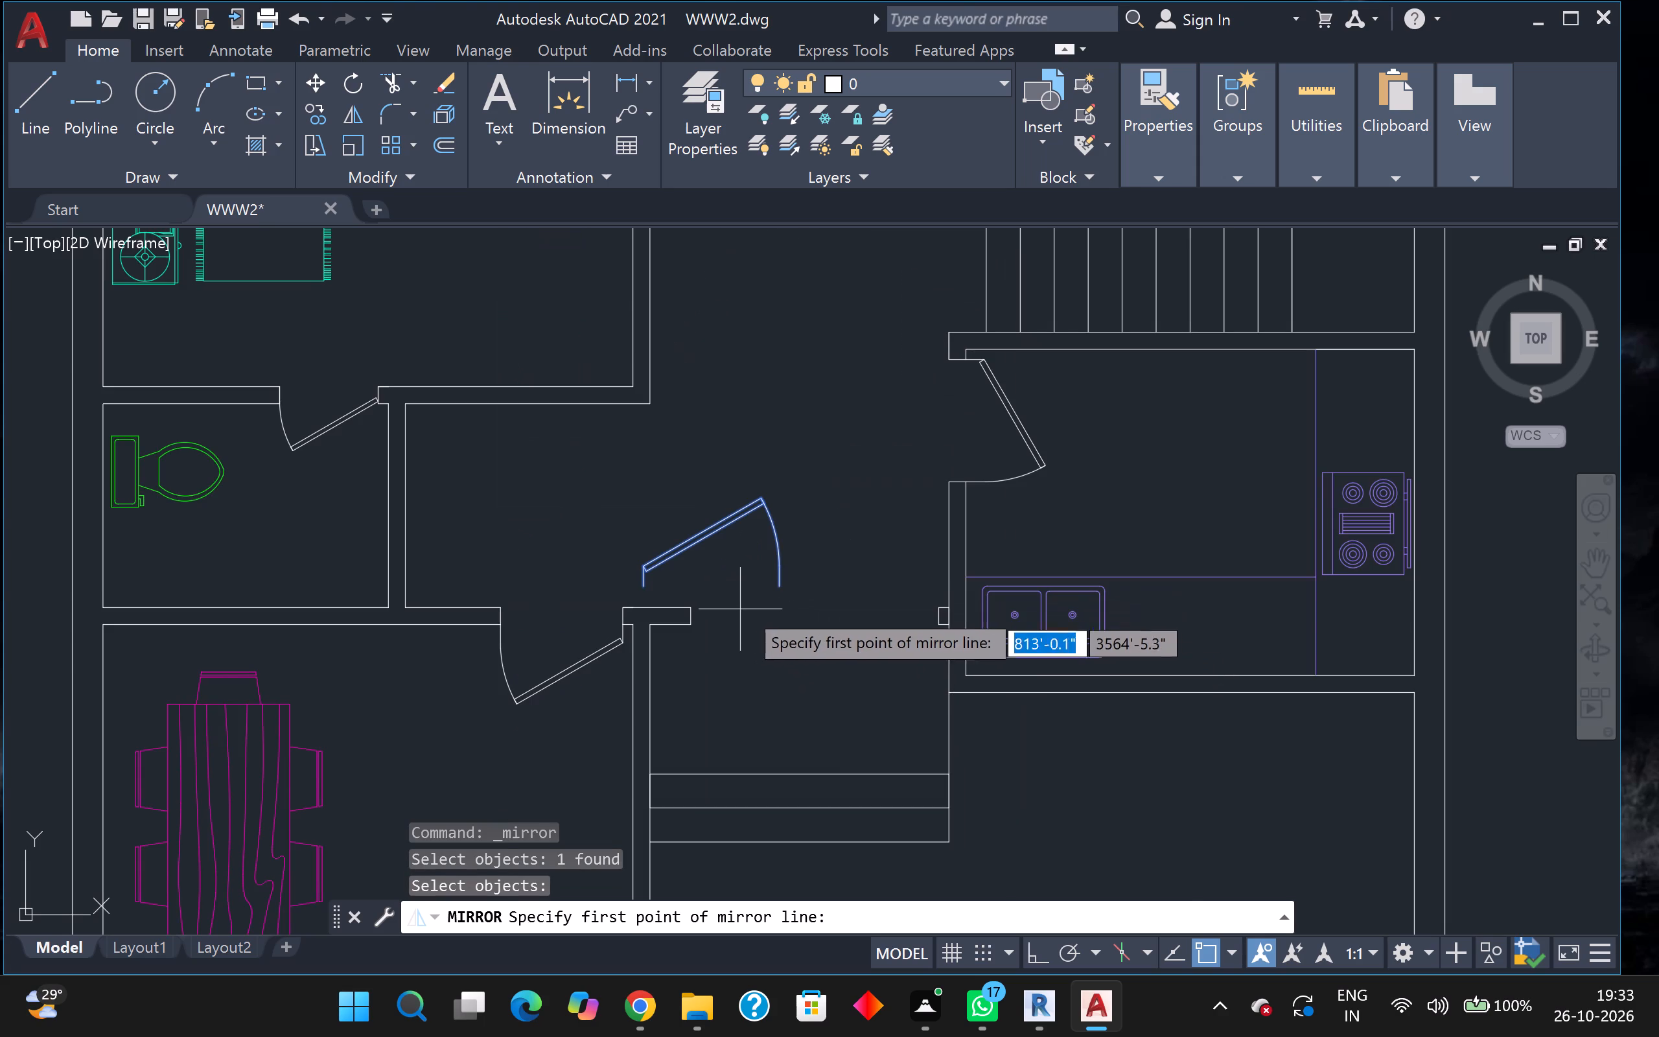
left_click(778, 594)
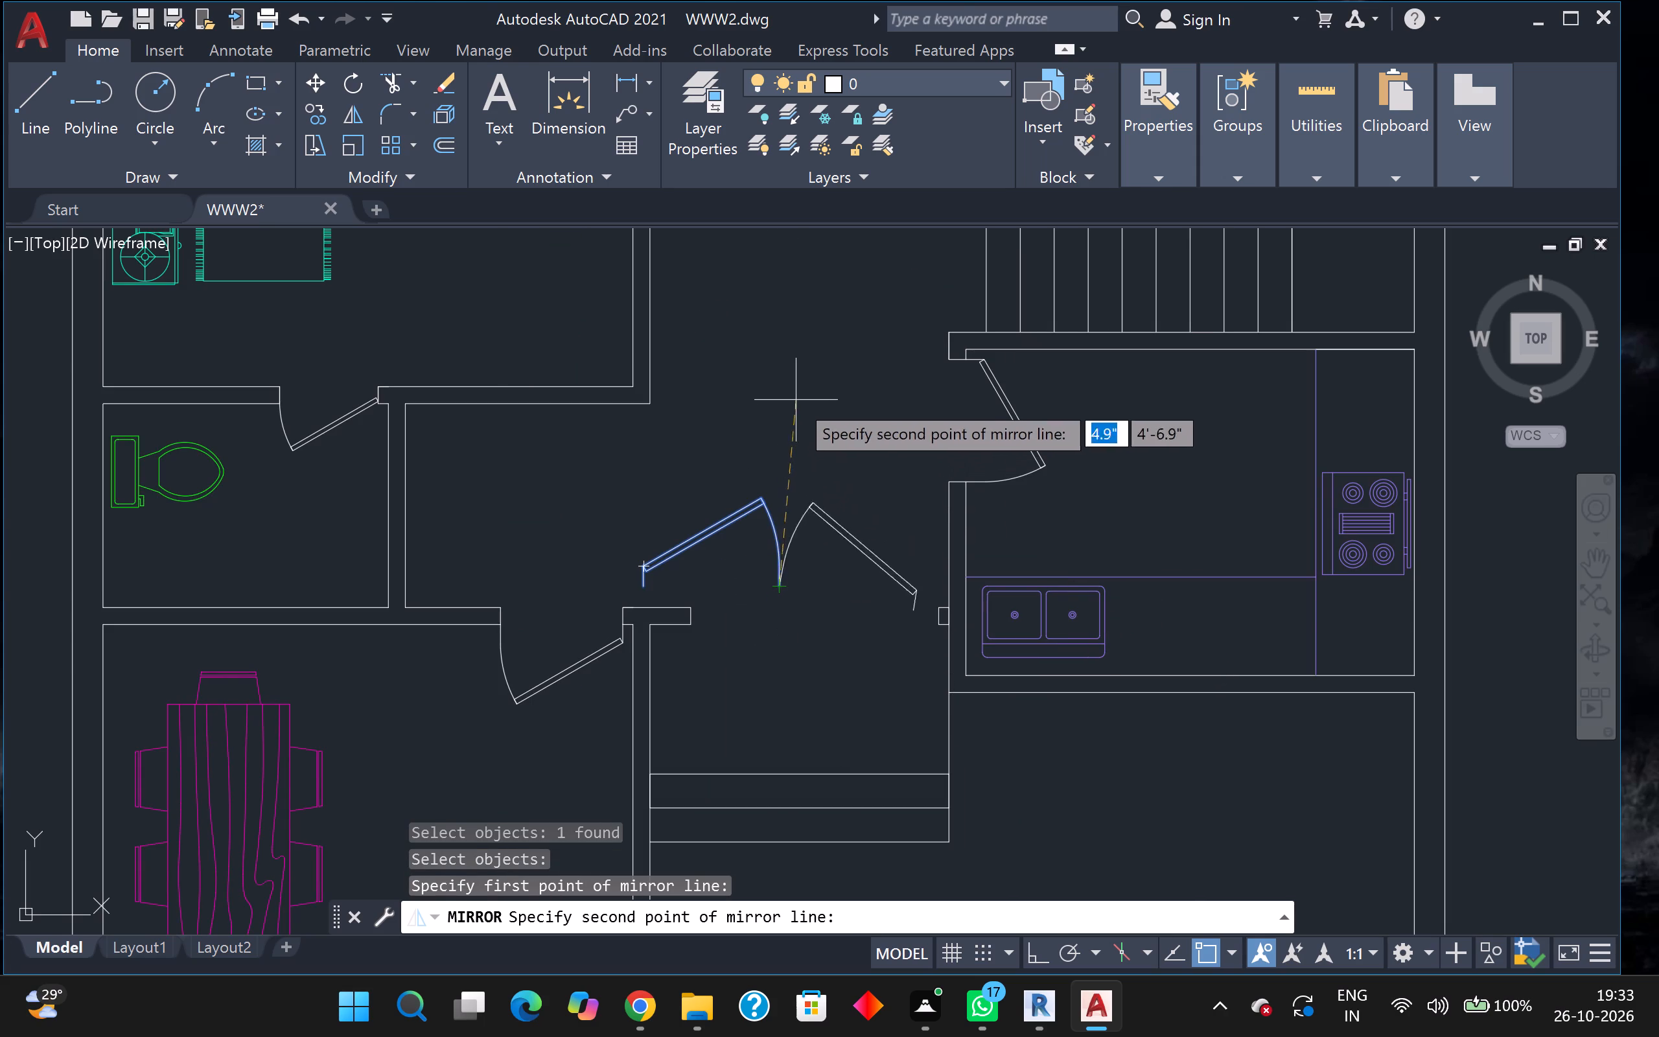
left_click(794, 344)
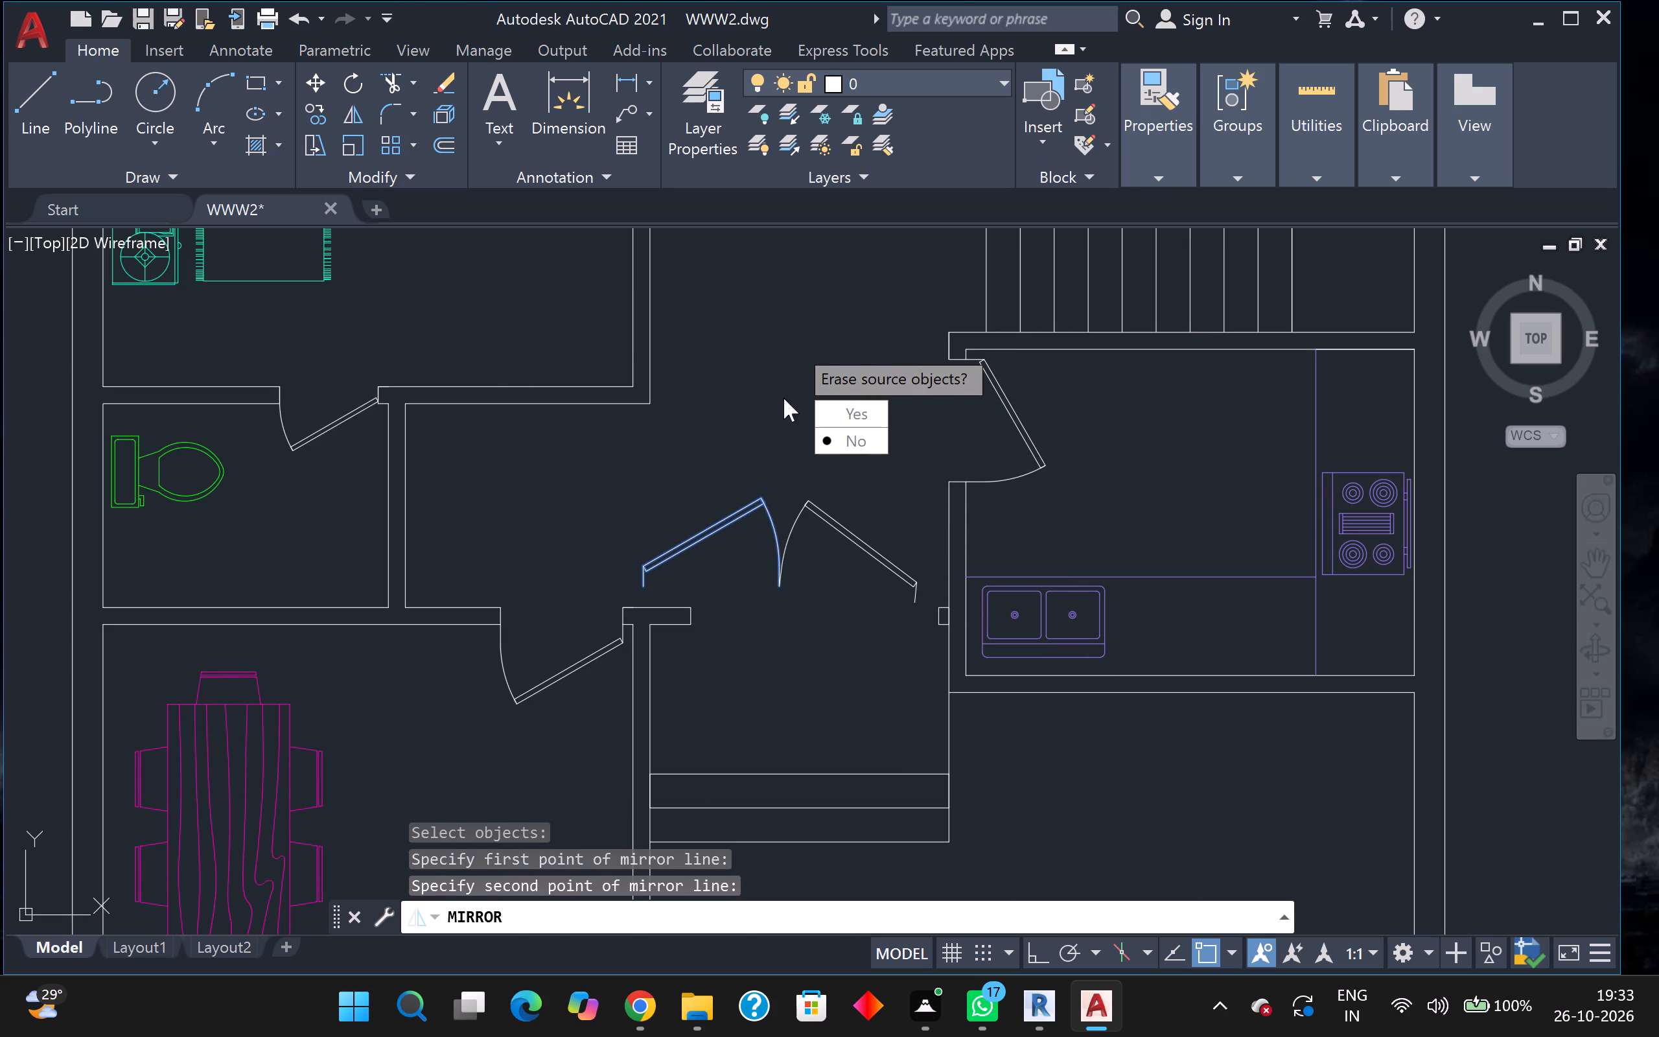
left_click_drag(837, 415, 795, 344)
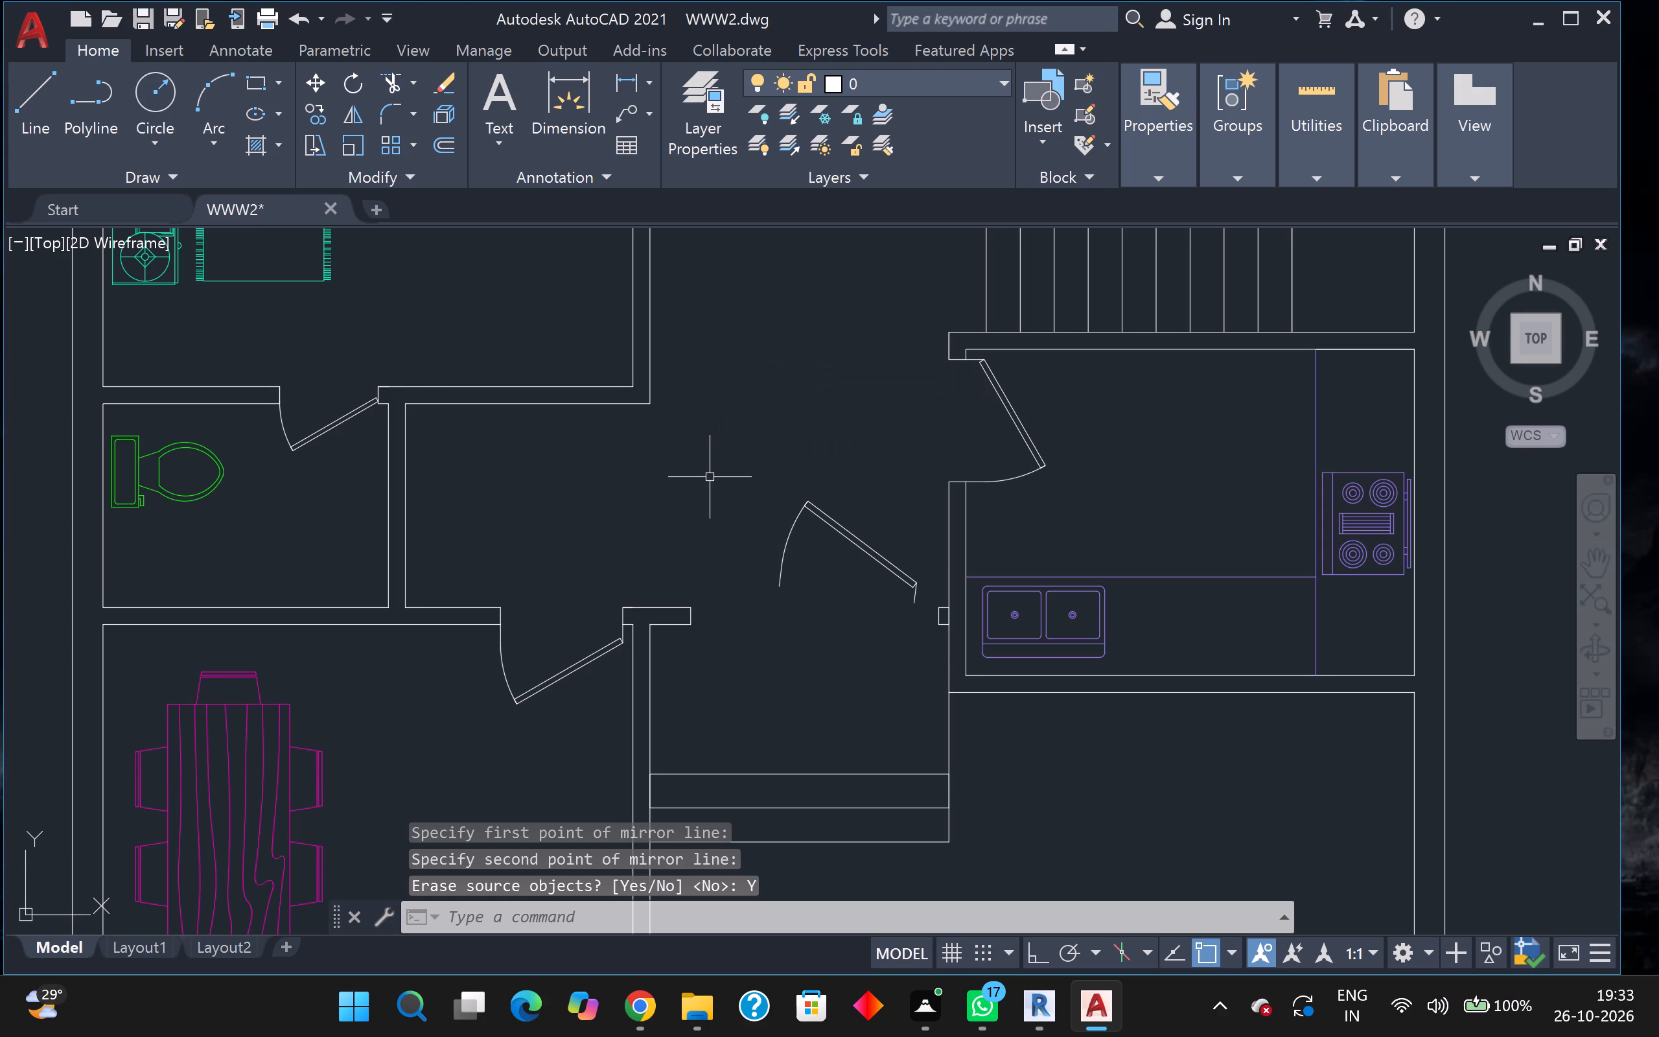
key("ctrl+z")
Mirror the new door leaf about an exactly vertical axis at its swing end with ortho on, keeping the original, for a double door.
left_click(725, 569)
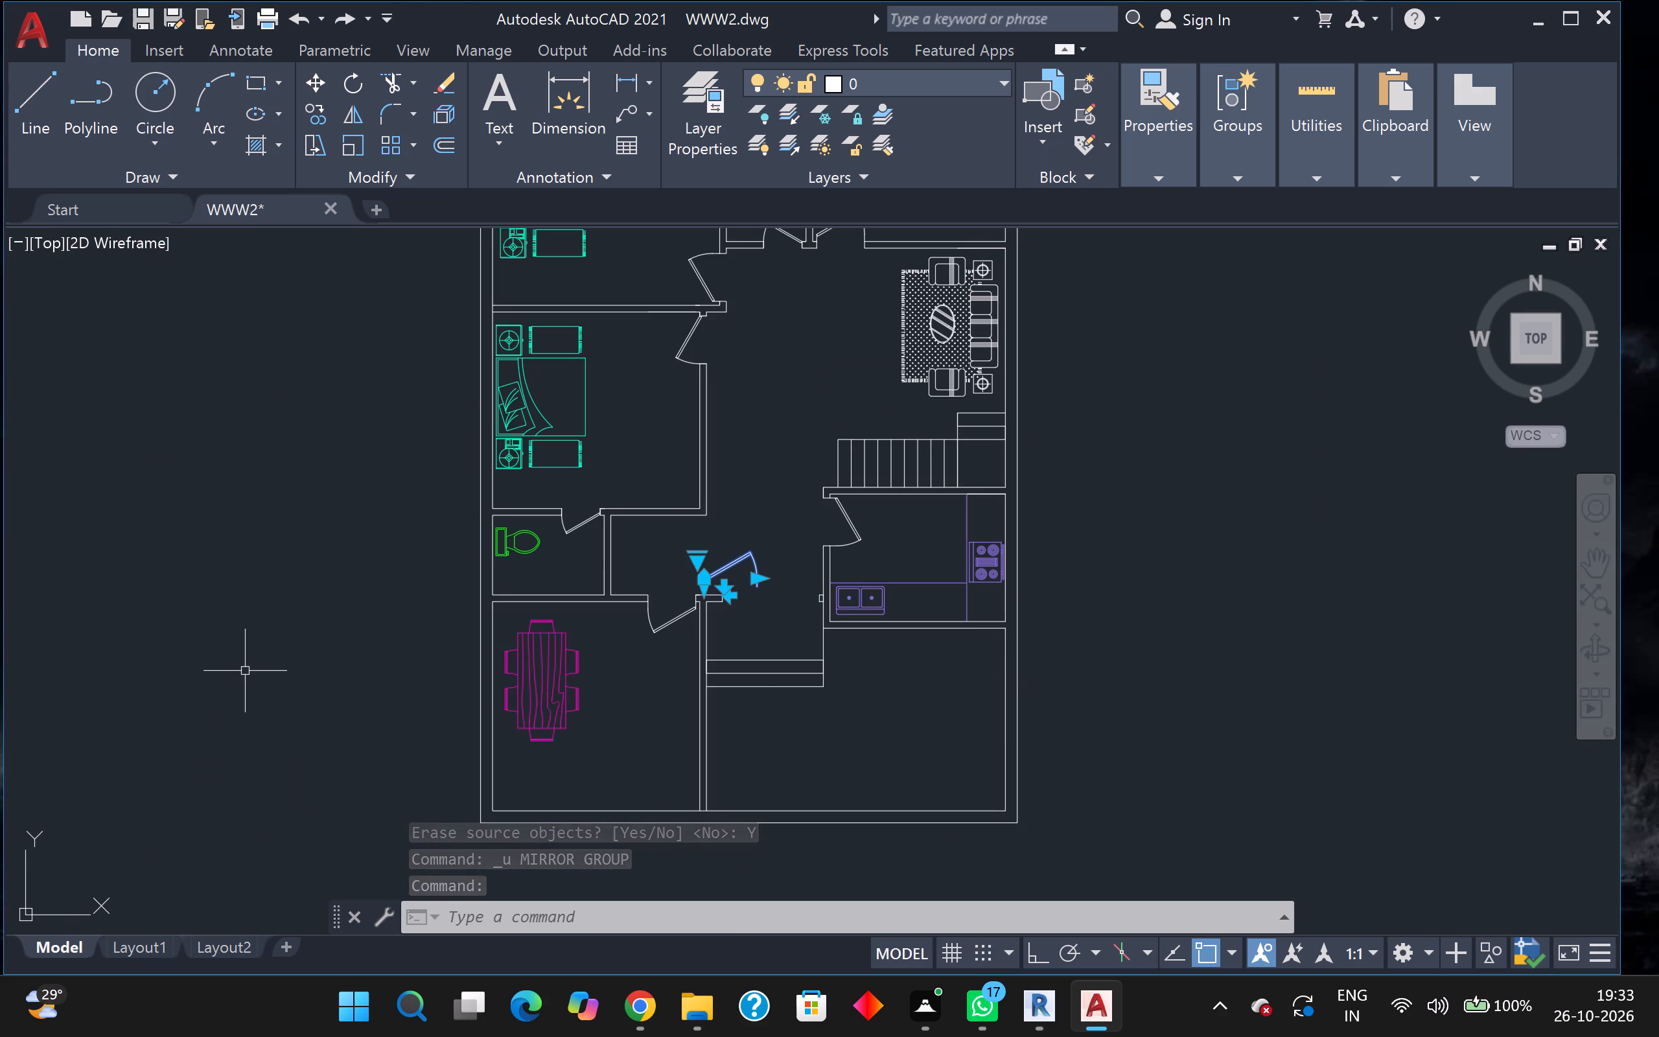
scroll(248, 669, "up", 1)
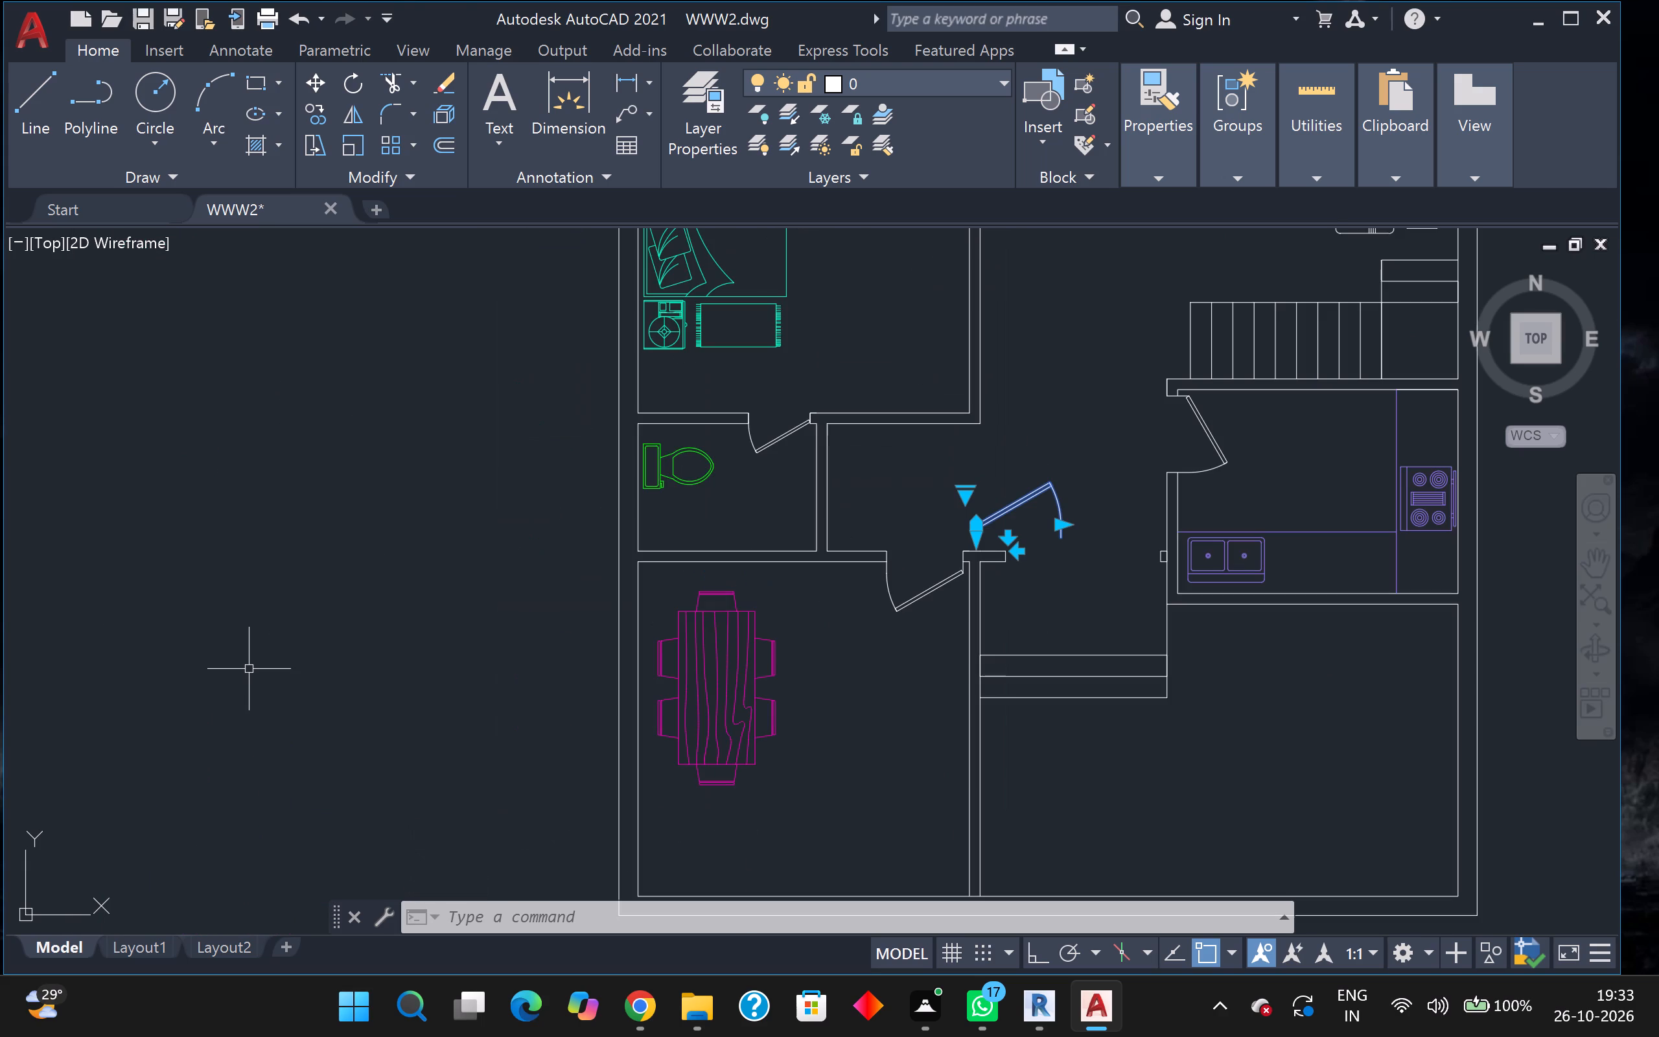
left_click(347, 113)
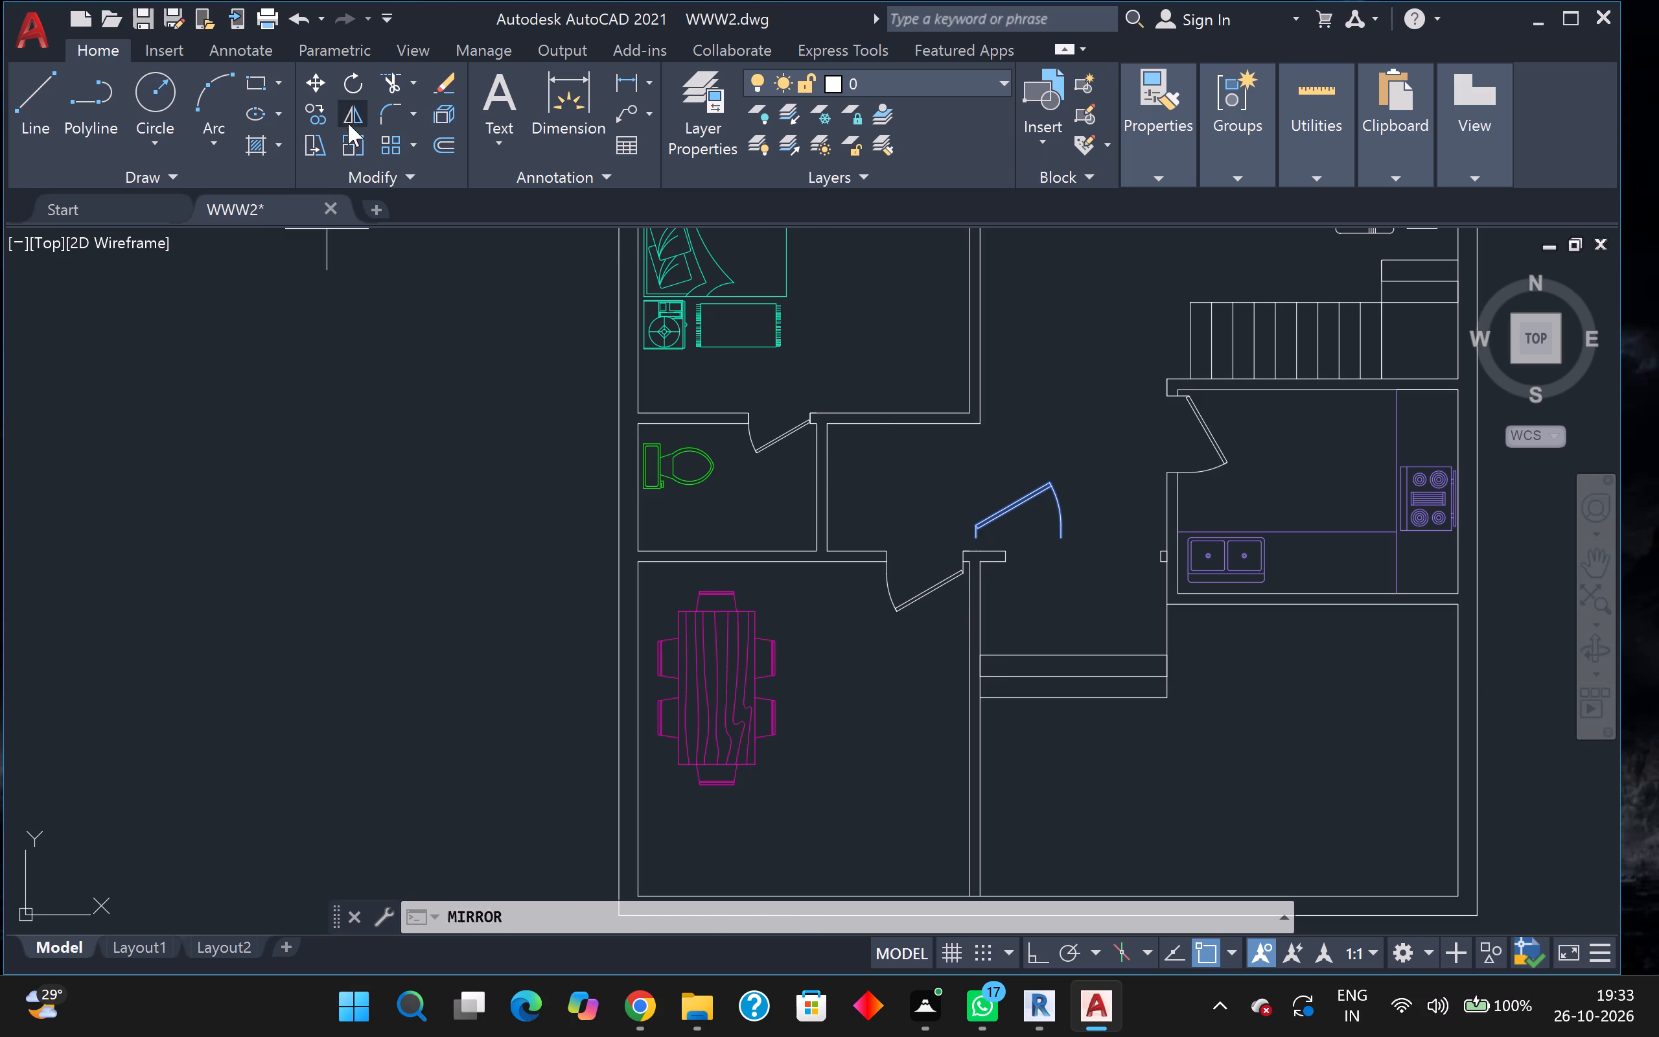
left_click(1063, 541)
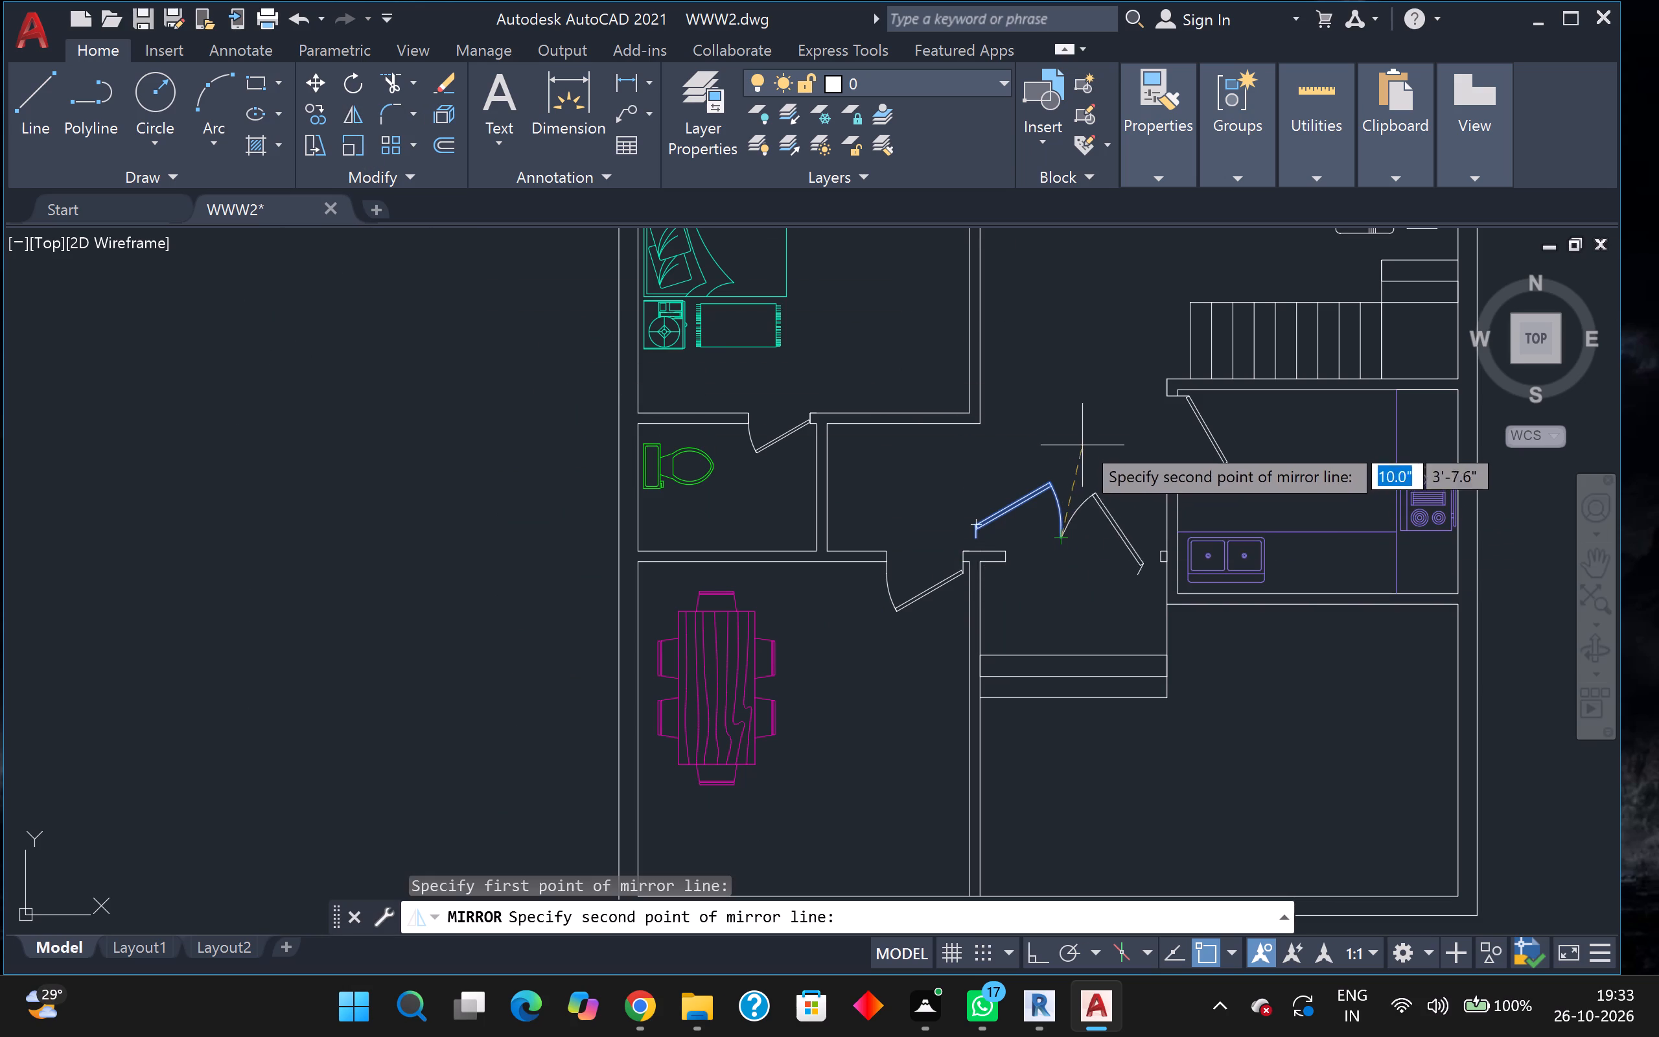
scroll(1085, 325, "up", 1)
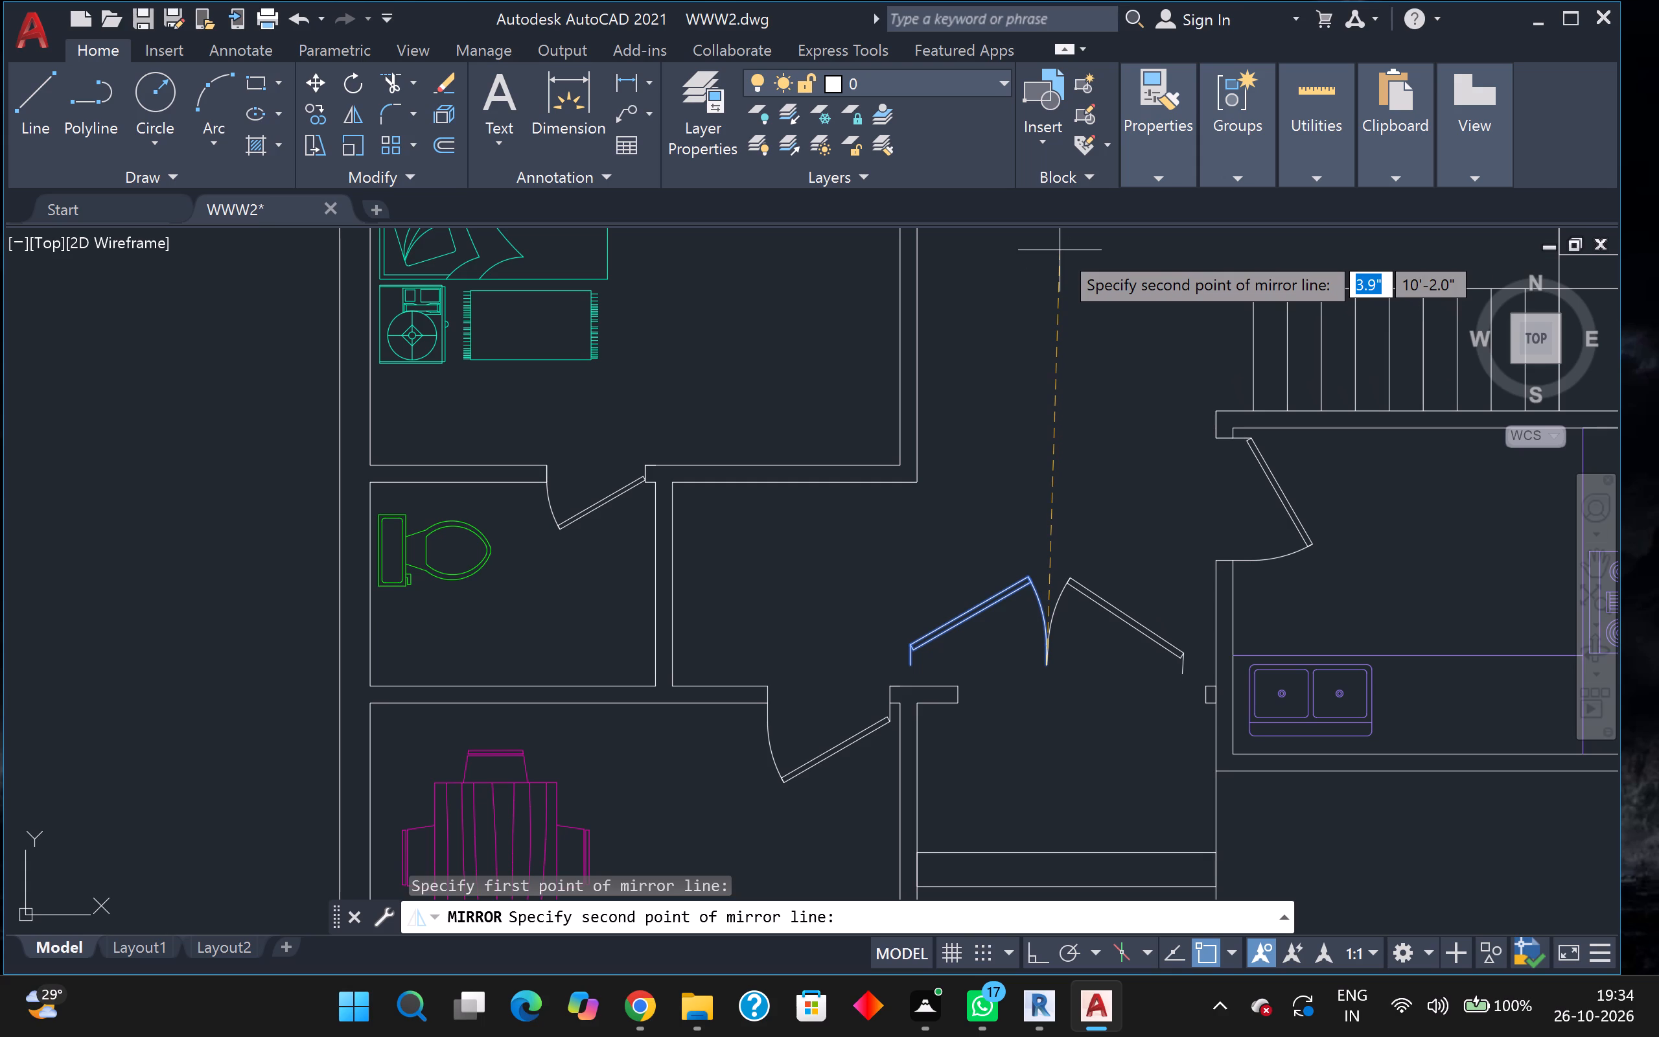
key("F8")
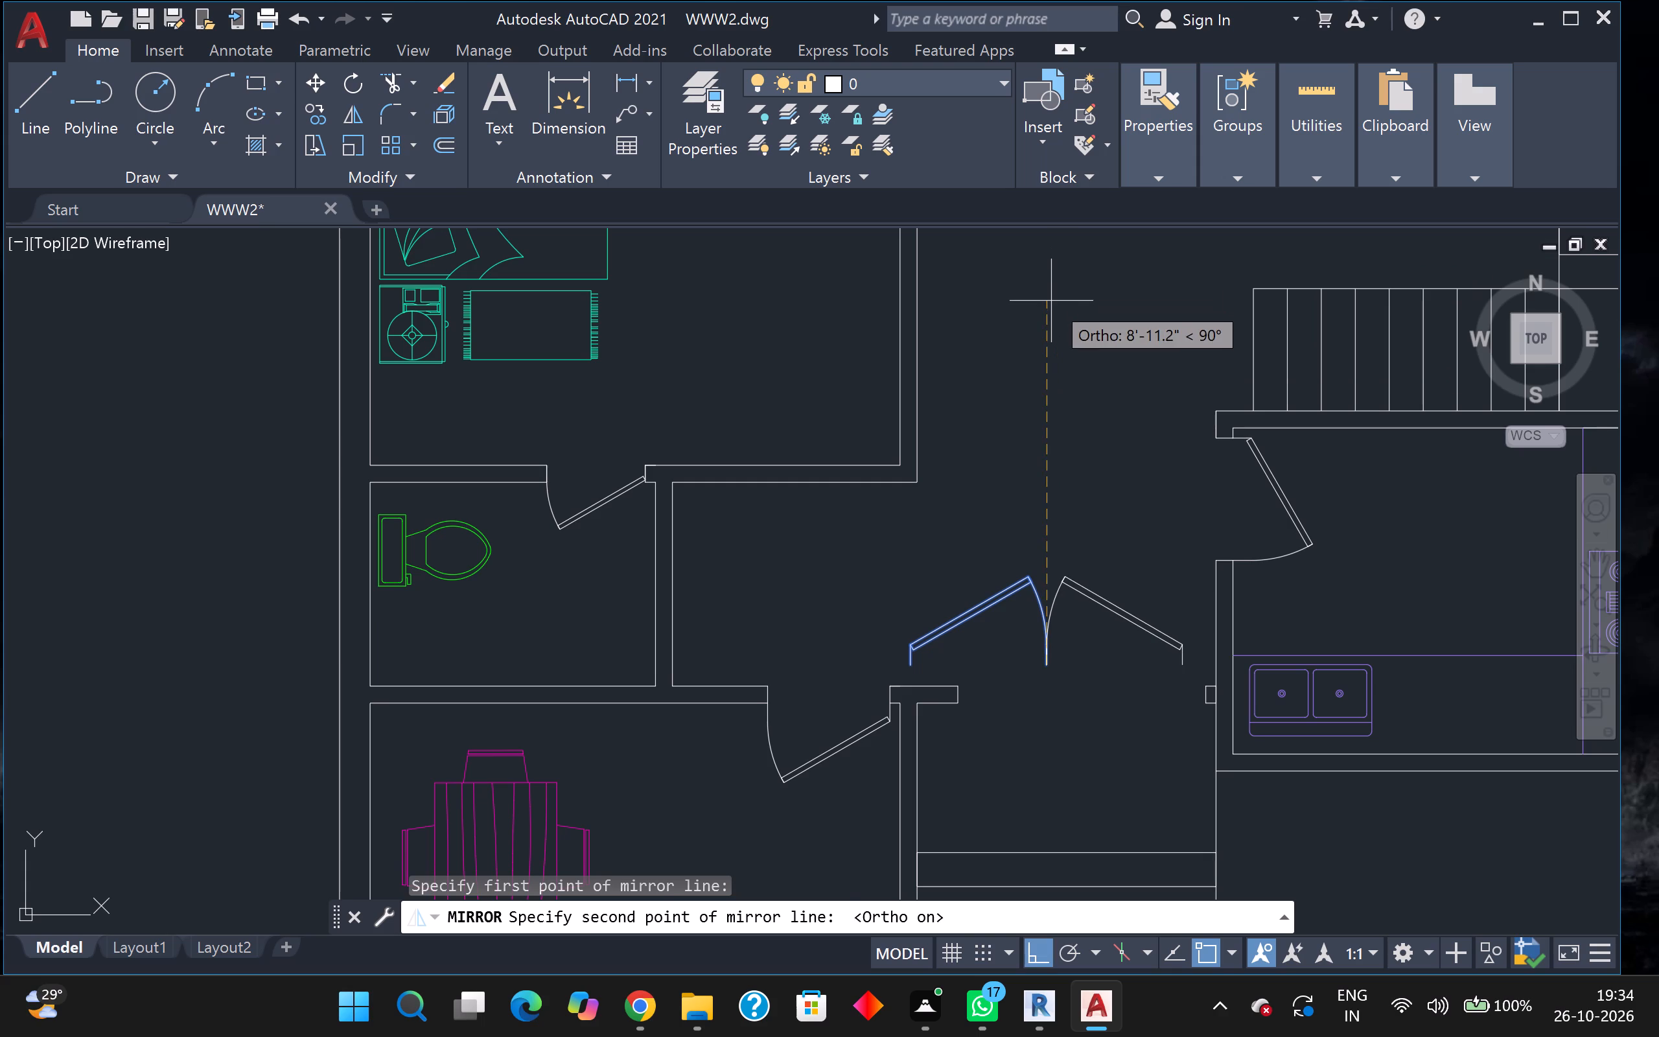
left_click(1051, 301)
left_click_drag(1089, 387, 1051, 299)
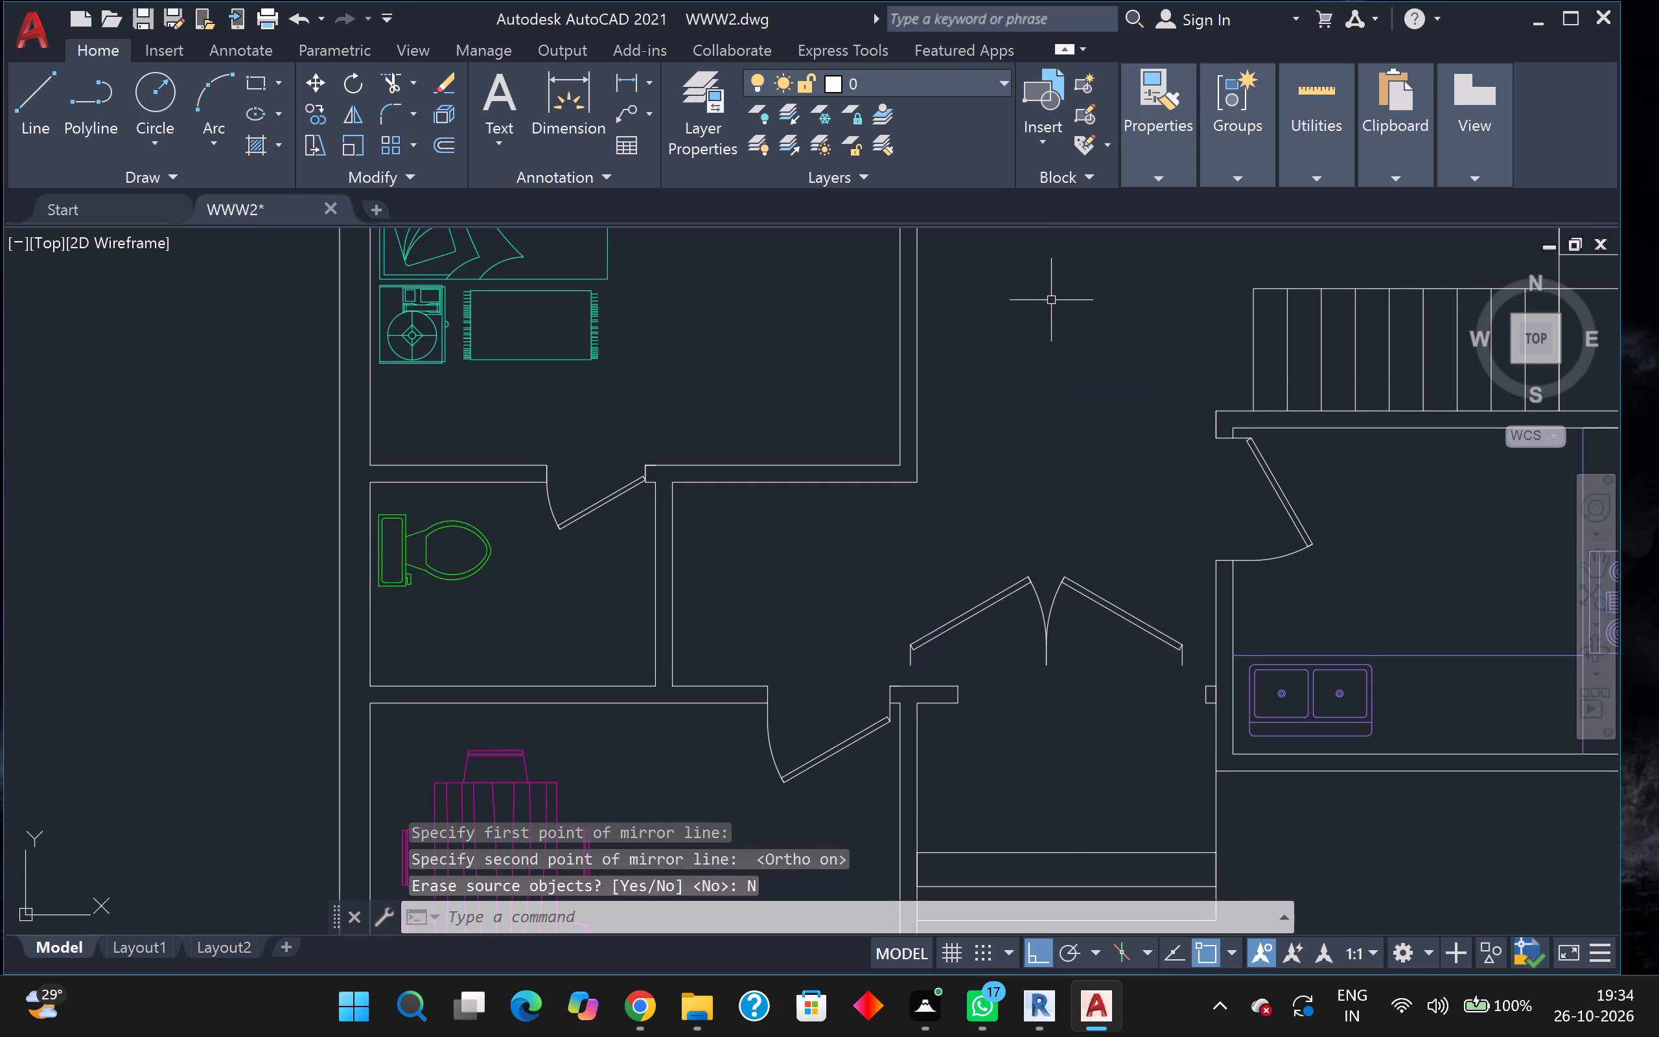
Align both leaves of the double door with the corners of the wall opening above the steps, scaling them to fit.
middle_click_drag(1051, 300, 1054, 294)
middle_click_drag(1020, 340, 1060, 274)
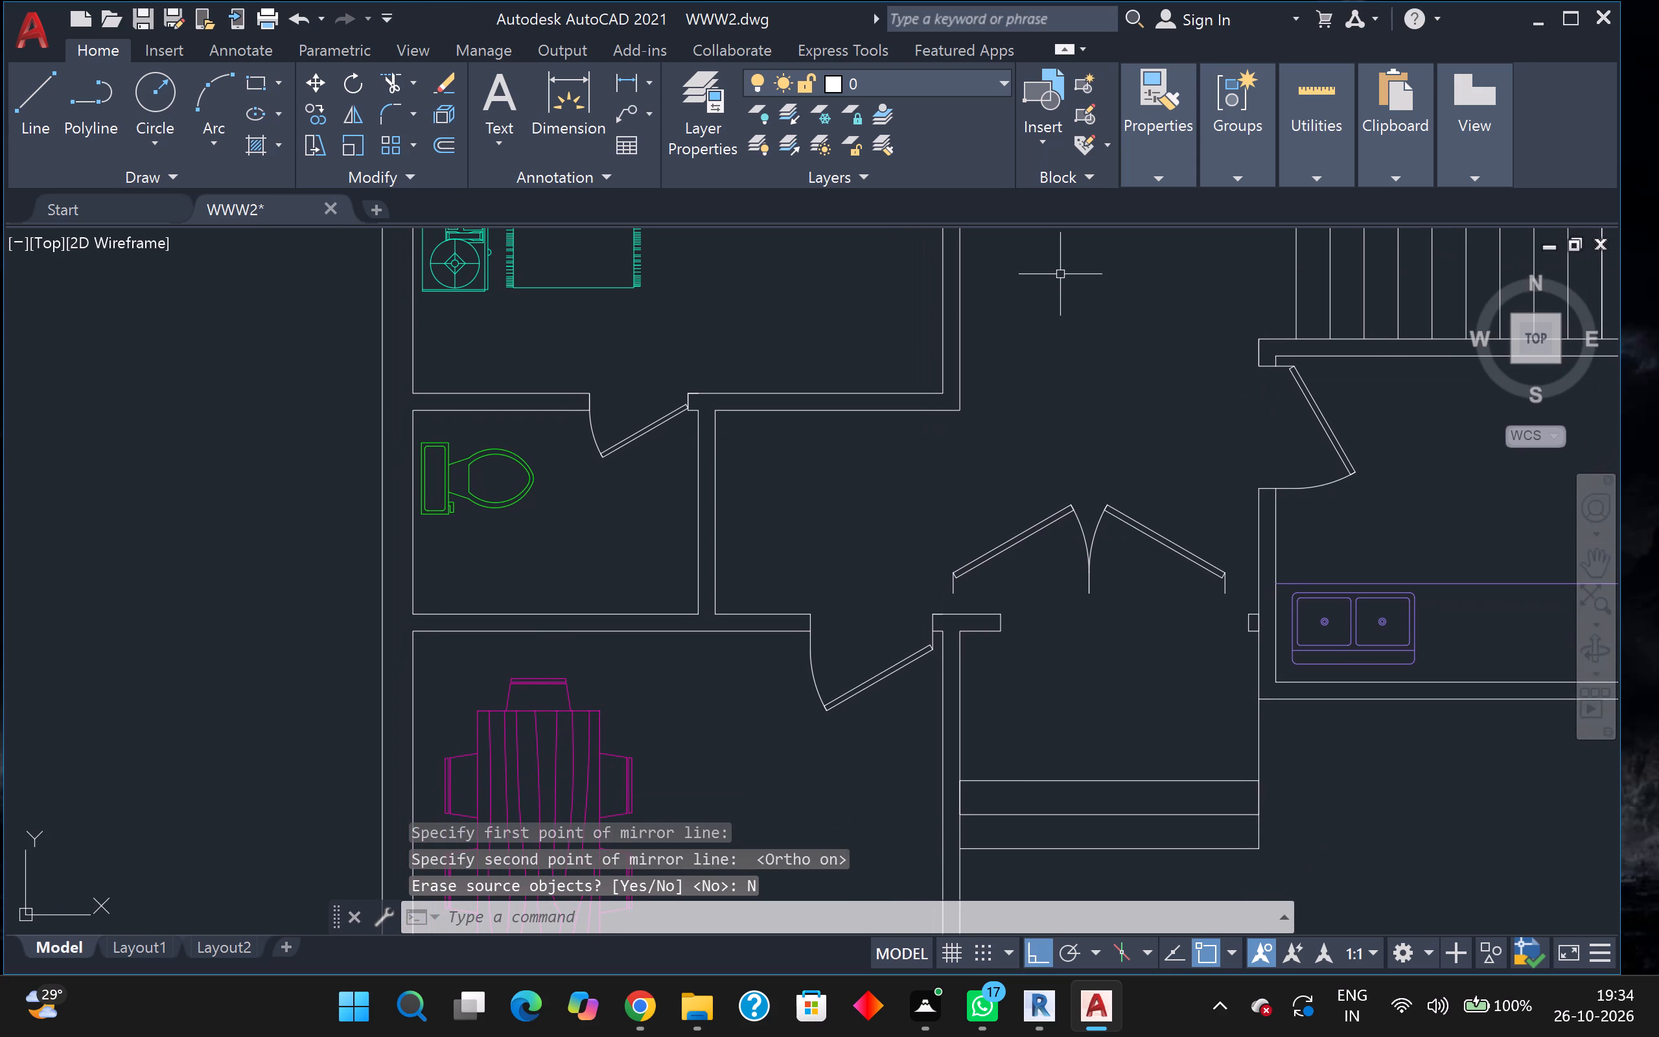
key("Escape")
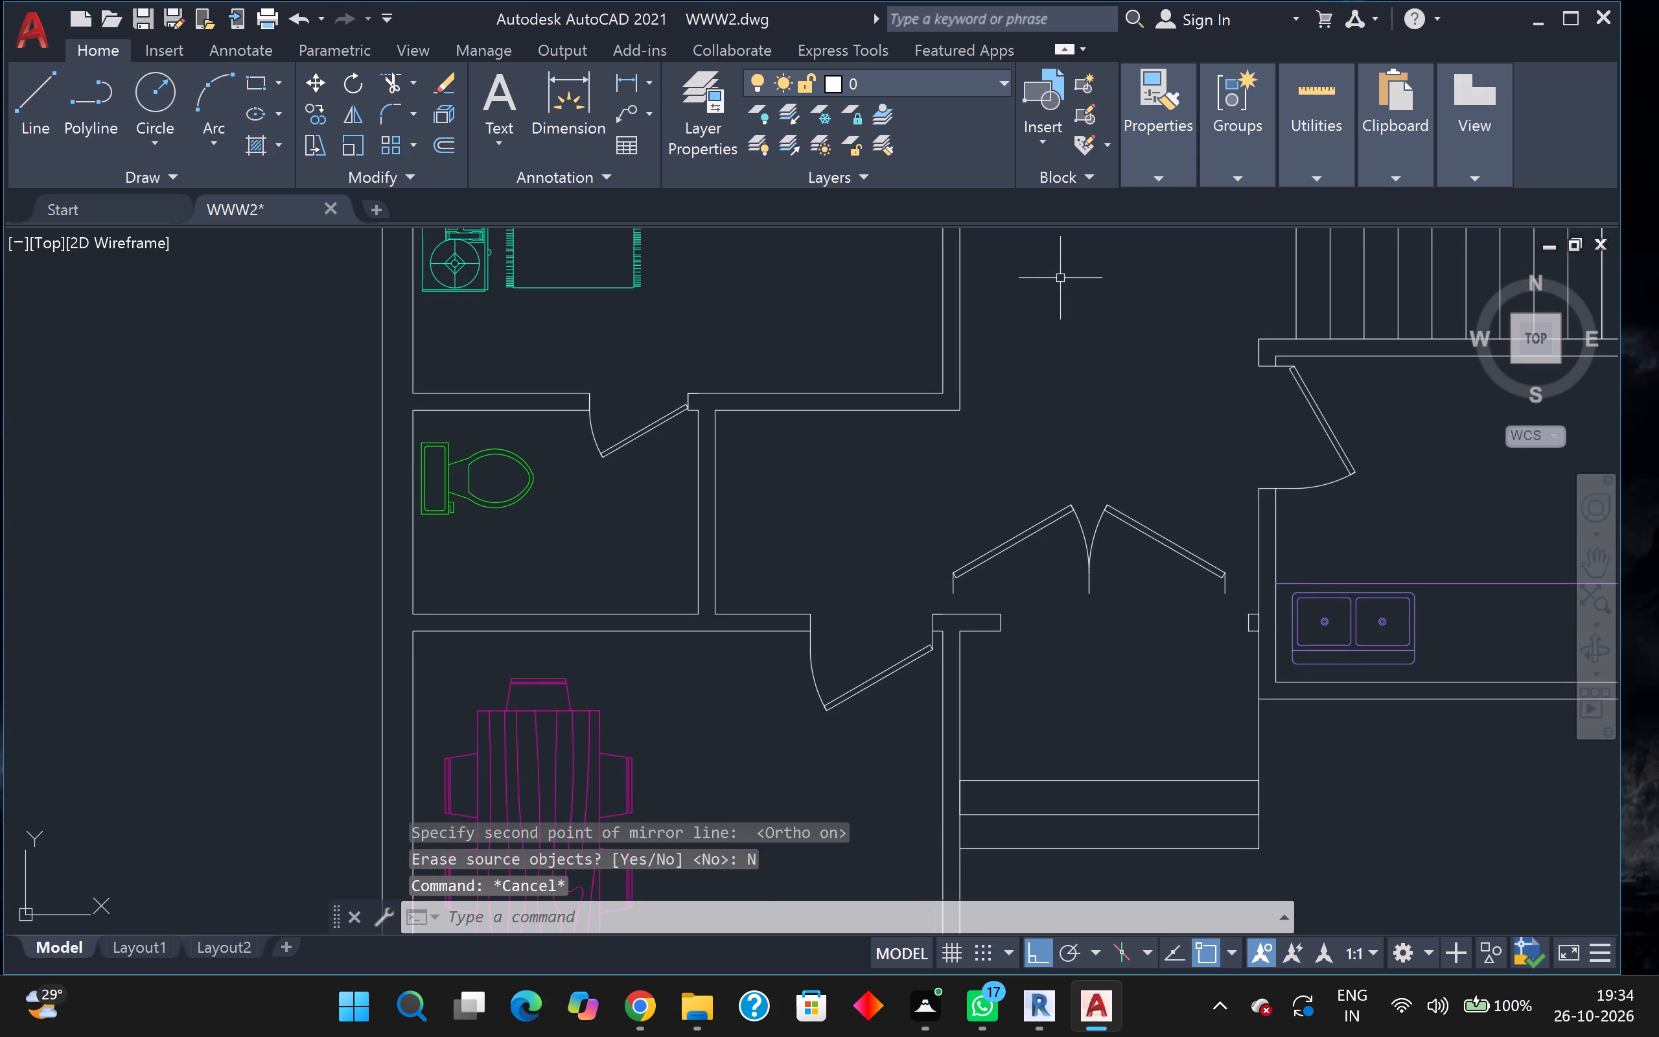
type("al")
key("Return")
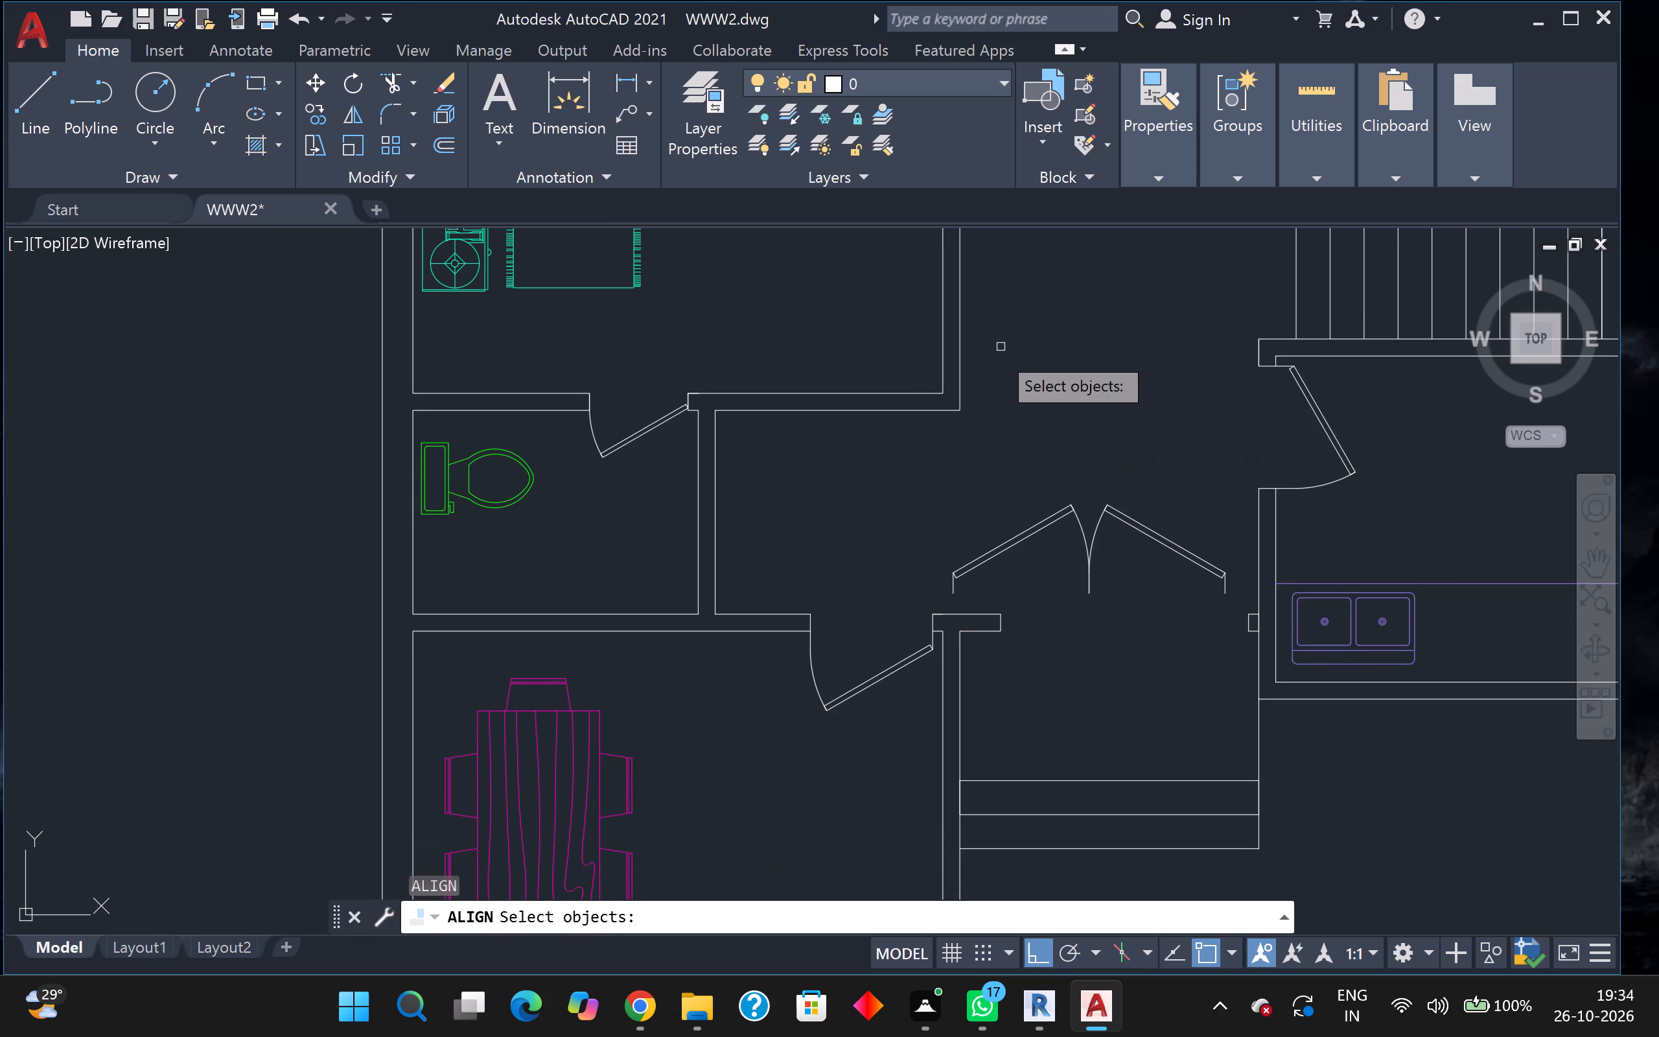
left_click(1030, 526)
left_click(1160, 539)
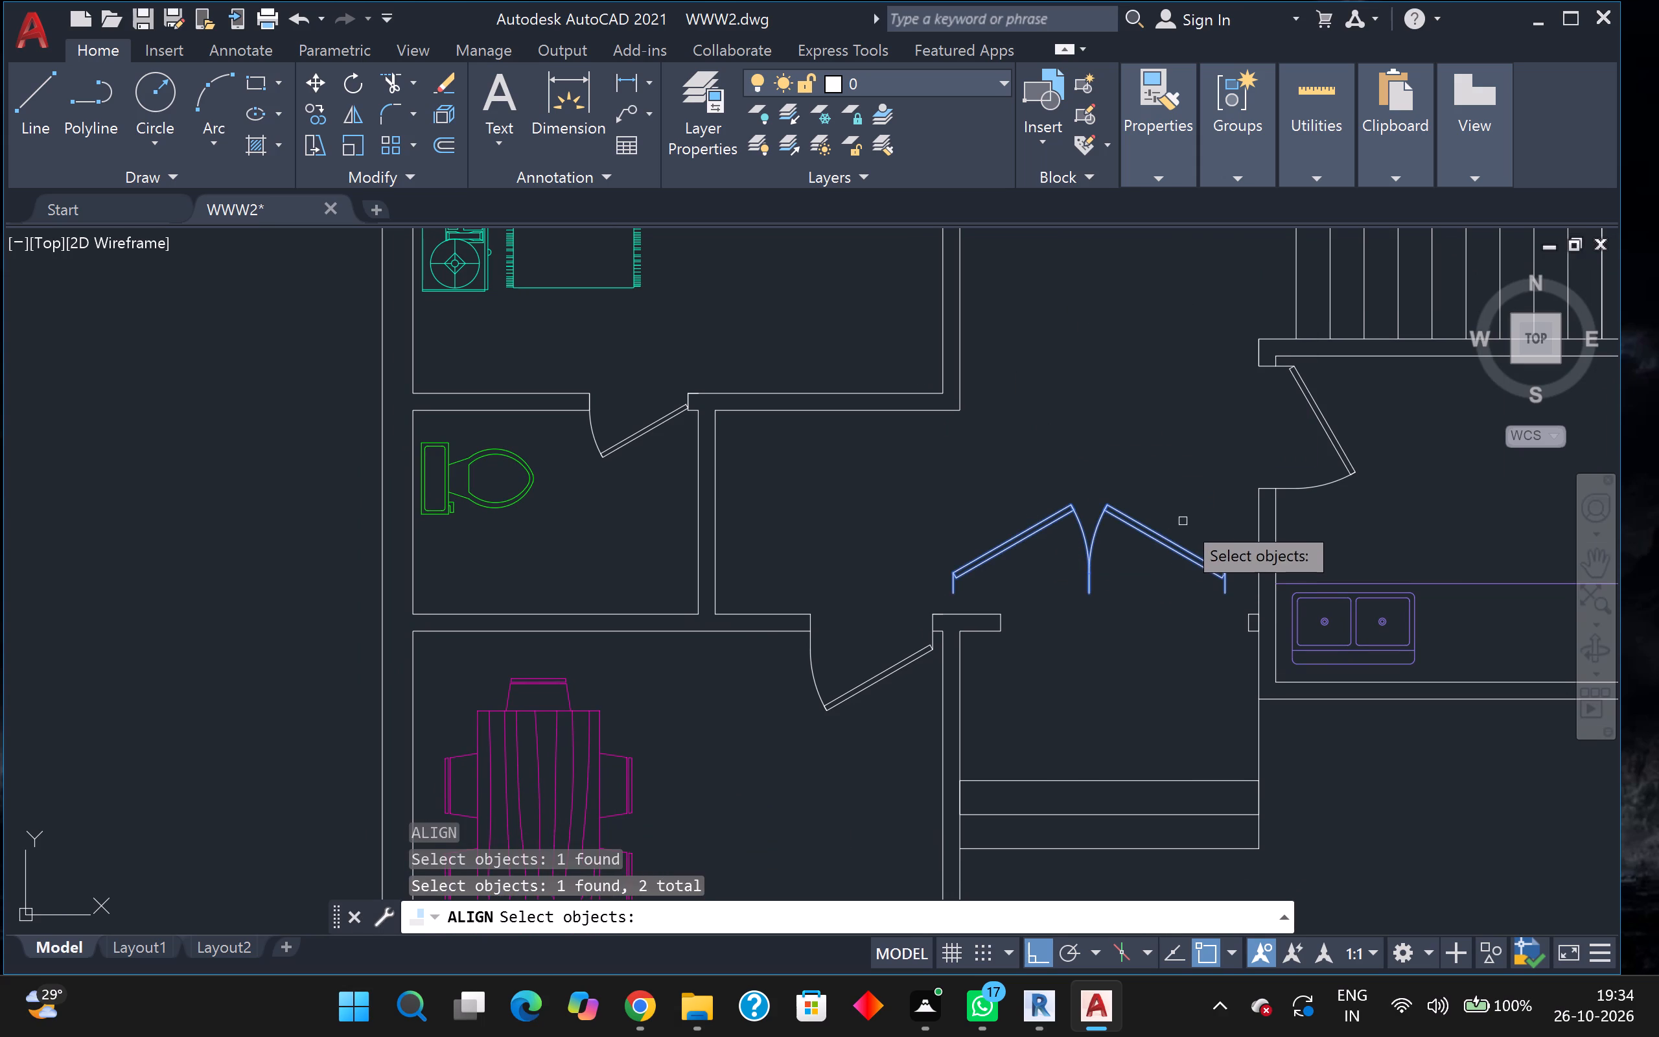
key("Return")
middle_click_drag(1143, 602, 1164, 601)
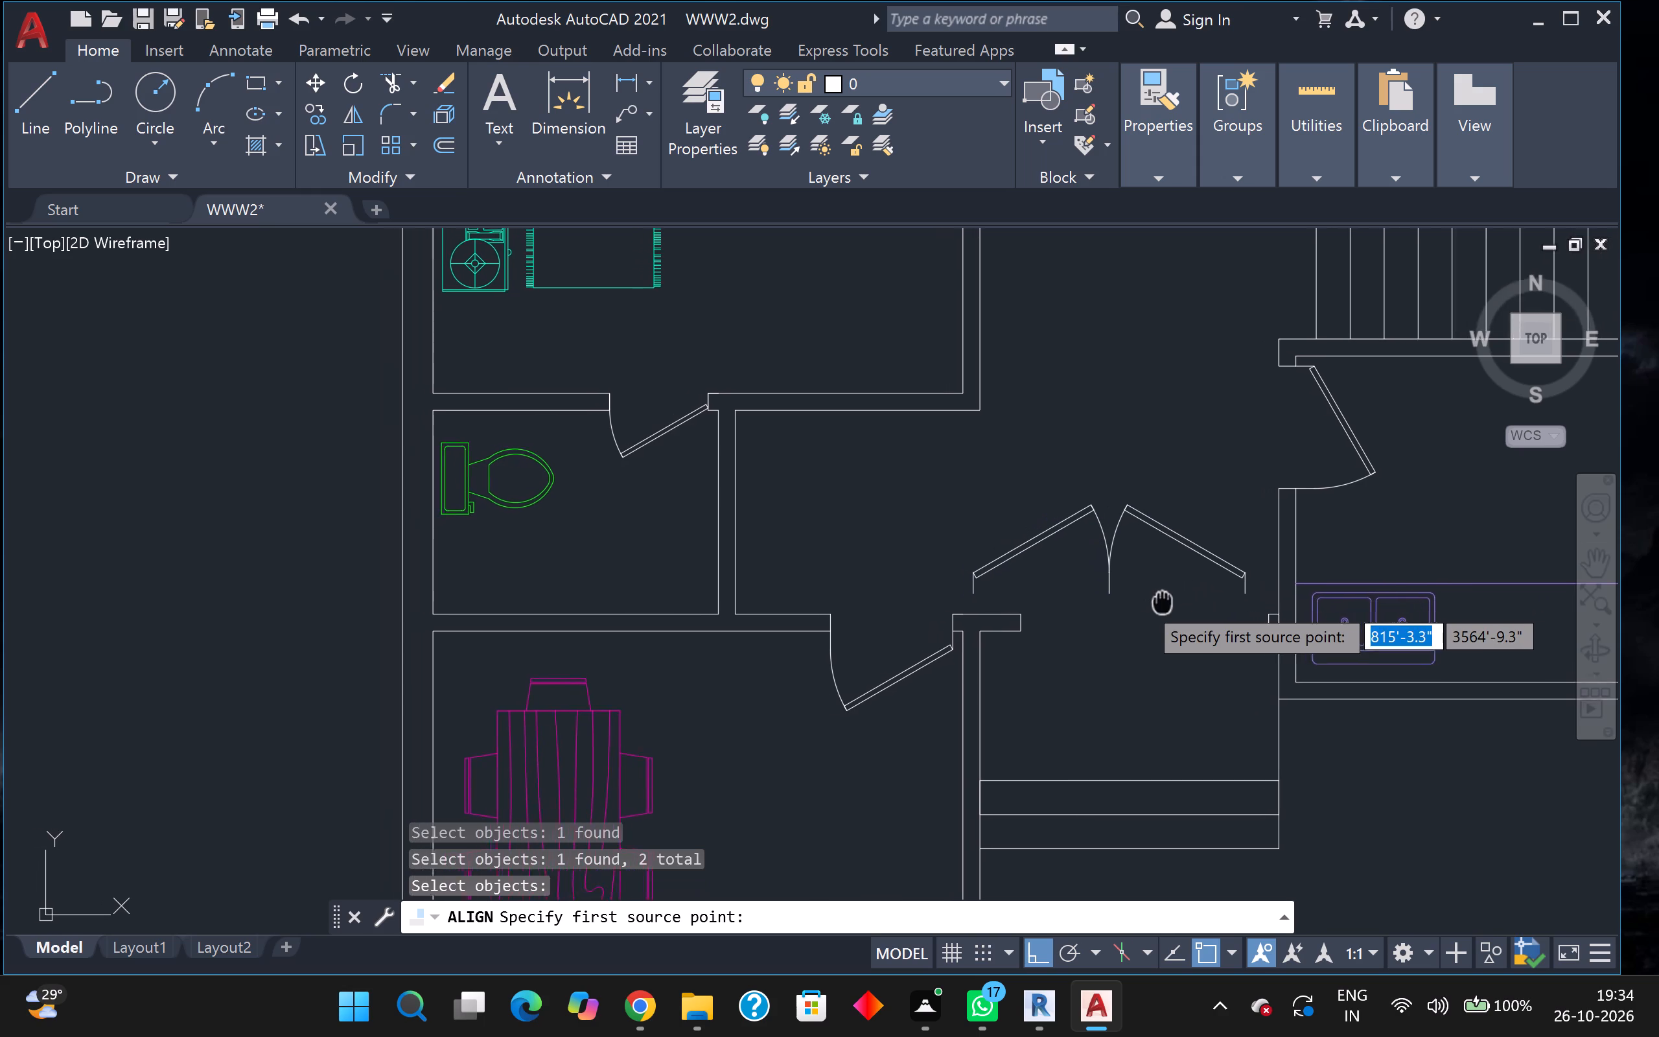
middle_click_drag(1164, 601, 1175, 508)
scroll(1015, 515, "up", 1)
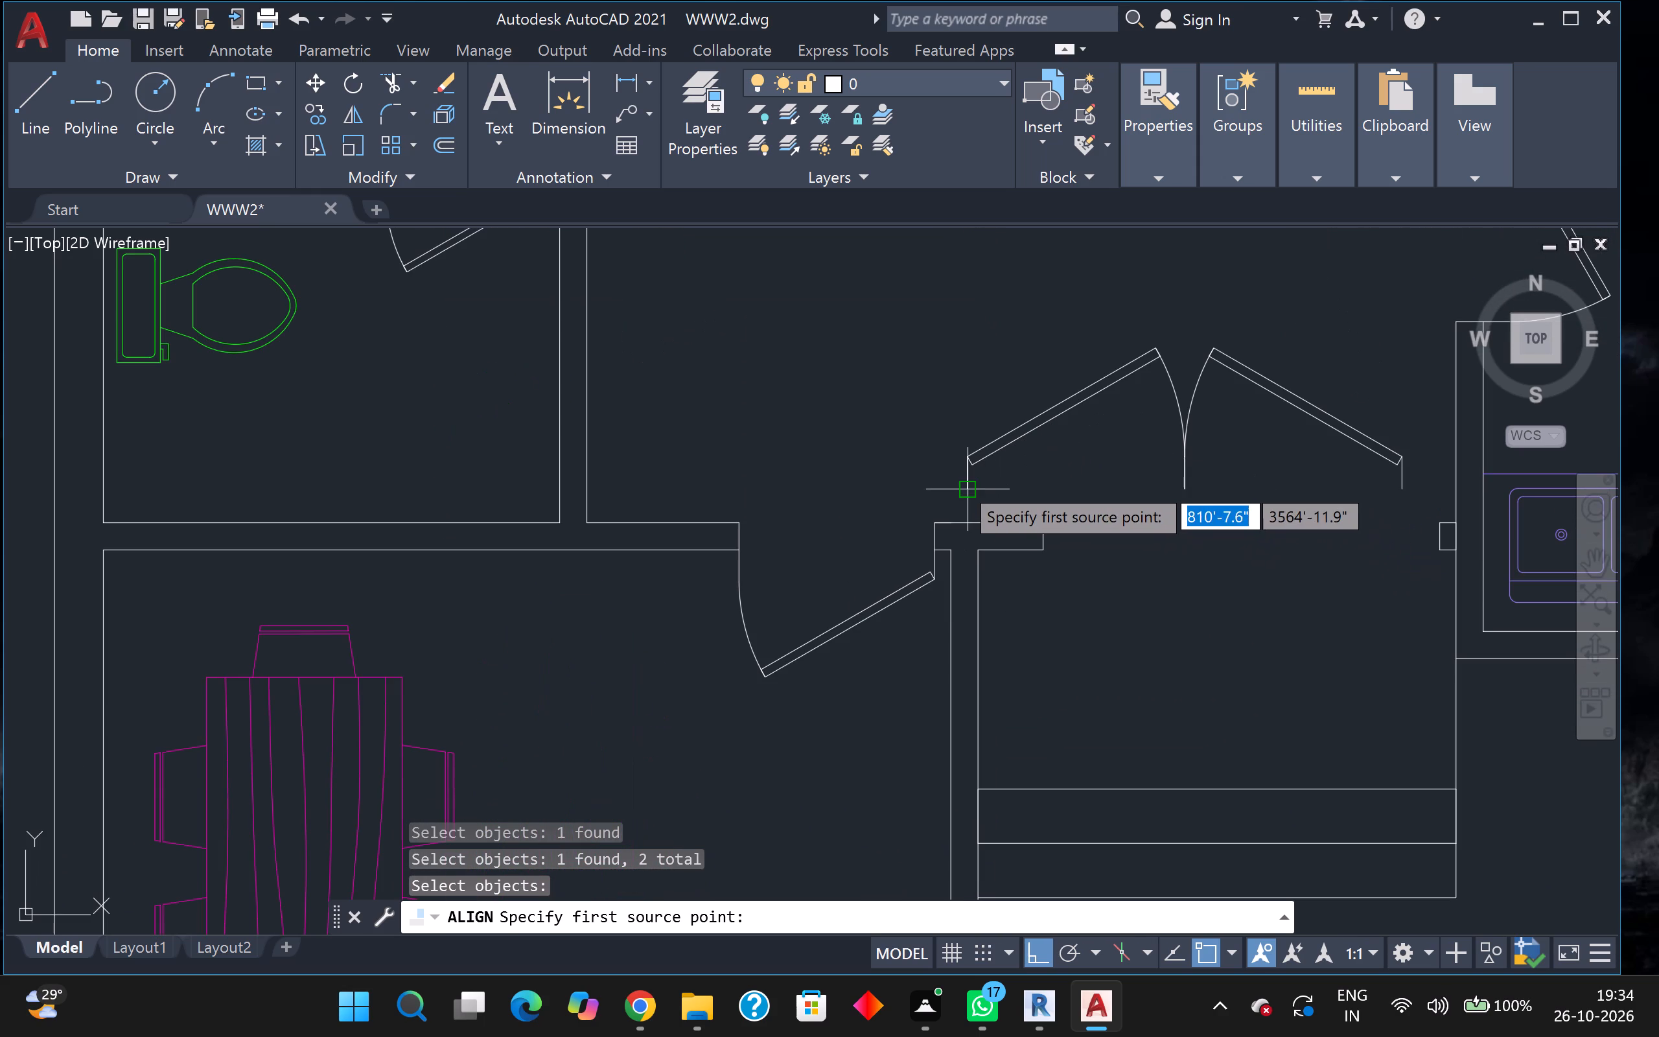
left_click(960, 482)
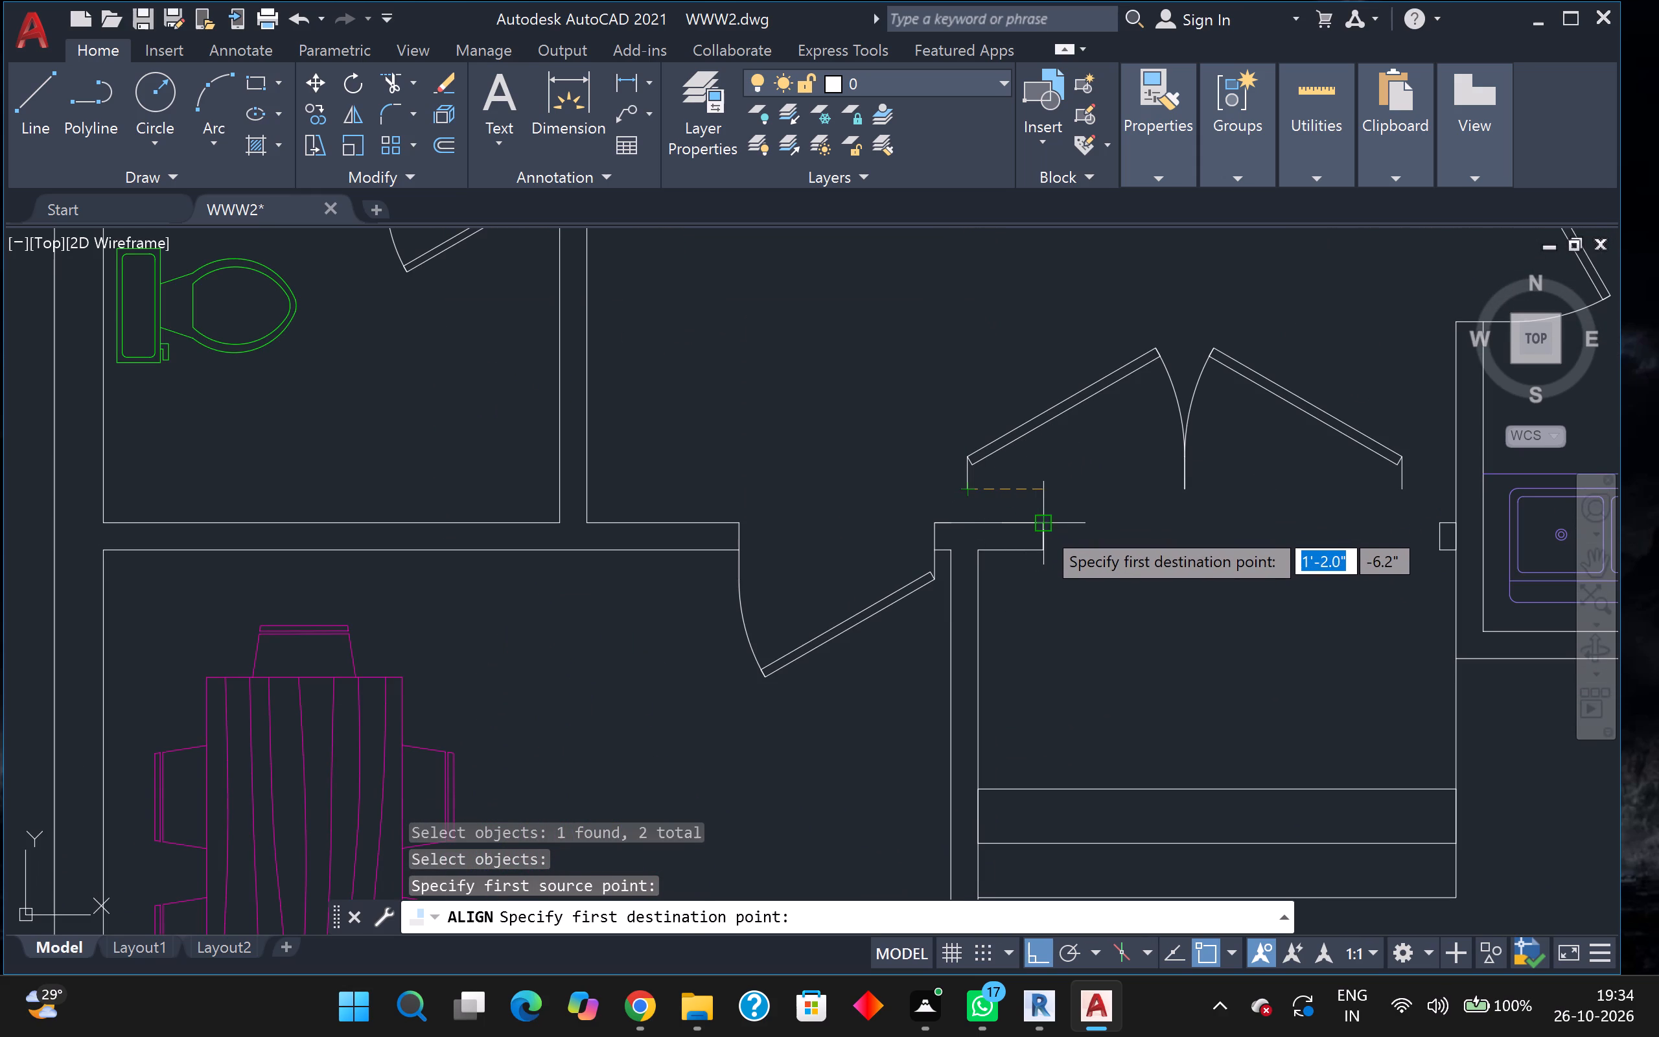
left_click(1042, 527)
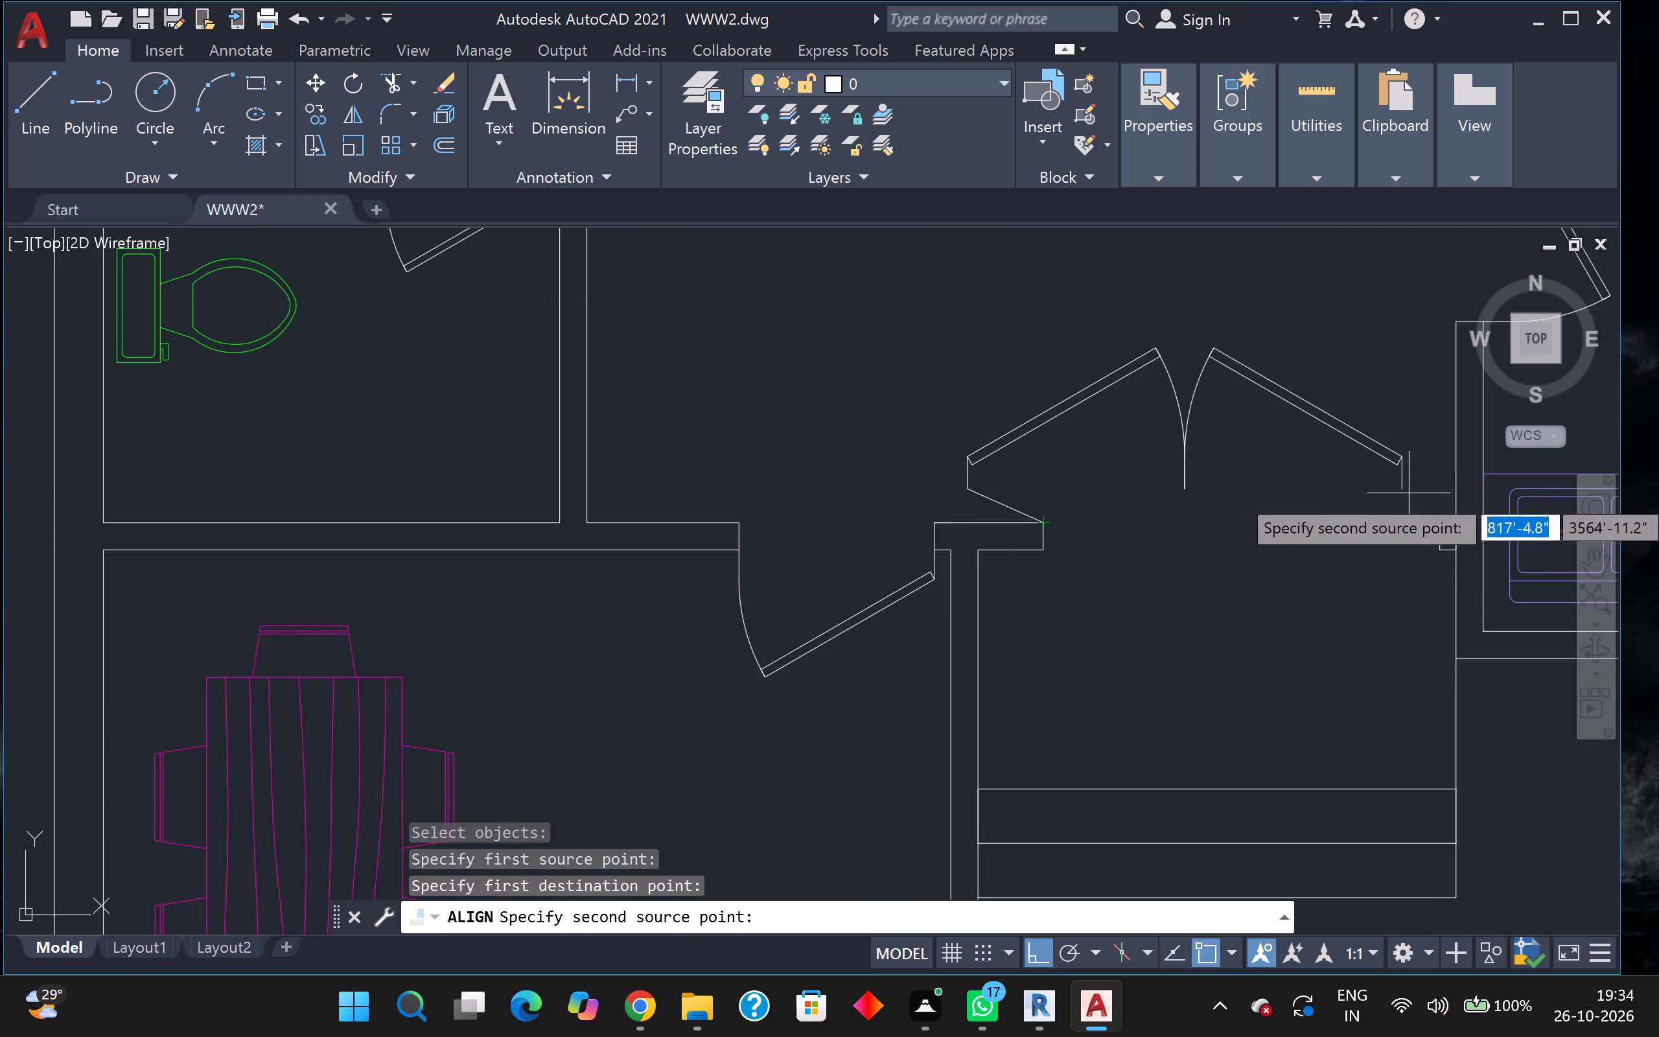
left_click(1391, 493)
left_click(1428, 528)
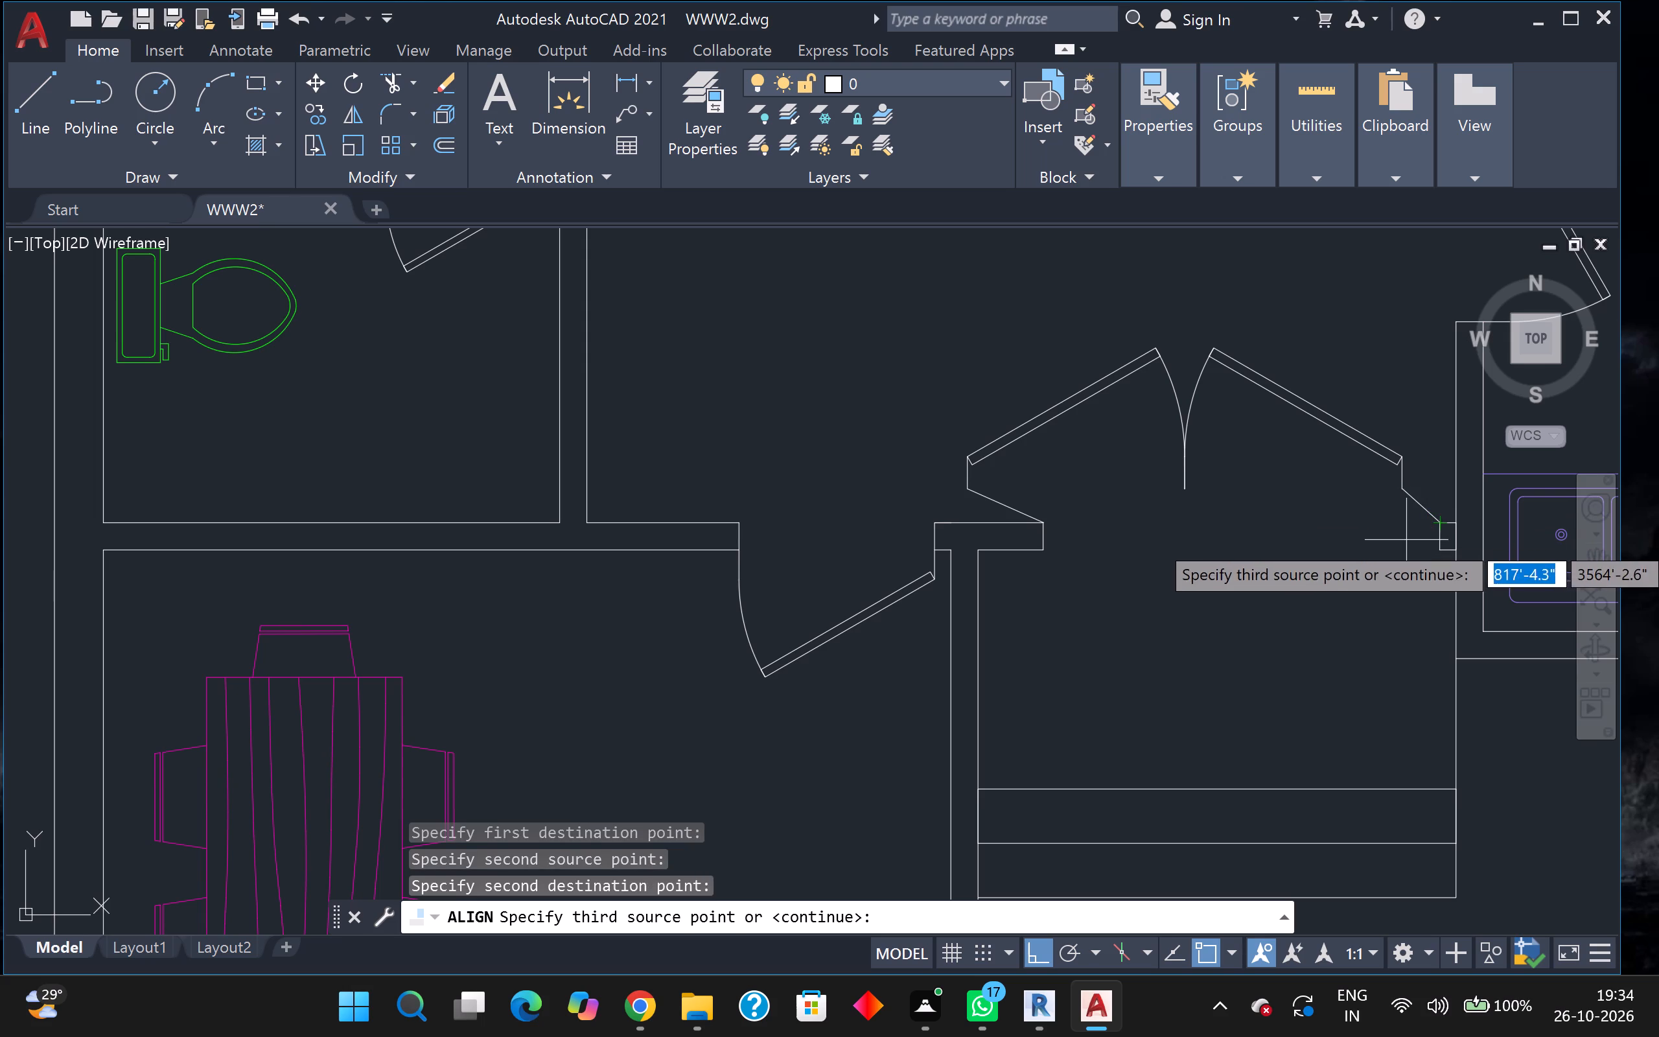
key("Return")
left_click_drag(1385, 597, 1406, 540)
Examine how the double door fits its opening and check the surrounding kitchen, toilet and dining areas of the new plan.
scroll(1349, 561, "down", 1)
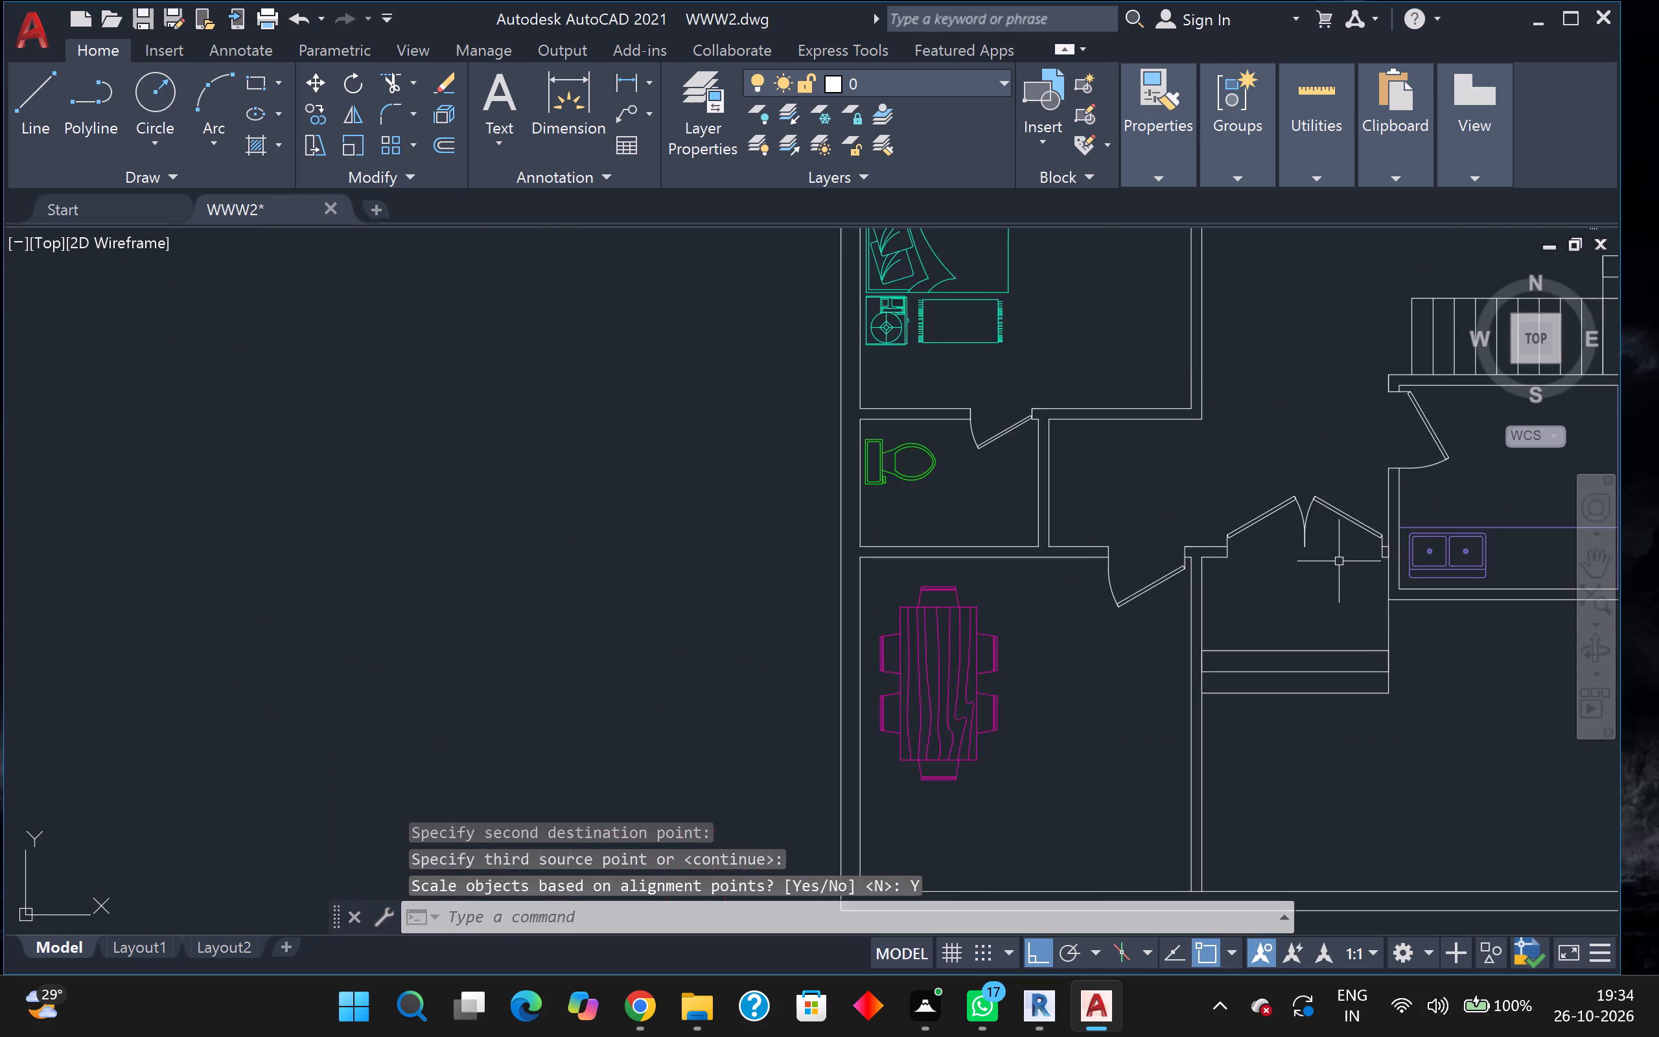
scroll(1339, 561, "down", 2)
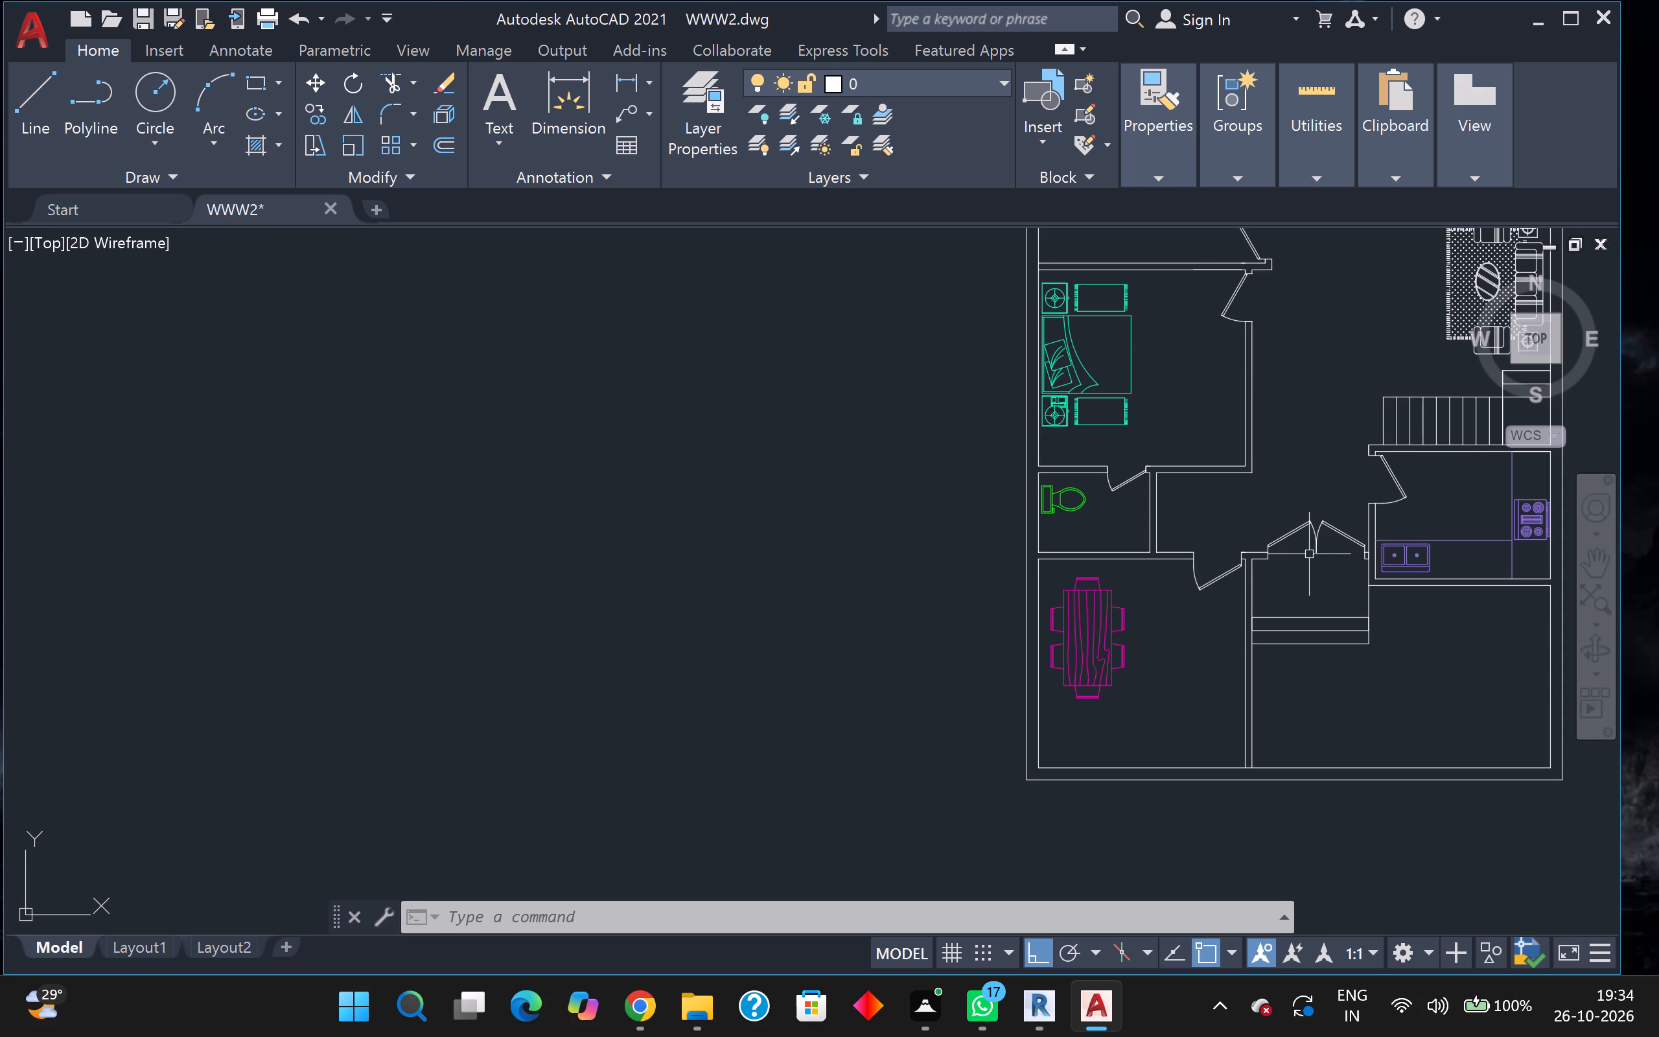
scroll(1290, 555, "down", 1)
middle_click_drag(1290, 555, 1056, 571)
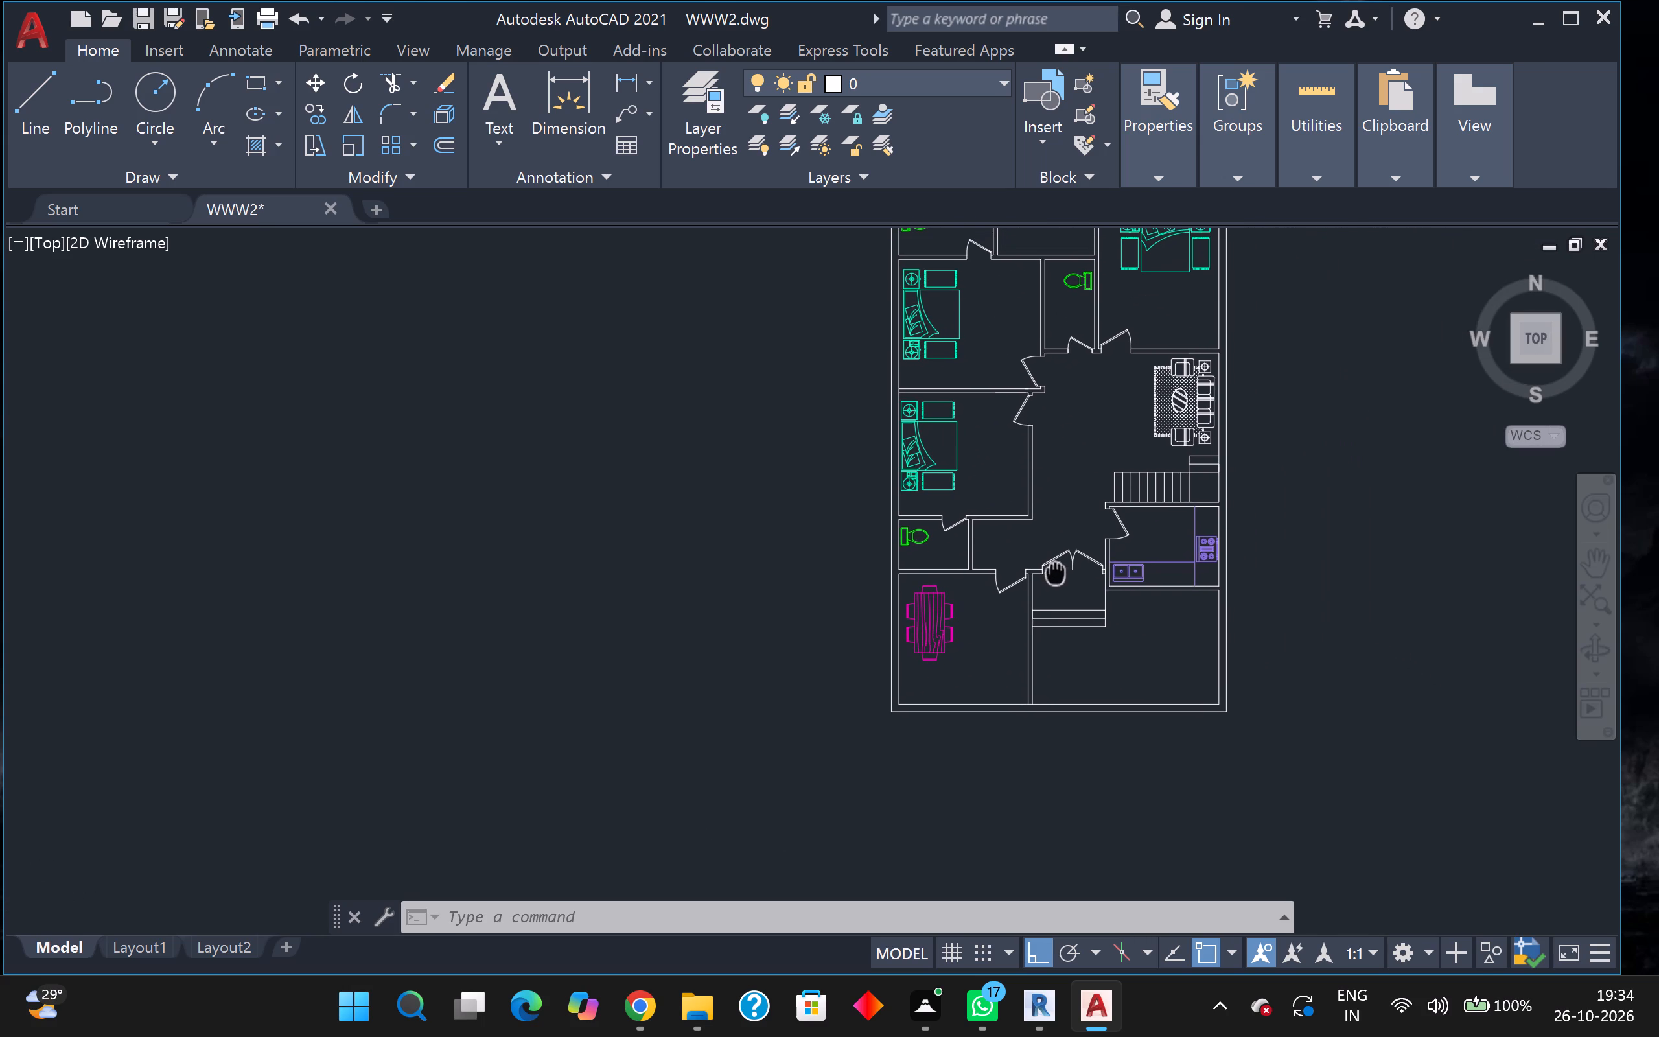
scroll(1074, 578, "up", 2)
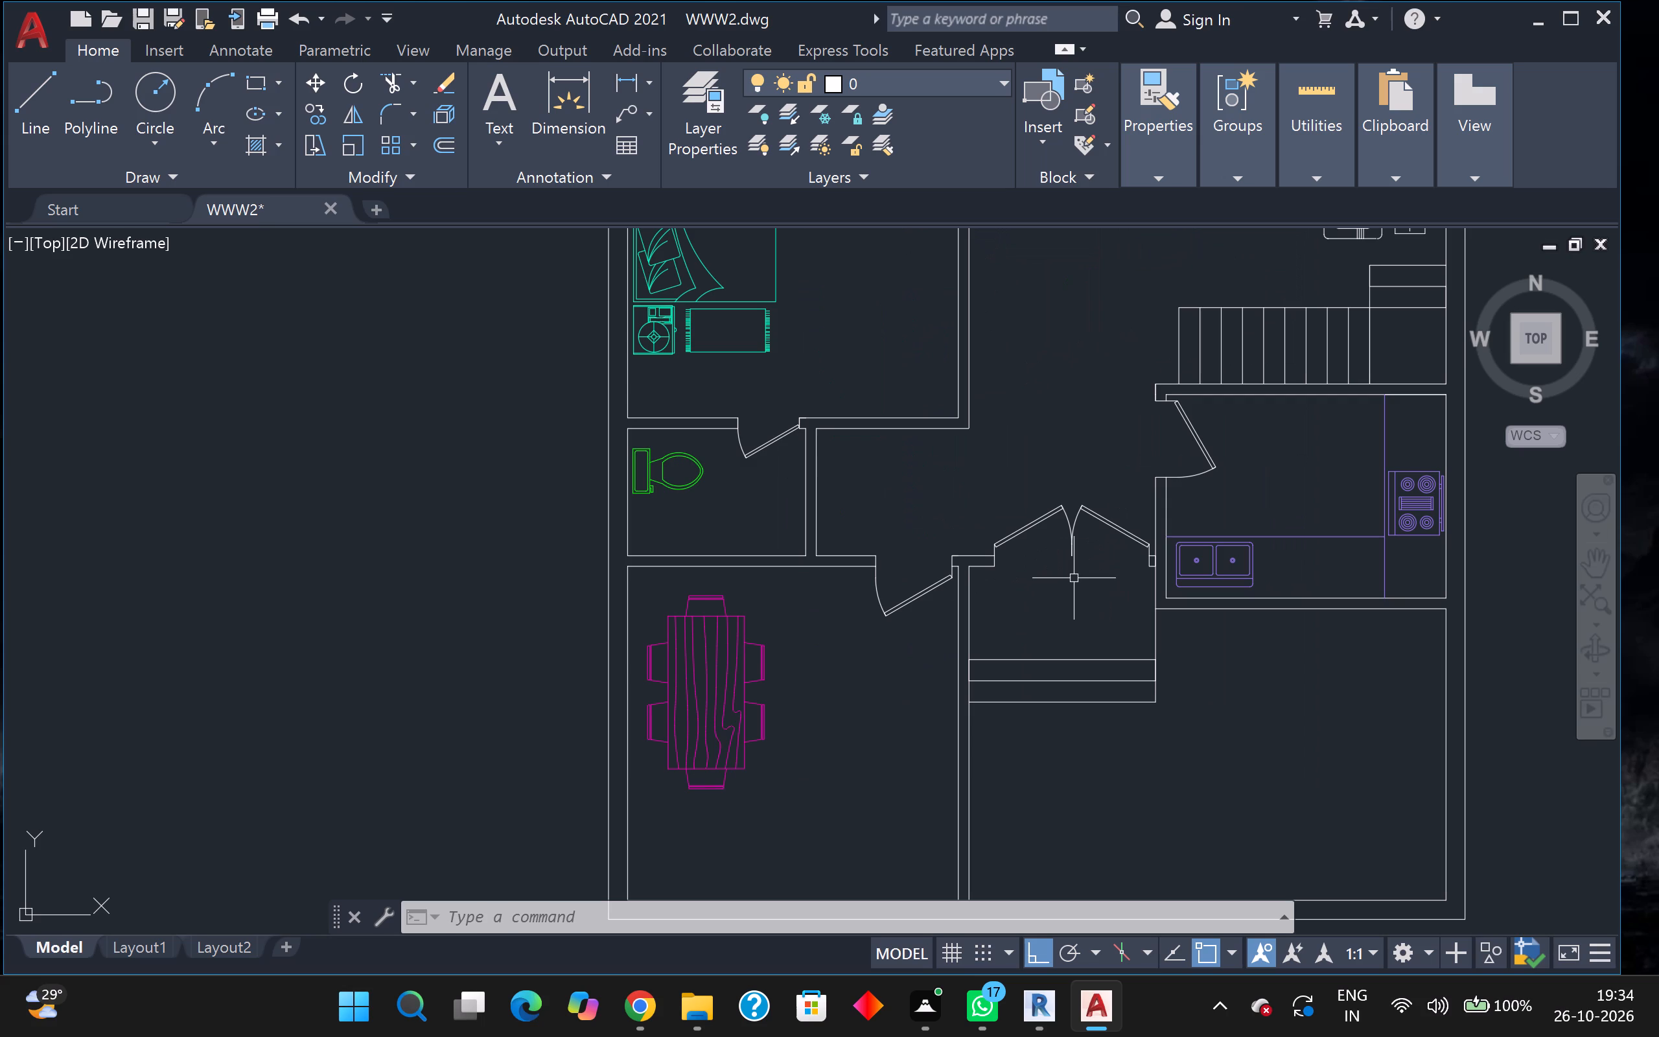
scroll(1074, 578, "up", 4)
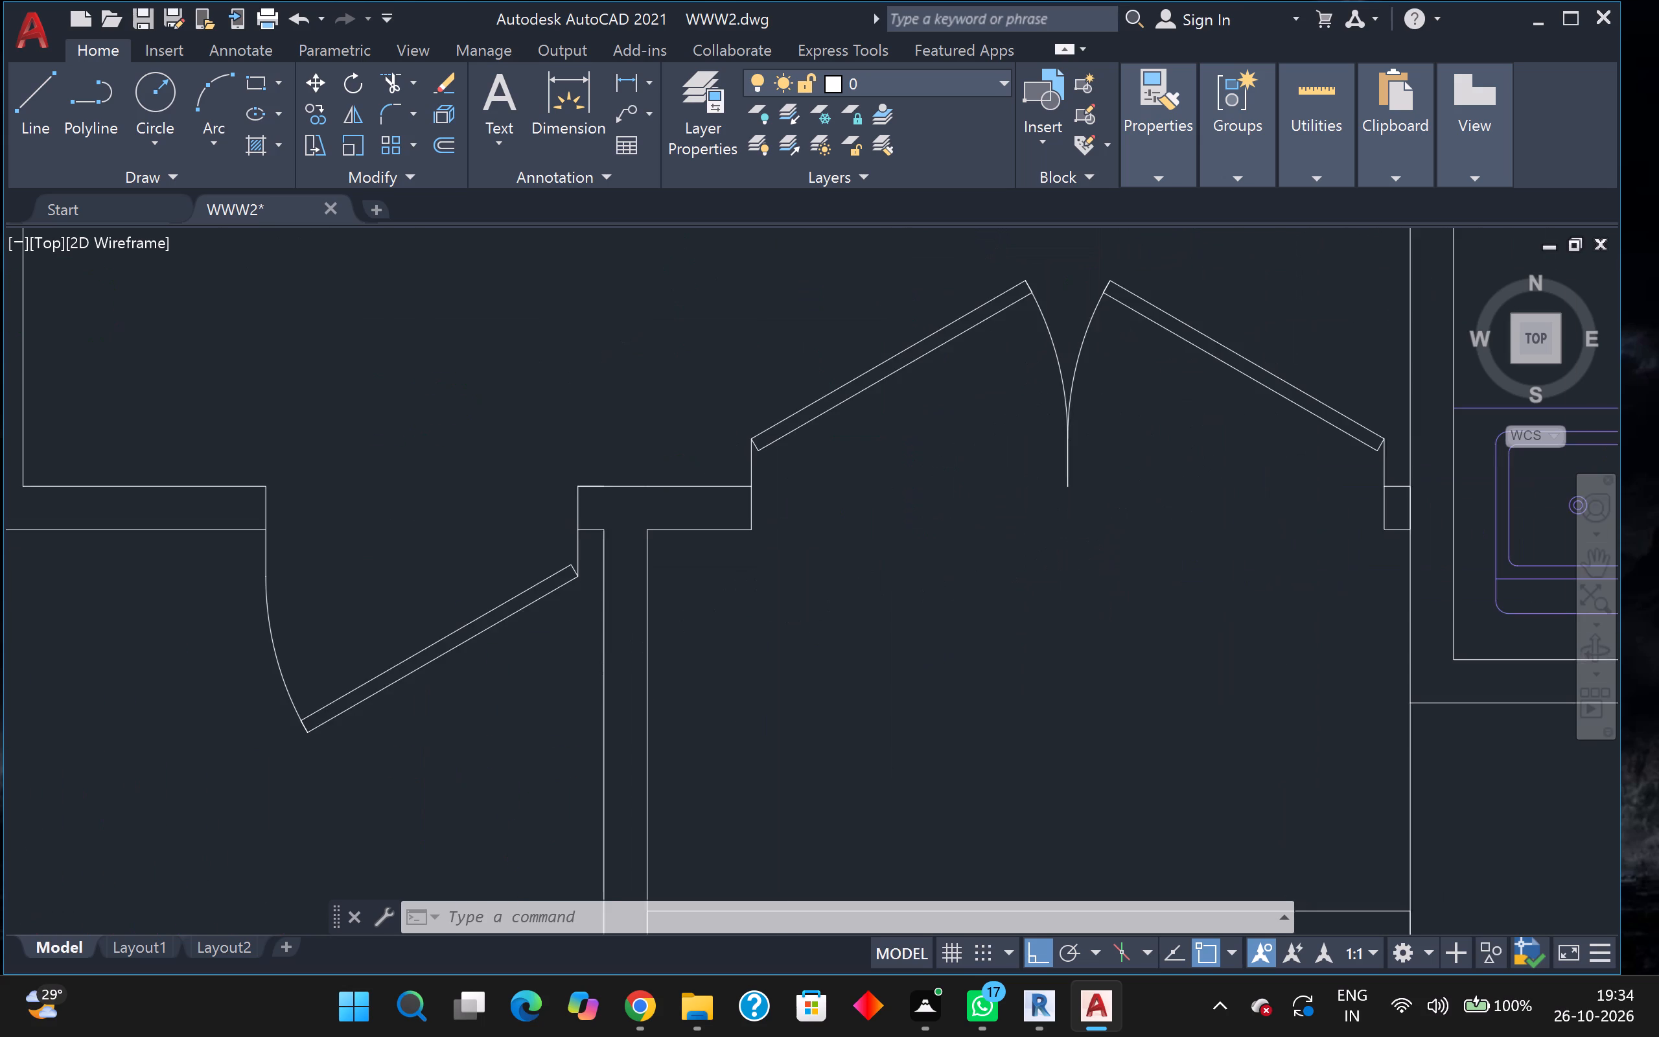
scroll(1074, 577, "down", 3)
scroll(1240, 553, "up", 4)
scroll(1221, 550, "down", 3)
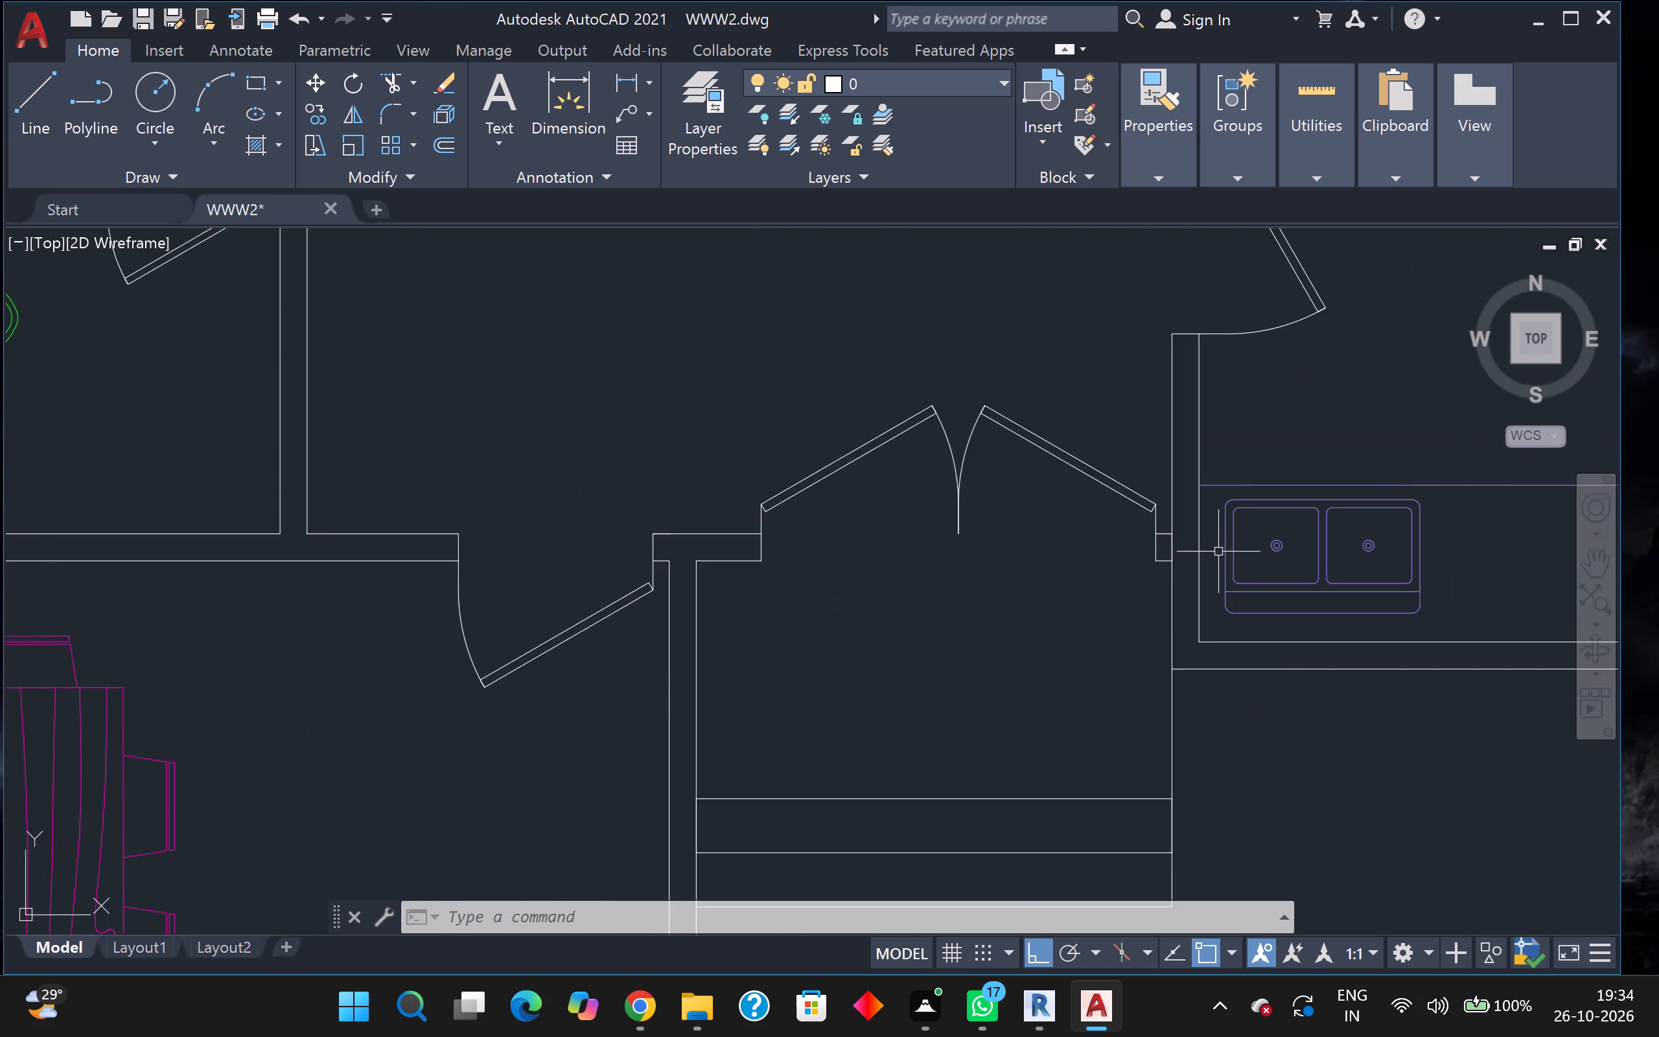
scroll(1218, 552, "down", 1)
middle_click_drag(1369, 504, 1336, 523)
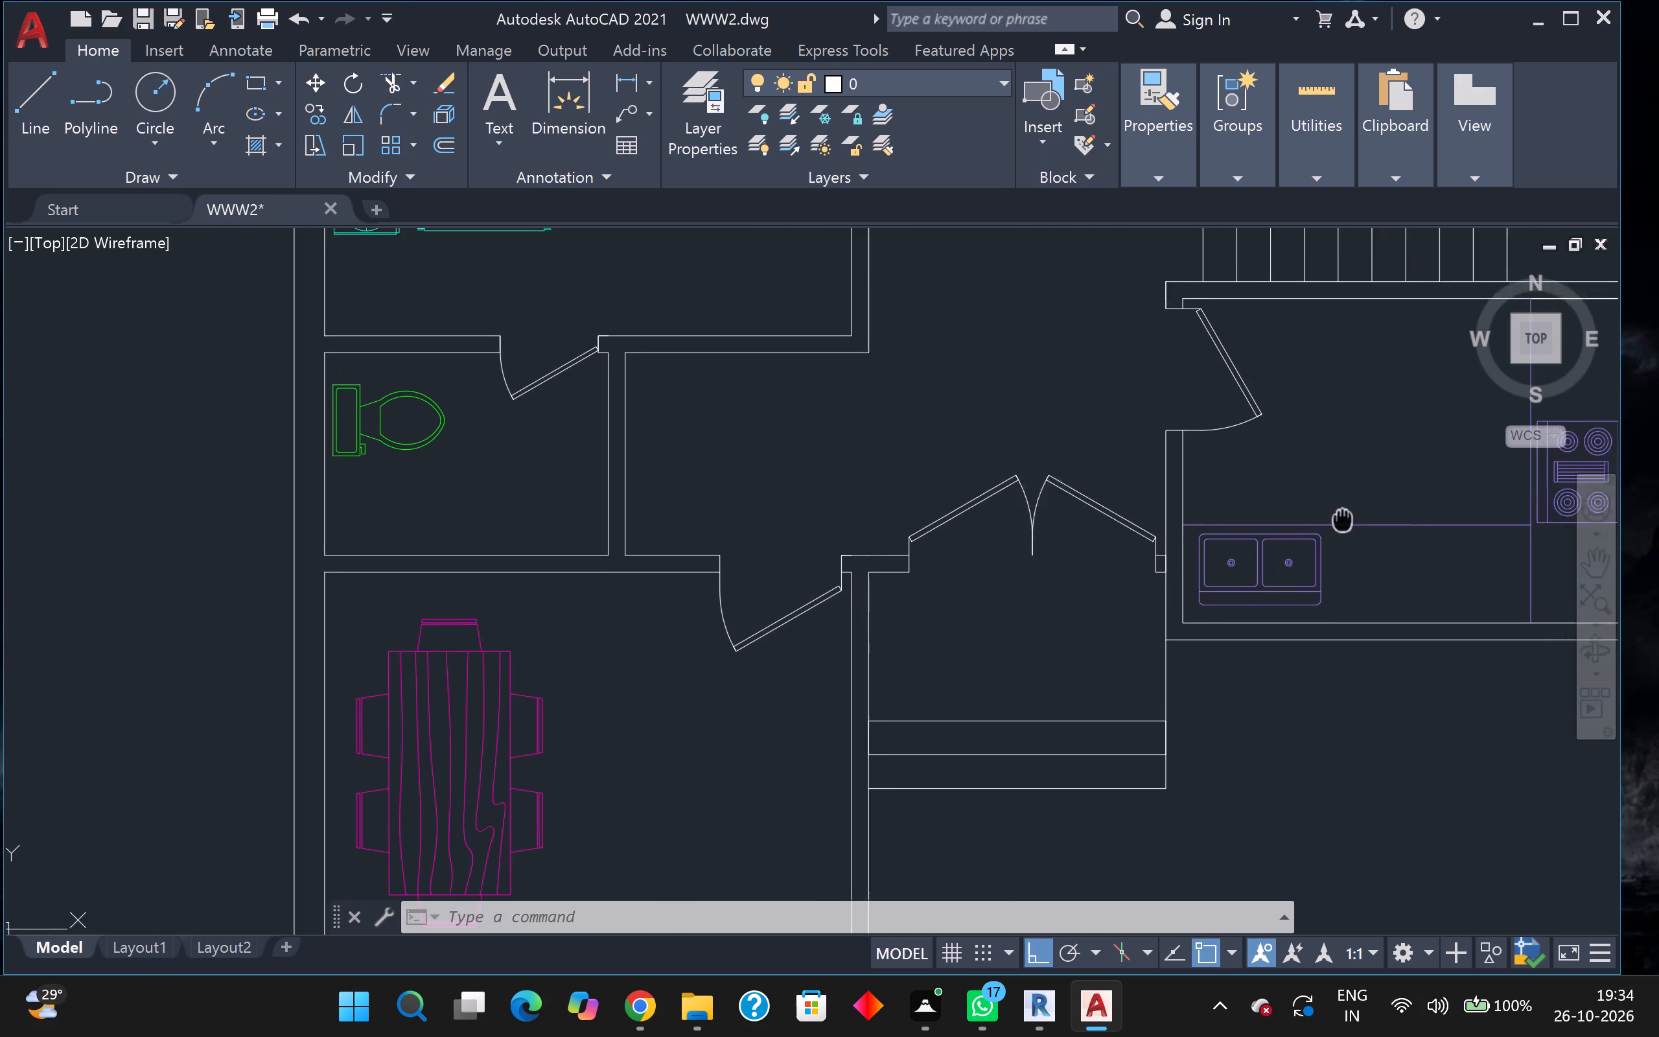
middle_click_drag(1336, 523, 1122, 539)
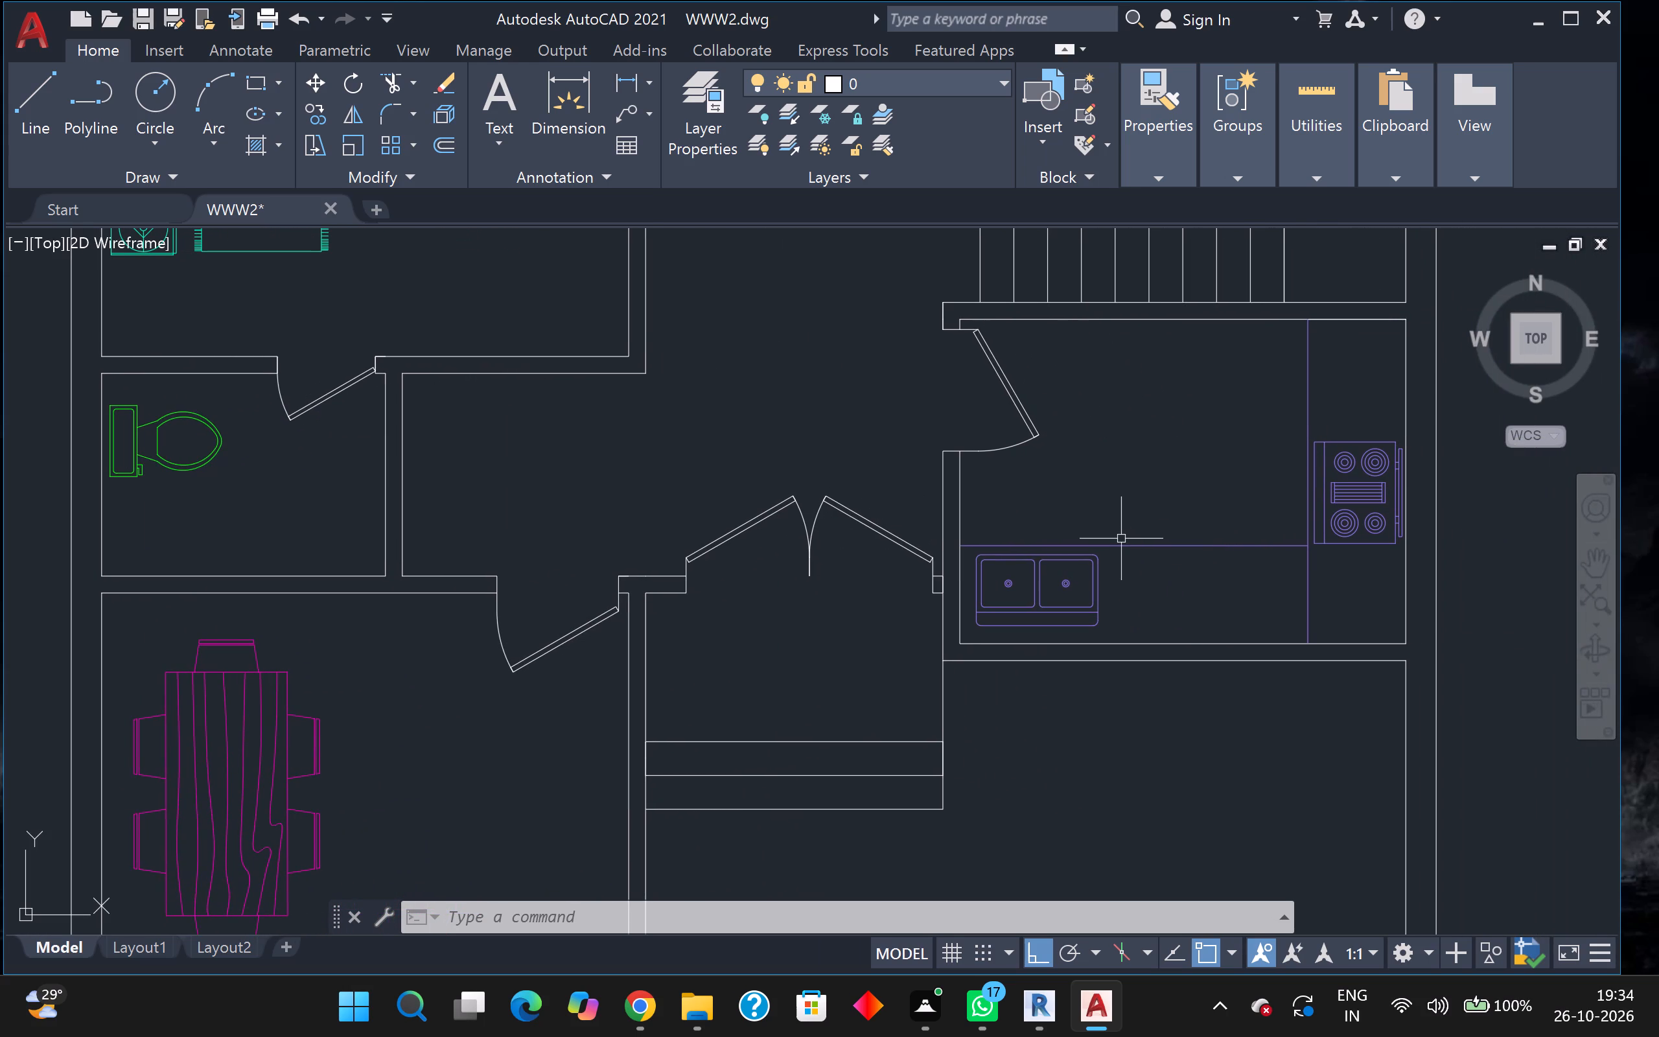
scroll(1121, 539, "up", 1)
scroll(1121, 539, "down", 2)
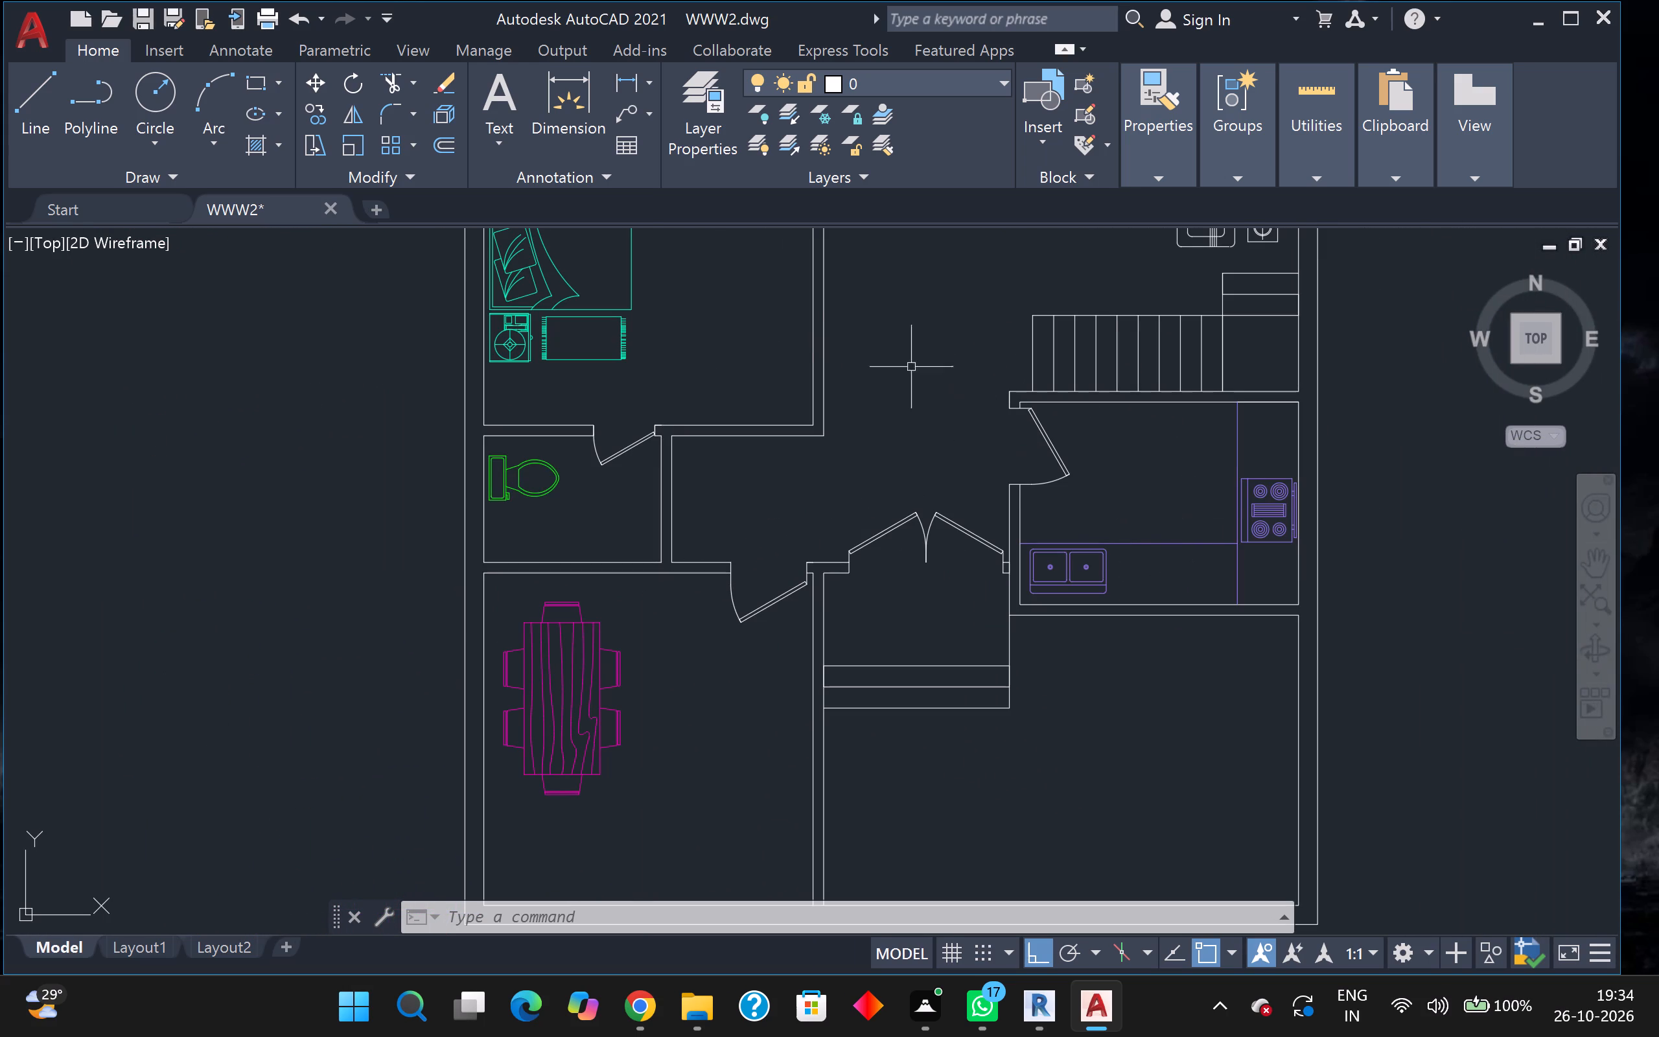
Trim off the part of the east counter's edge line that crosses the south counter in the kitchen.
left_click_drag(402, 77, 393, 83)
scroll(1294, 607, "up", 1)
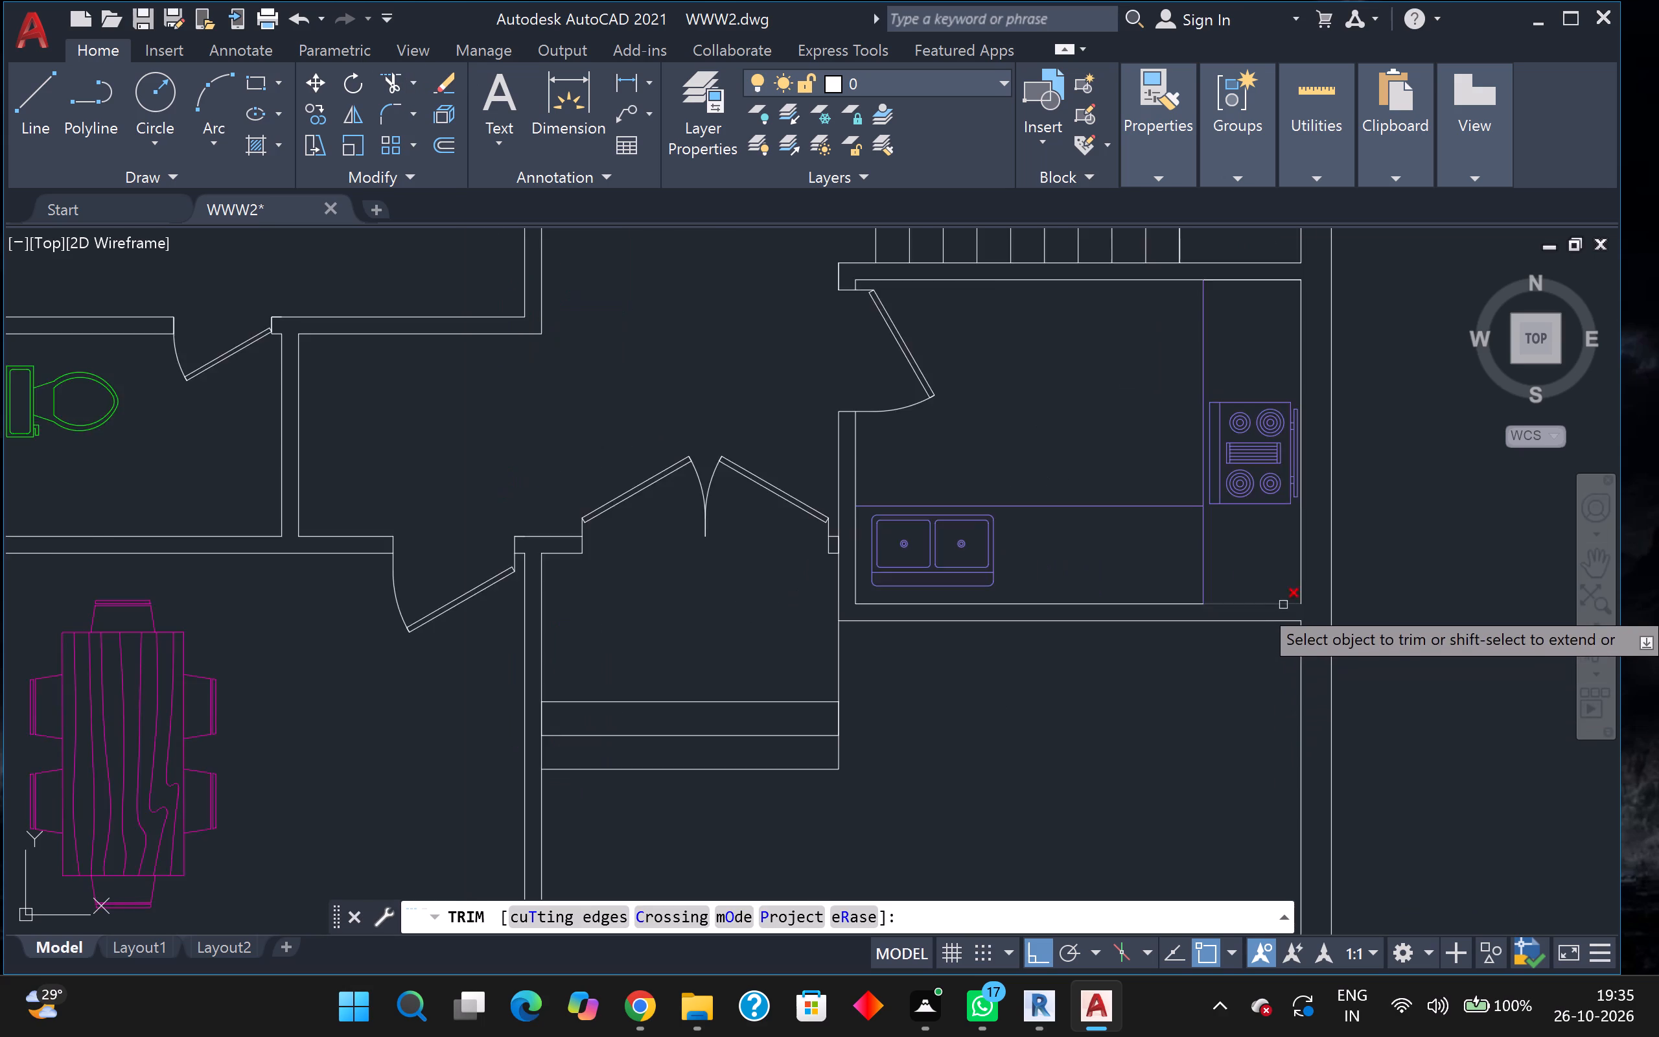
scroll(1282, 605, "up", 1)
left_click_drag(1179, 556, 1165, 553)
left_click(1141, 545)
left_click(1175, 531)
Trim the south wall's inner line between the two faces of the partition east of the dining room.
scroll(1179, 531, "down", 2)
scroll(1131, 632, "down", 1)
middle_click_drag(1131, 632, 1128, 644)
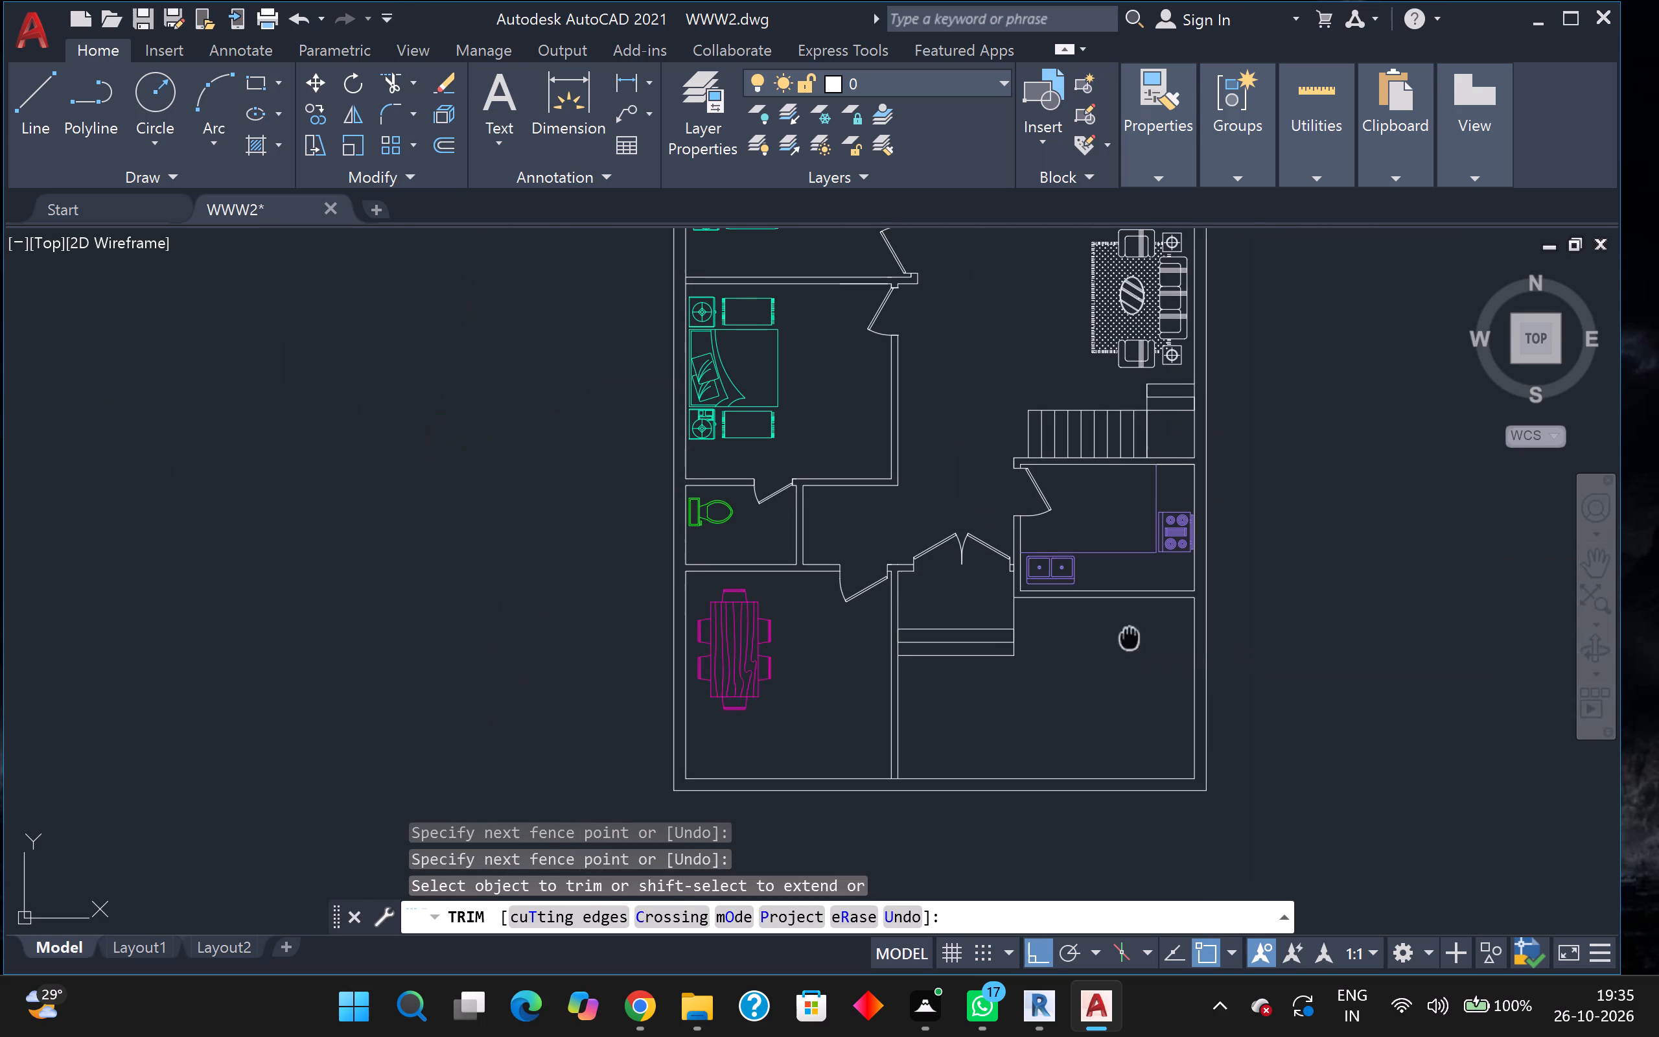
middle_click_drag(1128, 644, 1116, 668)
scroll(925, 797, "up", 1)
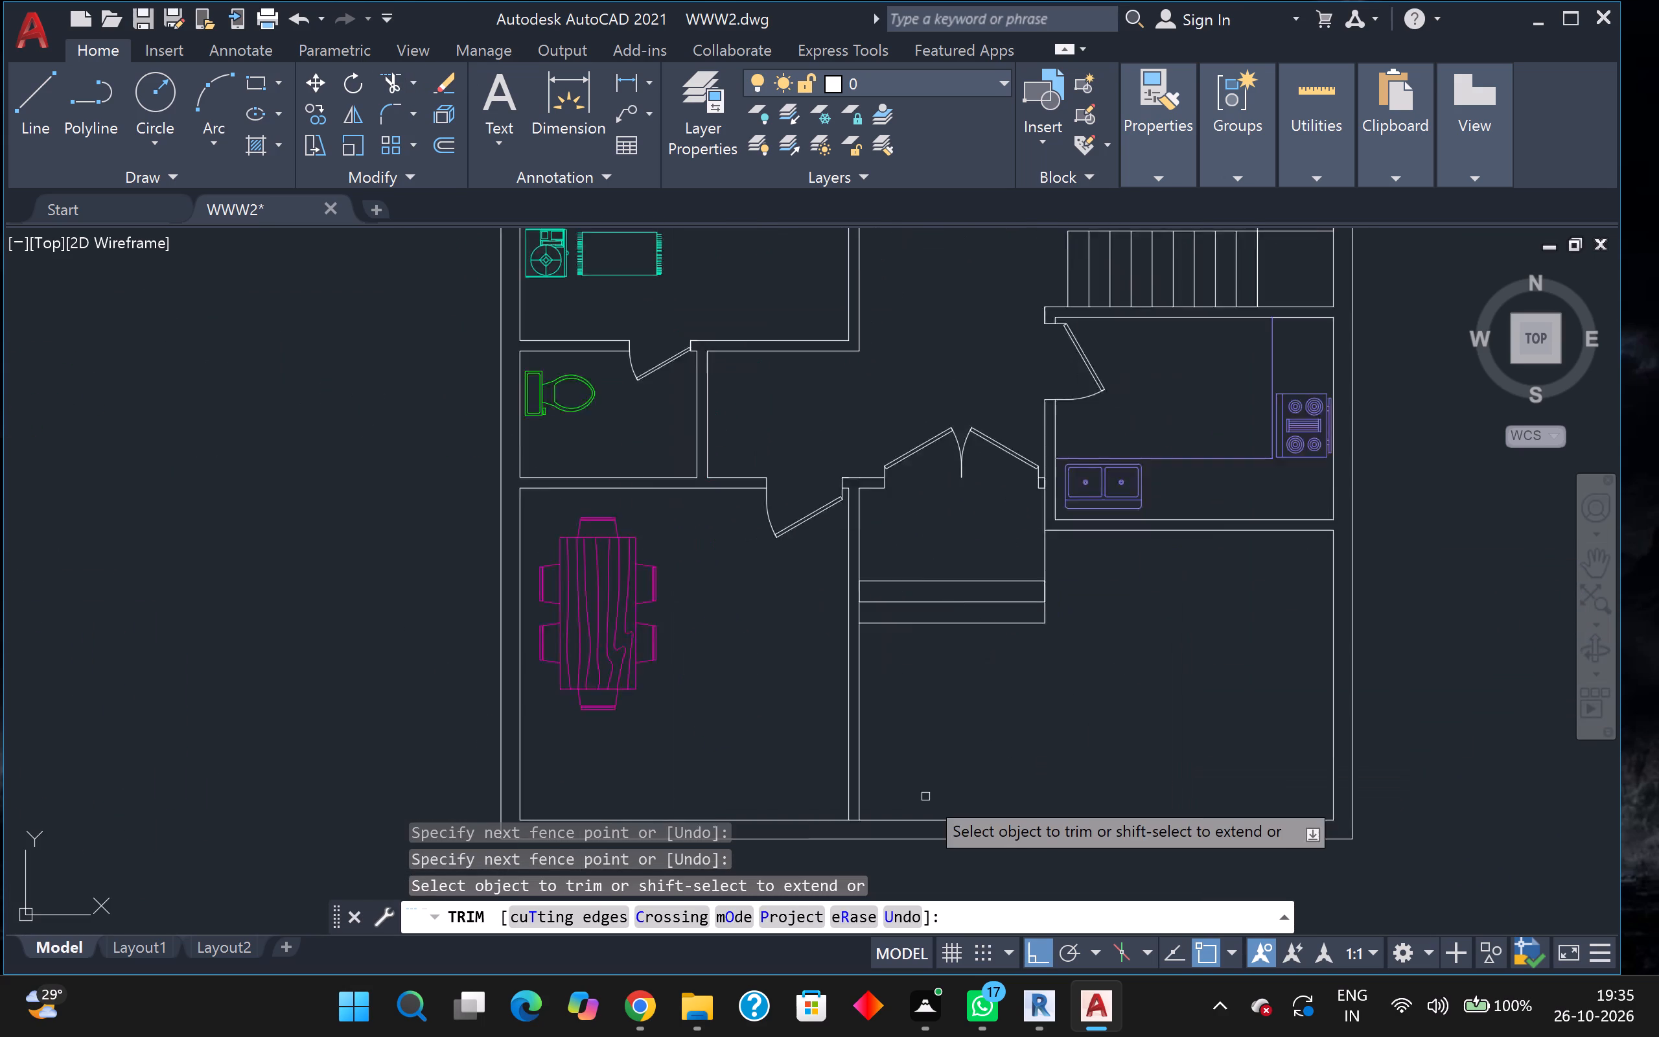
scroll(925, 797, "up", 1)
scroll(870, 798, "up", 1)
middle_click_drag(870, 798, 1174, 653)
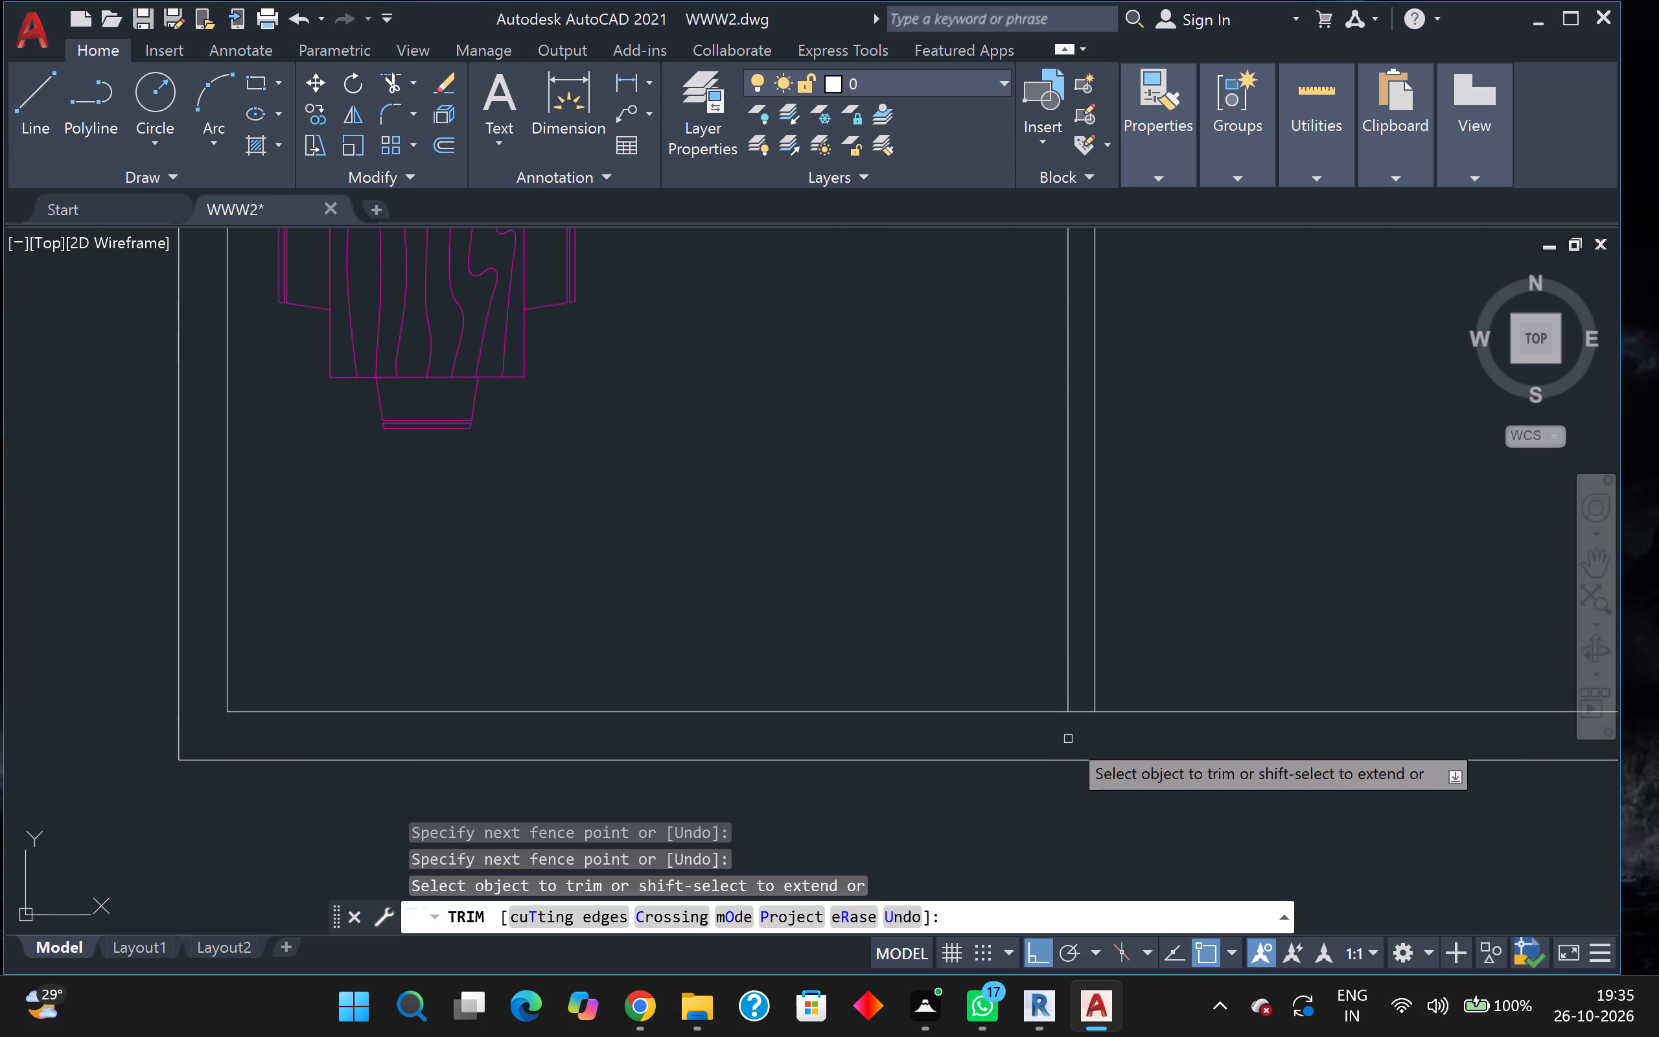
scroll(1066, 740, "up", 2)
left_click(1097, 672)
Trim the west wall's inner line between the two faces of the partition separating the two west bedrooms.
scroll(1098, 669, "down", 3)
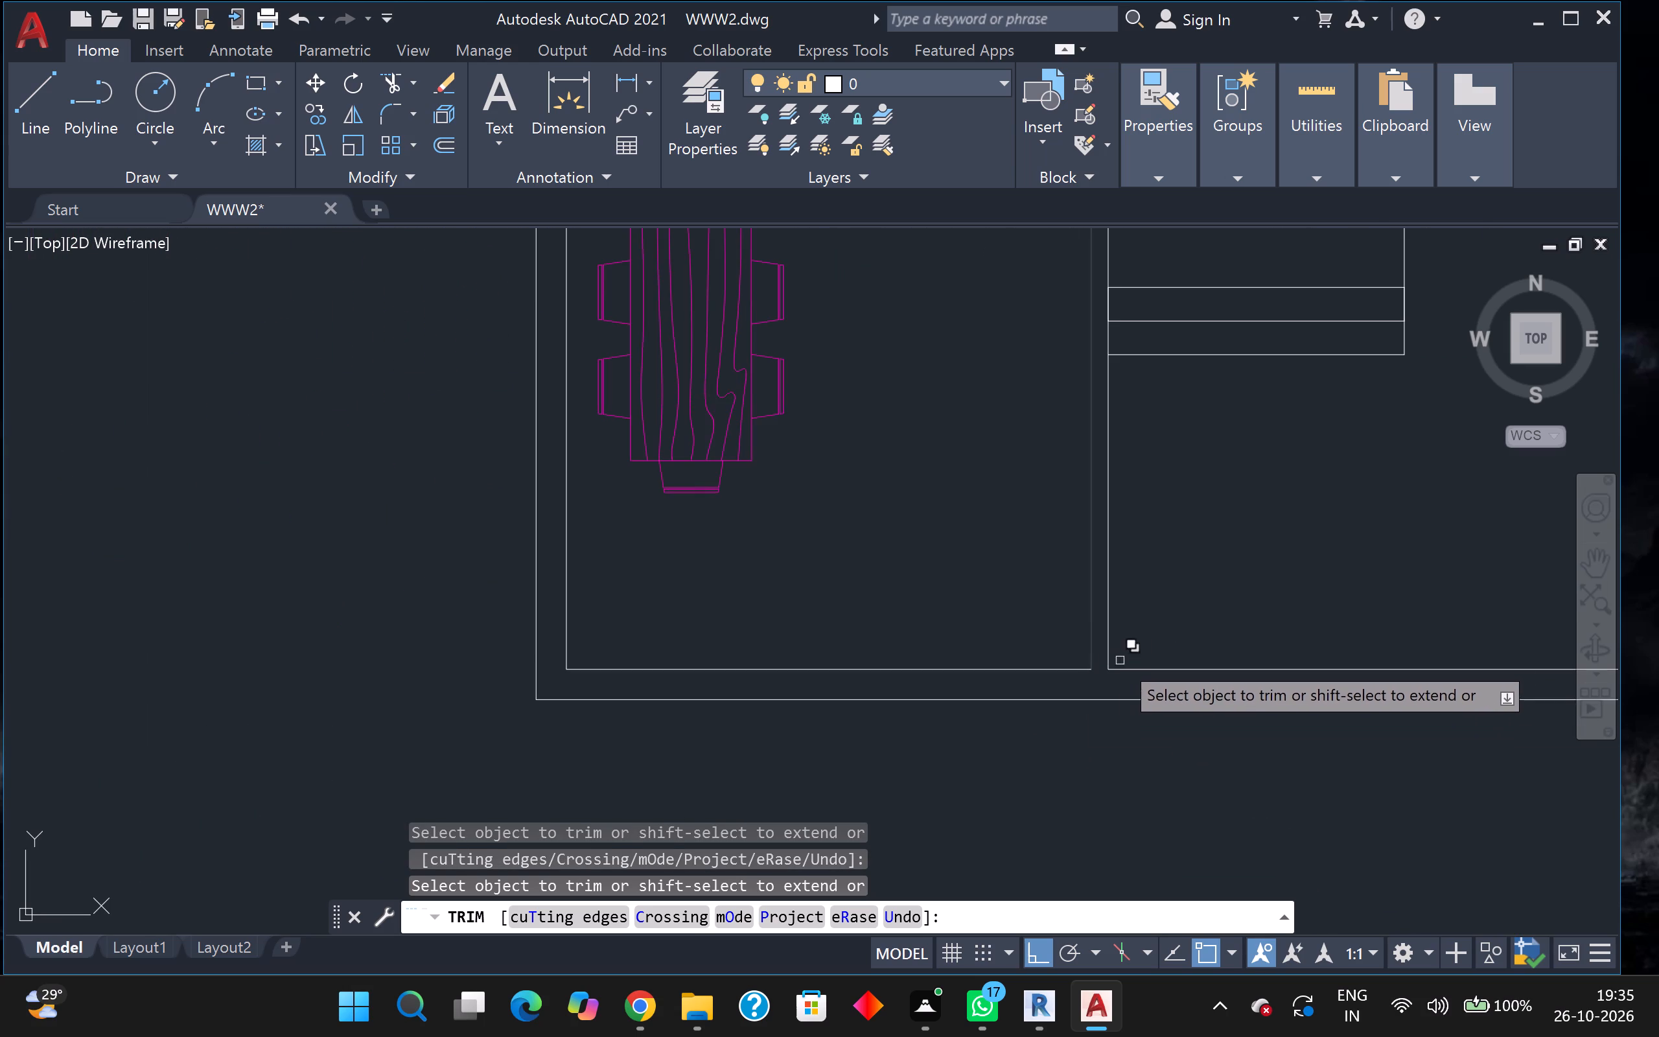
middle_click_drag(1191, 588, 1021, 835)
scroll(1060, 758, "down", 2)
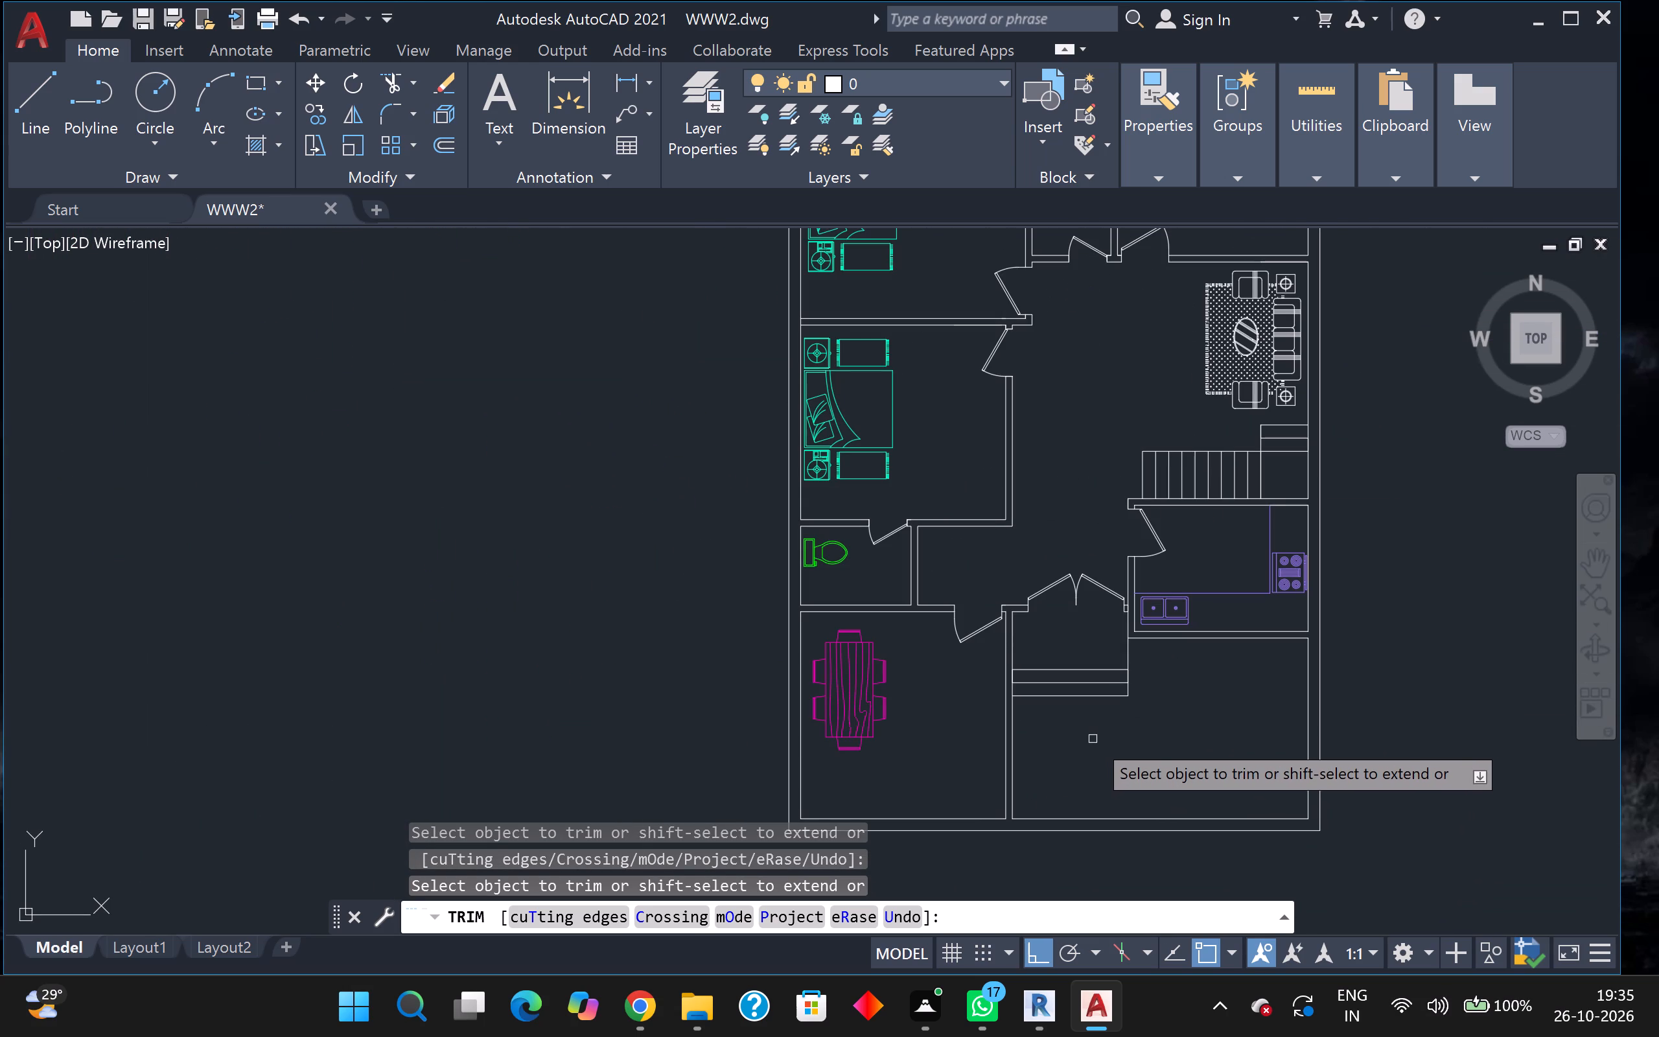
scroll(1100, 736, "down", 1)
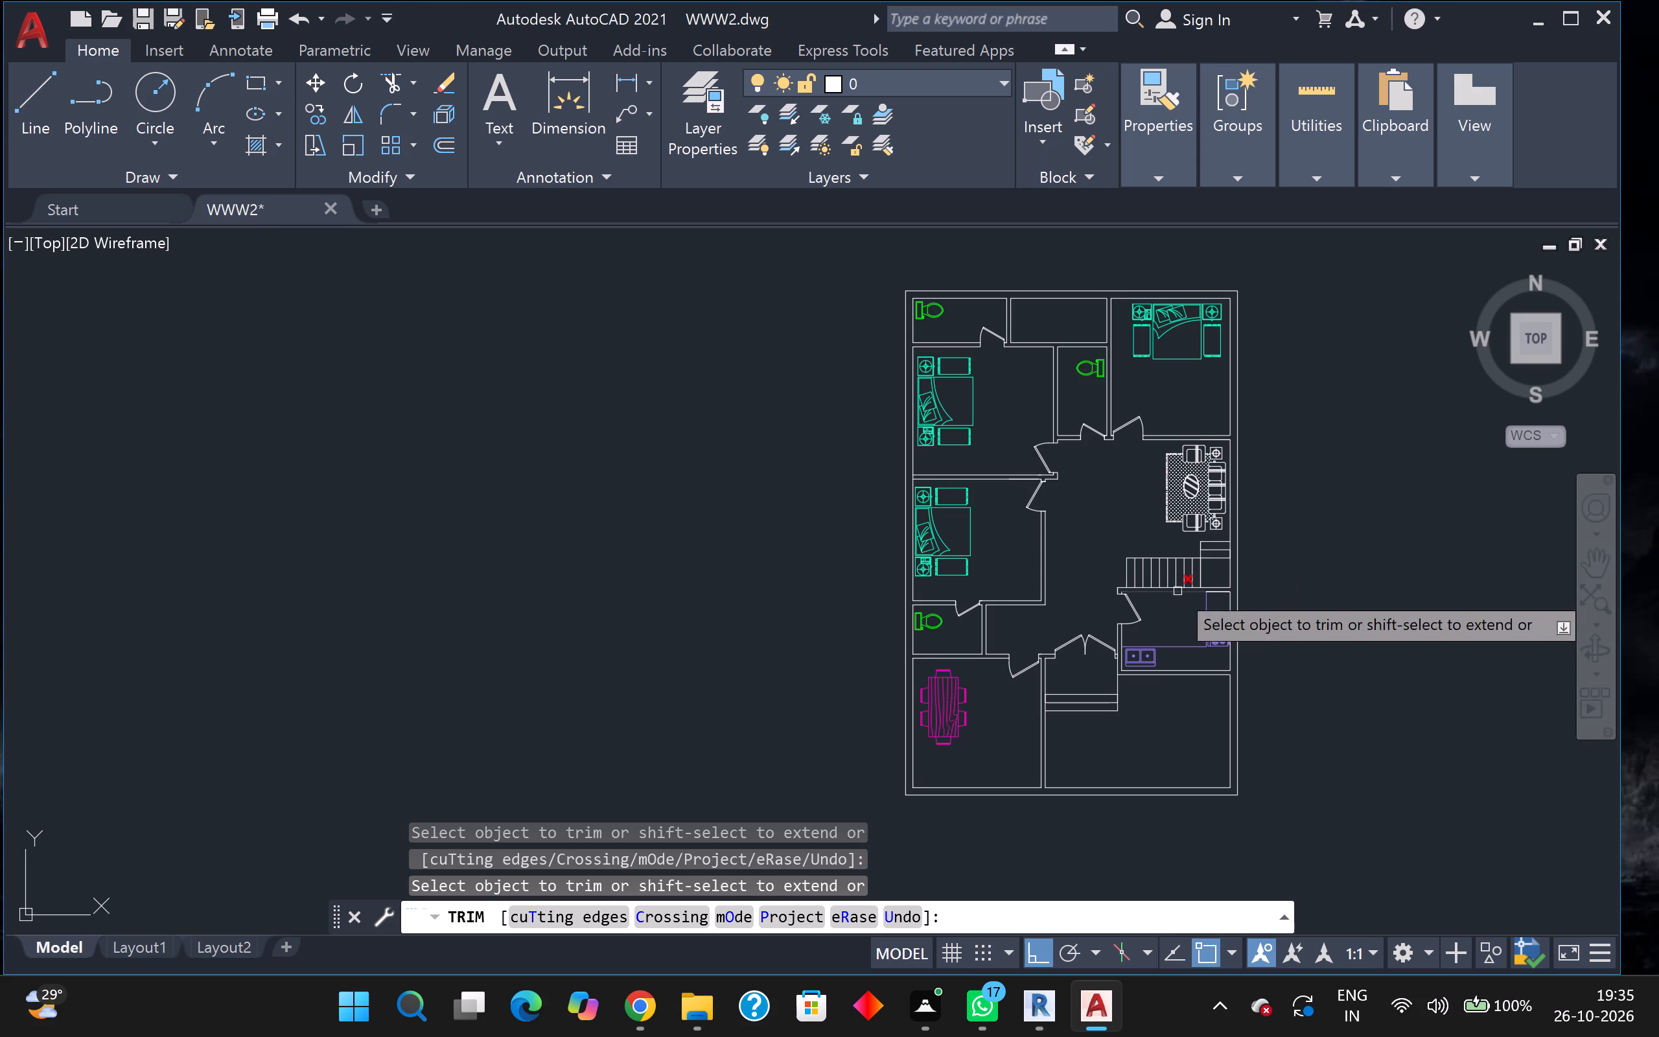
scroll(841, 481, "up", 1)
scroll(942, 481, "up", 5)
left_click(930, 518)
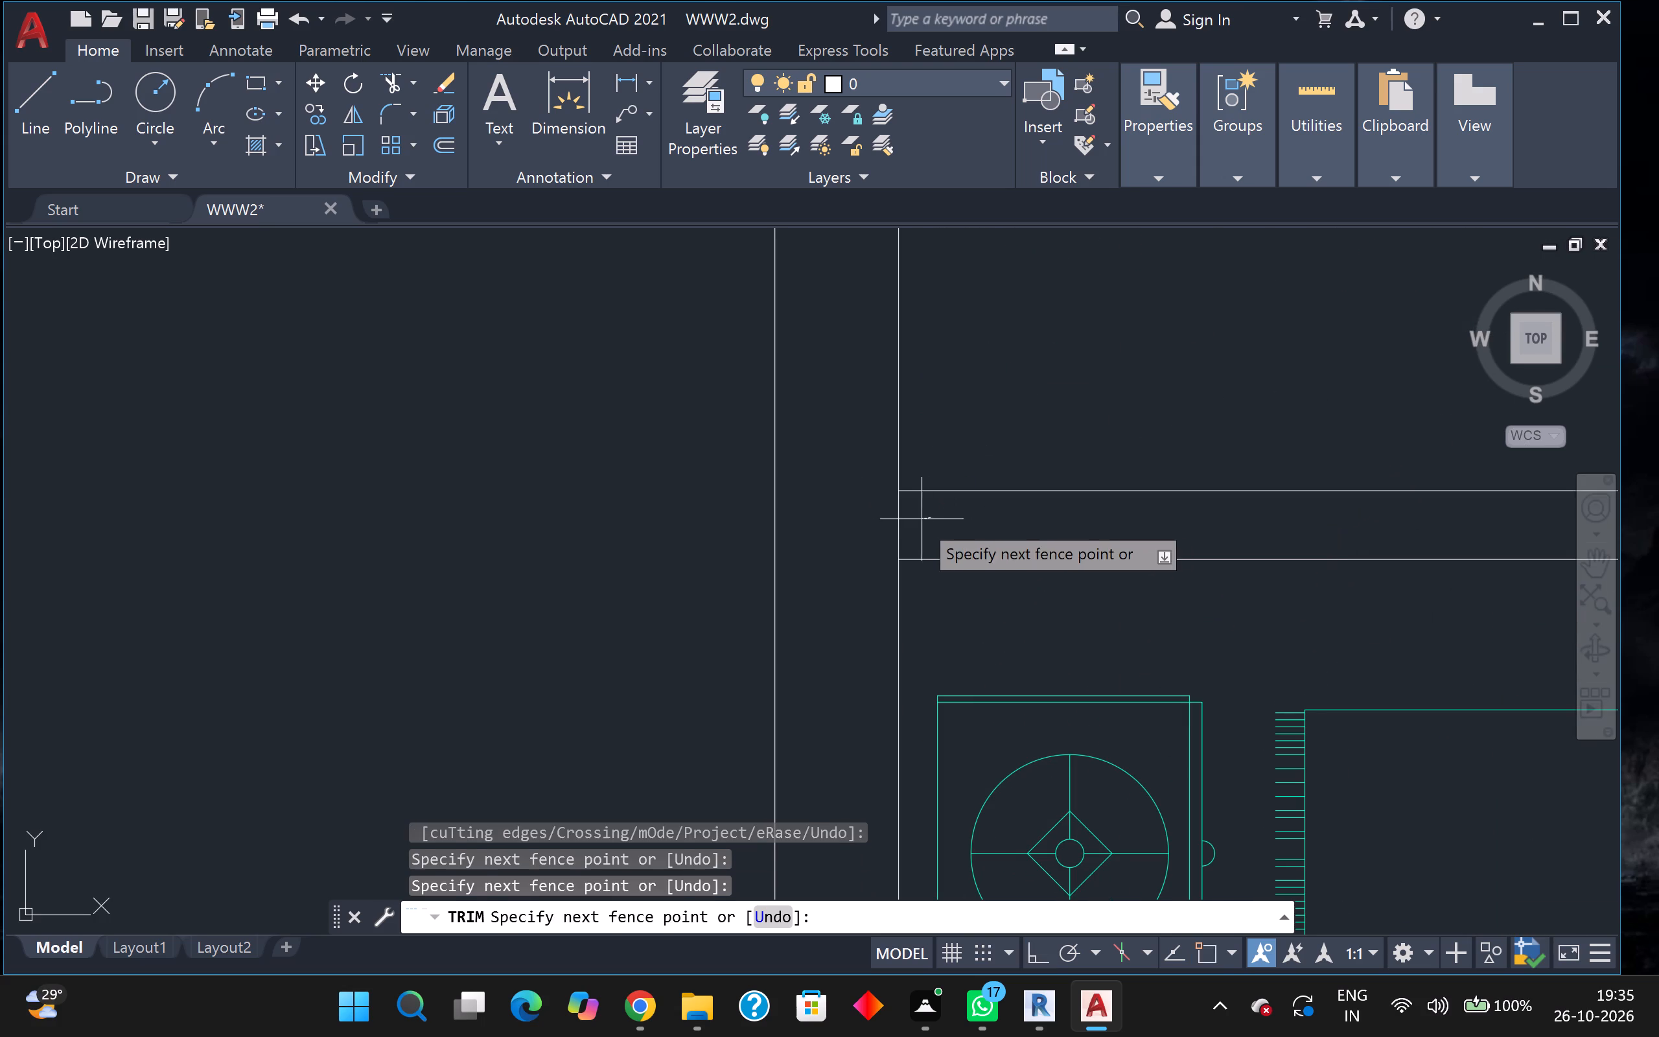
left_click(877, 526)
scroll(879, 526, "down", 4)
scroll(974, 546, "down", 2)
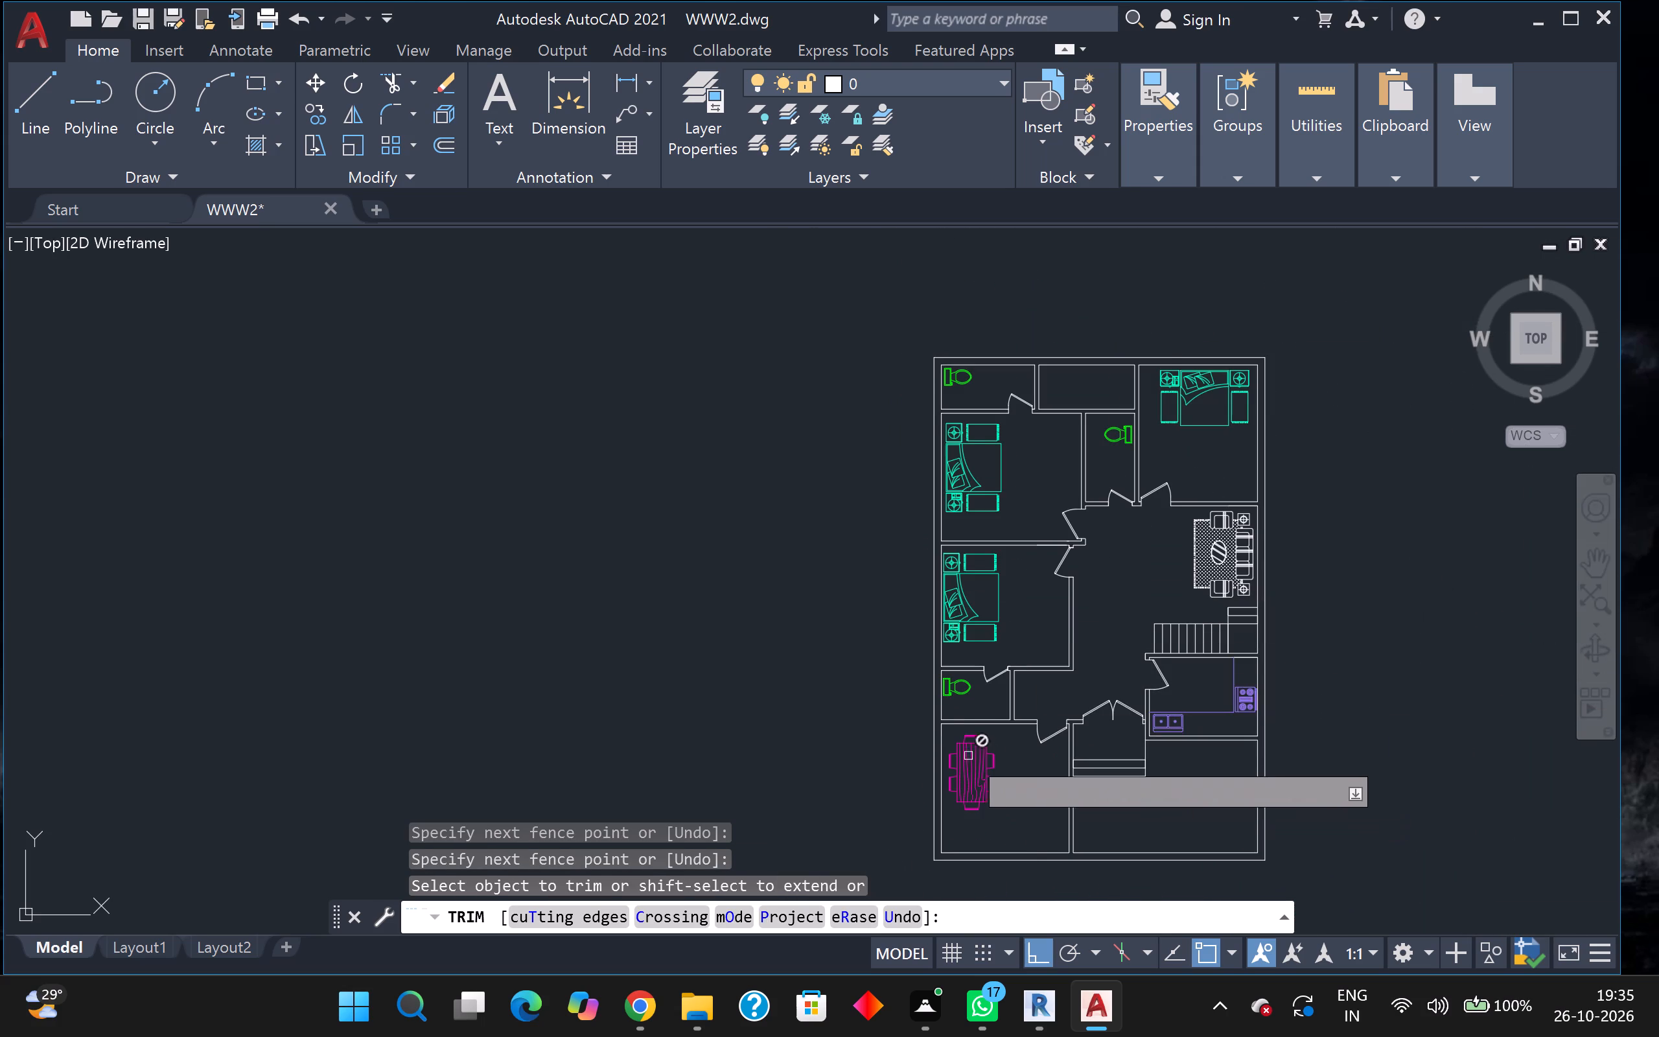
scroll(960, 748, "up", 1)
scroll(924, 660, "up", 2)
scroll(923, 645, "down", 2)
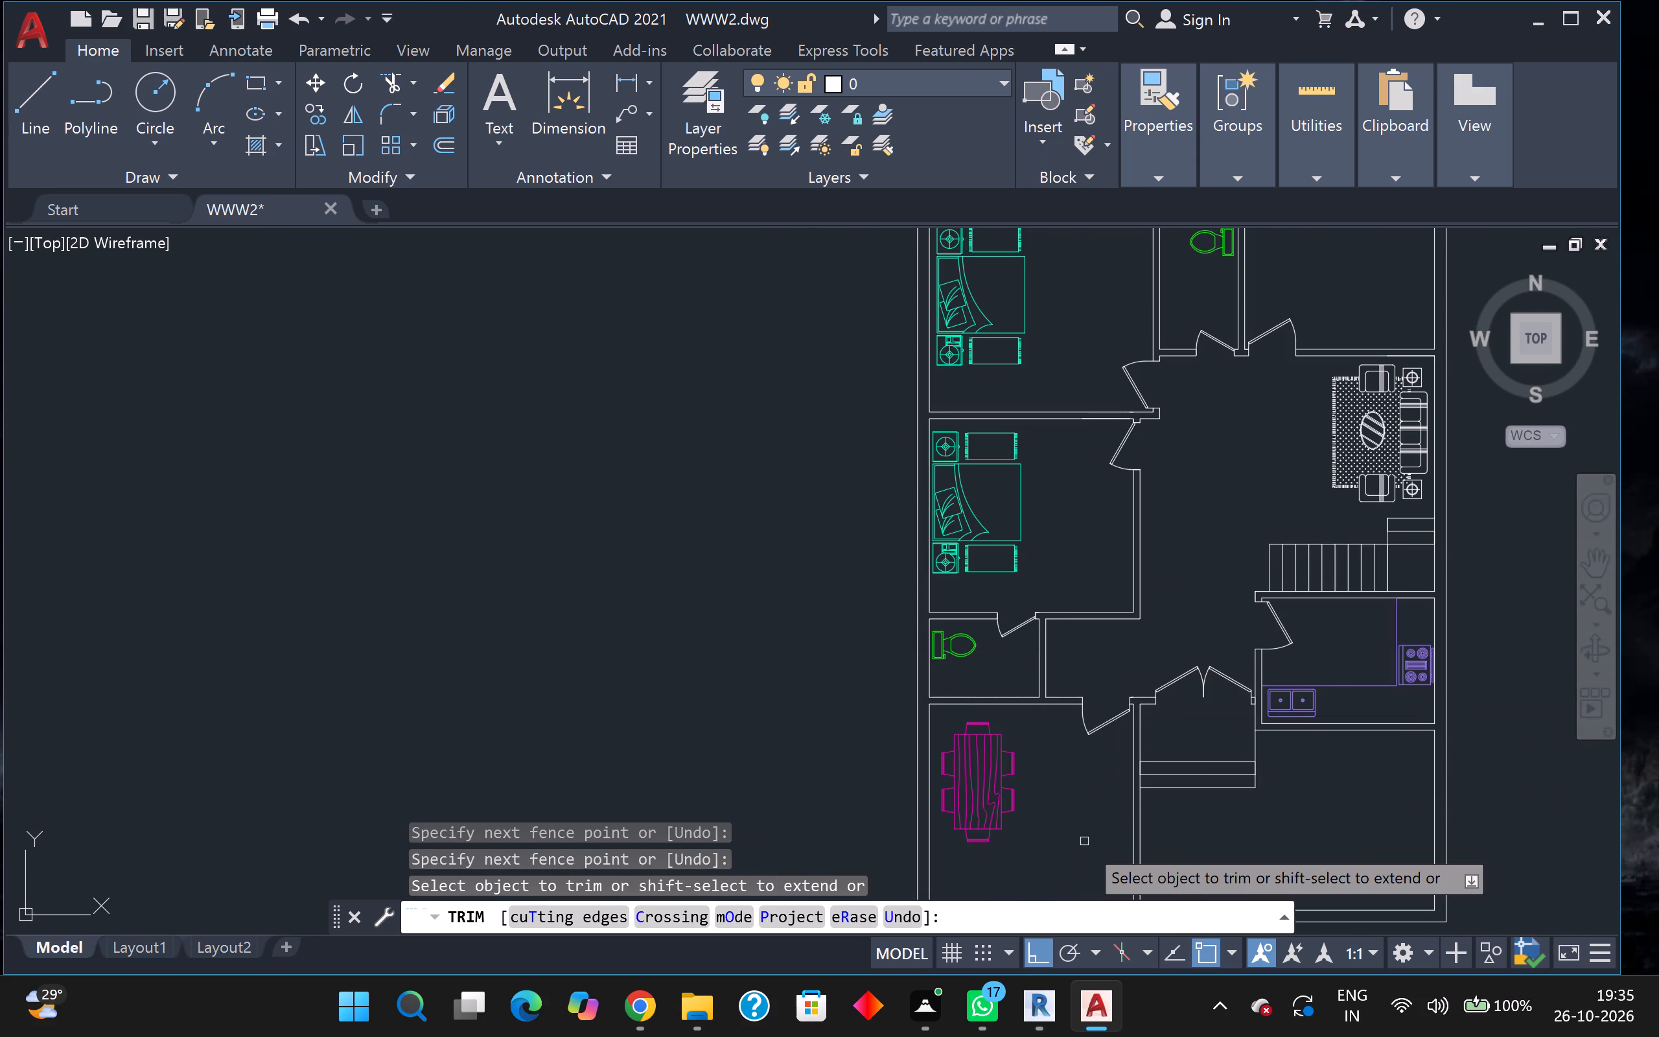
key("Escape")
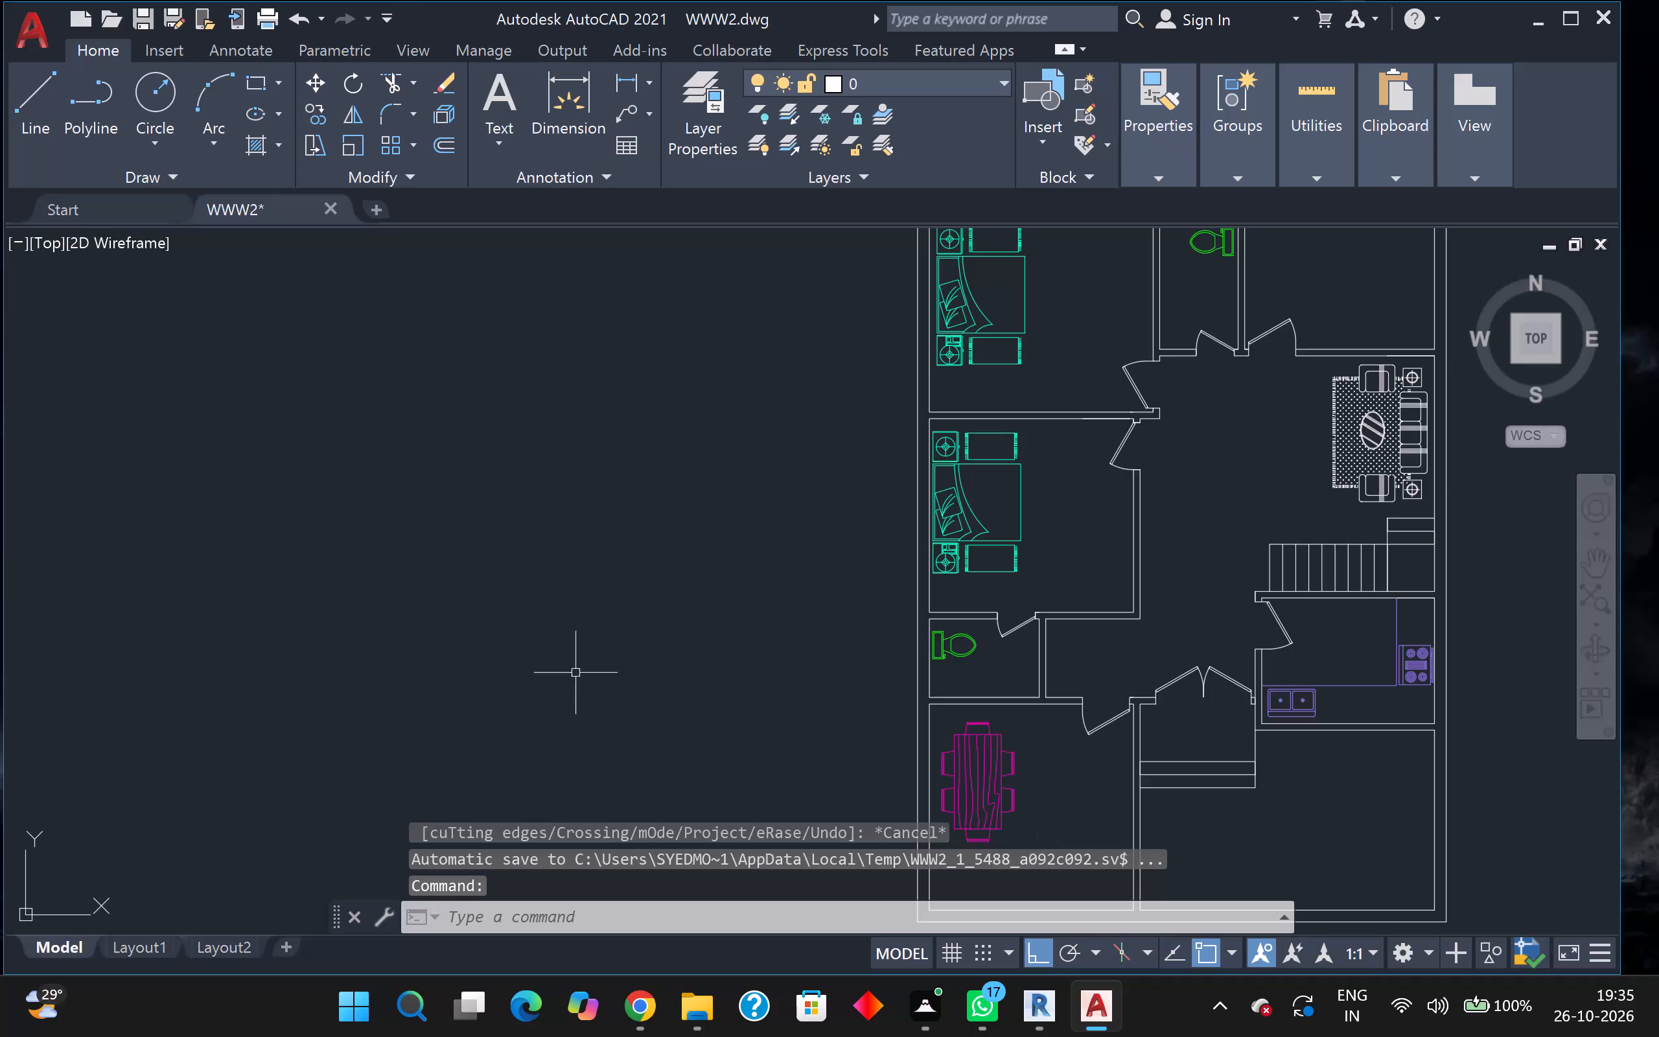
Fill the new plan's walls with a solid hatch in dark grey, colour 99,100,102.
left_click(255, 143)
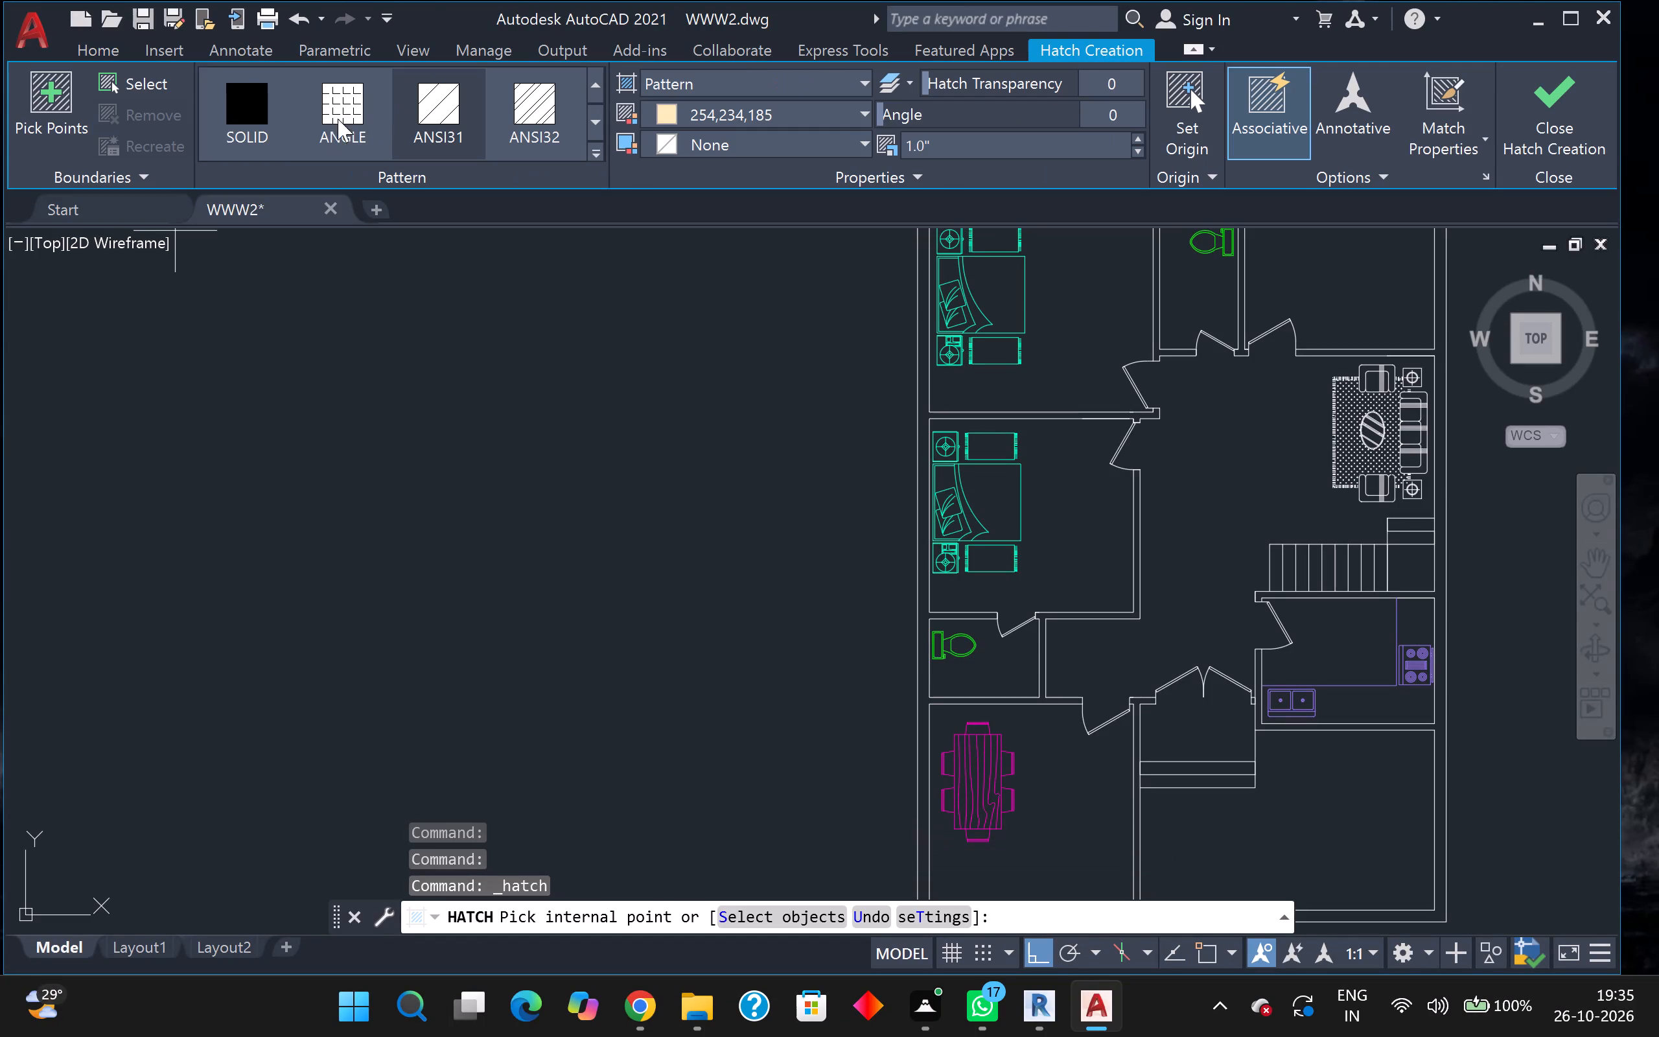
left_click(211, 130)
left_click(839, 102)
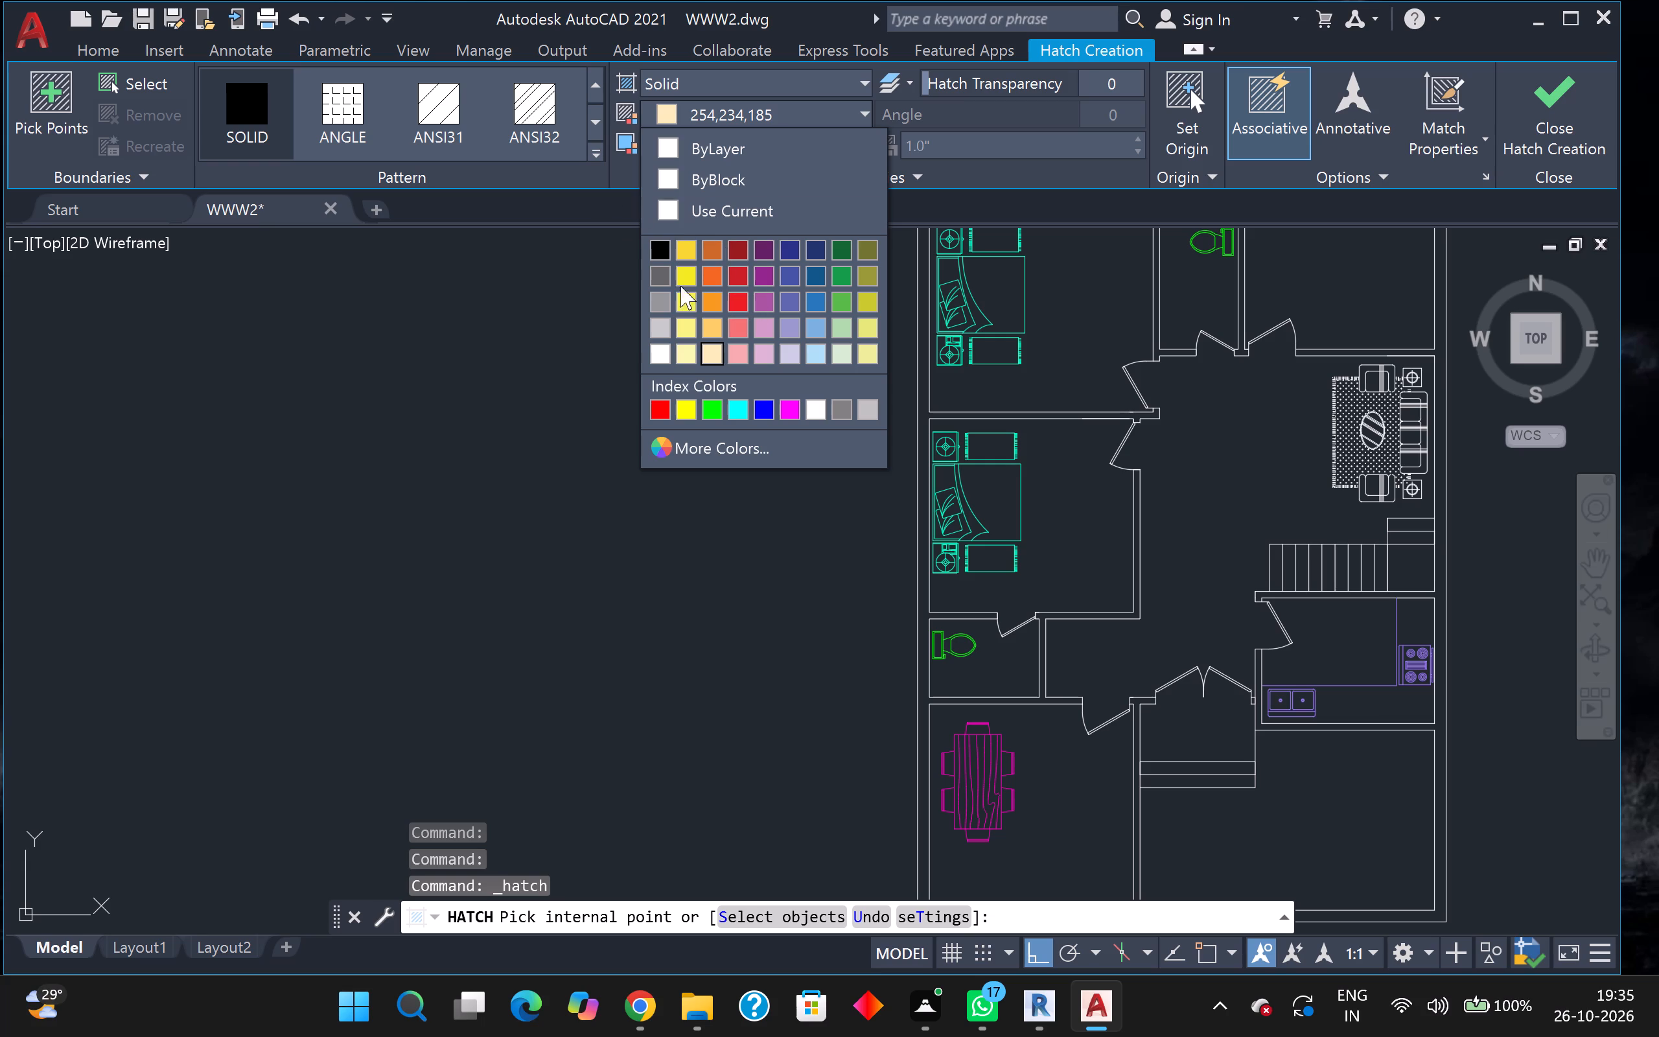
left_click(660, 274)
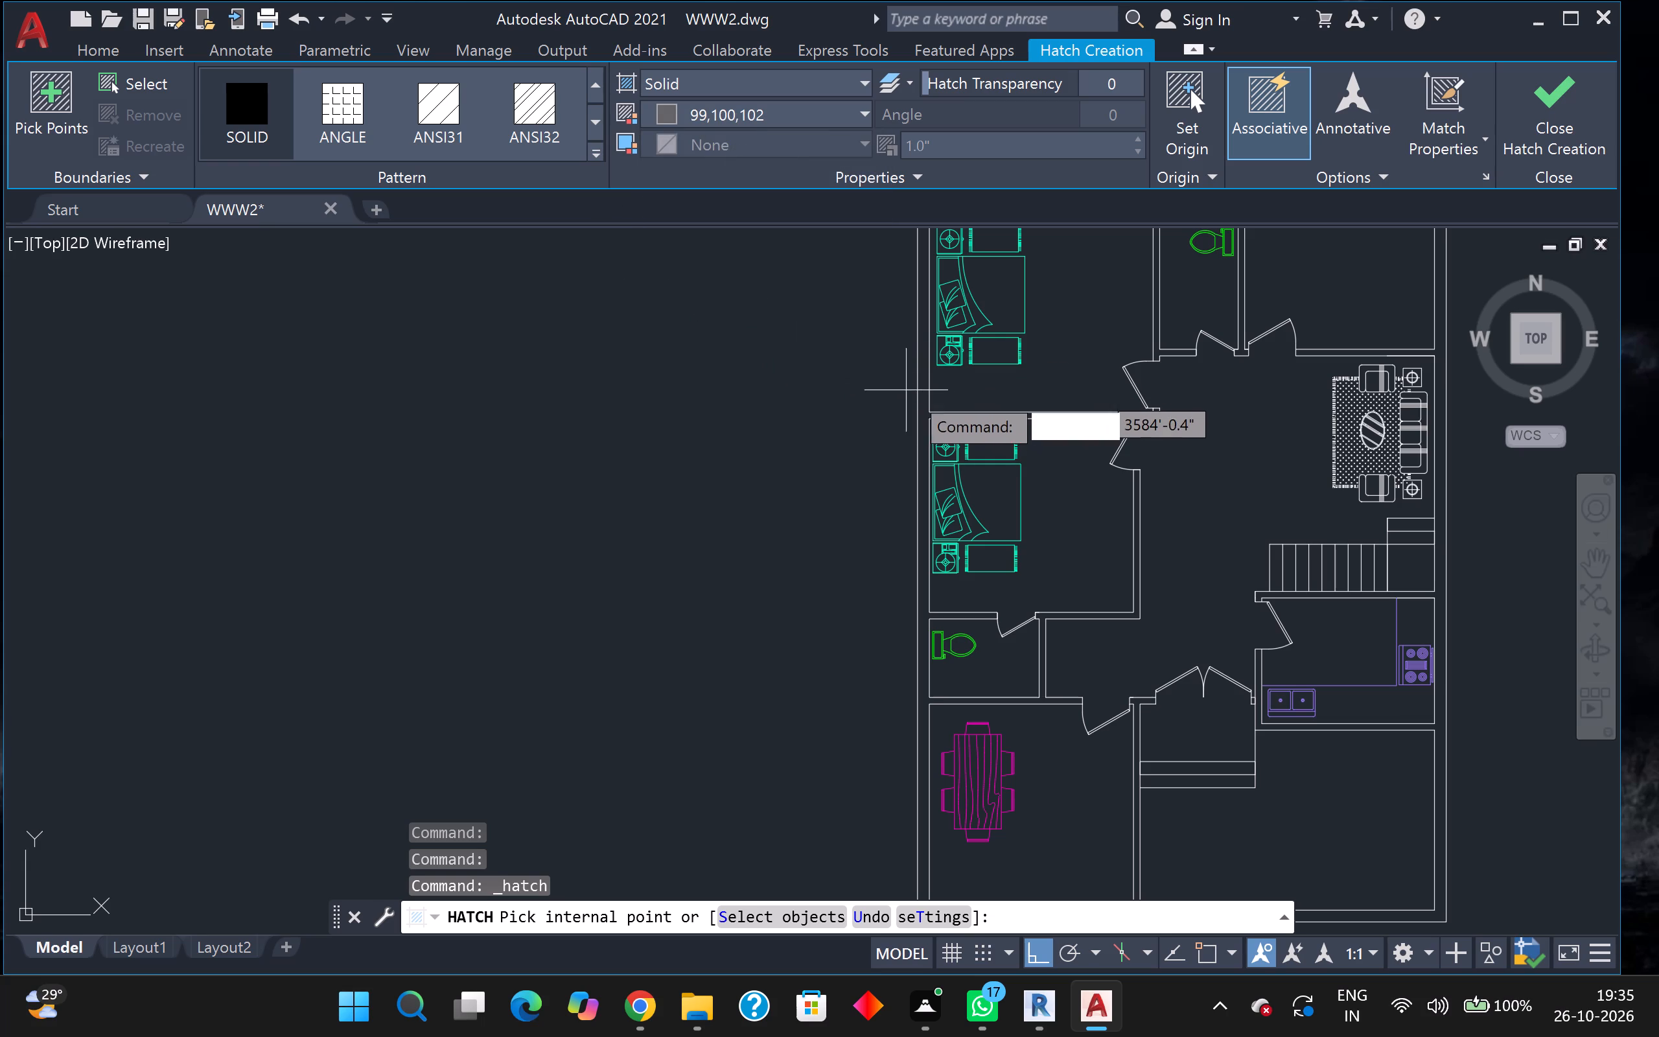
scroll(924, 405, "down", 2)
scroll(929, 414, "up", 2)
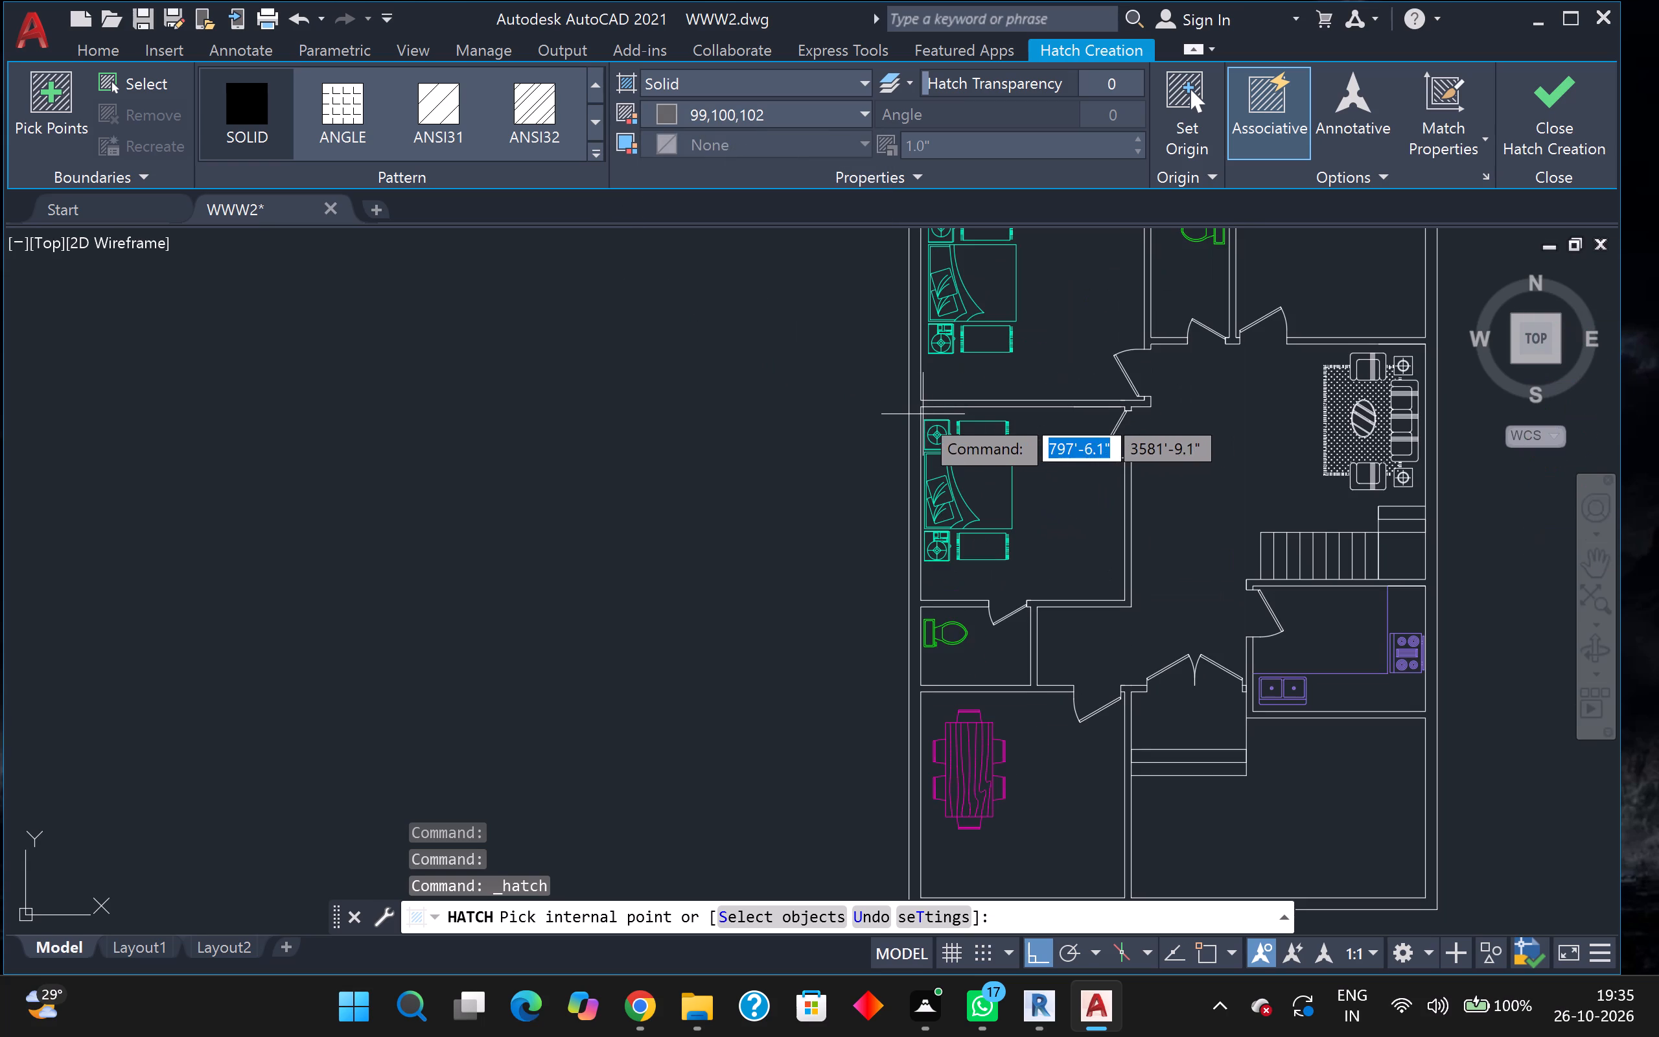
scroll(905, 410, "down", 2)
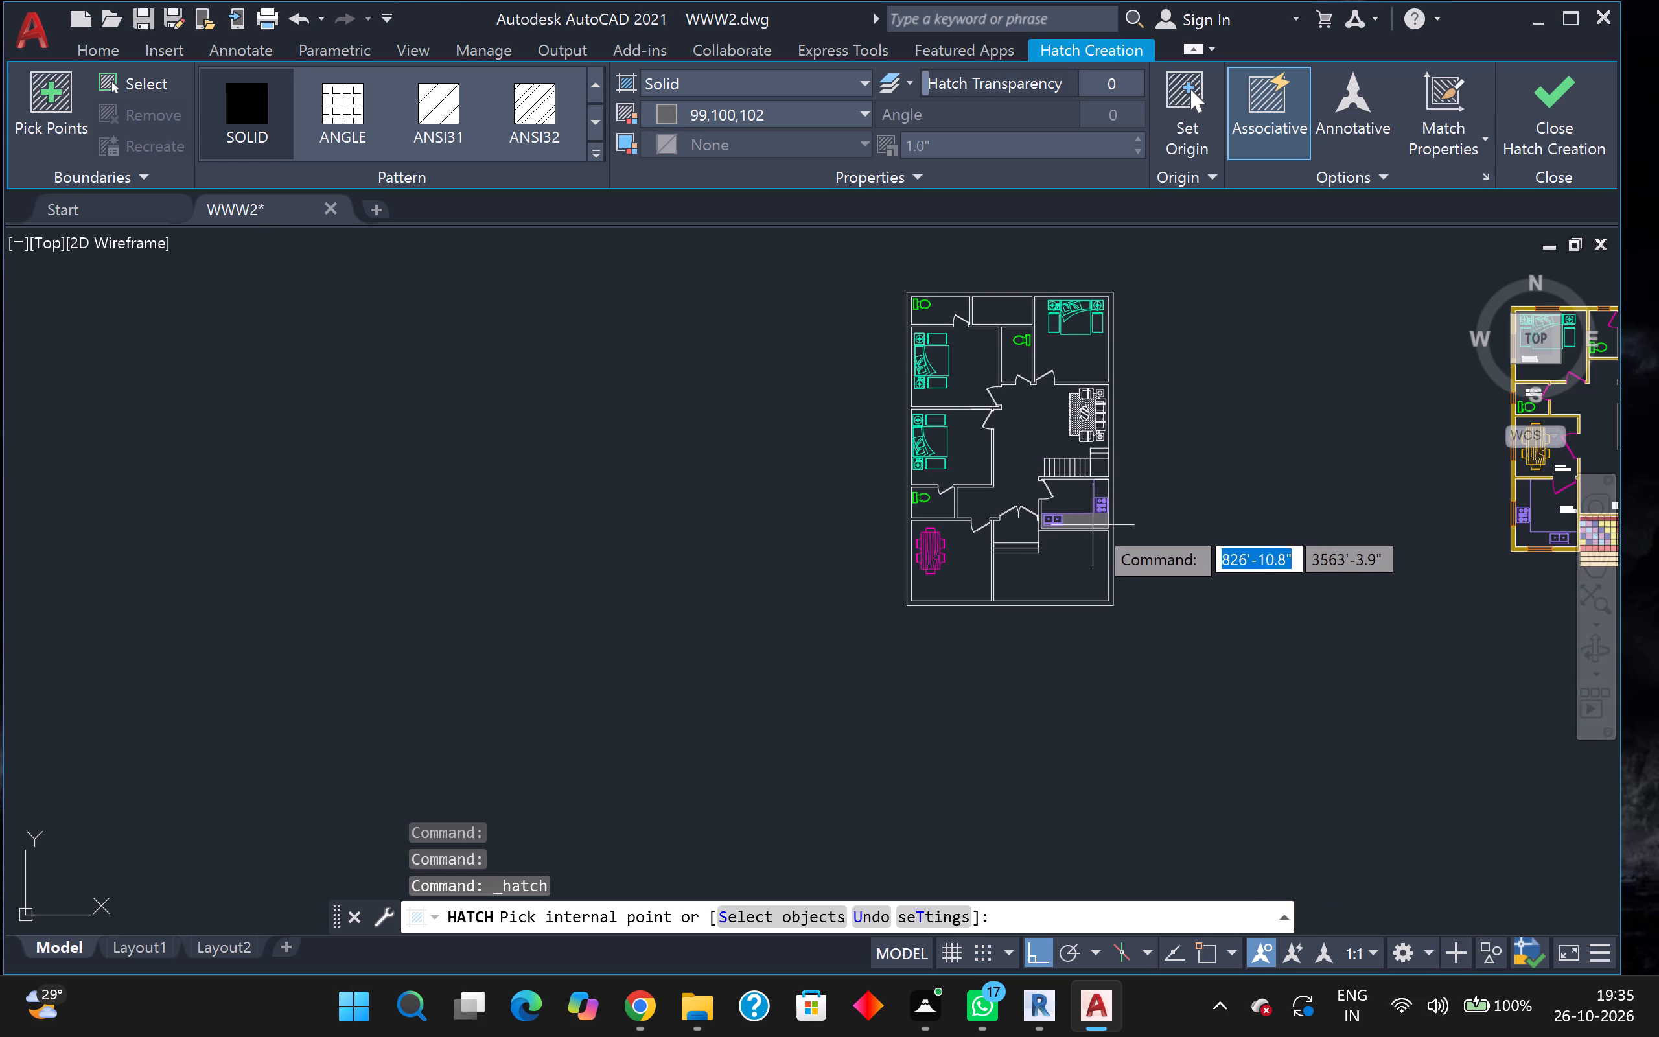
left_click(1111, 541)
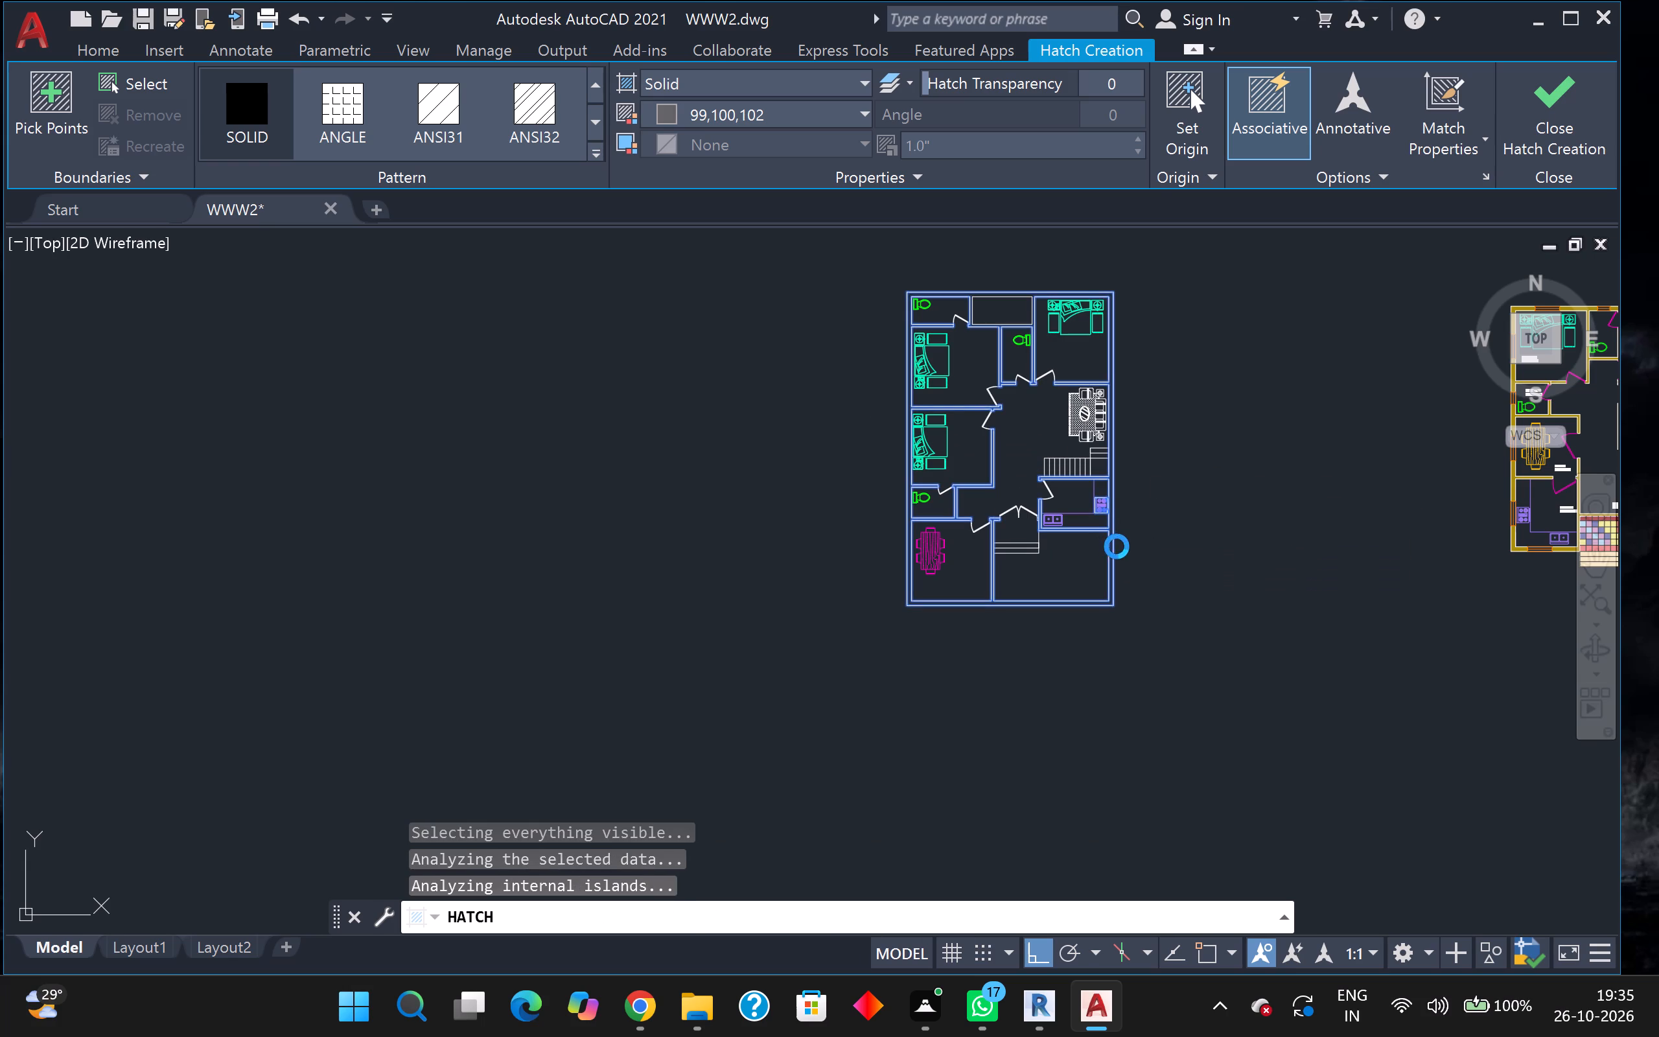
scroll(1143, 525, "up", 1)
middle_click_drag(1166, 597, 1128, 770)
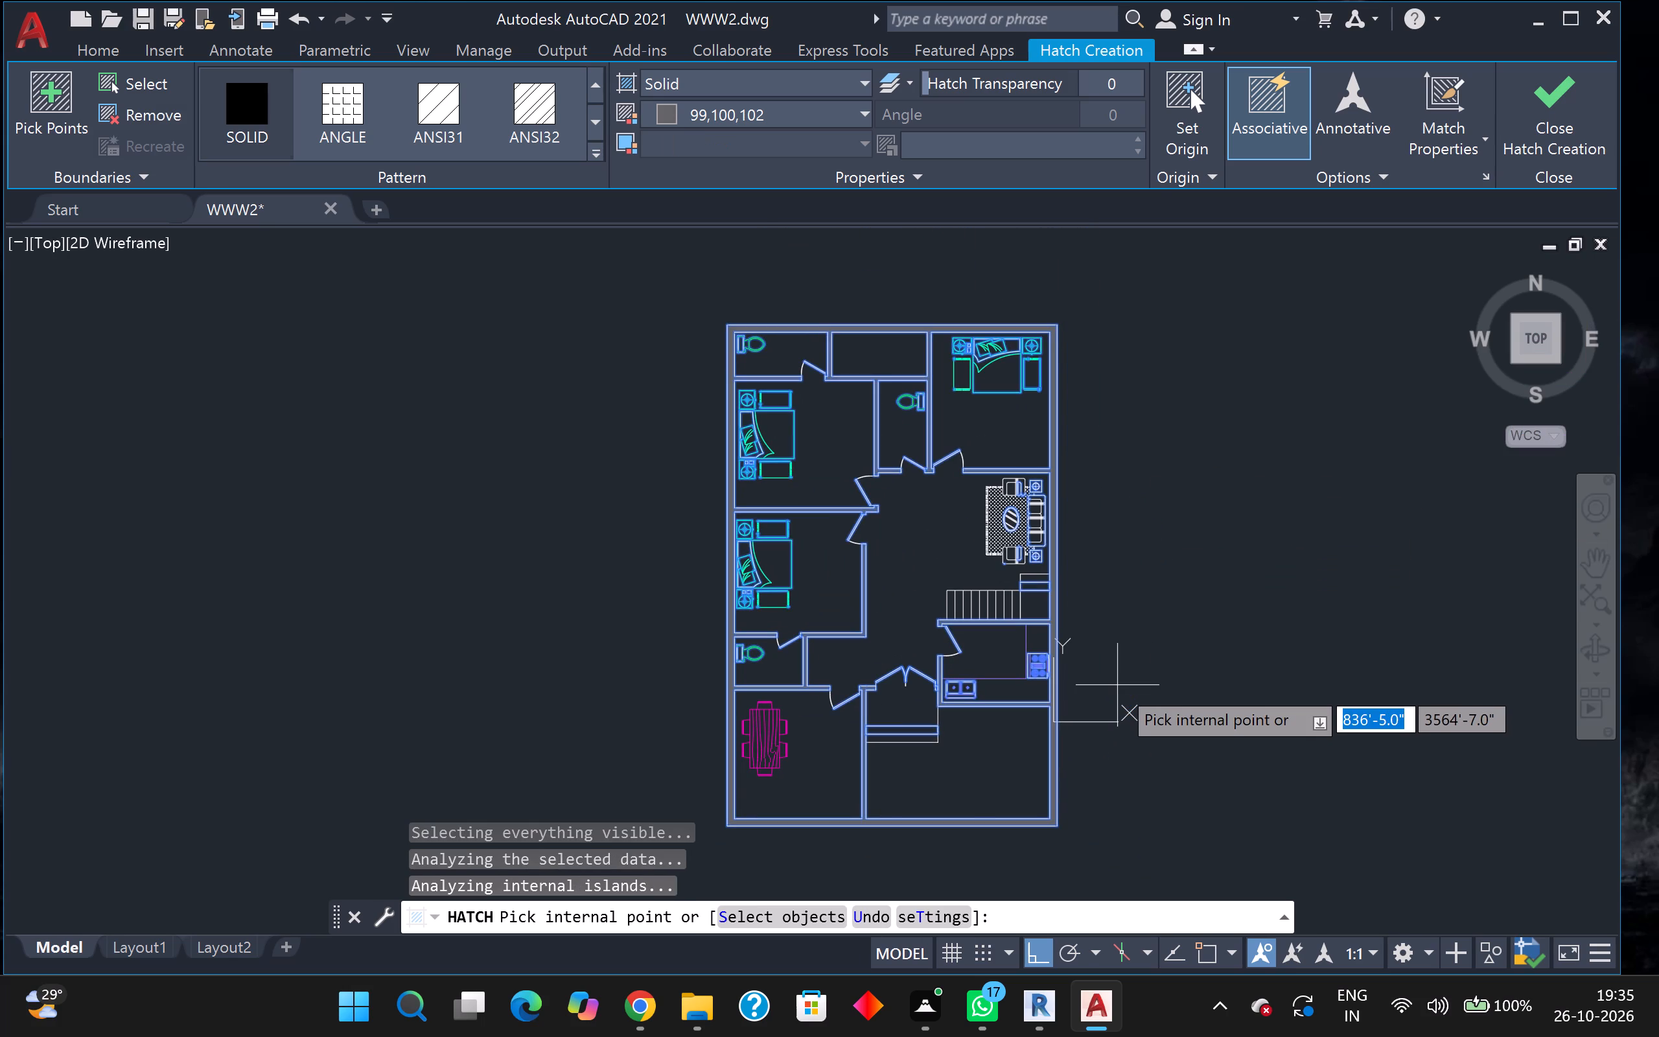
scroll(1117, 685, "up", 1)
middle_click_drag(1119, 708, 1106, 966)
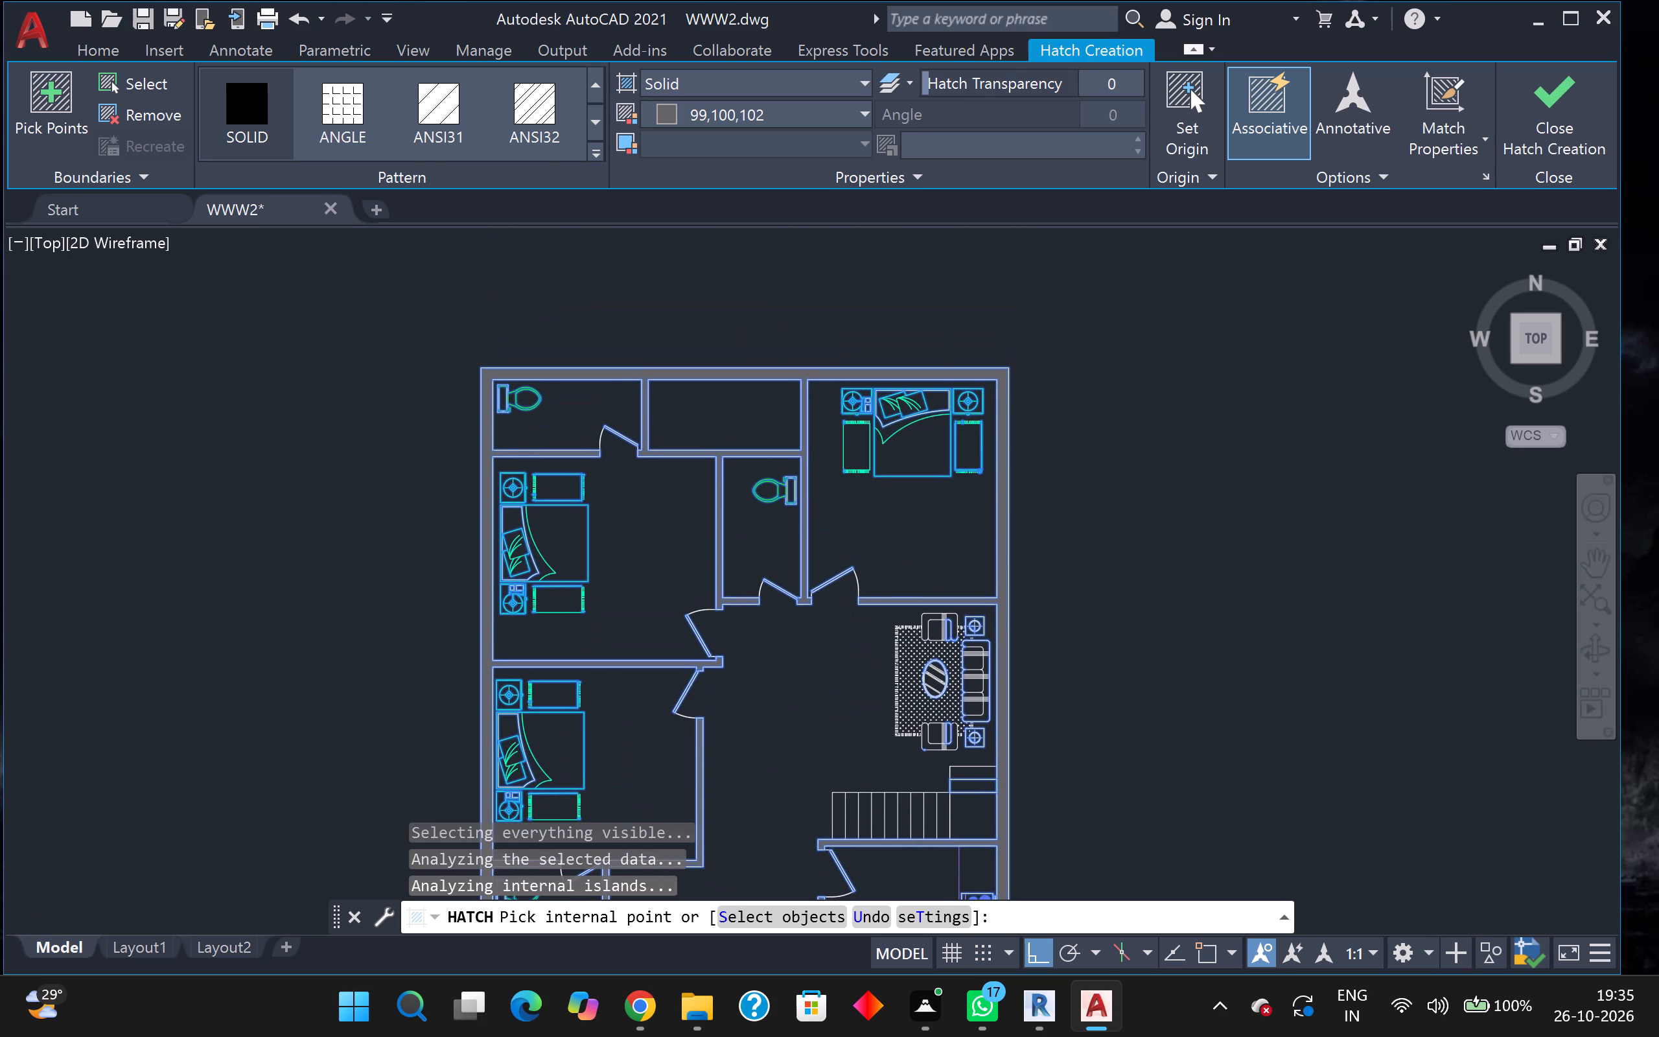
key("Escape")
Move all the door blocks of the new plan, including both leaves of the entrance double door, to the doors layer.
scroll(1120, 780, "down", 2)
middle_click_drag(1118, 736, 1004, 445)
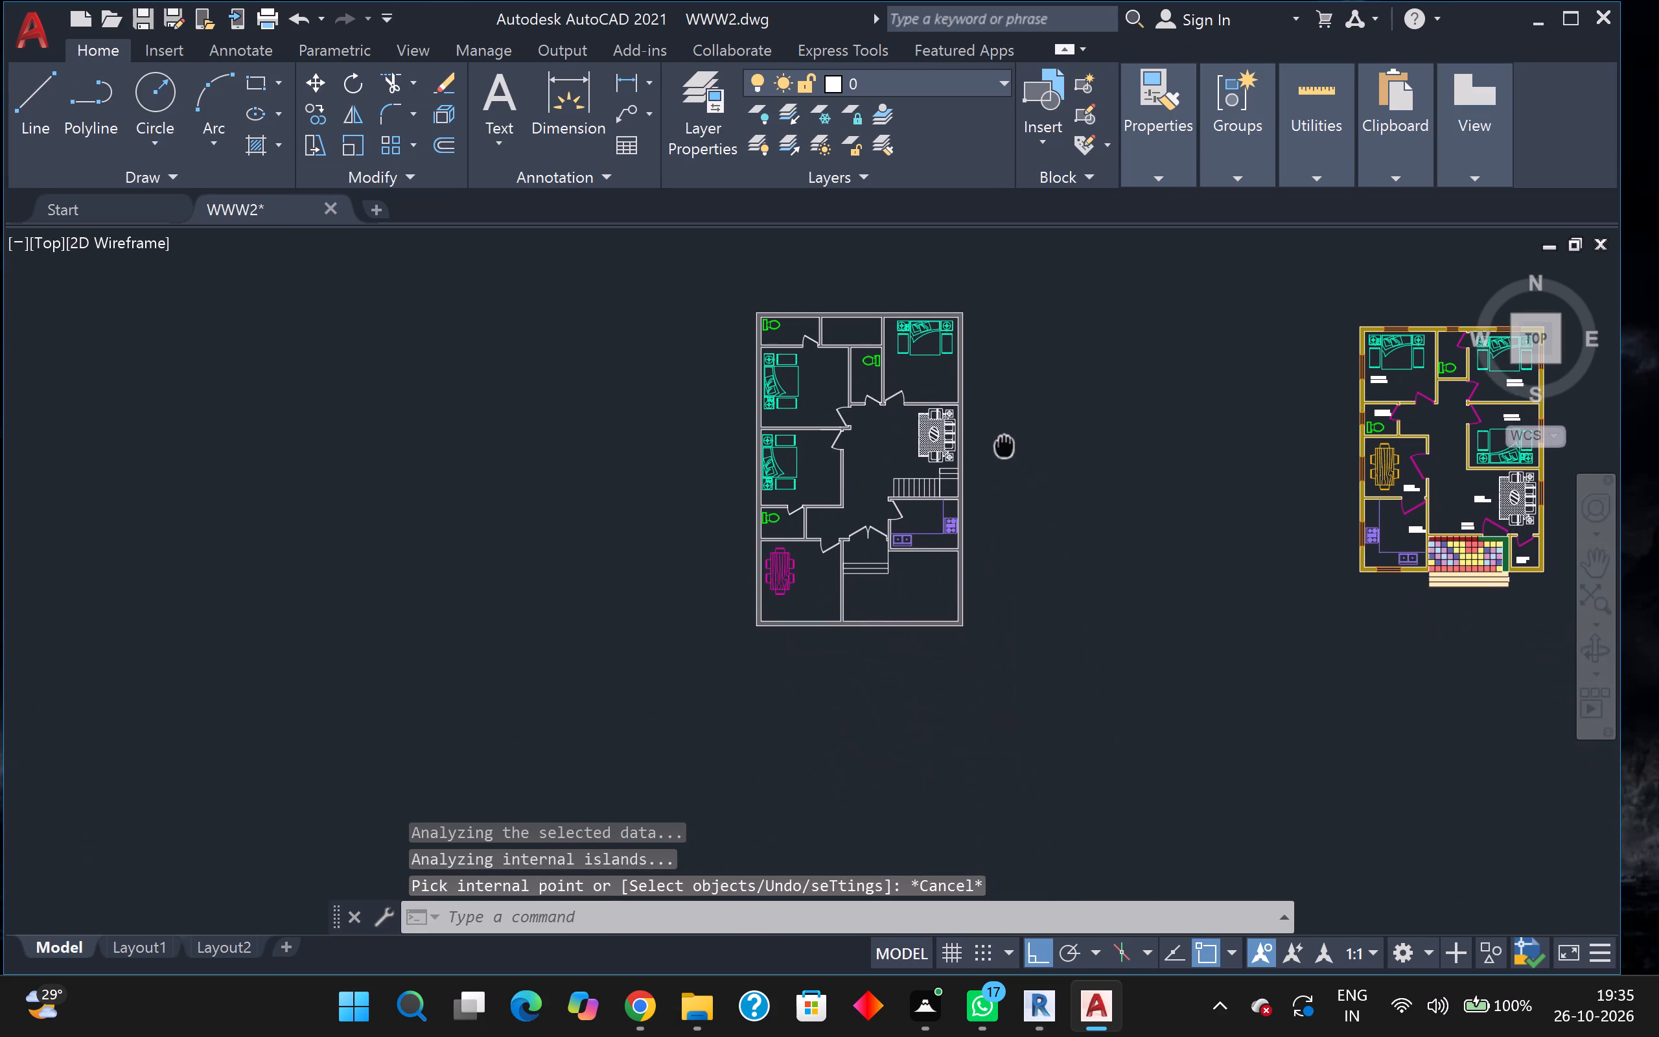
middle_click_drag(1004, 445, 997, 438)
scroll(1010, 440, "up", 1)
middle_click_drag(1010, 440, 1106, 434)
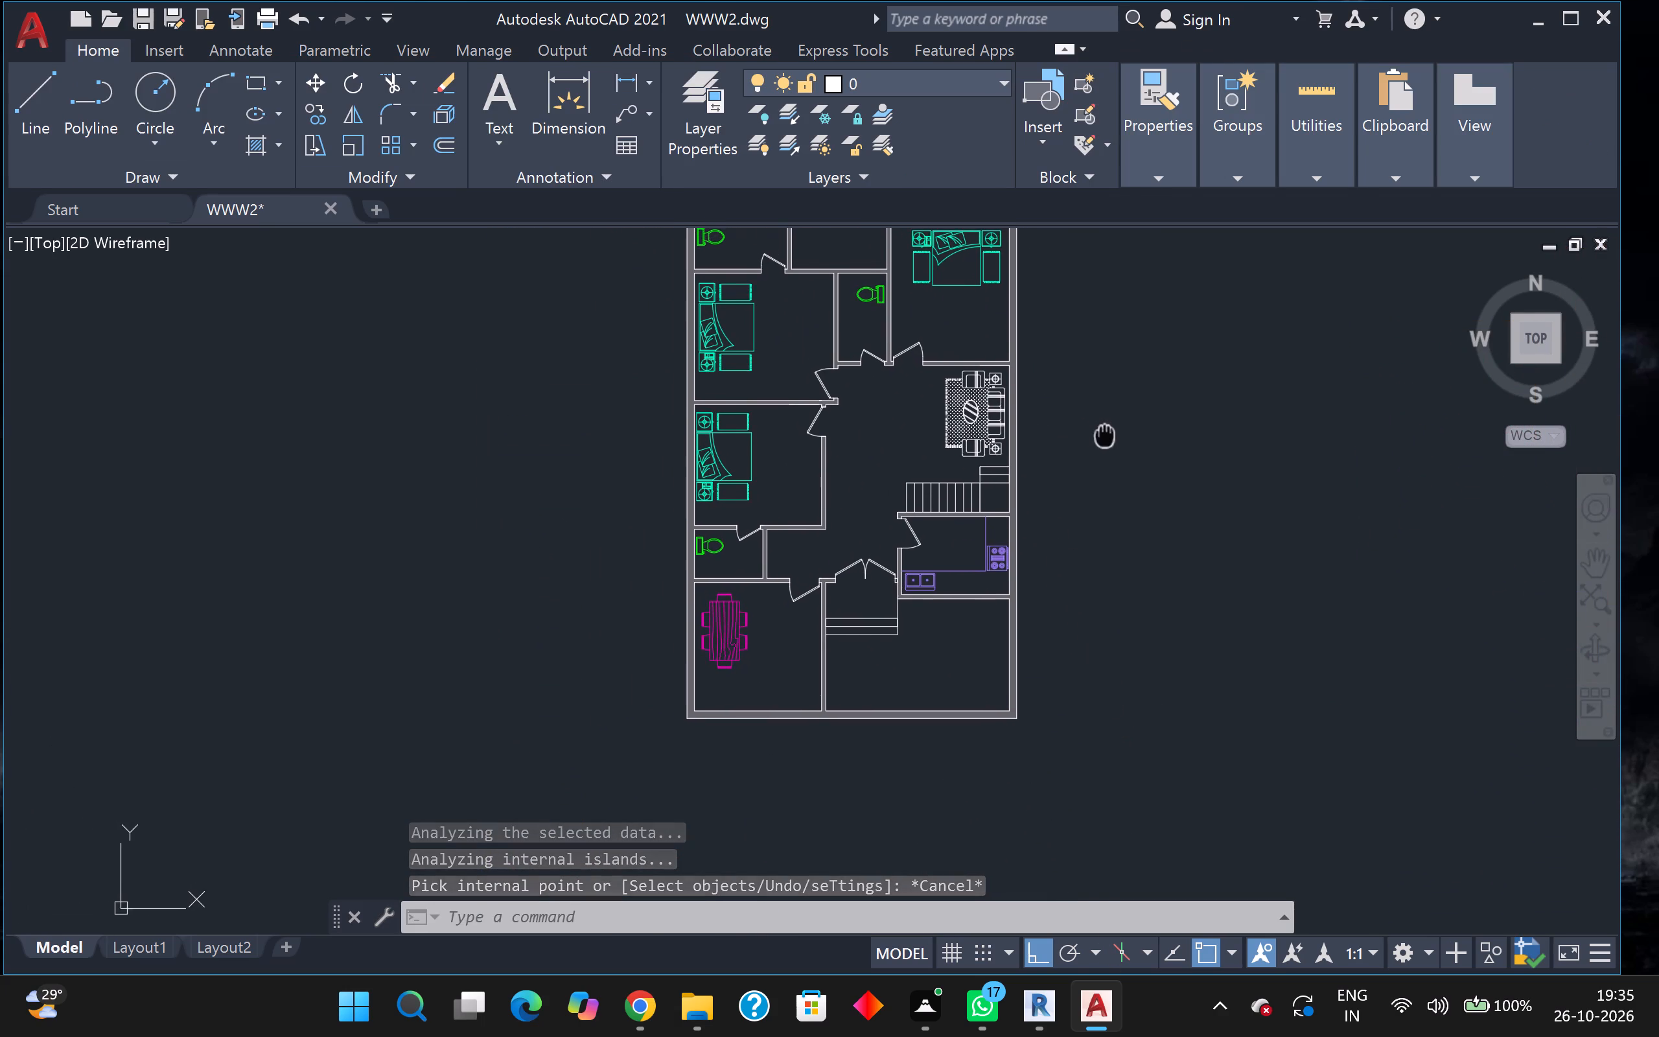
middle_click_drag(1106, 434, 1170, 464)
scroll(892, 606, "up", 2)
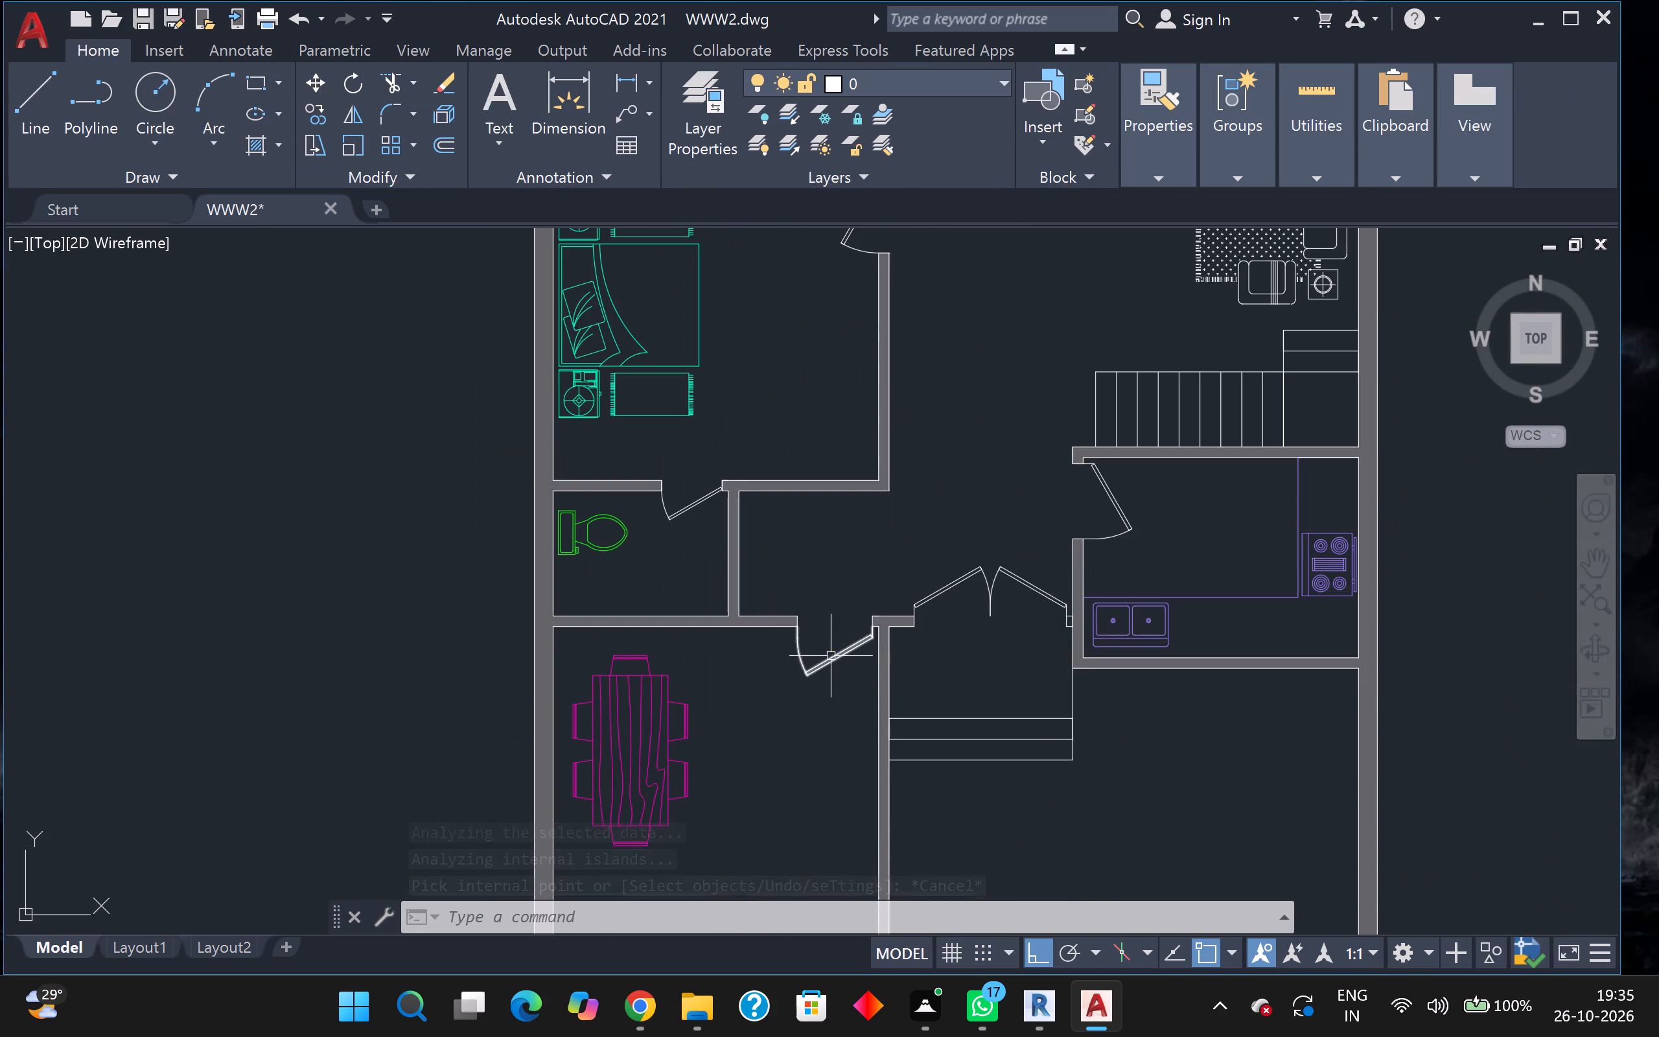
left_click(831, 656)
left_click(688, 501)
left_click(999, 580)
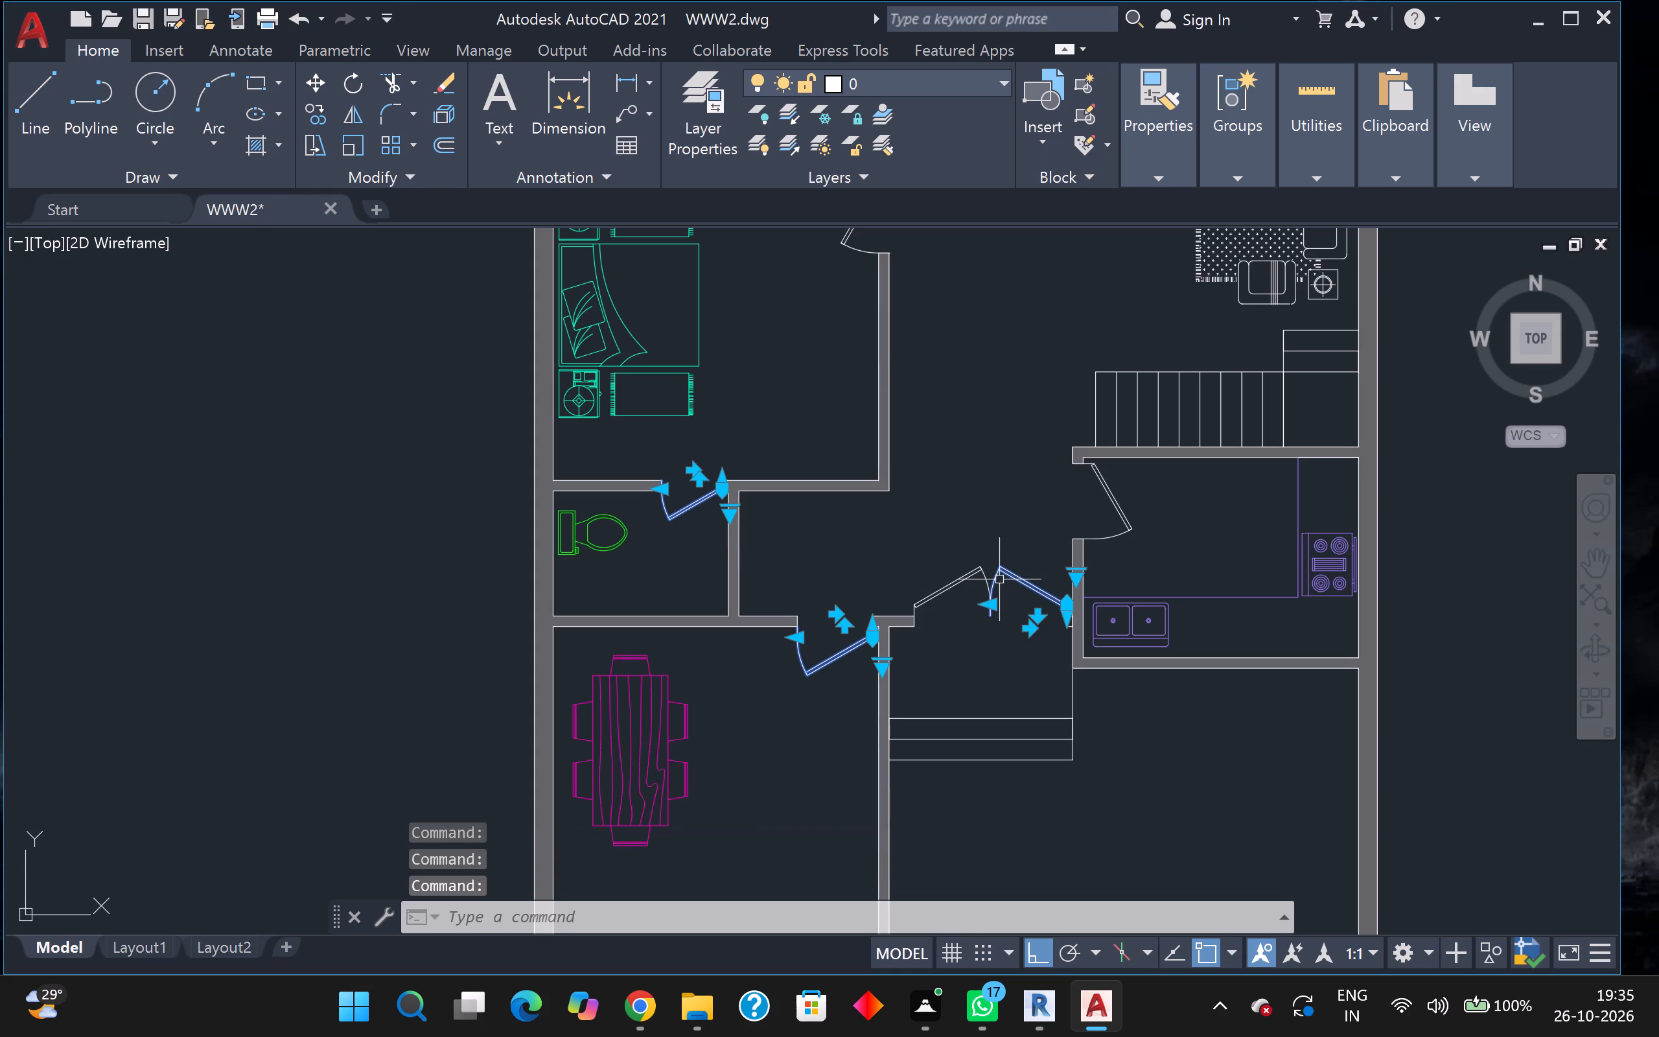
left_click(976, 579)
left_click(966, 573)
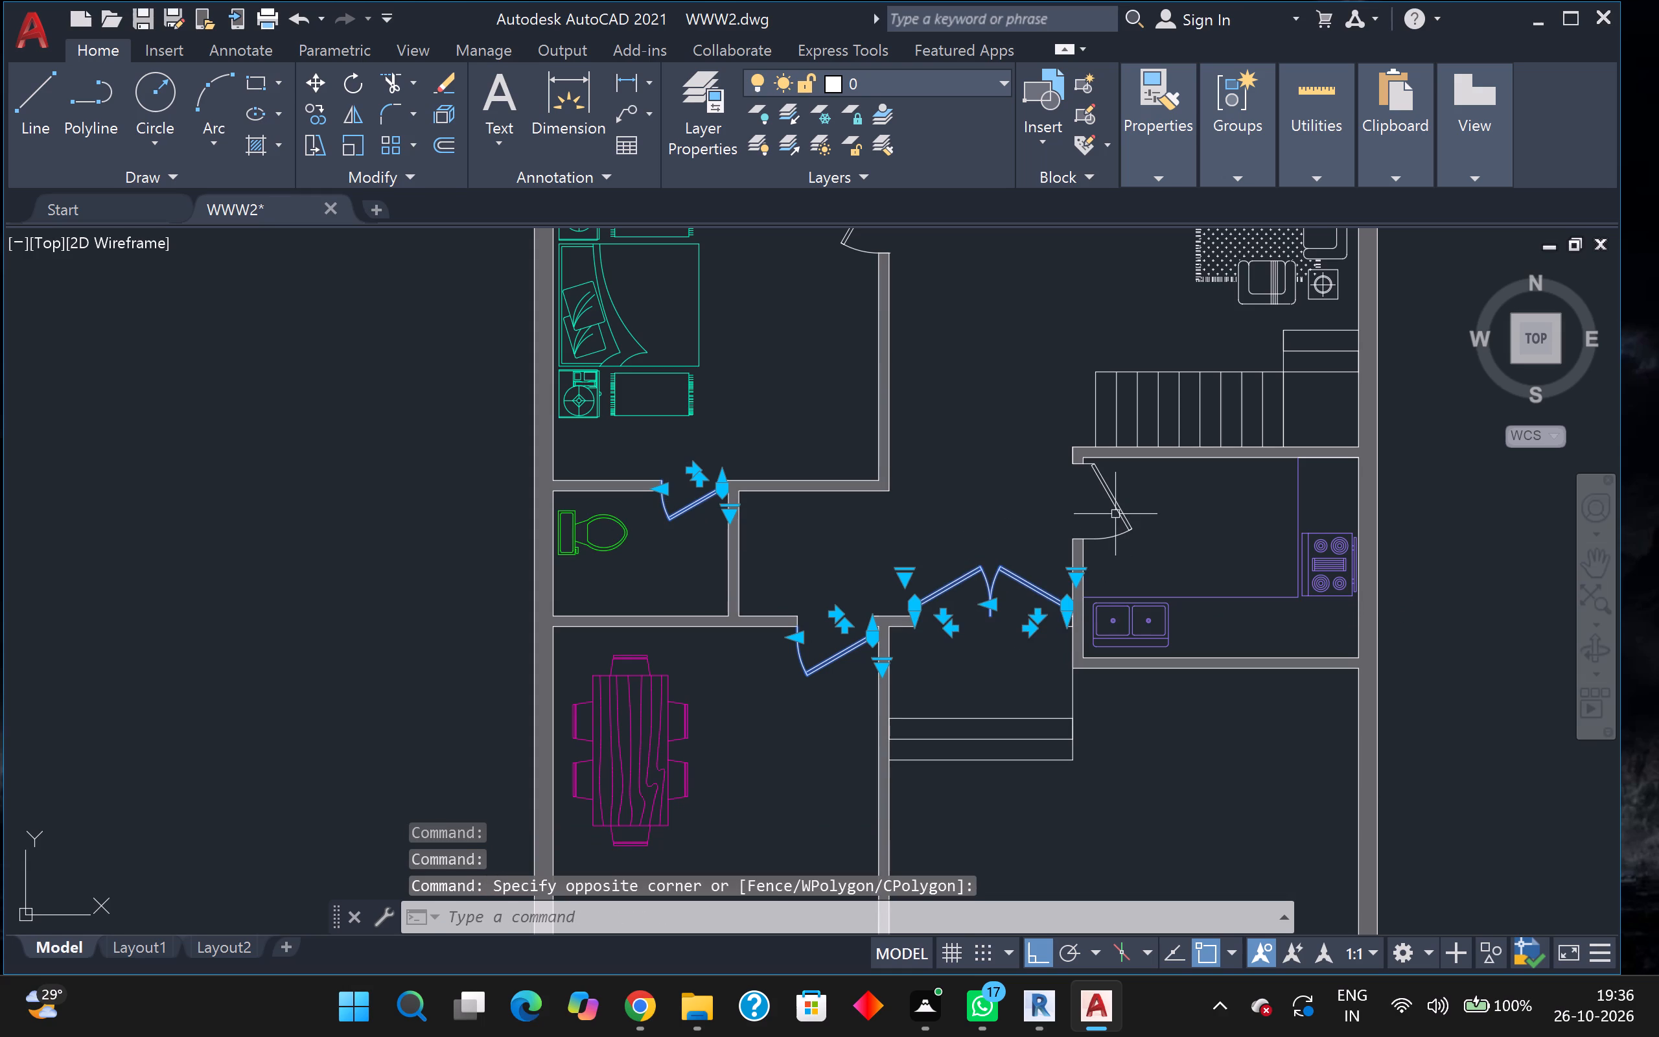
left_click(1123, 508)
scroll(1100, 509, "down", 1)
middle_click_drag(1058, 480, 1047, 542)
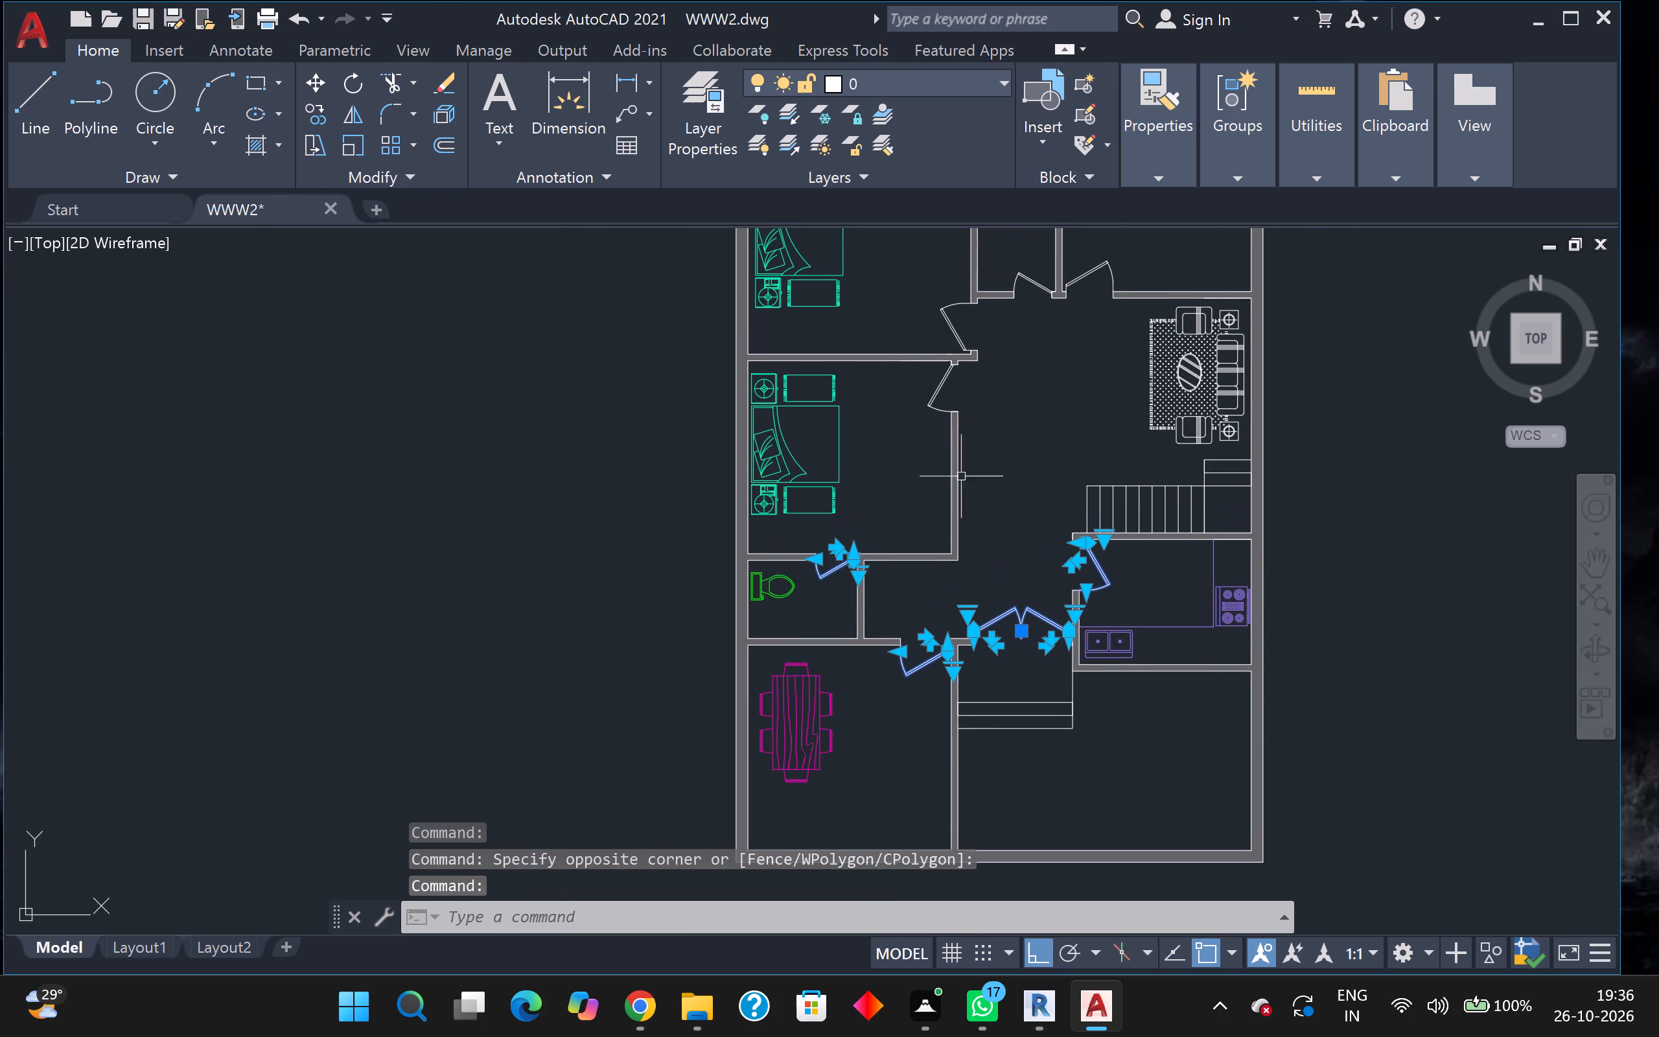
left_click(938, 397)
middle_click_drag(1033, 416, 1014, 565)
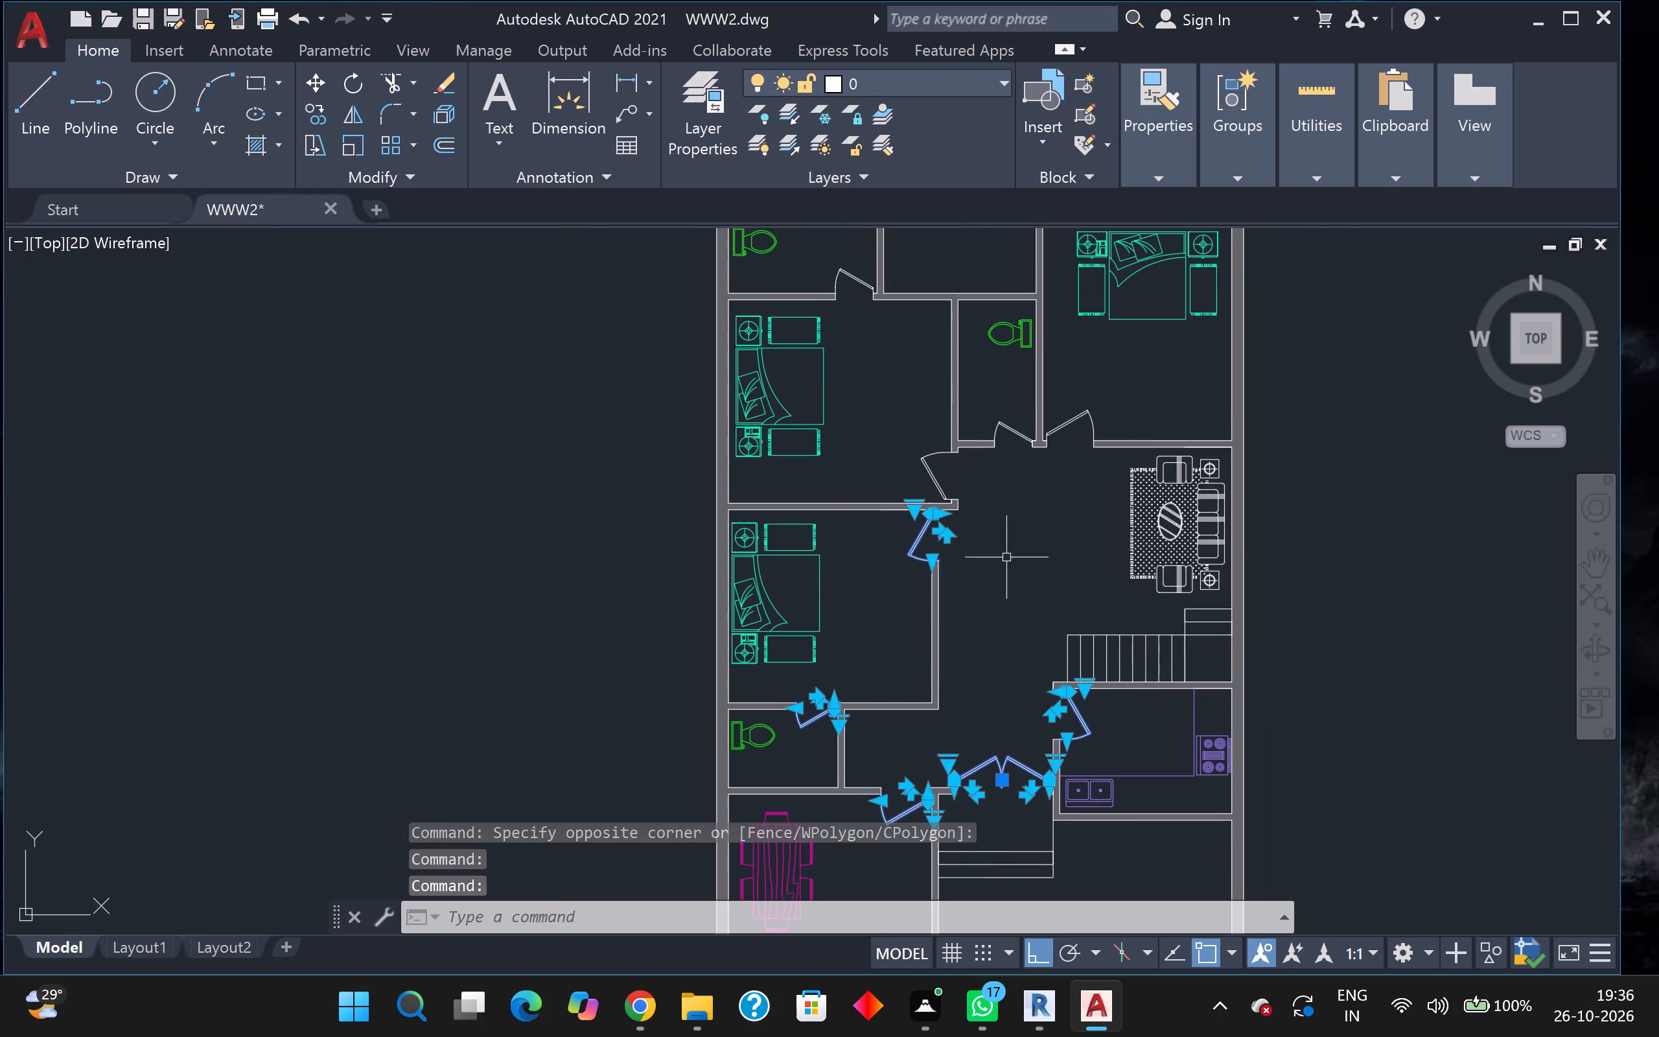
left_click(934, 474)
left_click(1017, 430)
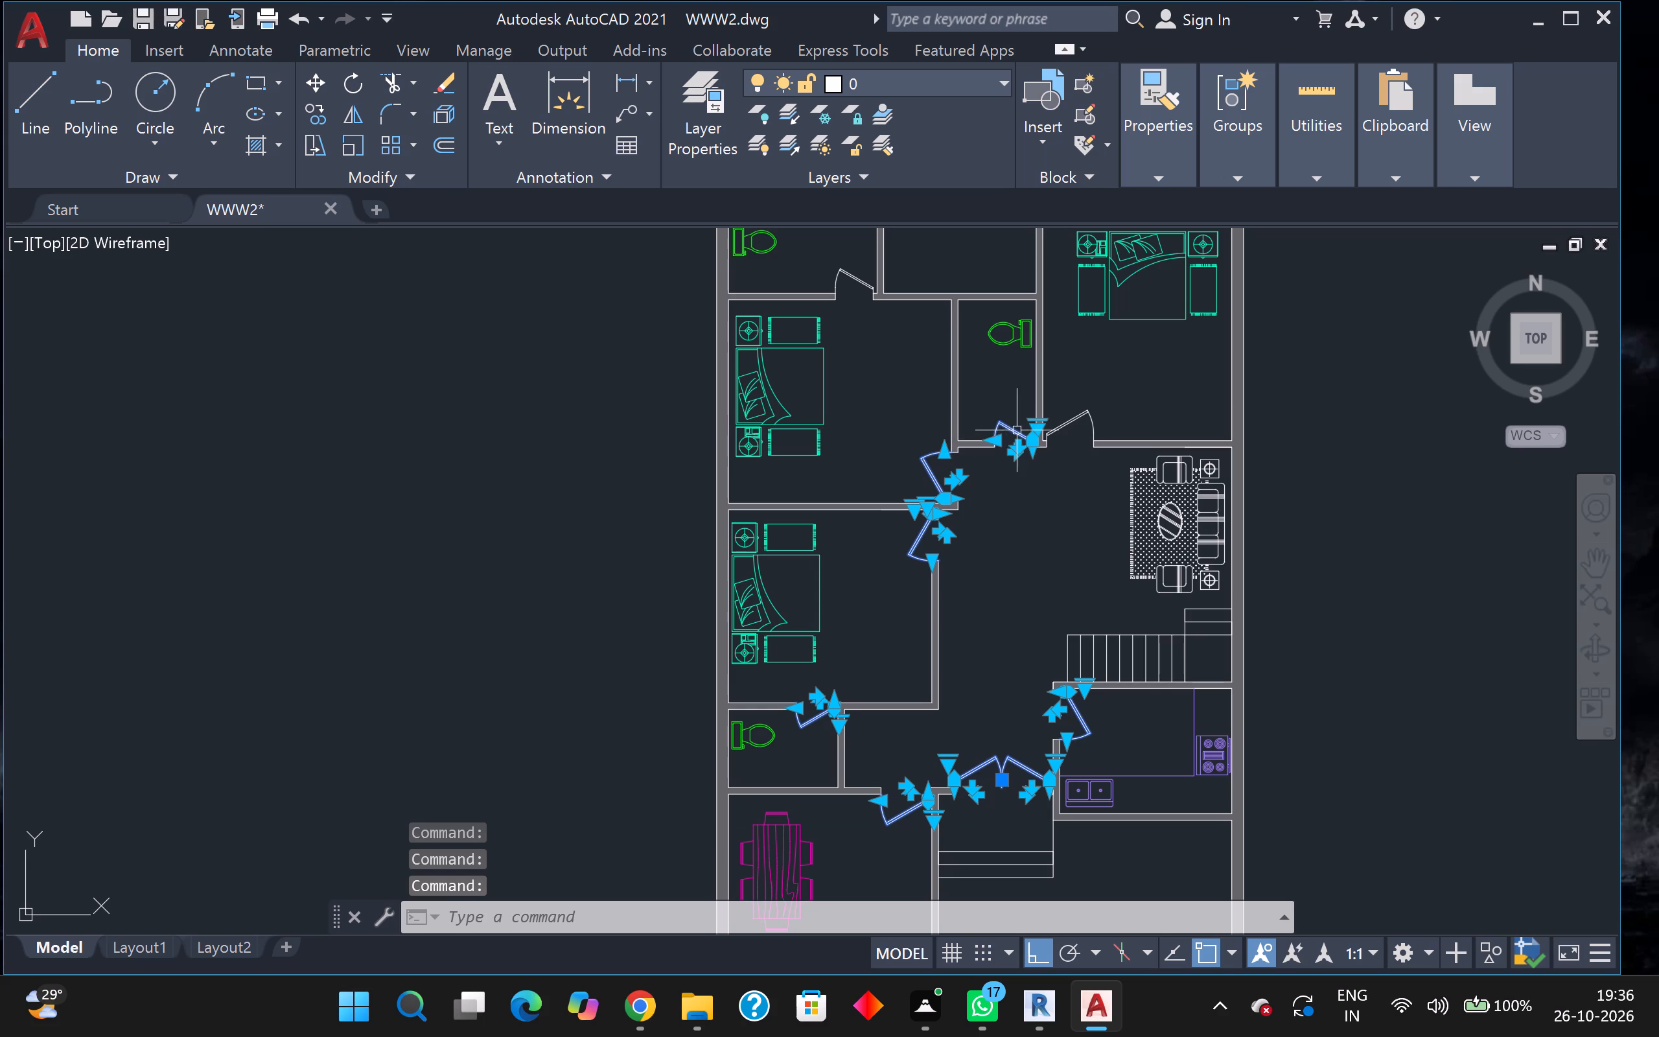
left_click(1075, 419)
middle_click_drag(1065, 417, 1140, 476)
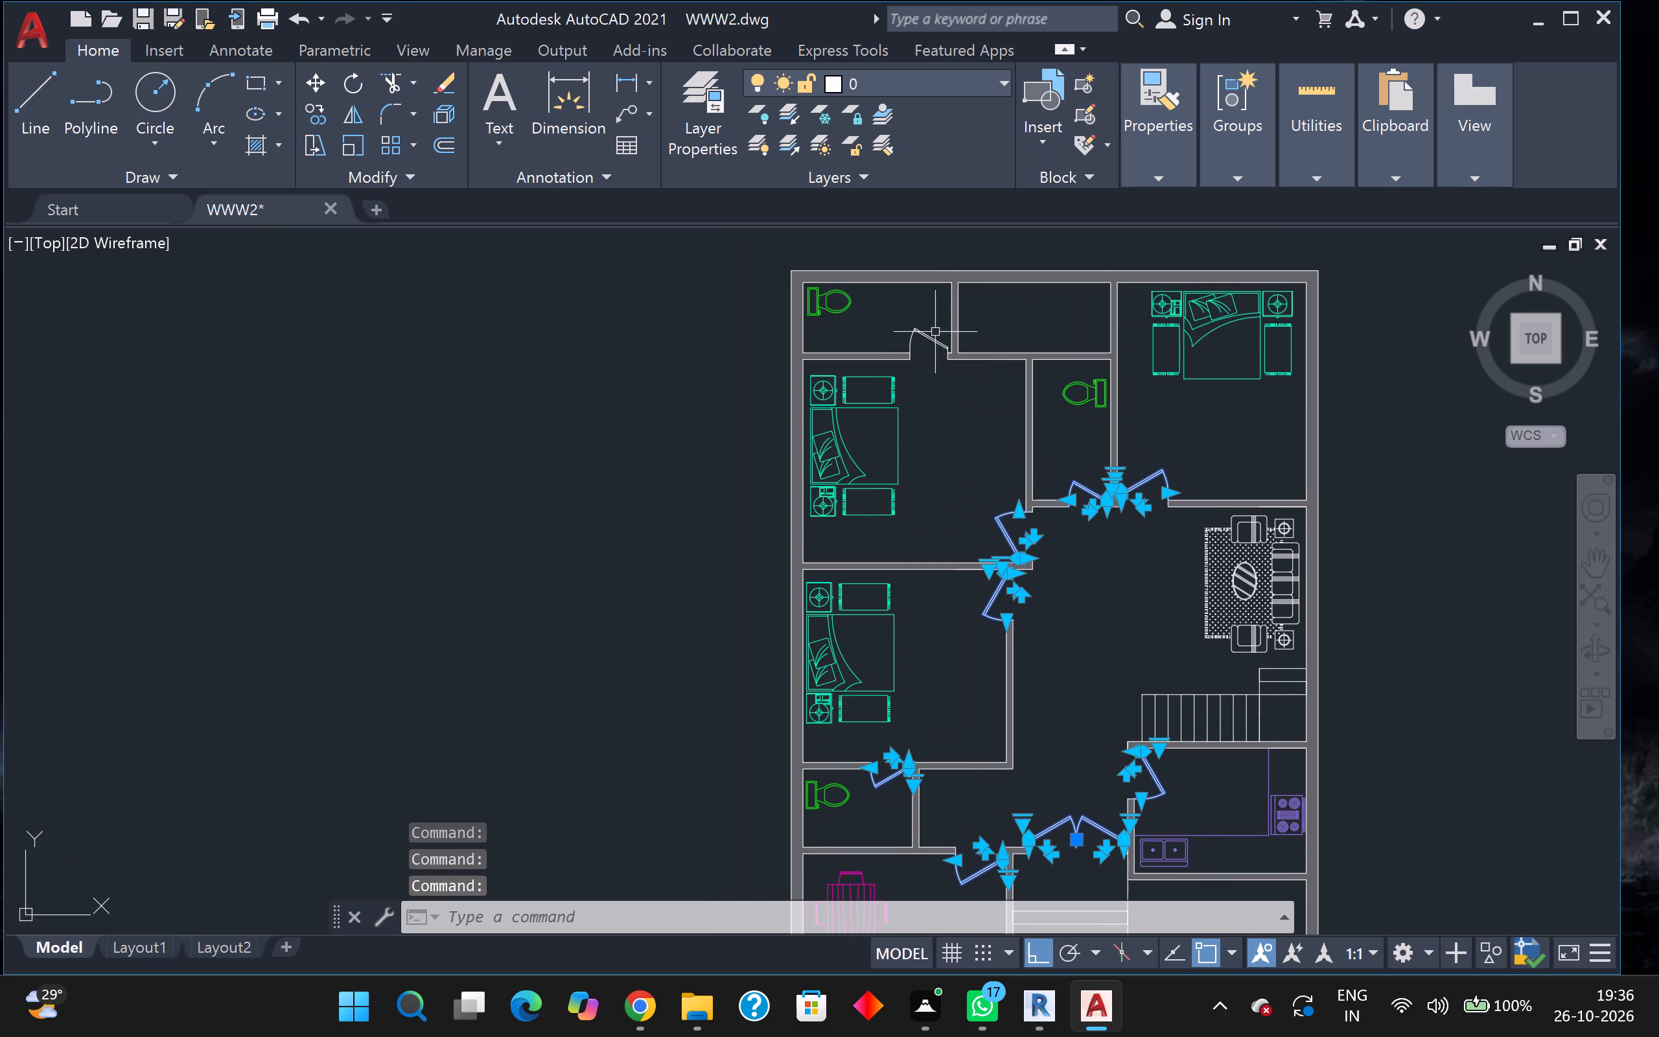
left_click(934, 337)
left_click_drag(966, 81, 977, 82)
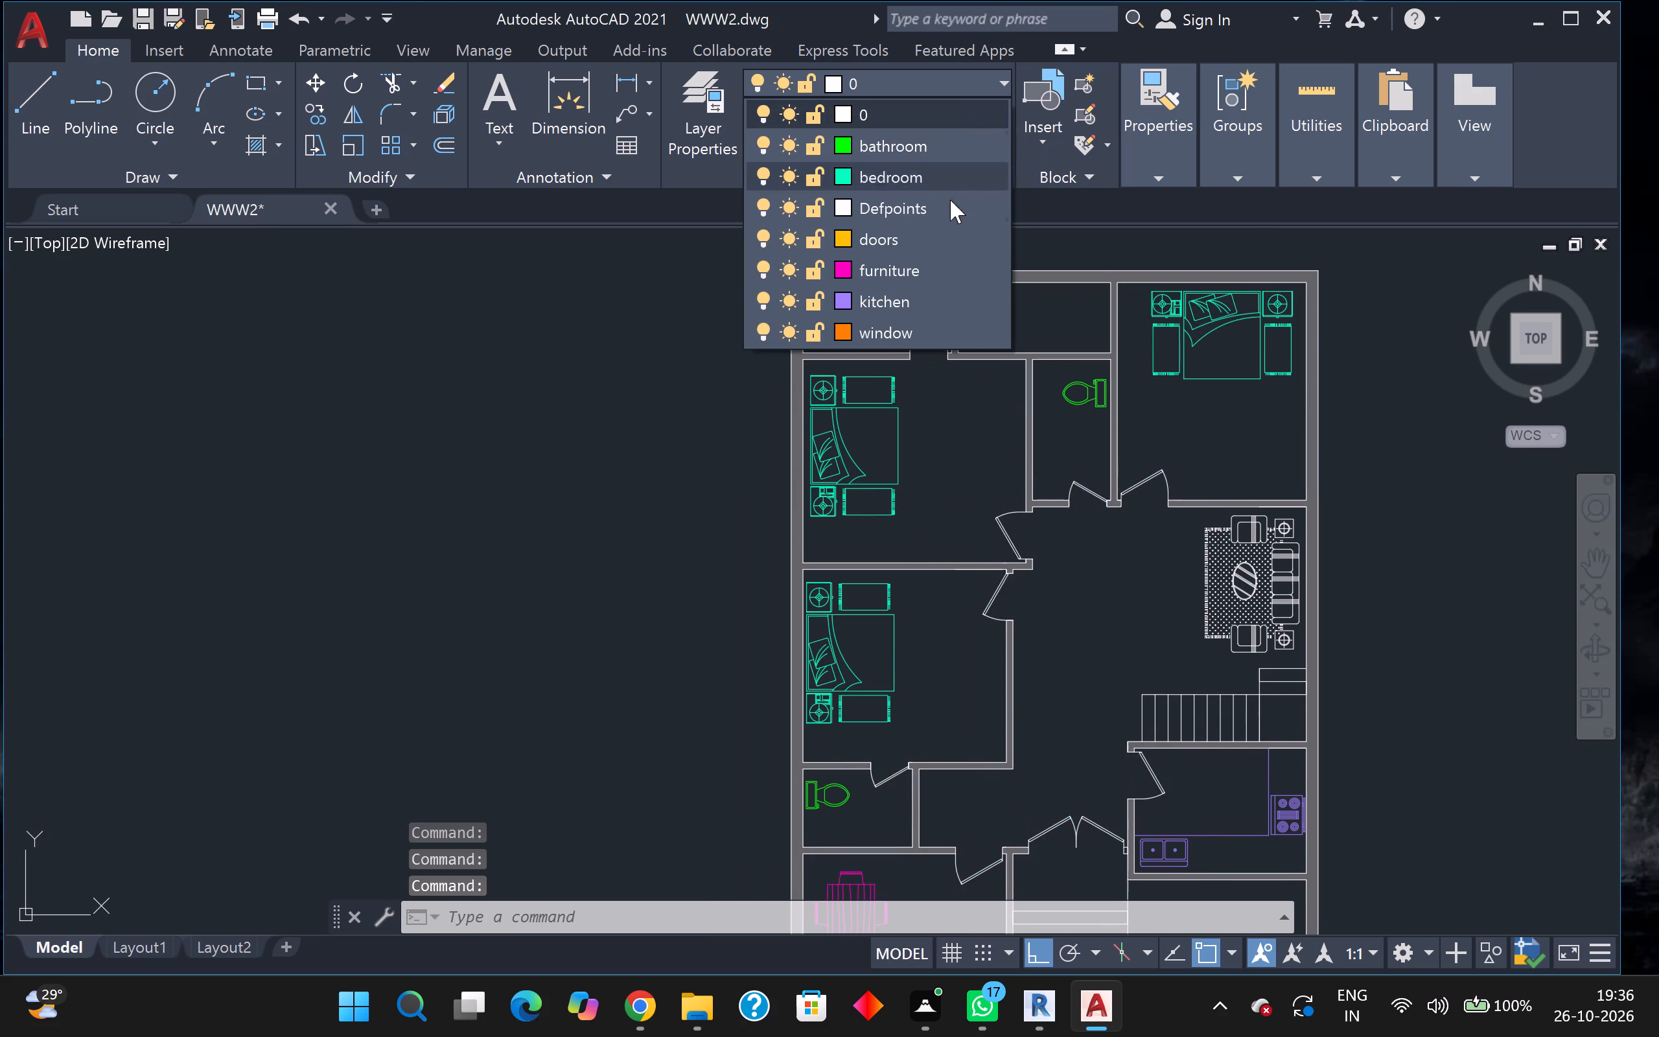
left_click(918, 246)
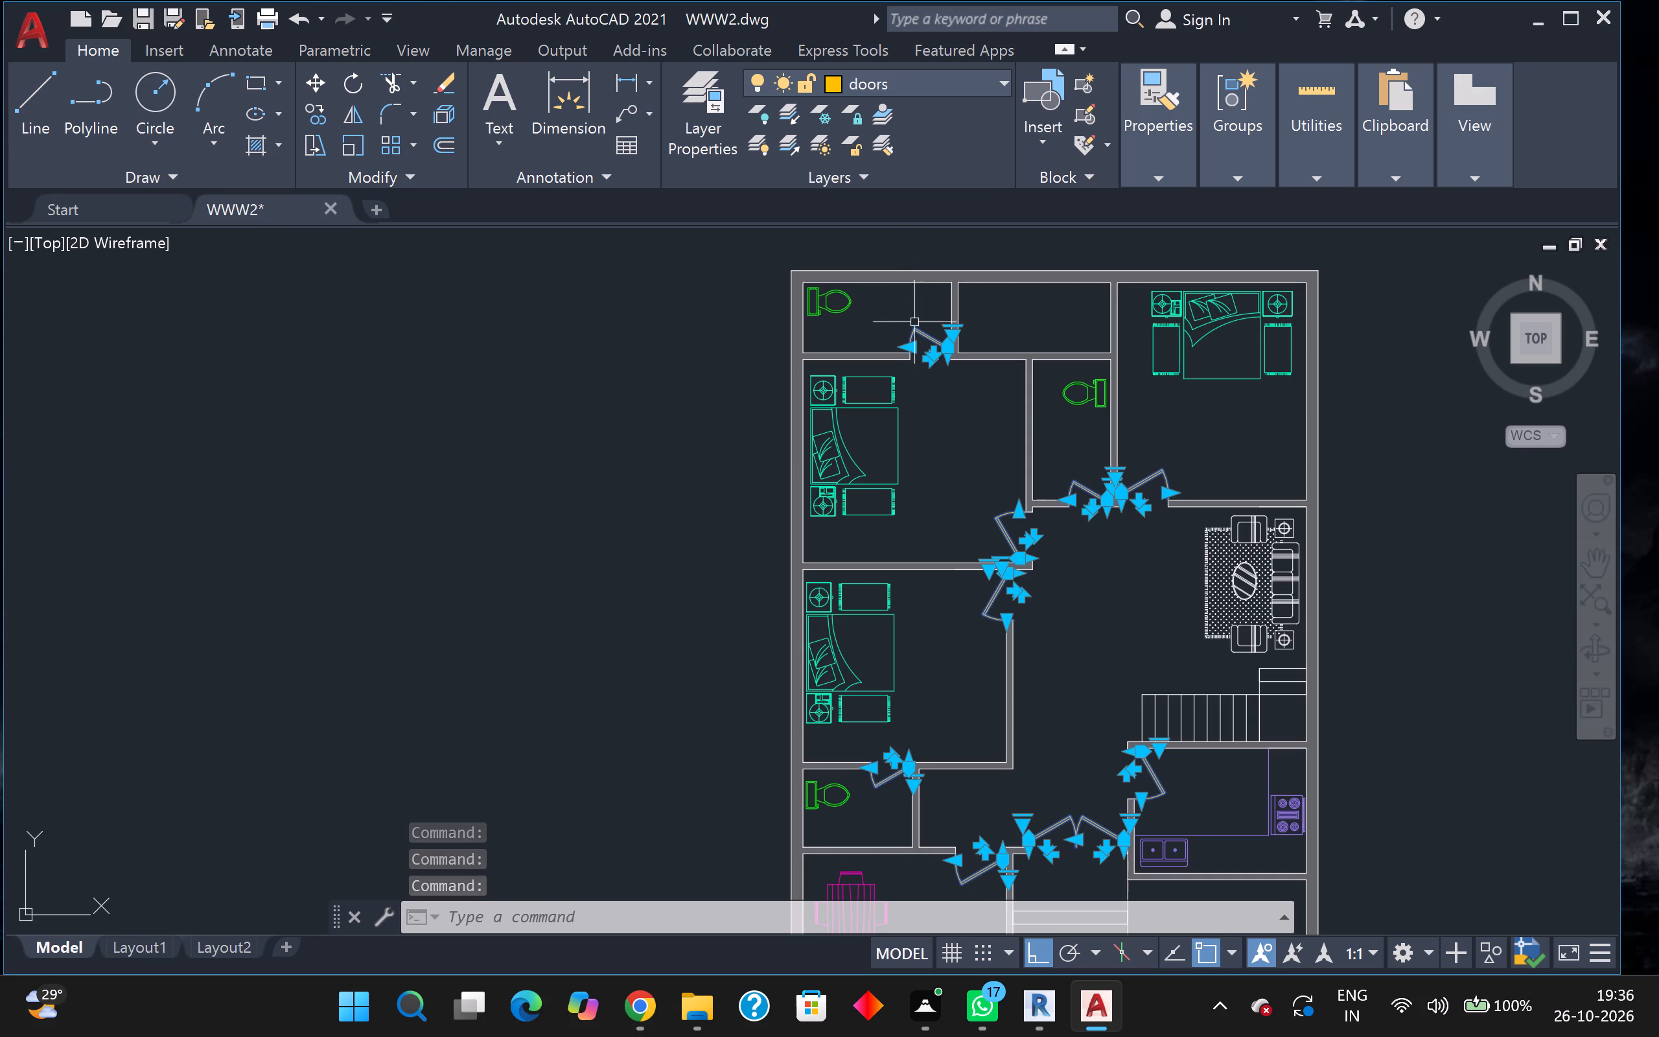
key("Escape")
Examine the new plan beside the existing ones, checking its doors, rooms and entrance area.
scroll(915, 325, "down", 2)
scroll(1071, 430, "down", 1)
middle_click_drag(1152, 414, 1032, 374)
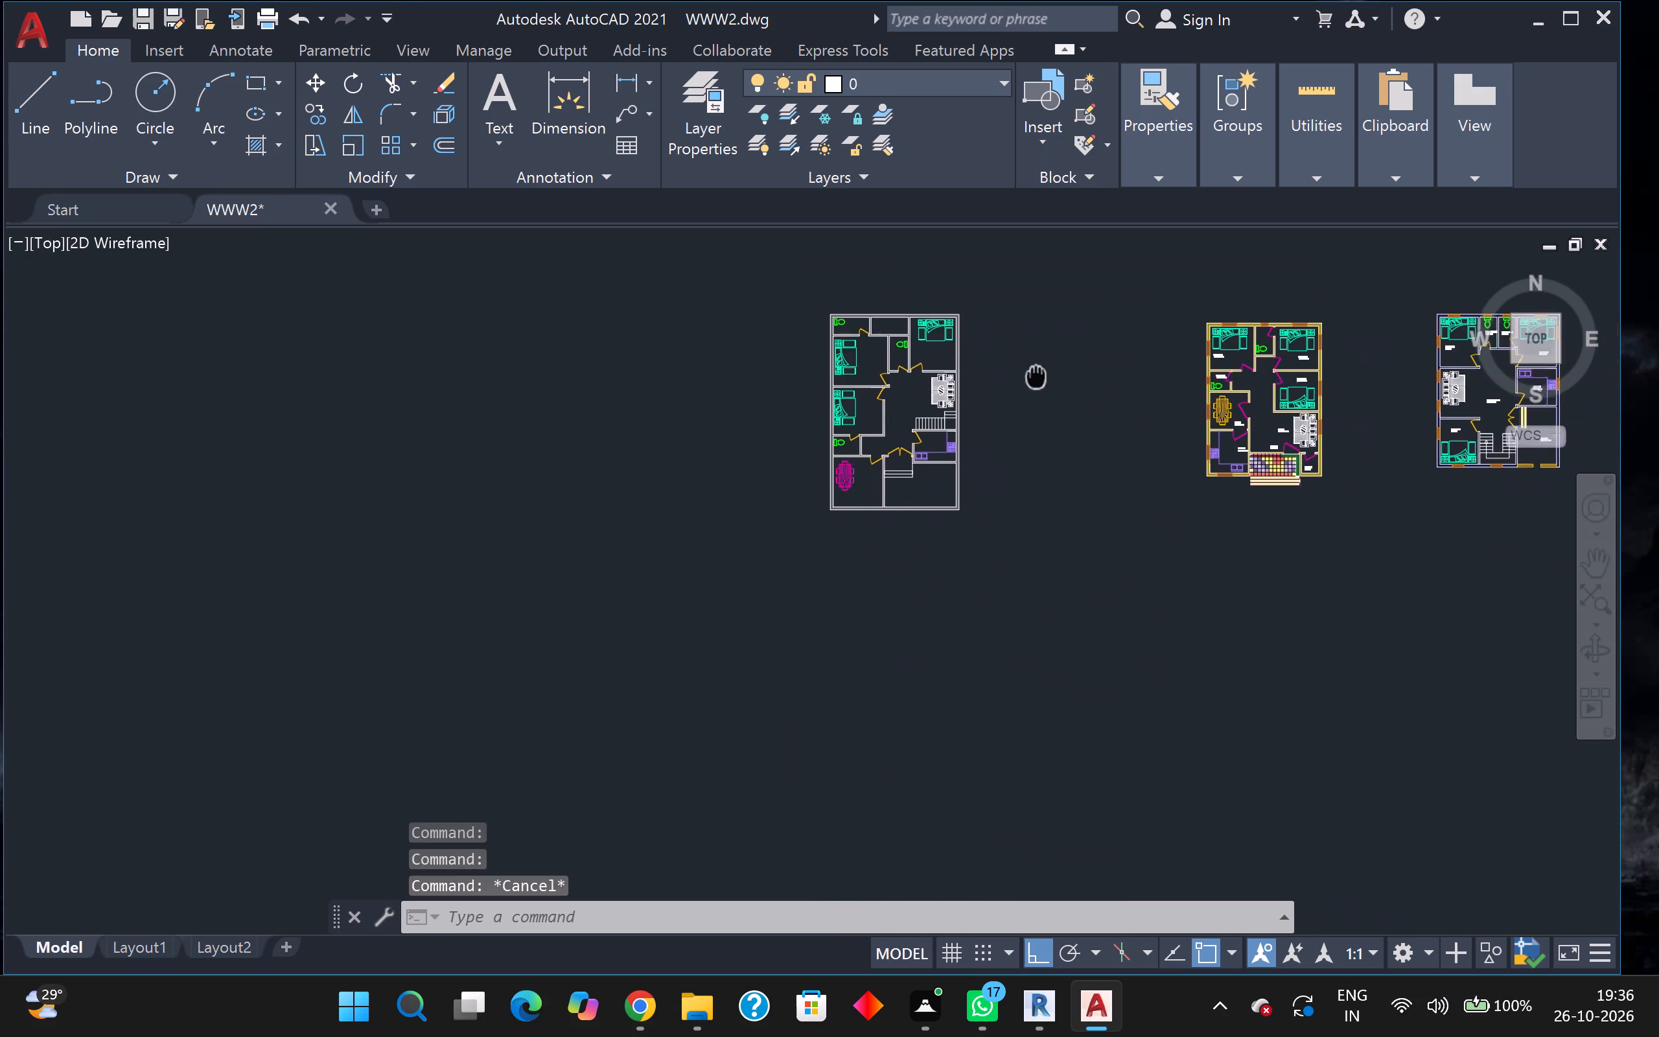
middle_click_drag(1032, 374, 1030, 373)
scroll(1026, 377, "up", 1)
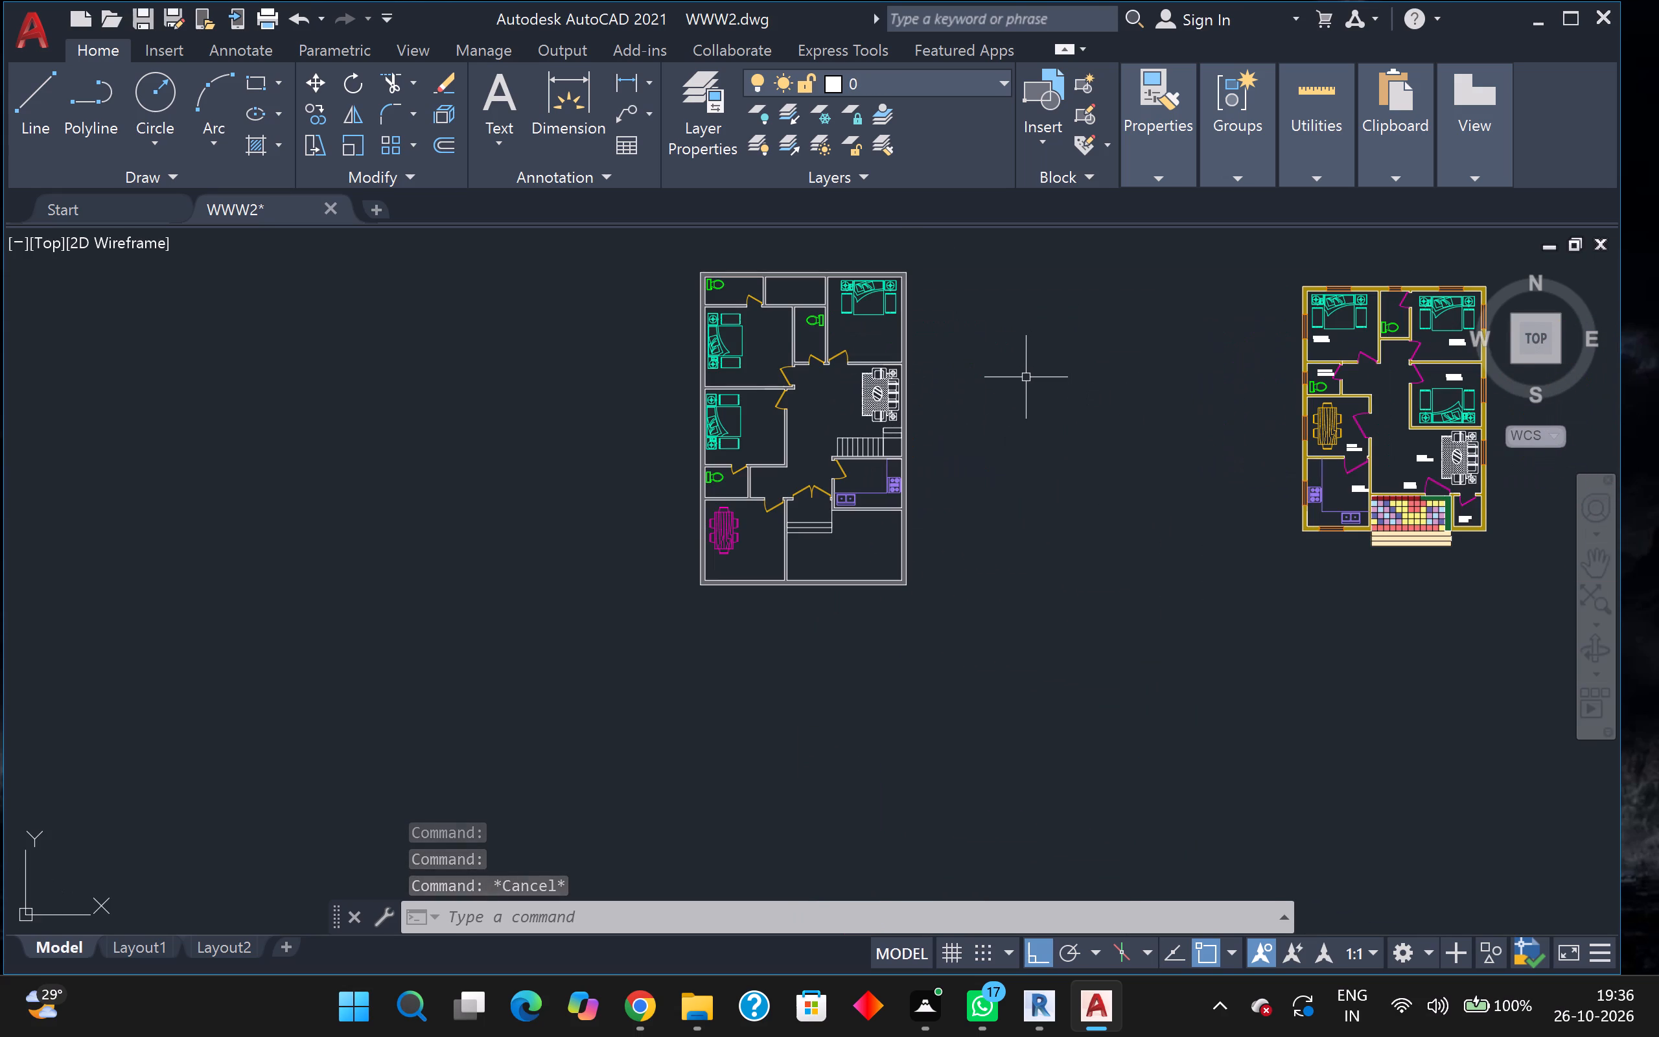
scroll(1026, 377, "up", 1)
scroll(1026, 377, "down", 1)
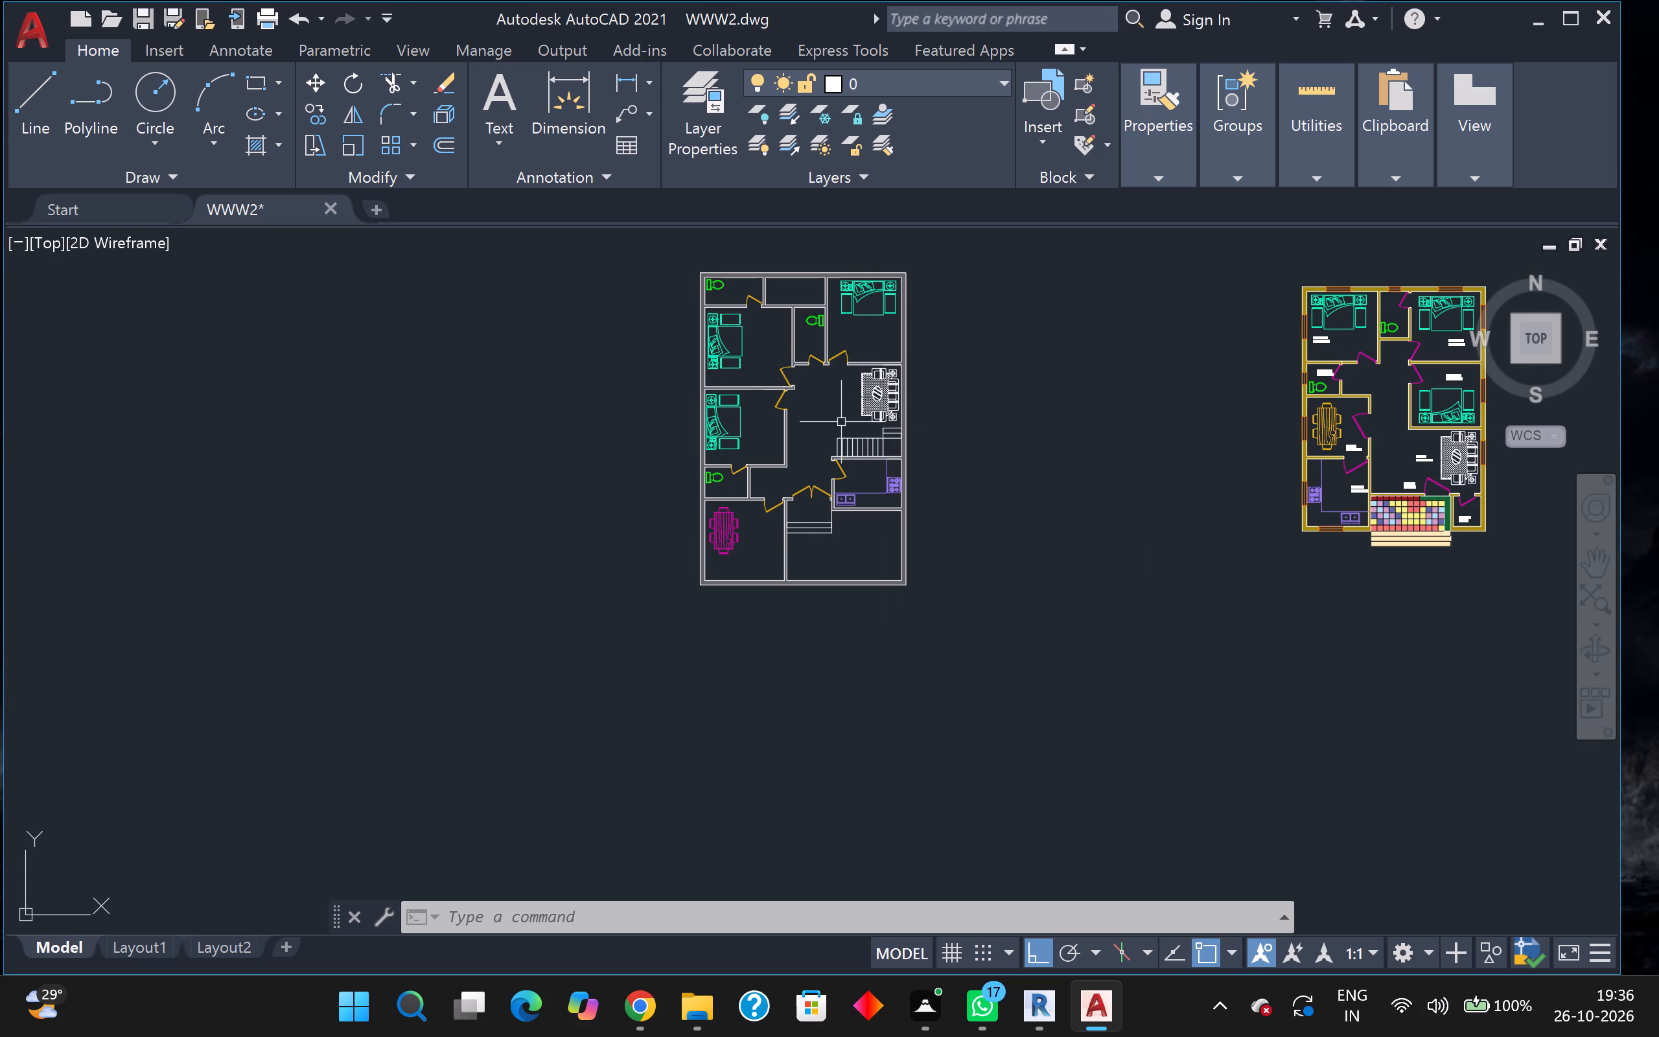
scroll(827, 435, "up", 1)
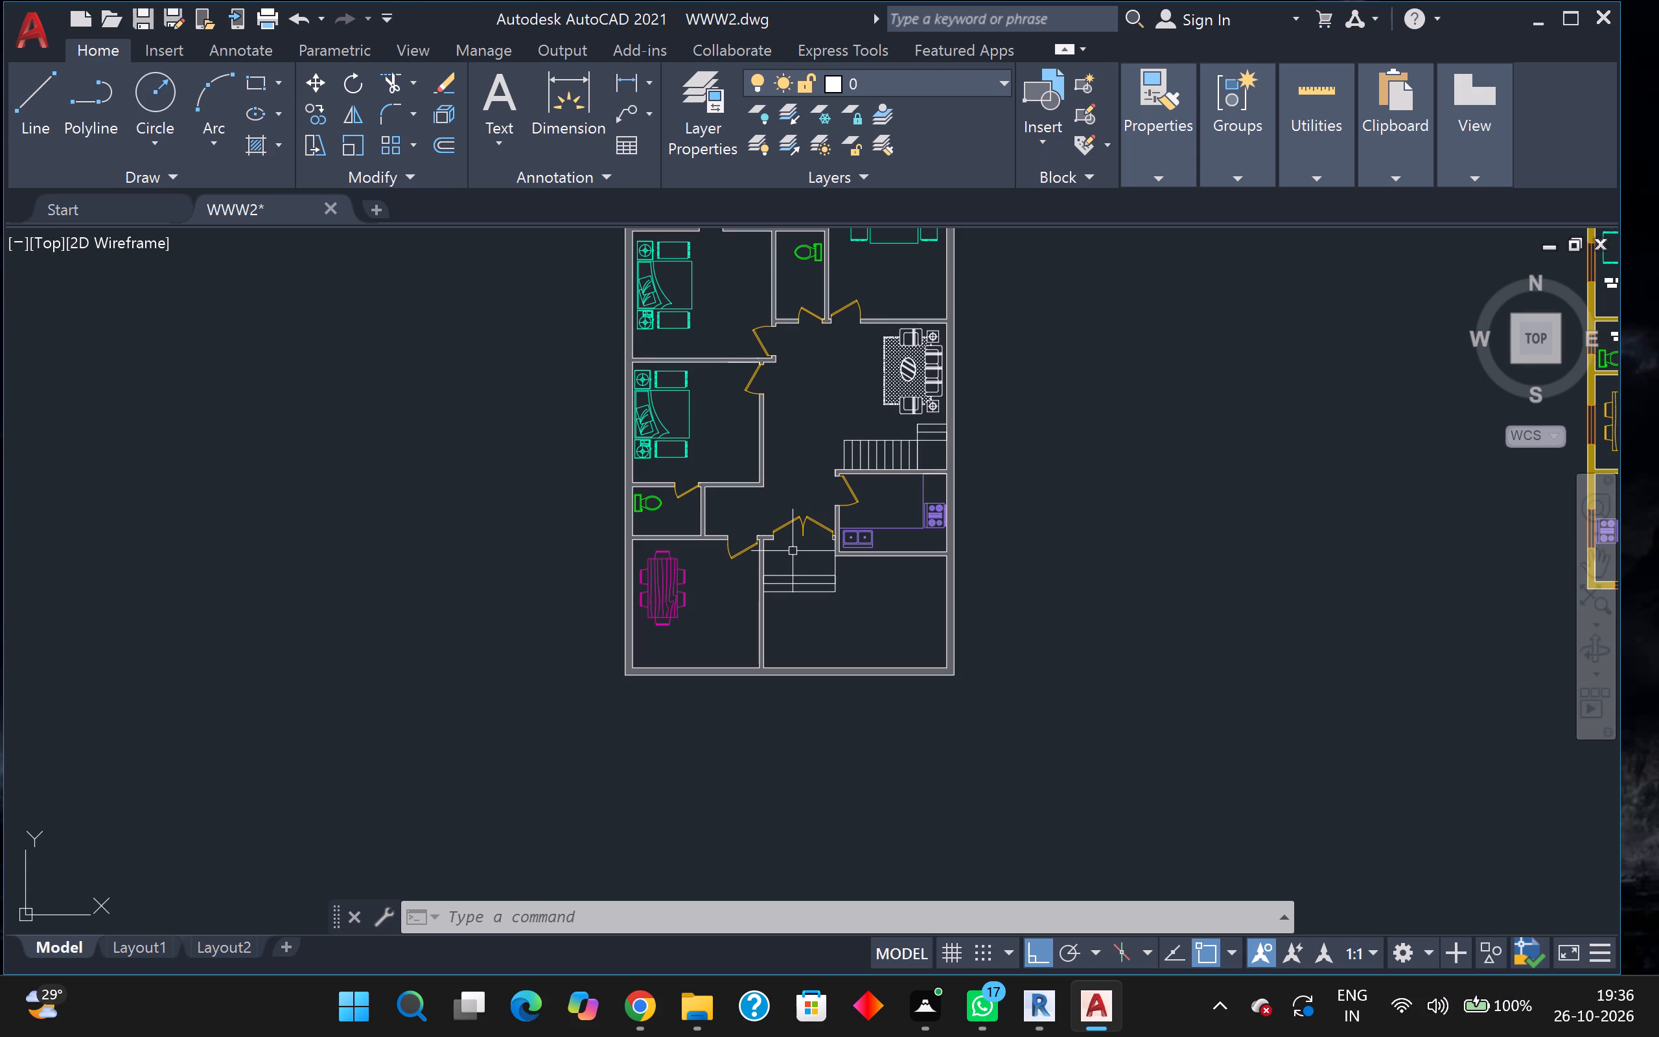
scroll(589, 430, "up", 2)
scroll(420, 211, "down", 3)
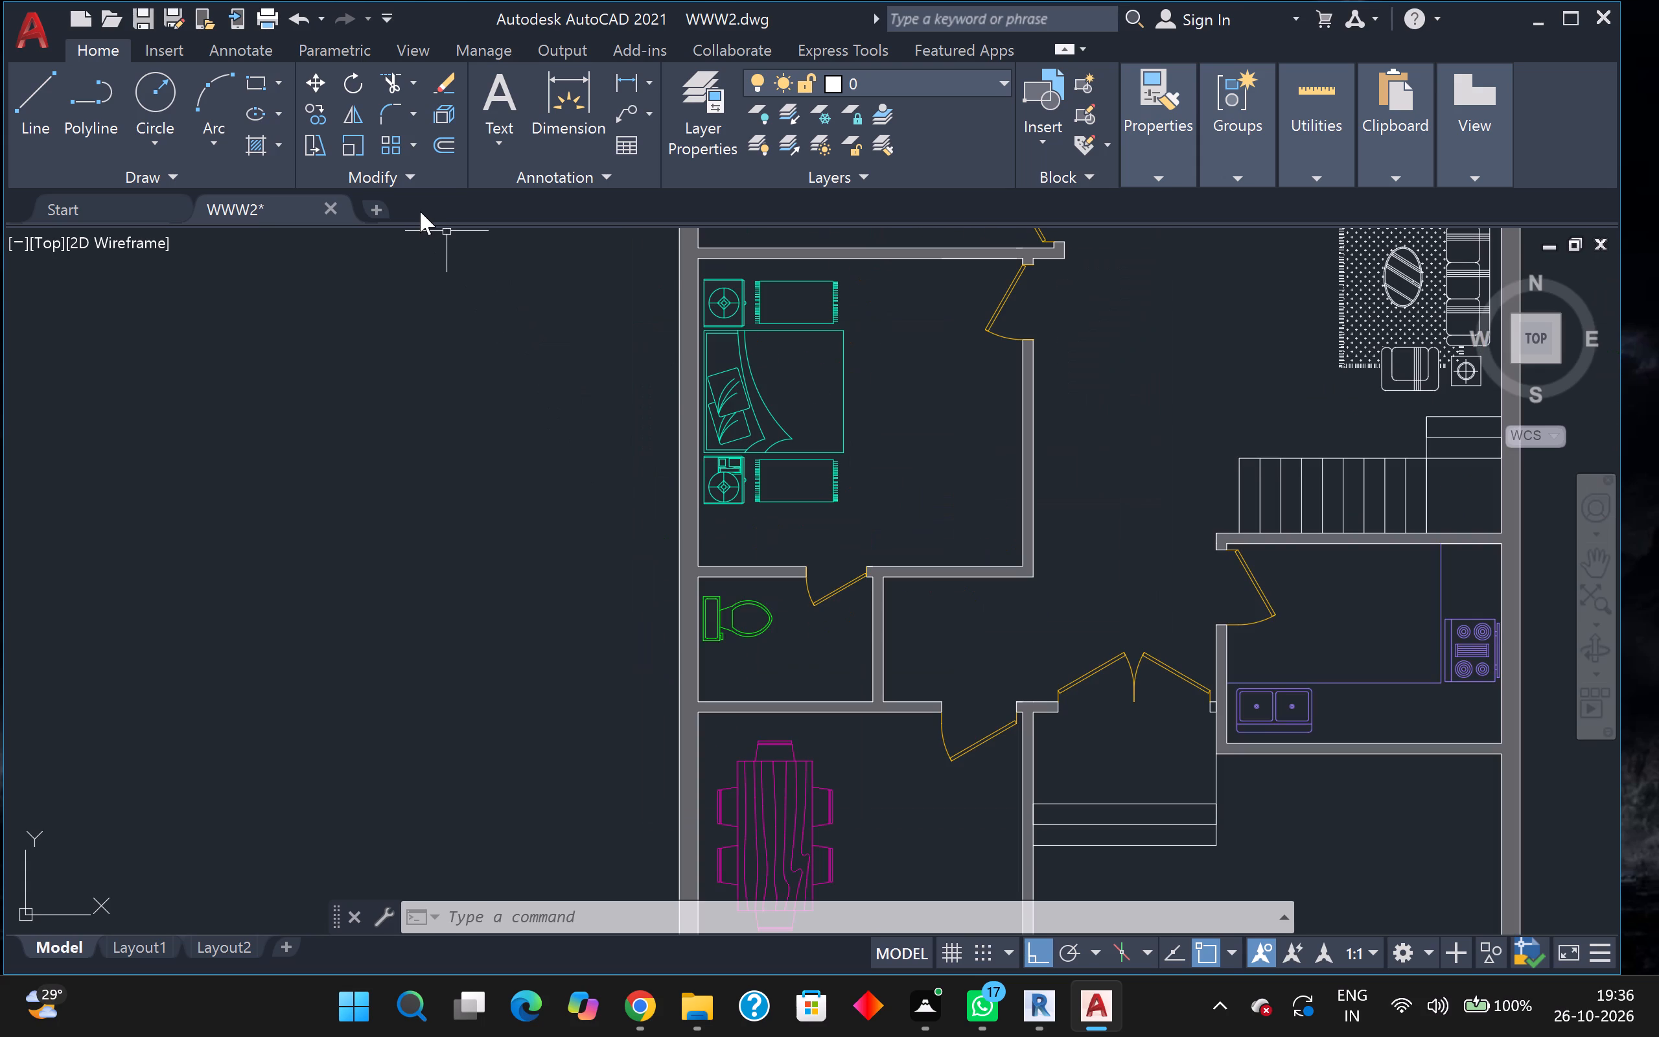
scroll(423, 275, "down", 1)
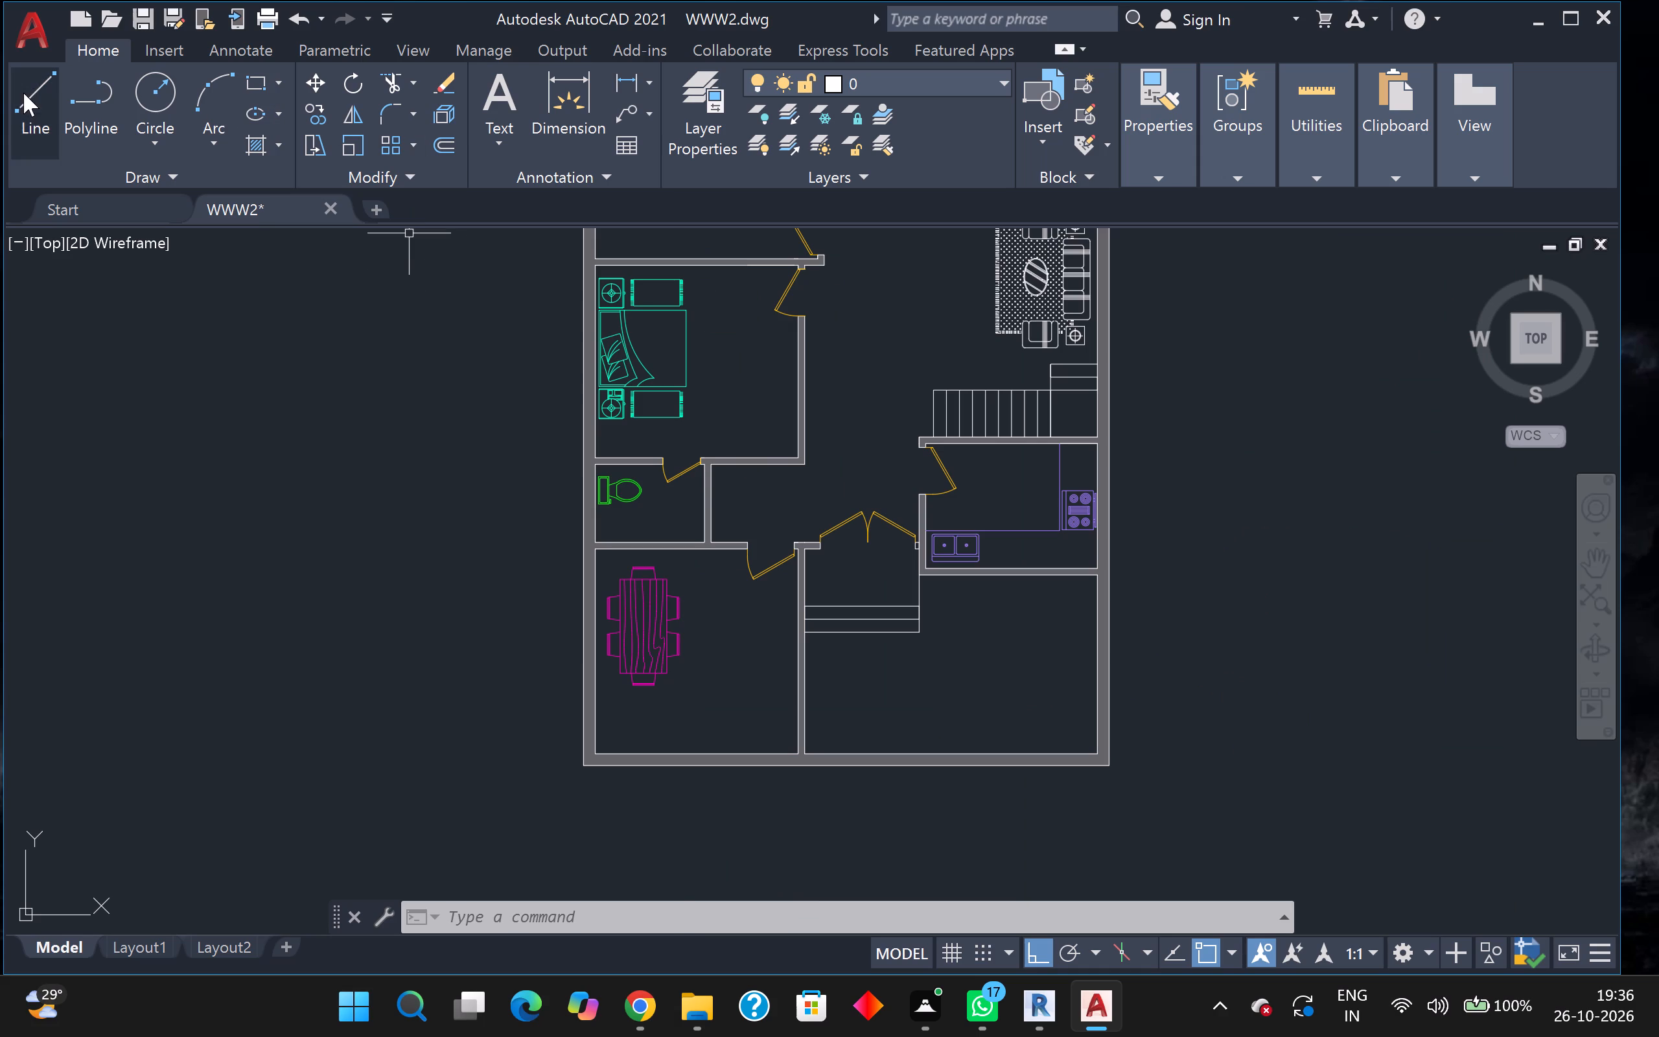
Draw a line across the south wall, continuing the east face of the partition beside the dining room.
left_click(23, 93)
scroll(405, 439, "down", 1)
scroll(897, 772, "up", 1)
scroll(583, 653, "up", 2)
middle_click_drag(538, 635, 702, 708)
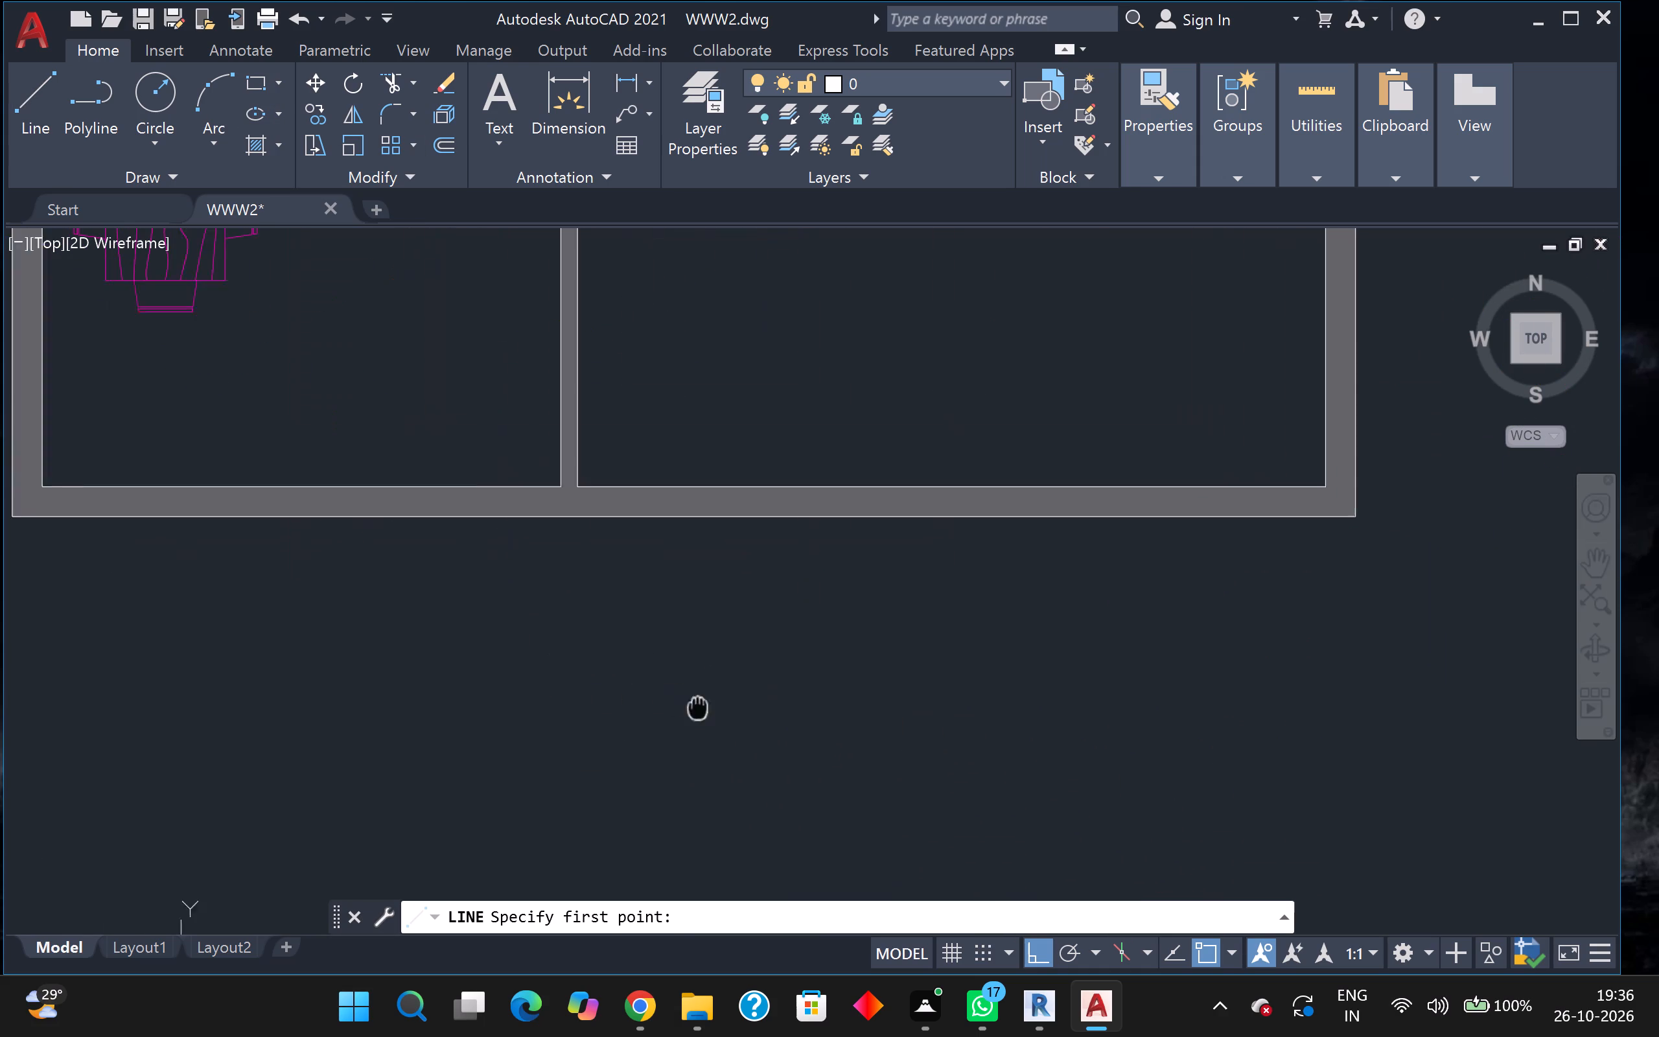
scroll(570, 539, "up", 2)
left_click(605, 430)
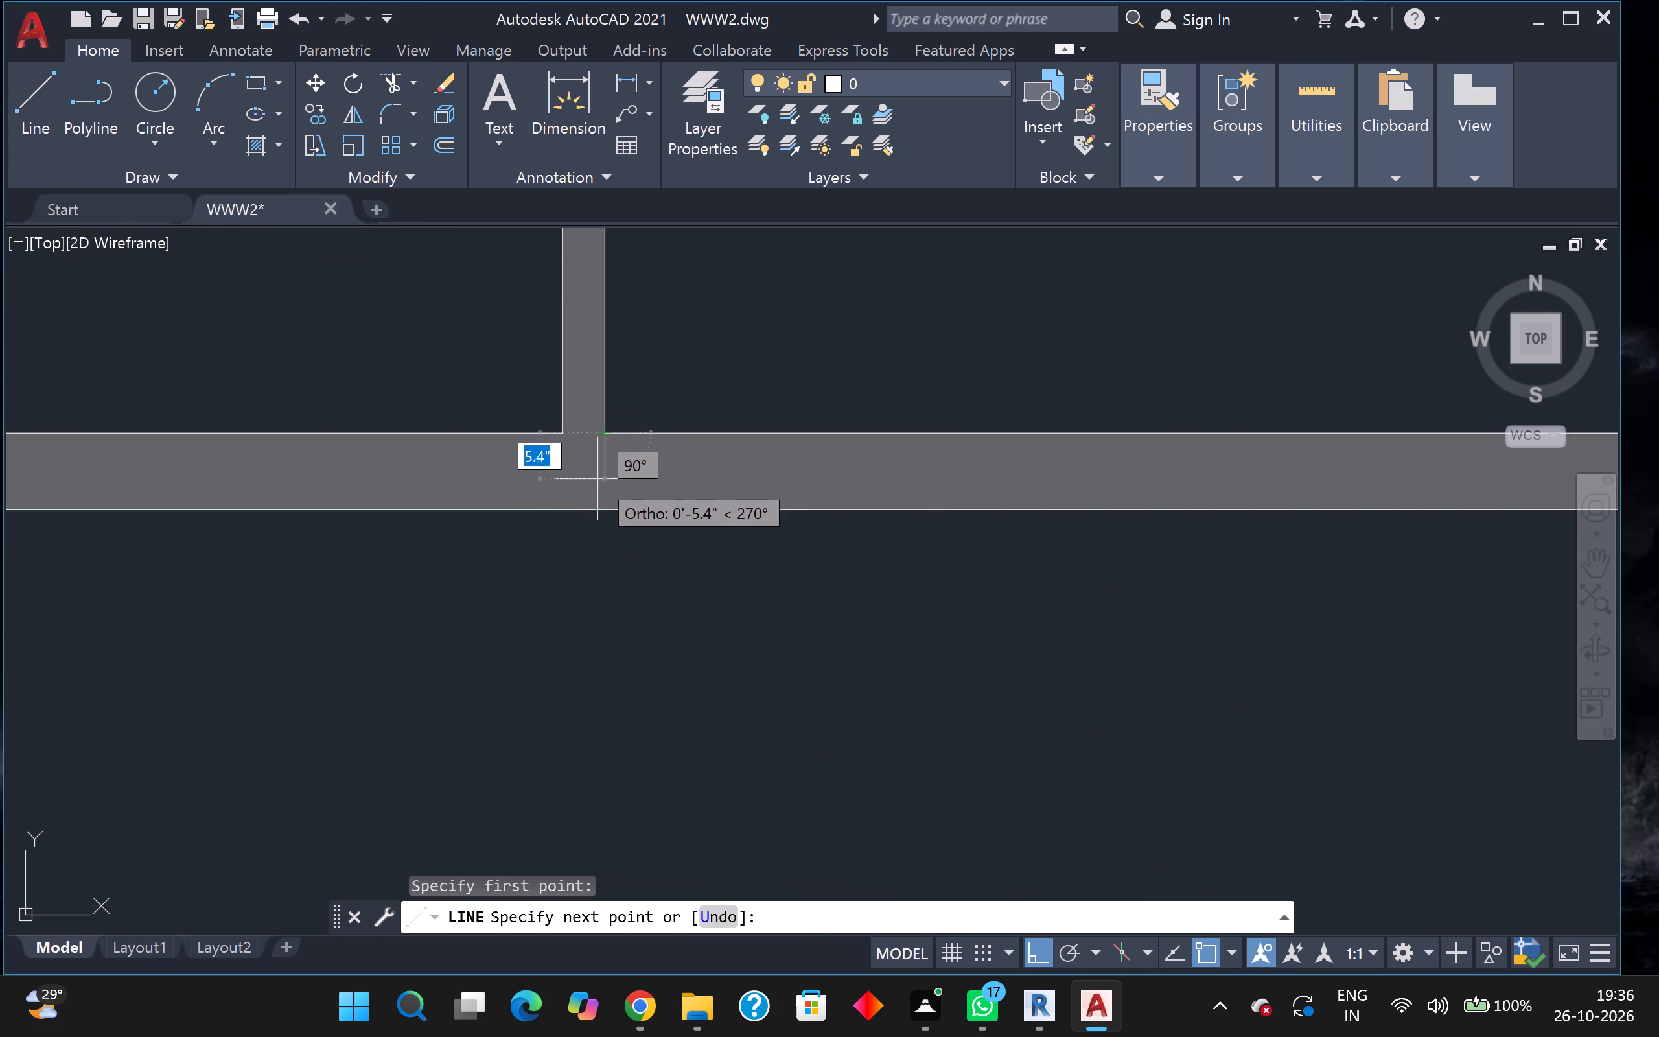
left_click(608, 509)
key("Escape")
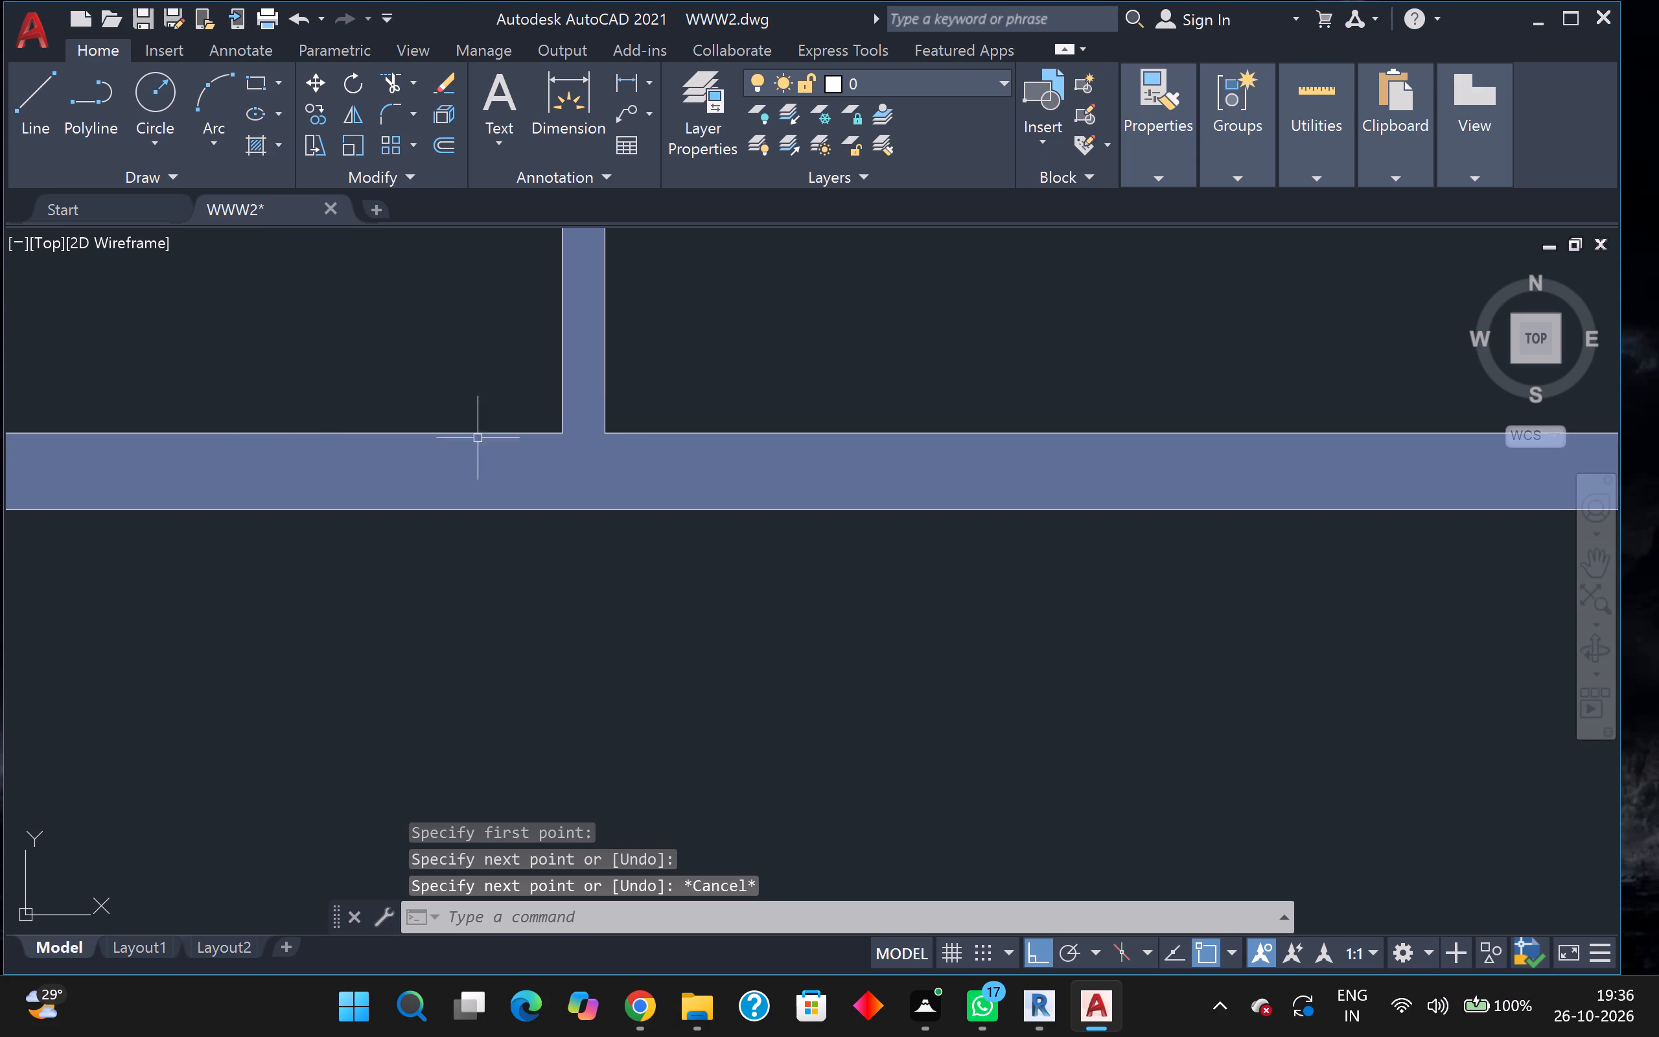
Draw a line across the south wall at the southeast corner, continuing the east wall's inner face.
scroll(766, 248, "down", 2)
middle_click_drag(956, 254, 362, 407)
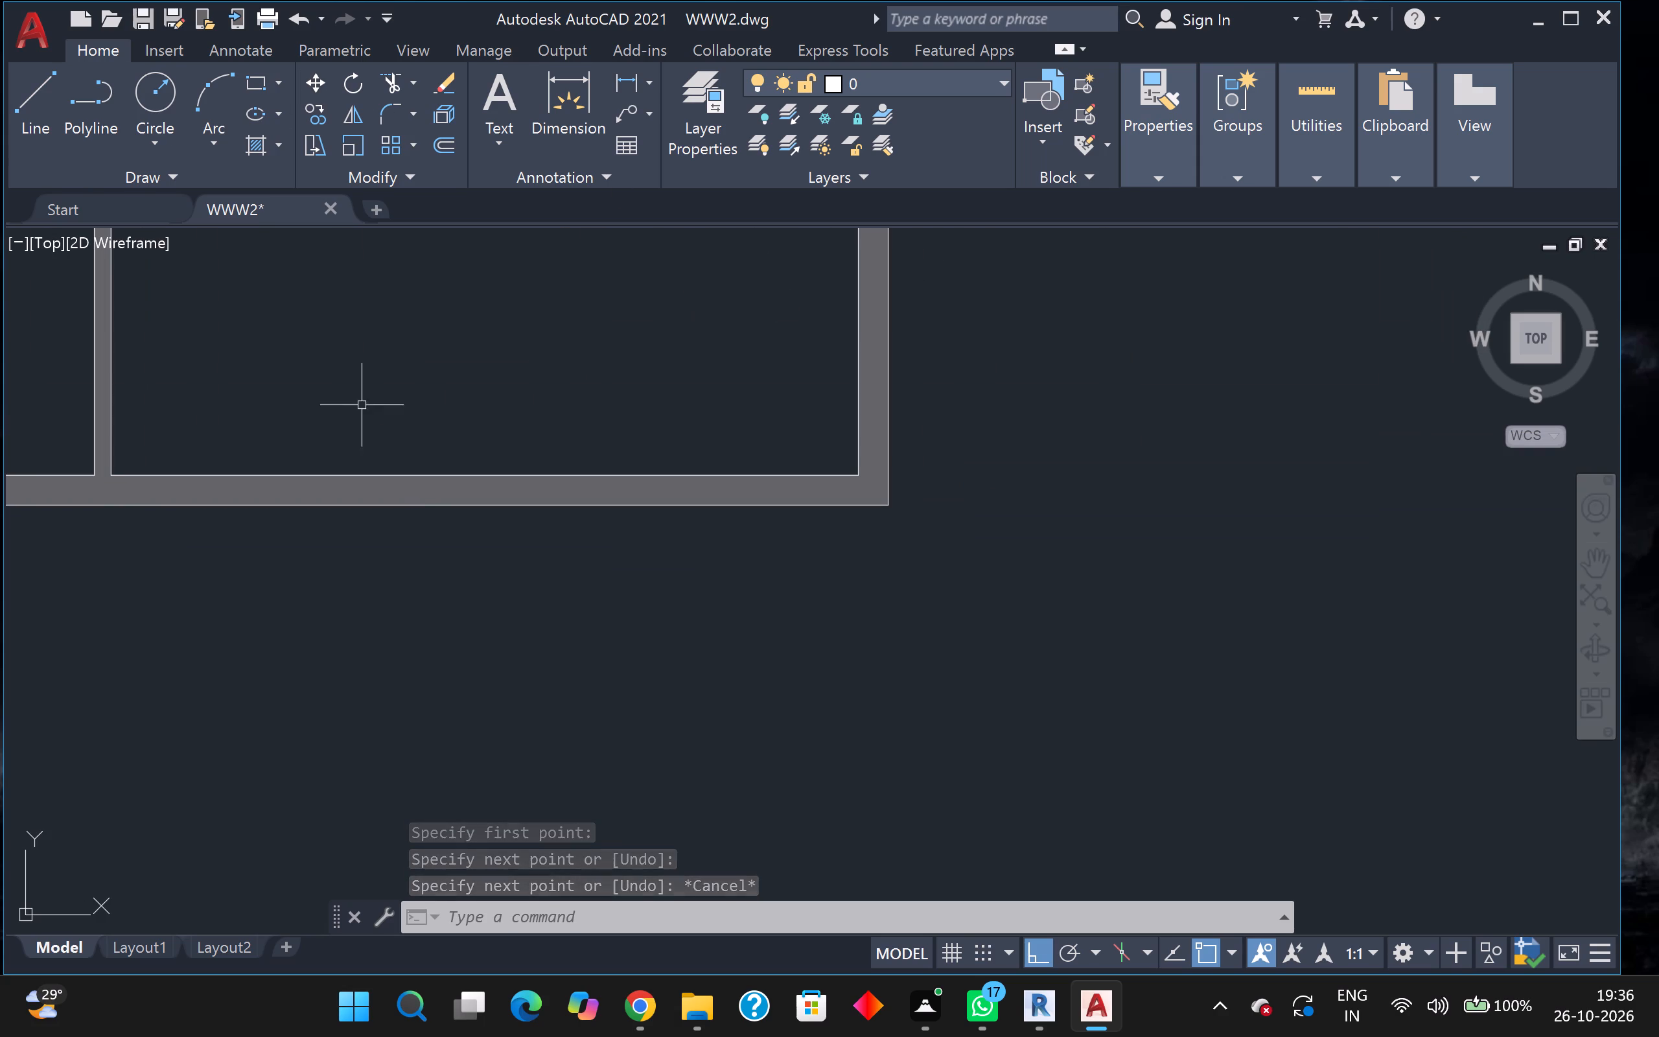
key("l")
key("Return")
scroll(792, 449, "up", 1)
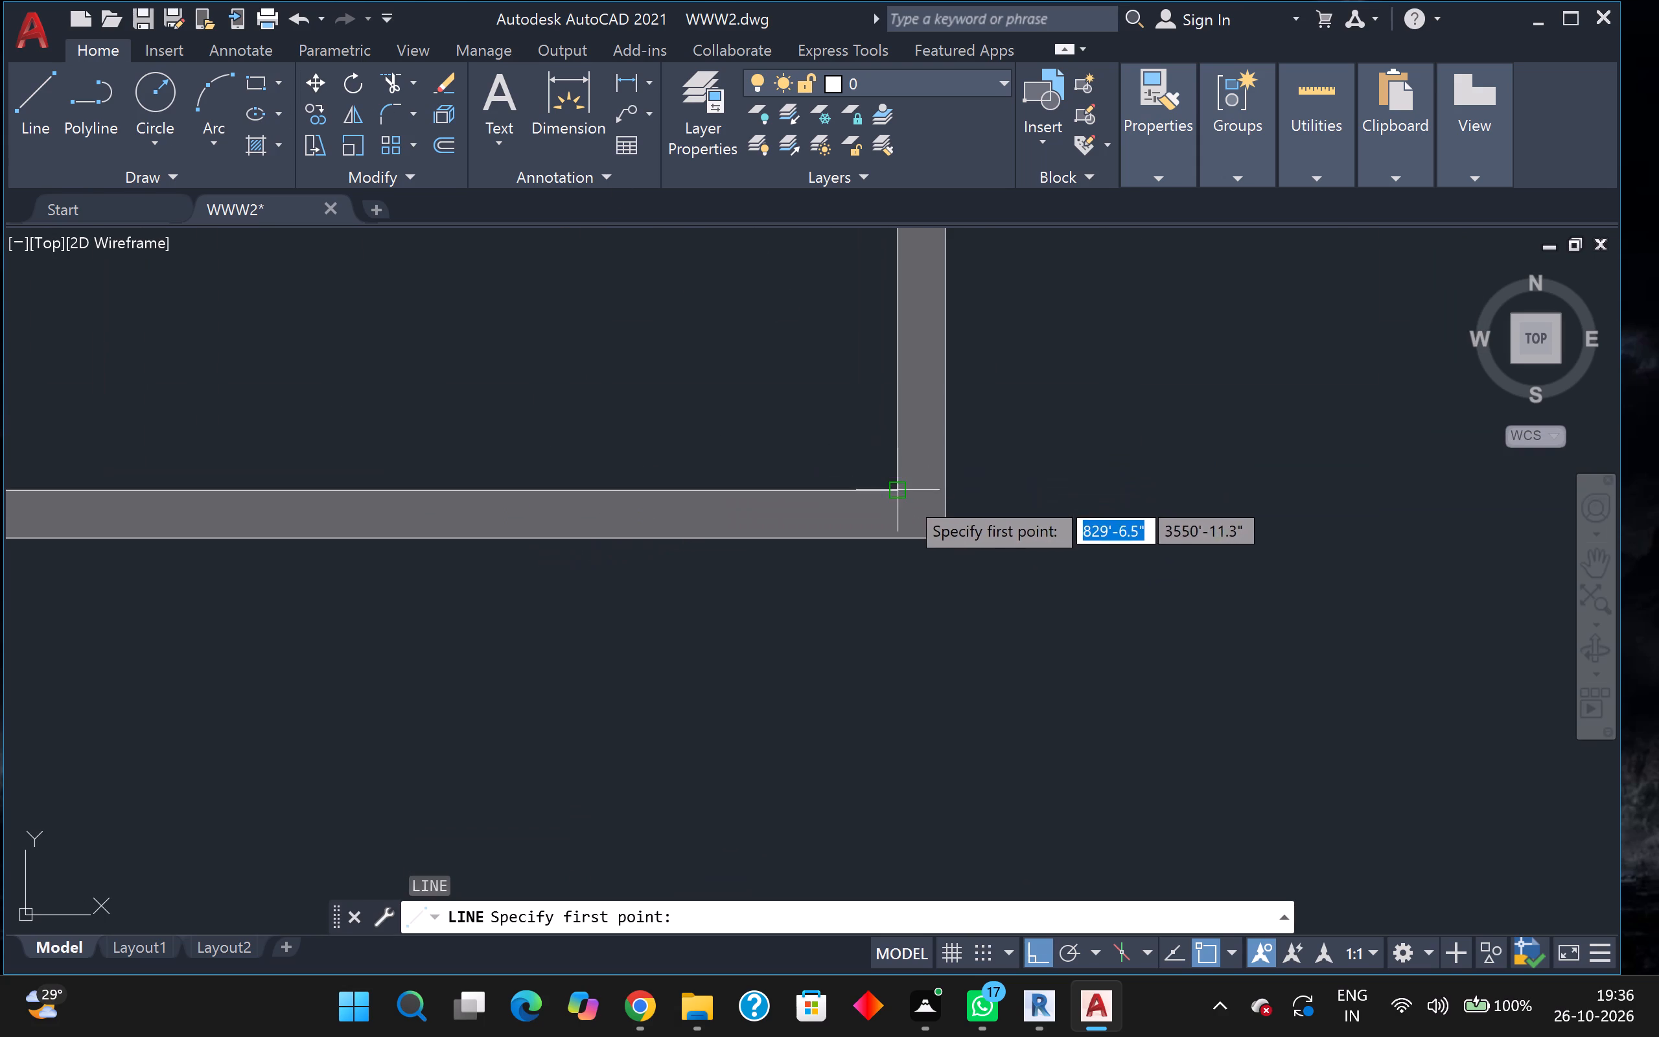
left_click(900, 496)
left_click(901, 544)
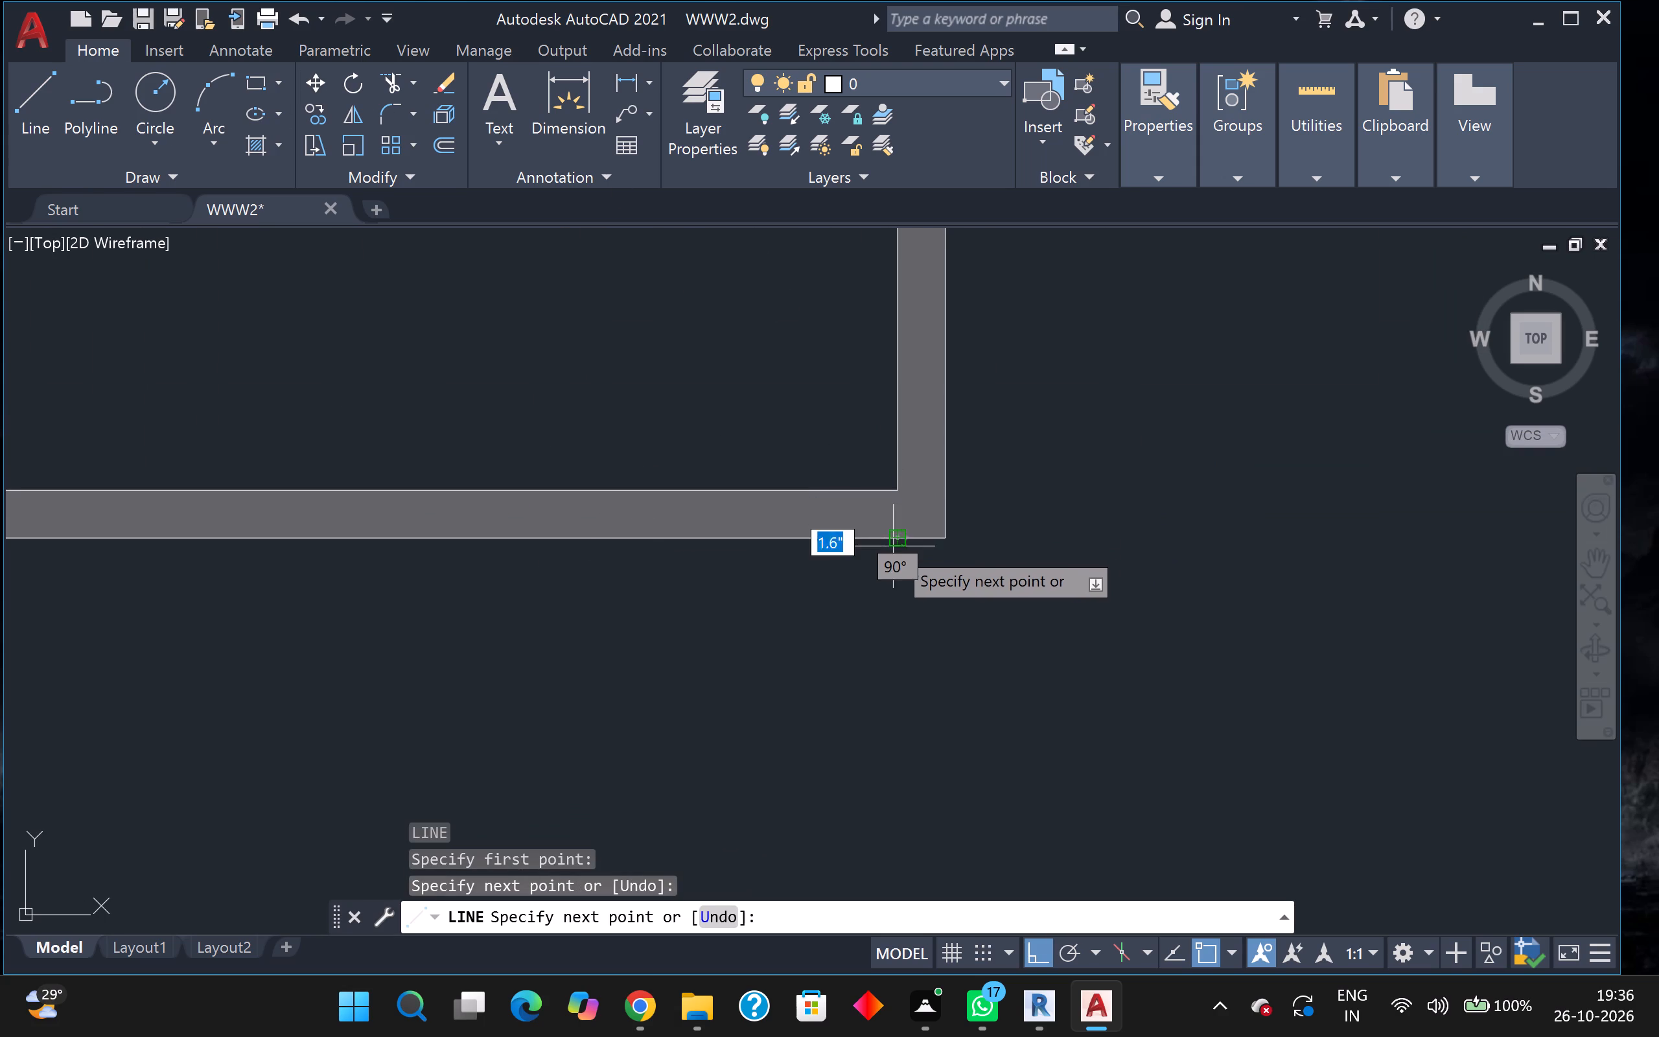
key("Escape")
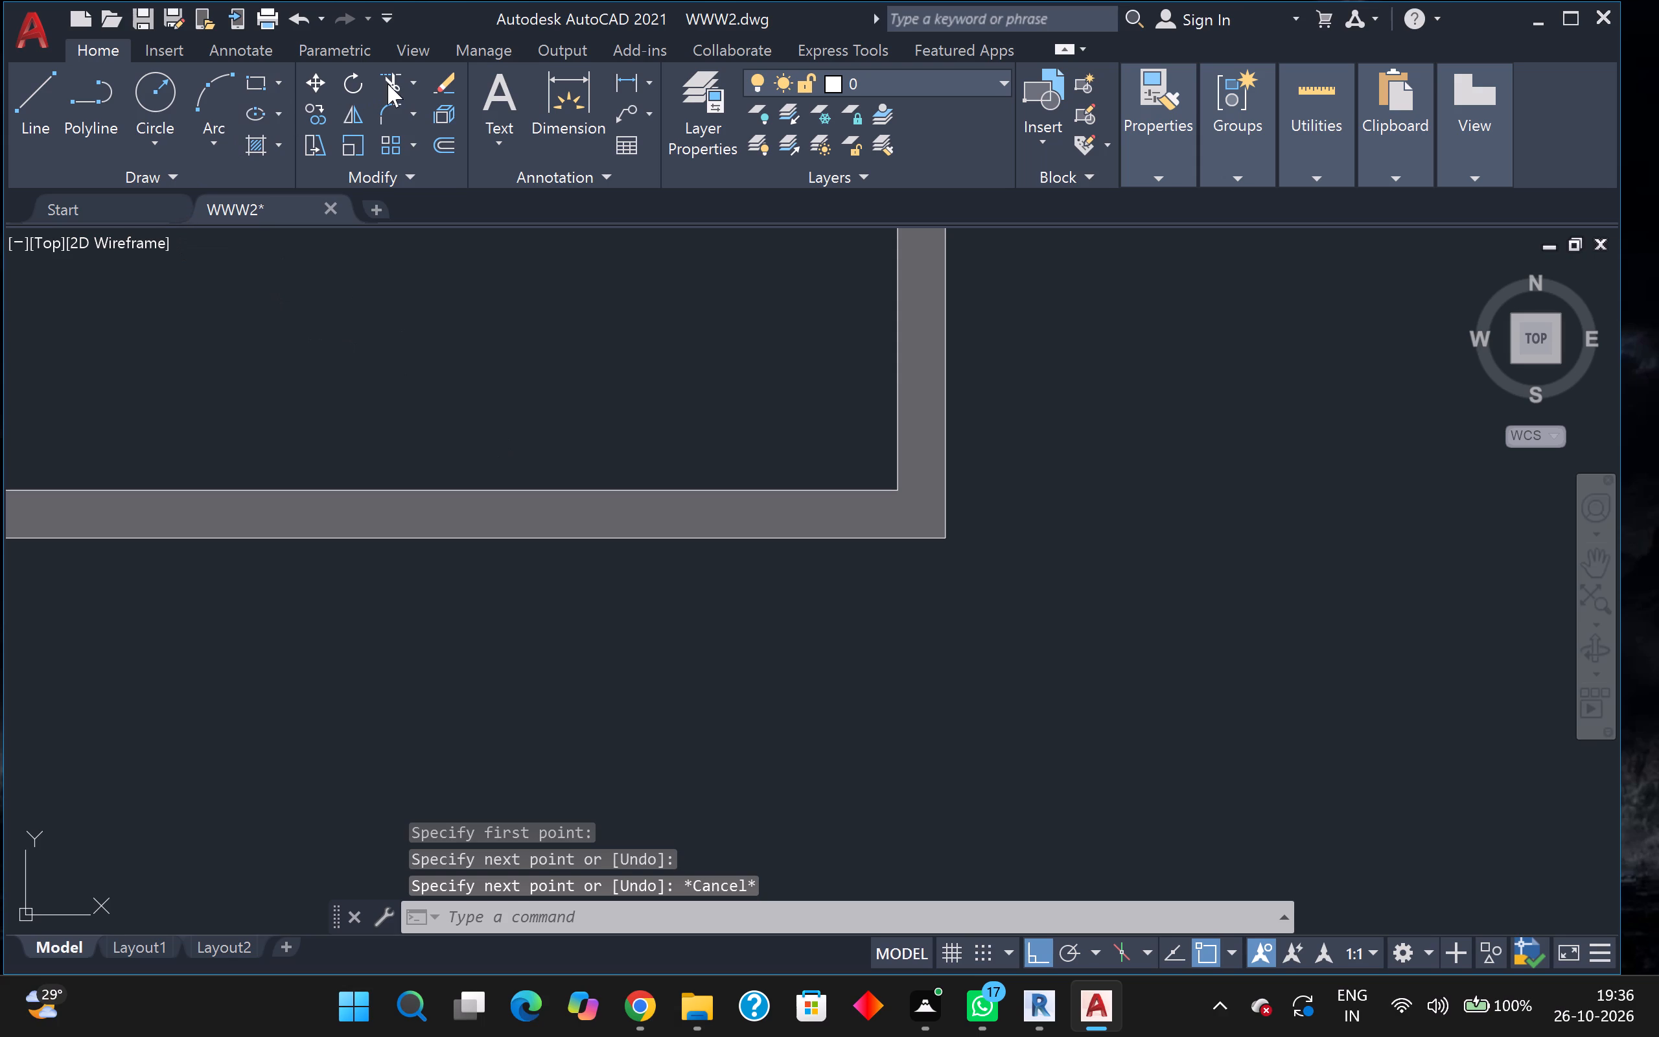
Trim away the south wall's inner line and solid fill between the dining room partition and the east wall.
left_click_drag(388, 84, 389, 97)
left_click(476, 431)
left_click(485, 538)
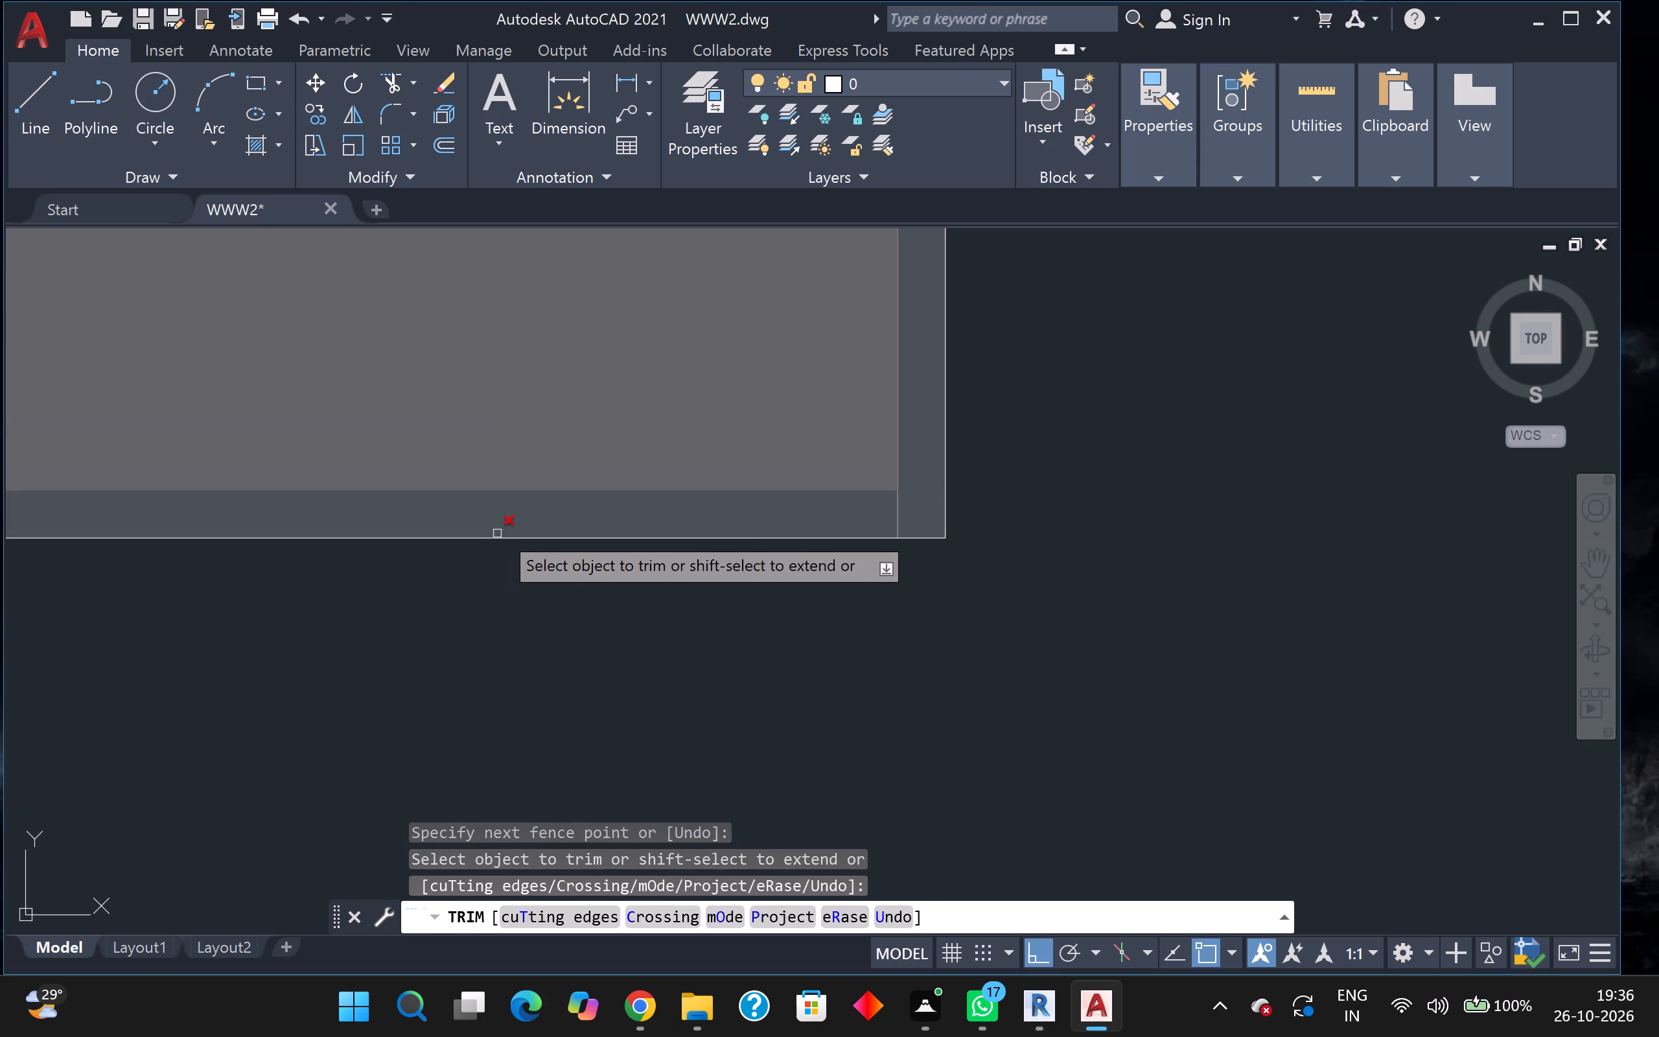
scroll(518, 519, "down", 2)
scroll(554, 561, "down", 1)
middle_click_drag(559, 566, 588, 578)
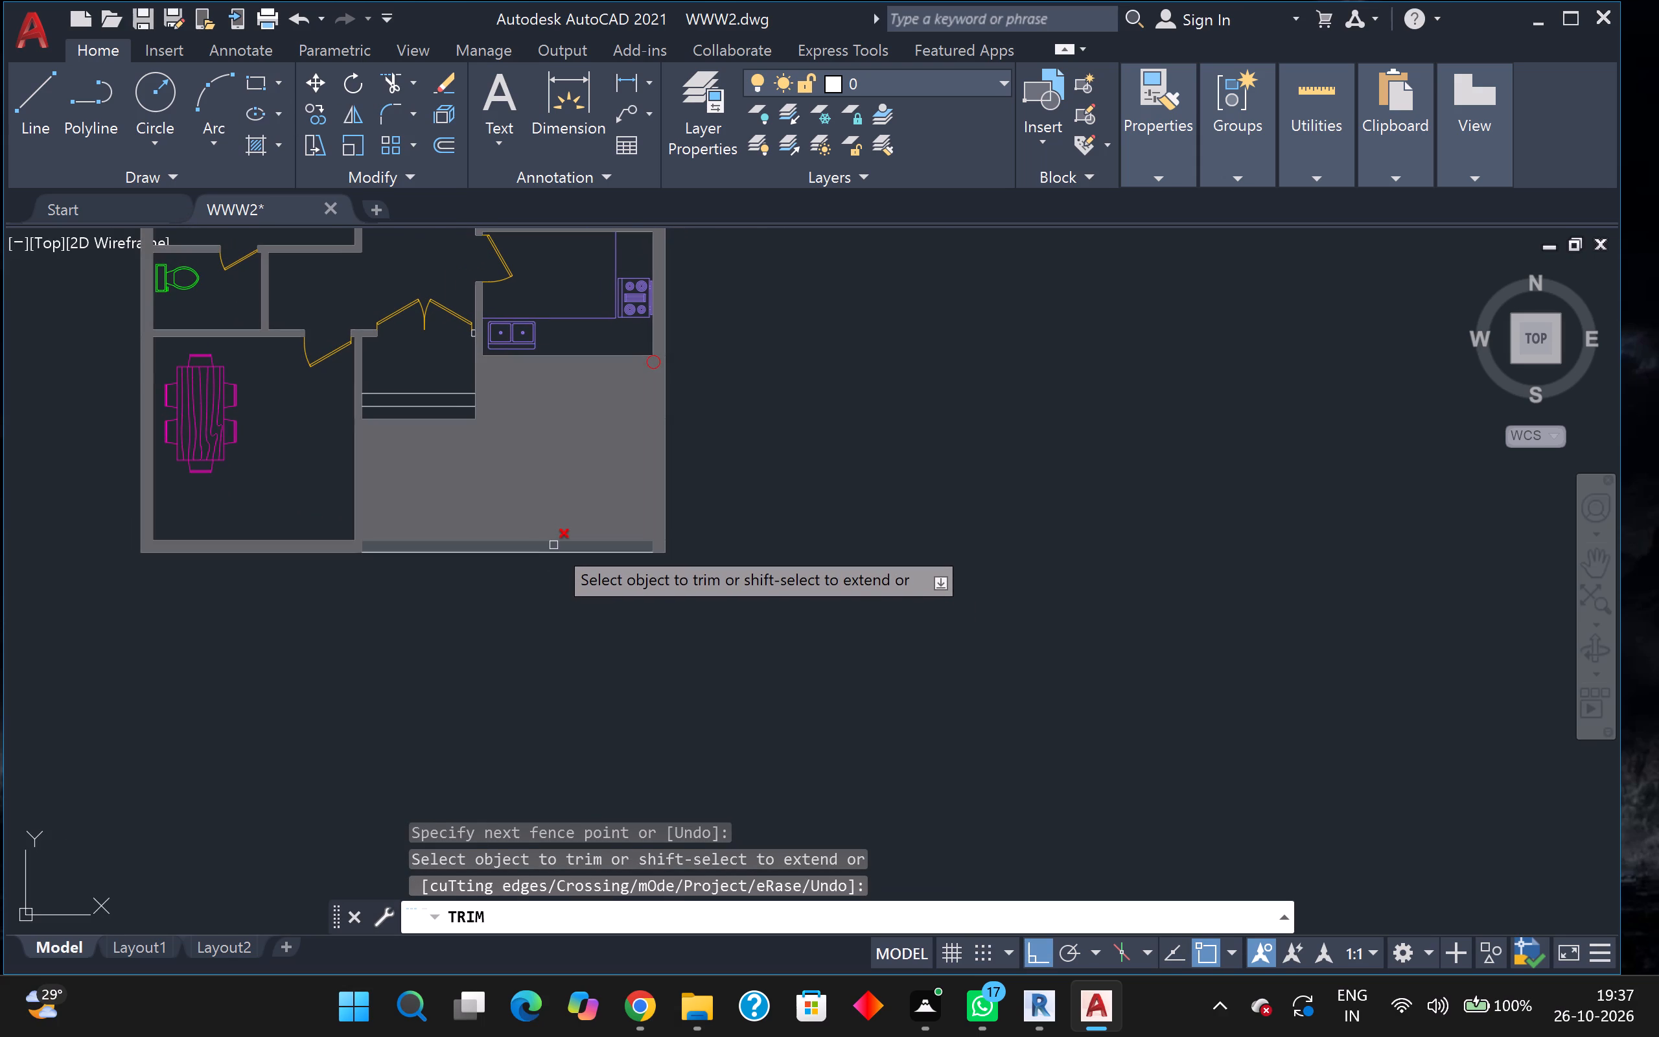
left_click(553, 545)
left_click(564, 481)
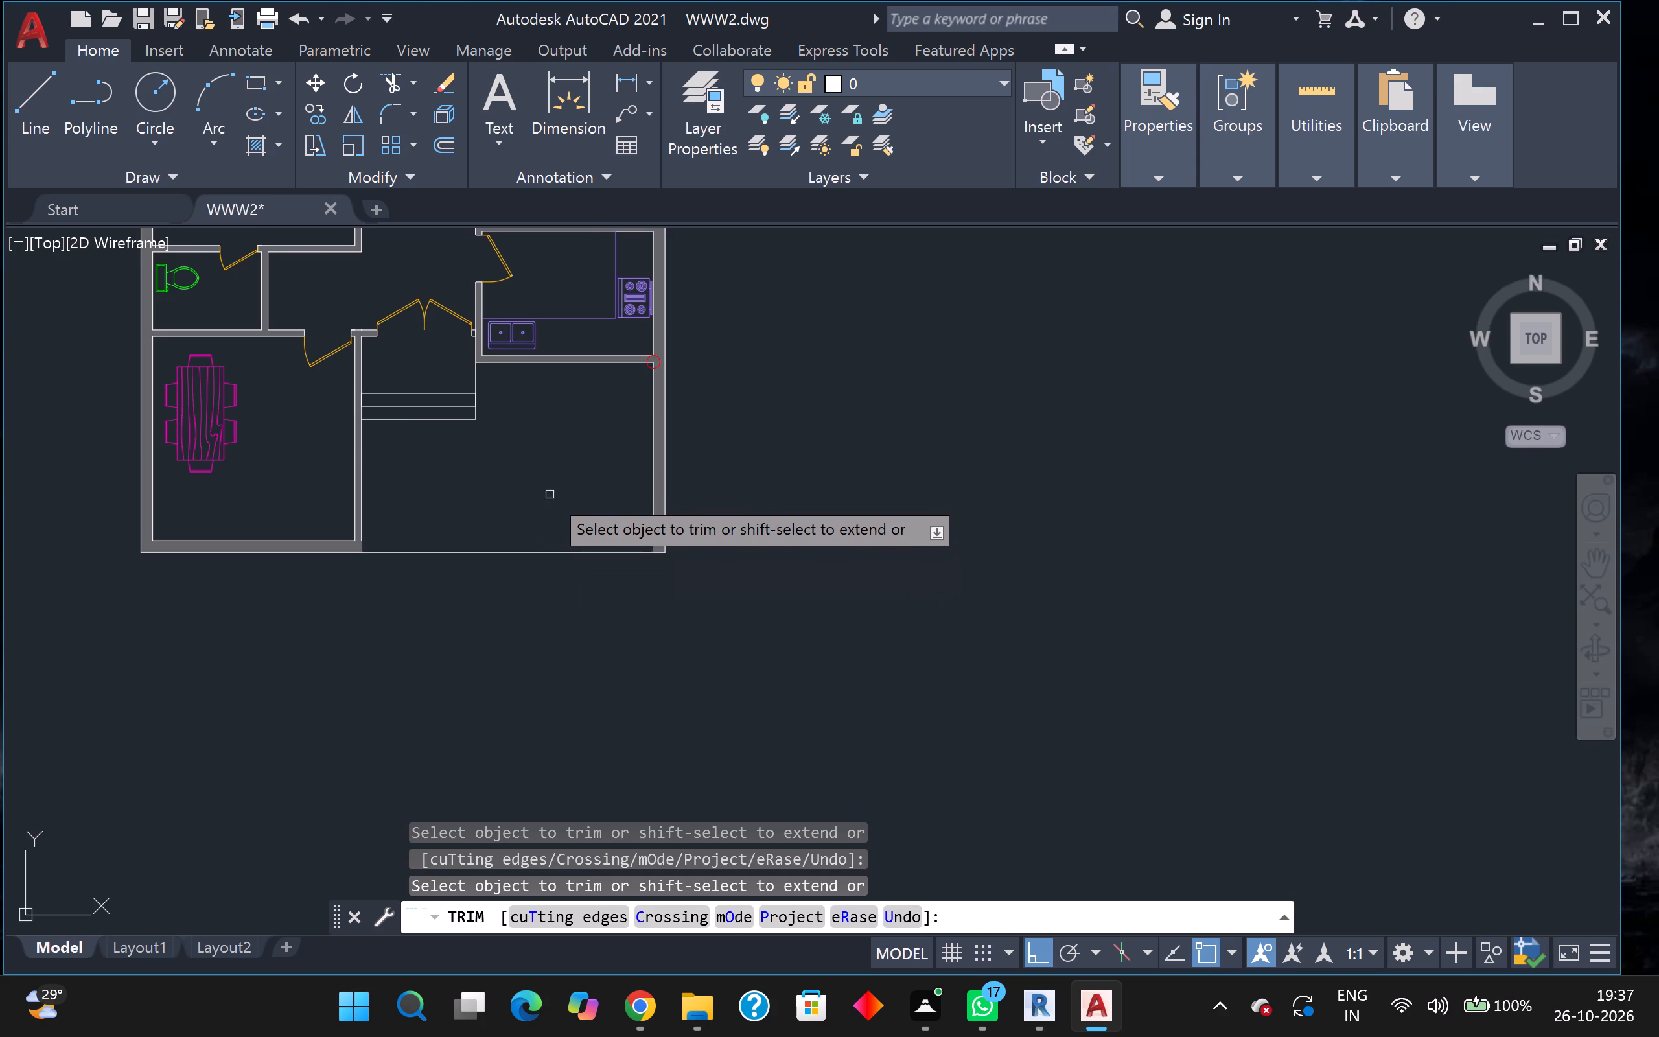
Trim away the south wall's outer line between the dining room partition and the east wall.
scroll(542, 503, "down", 2)
scroll(547, 536, "up", 1)
middle_click_drag(552, 536, 563, 552)
scroll(557, 544, "up", 1)
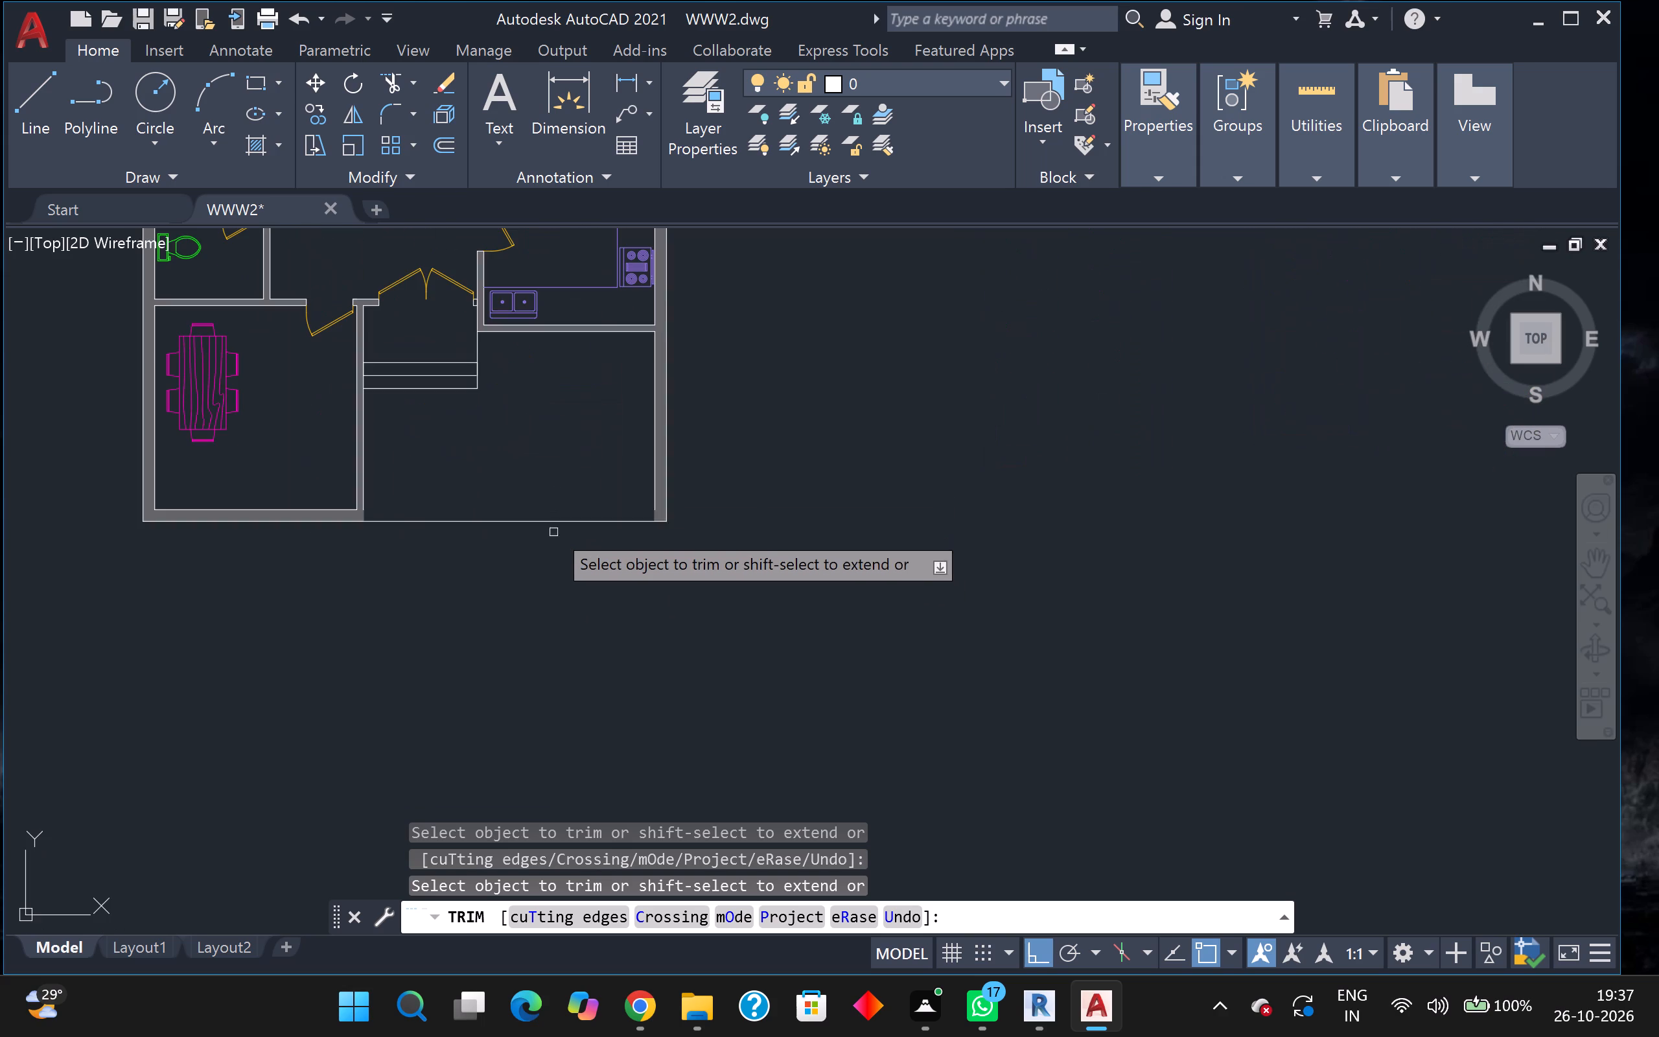
left_click_drag(535, 487, 538, 498)
left_click(540, 529)
scroll(542, 535, "down", 2)
middle_click_drag(565, 550, 642, 591)
scroll(565, 550, "down", 1)
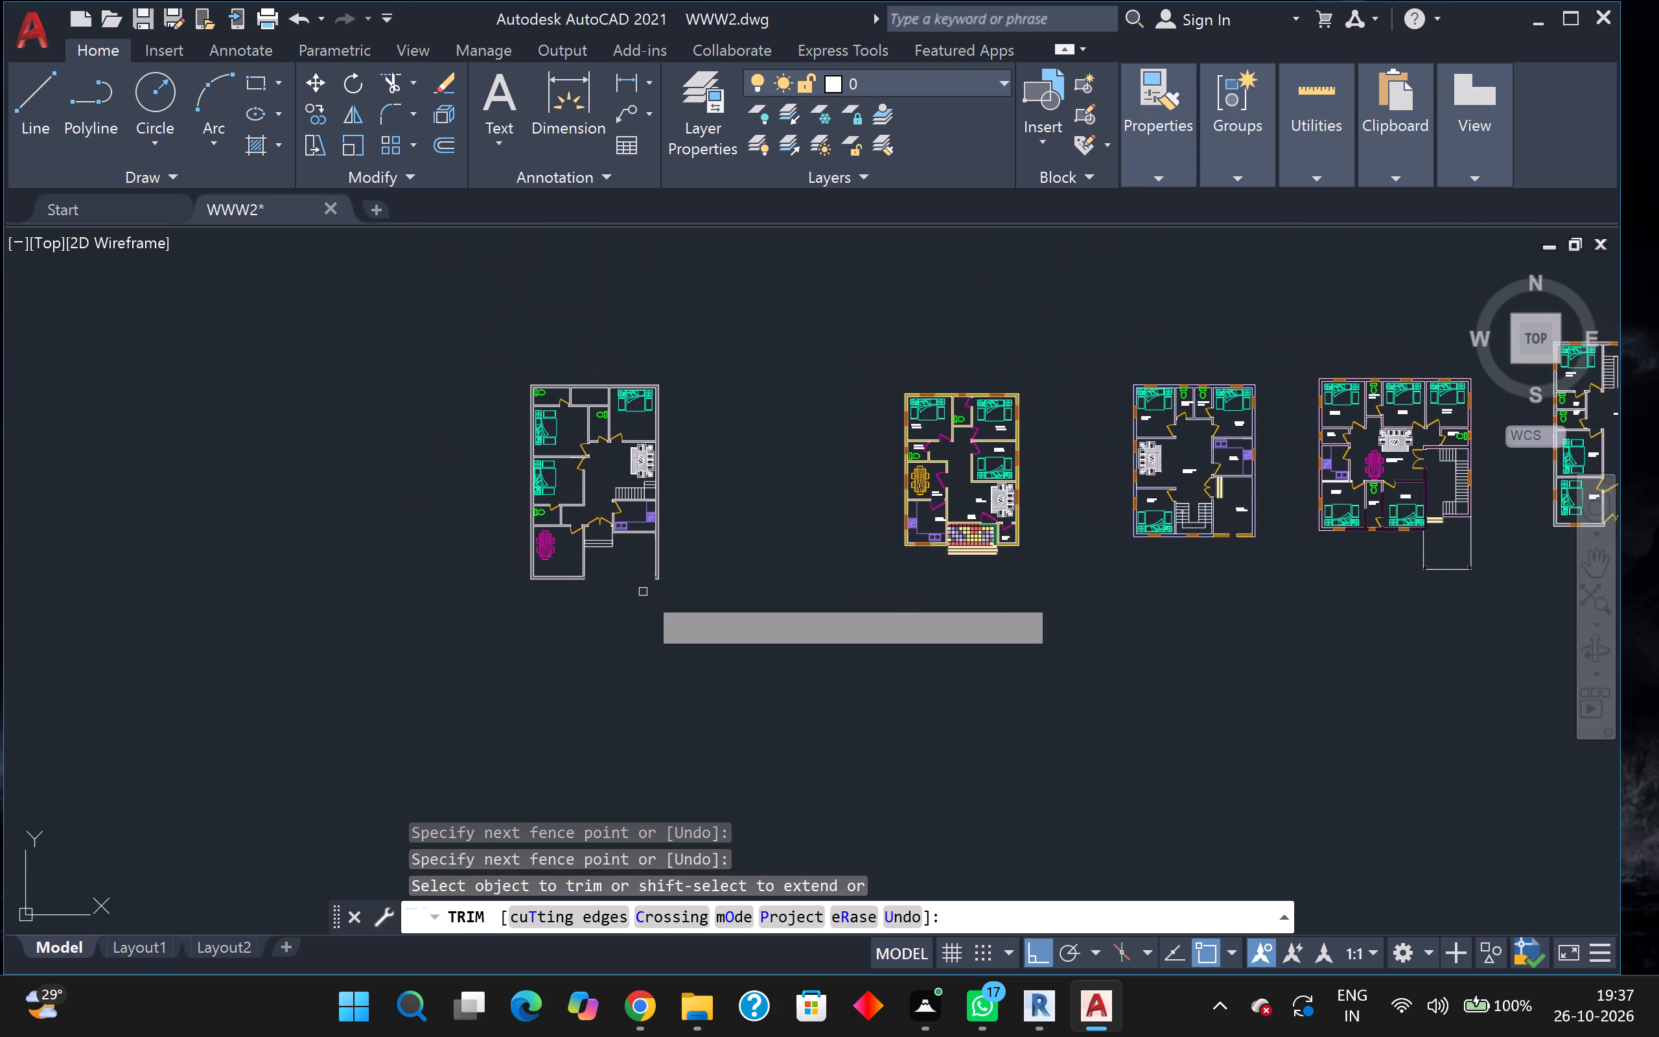
scroll(640, 591, "up", 2)
scroll(491, 516, "up", 2)
scroll(564, 549, "down", 1)
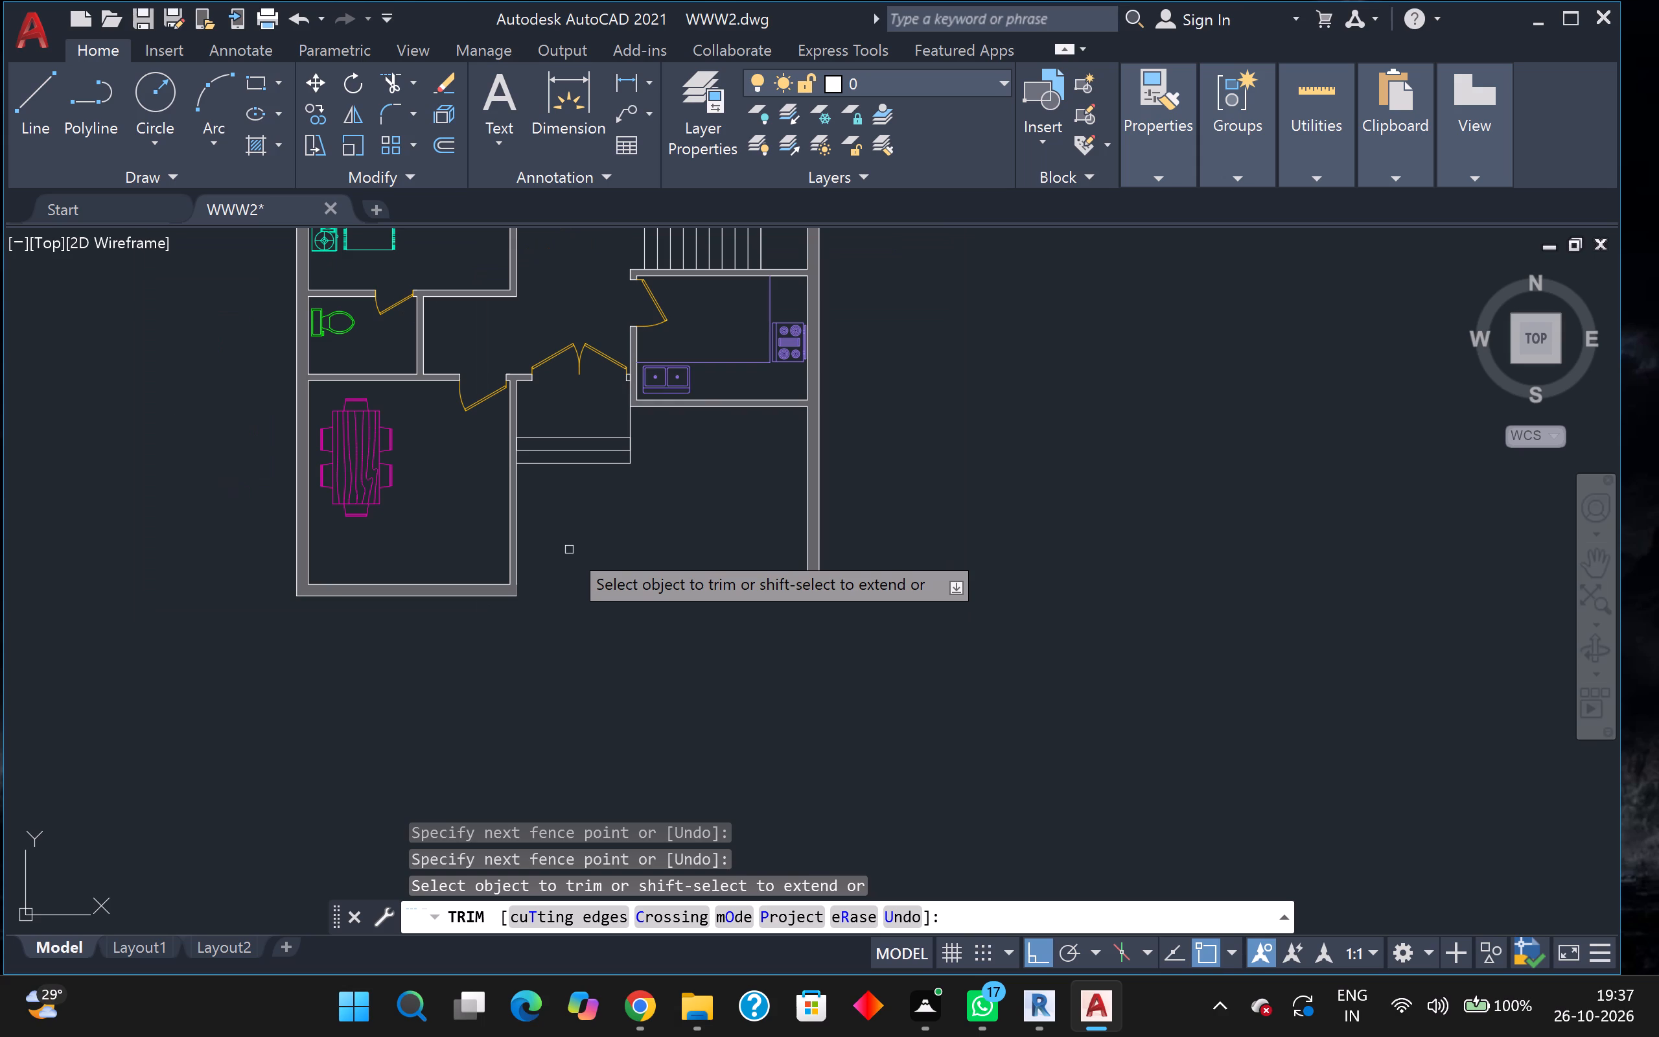
scroll(569, 552, "up", 1)
middle_click_drag(572, 552, 574, 549)
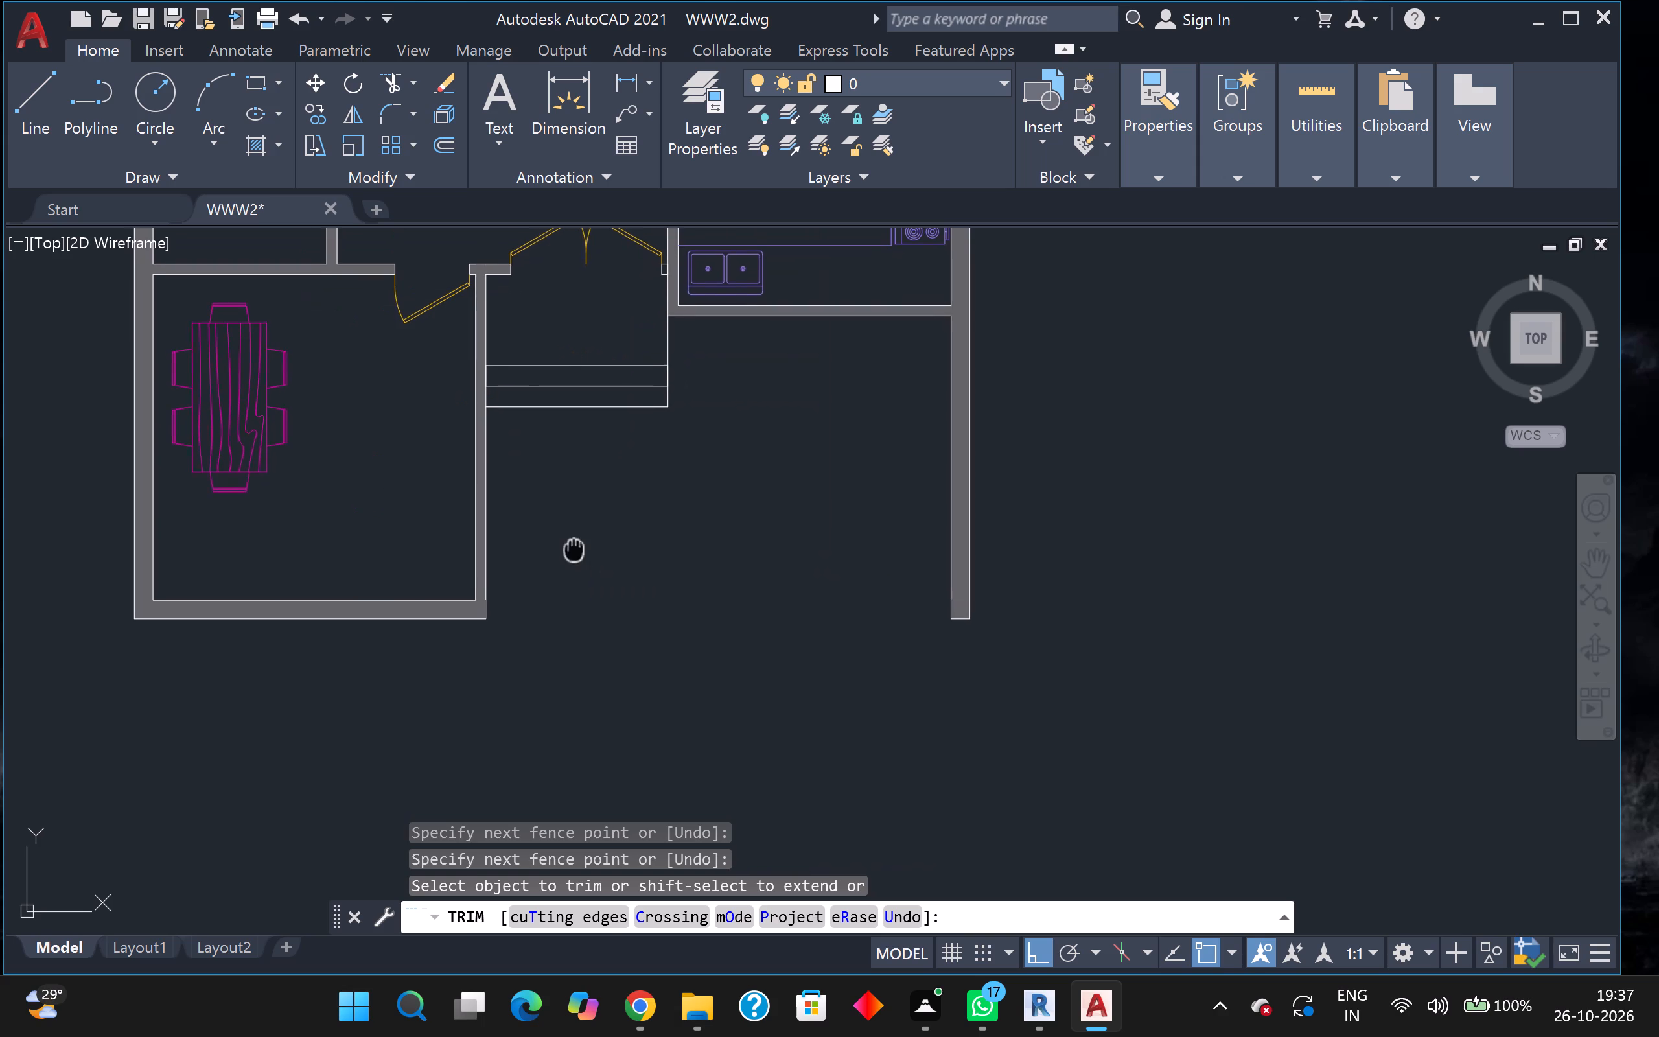
middle_click_drag(574, 549, 610, 530)
scroll(611, 534, "down", 1)
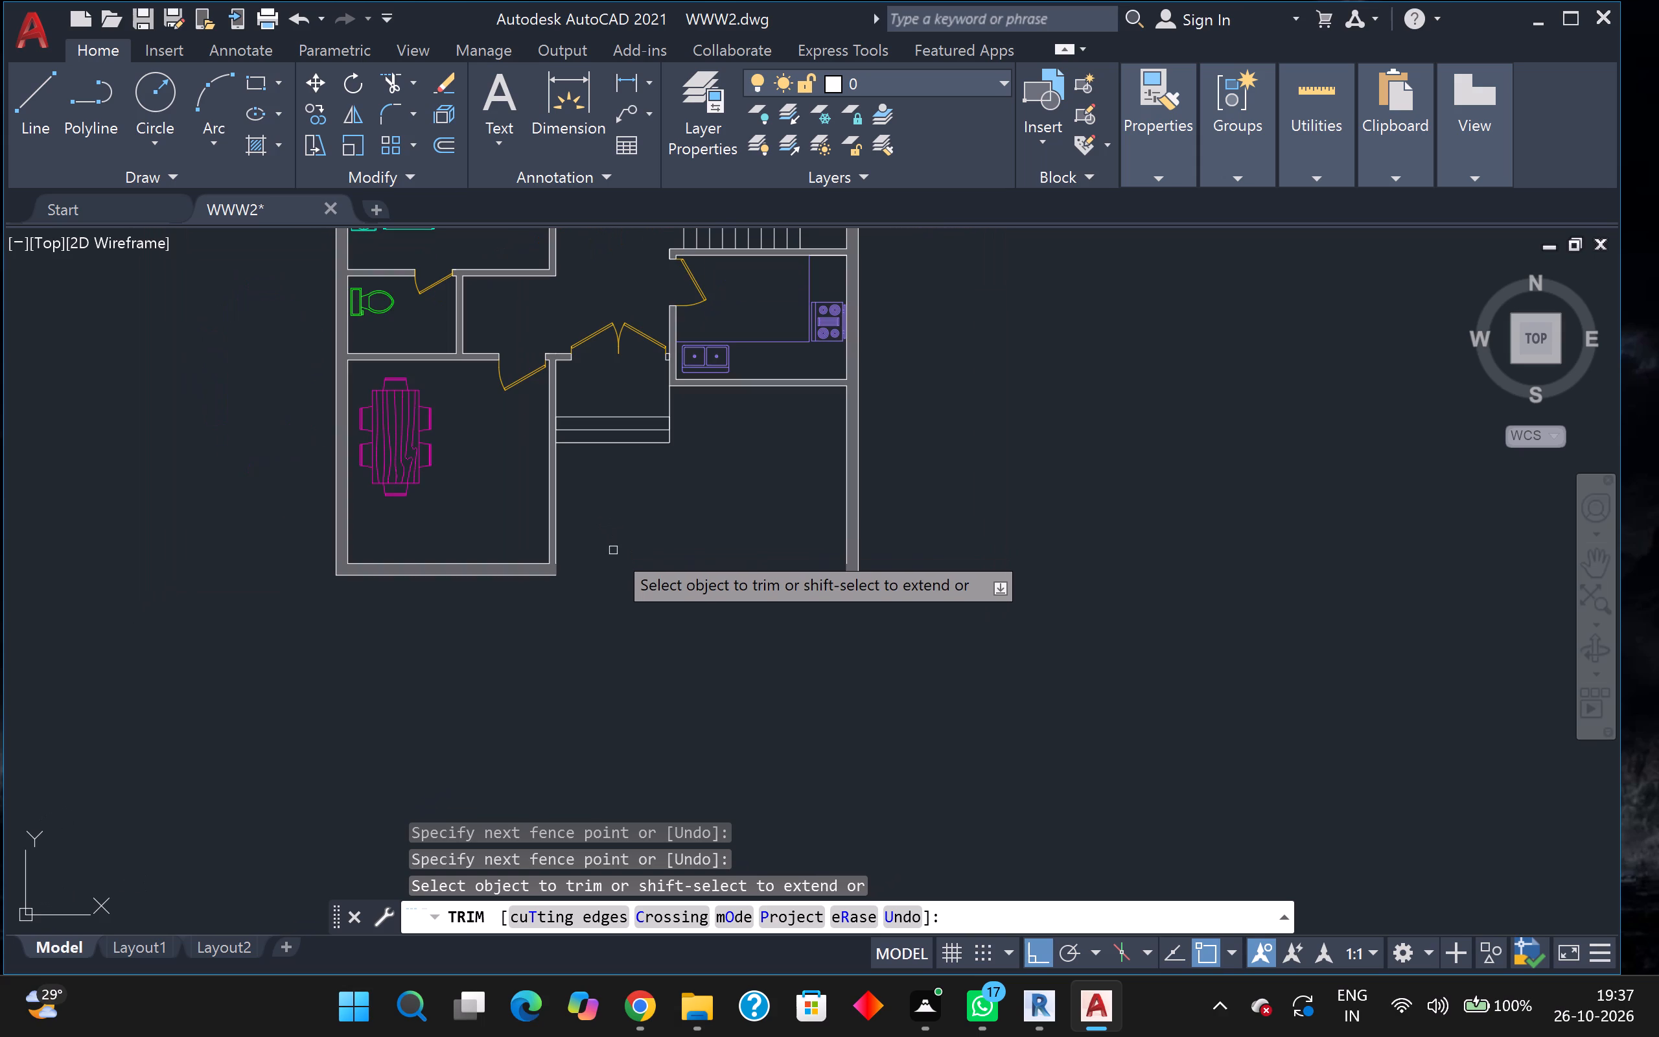
scroll(613, 550, "down", 3)
scroll(613, 550, "up", 3)
key("Escape")
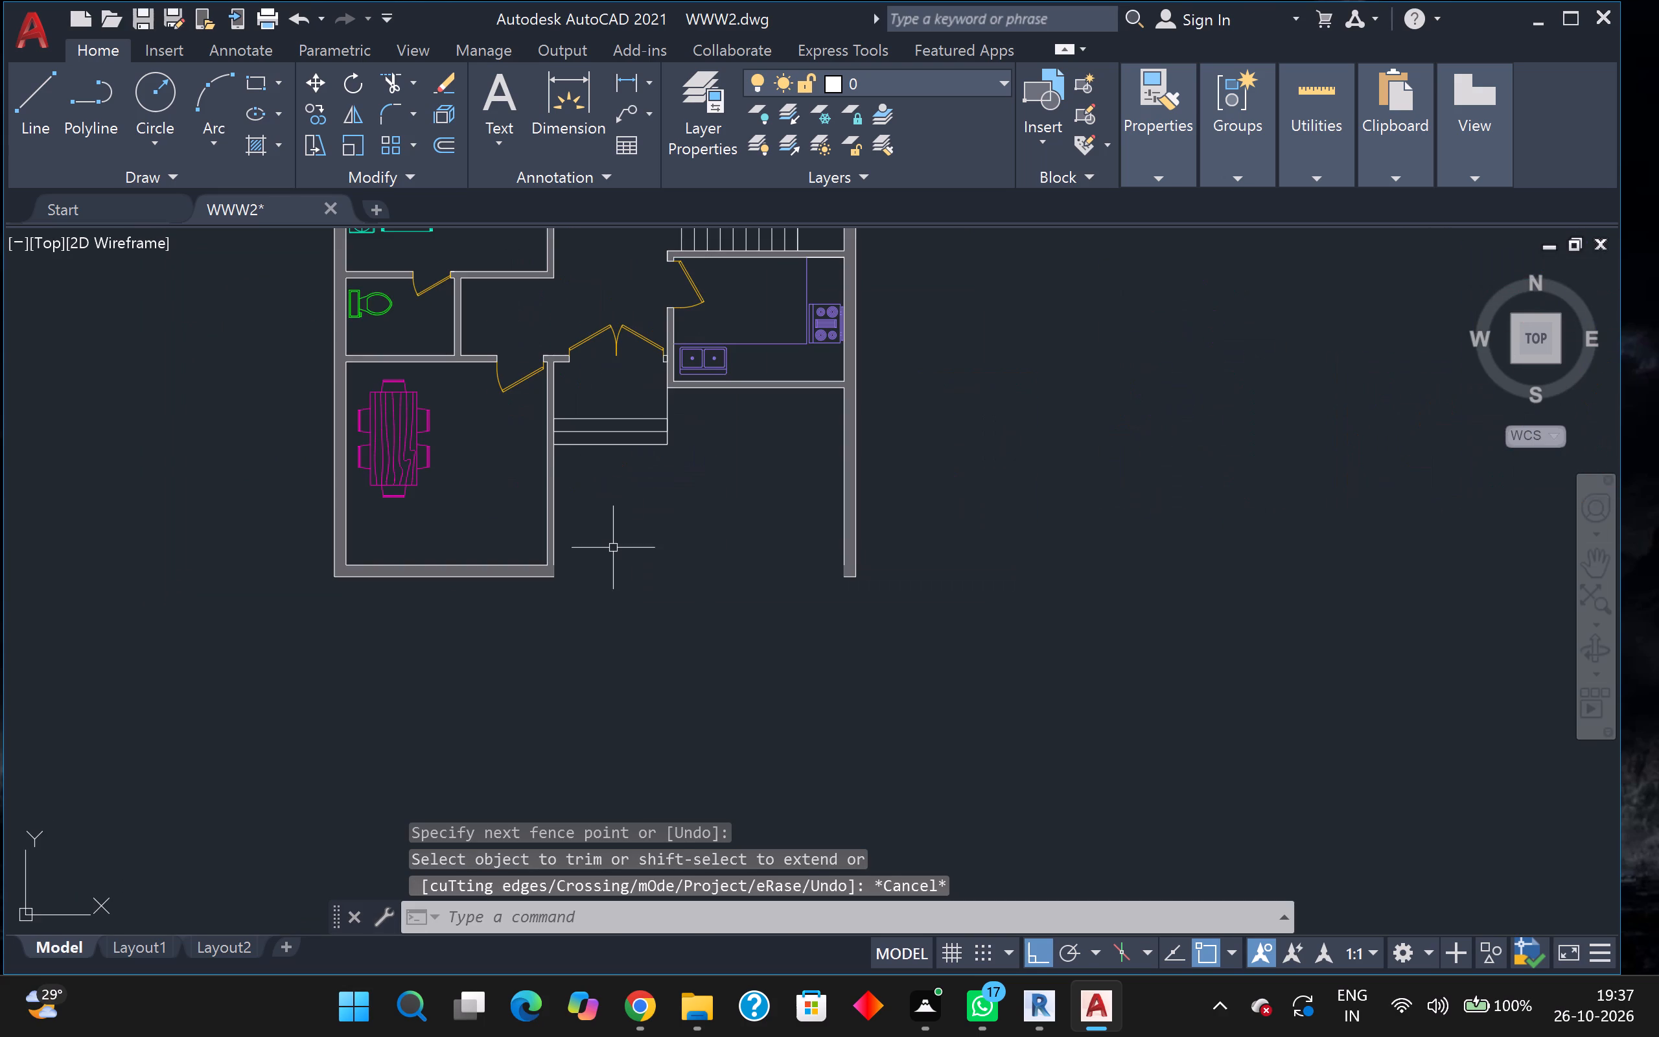
Draw a line closing the south wall's cut end at the dining room's southeast corner, from inner to outer wall face.
key("l")
key("Return")
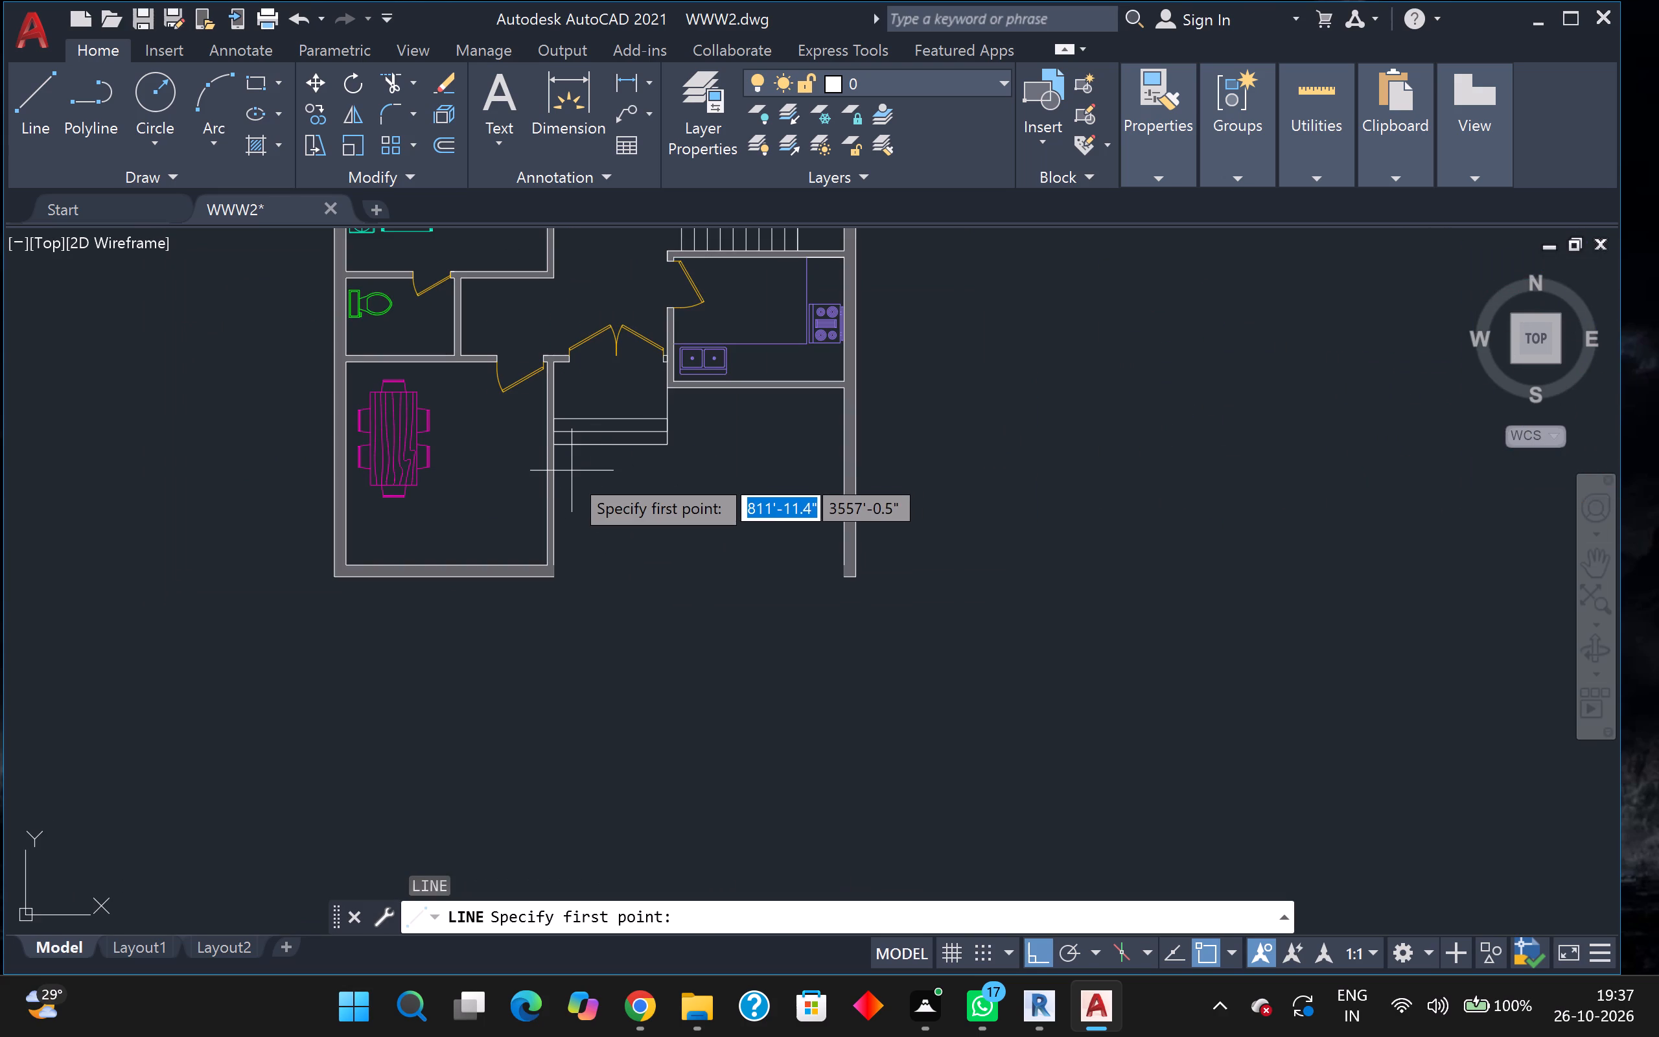
scroll(565, 485, "up", 1)
scroll(571, 673, "up", 1)
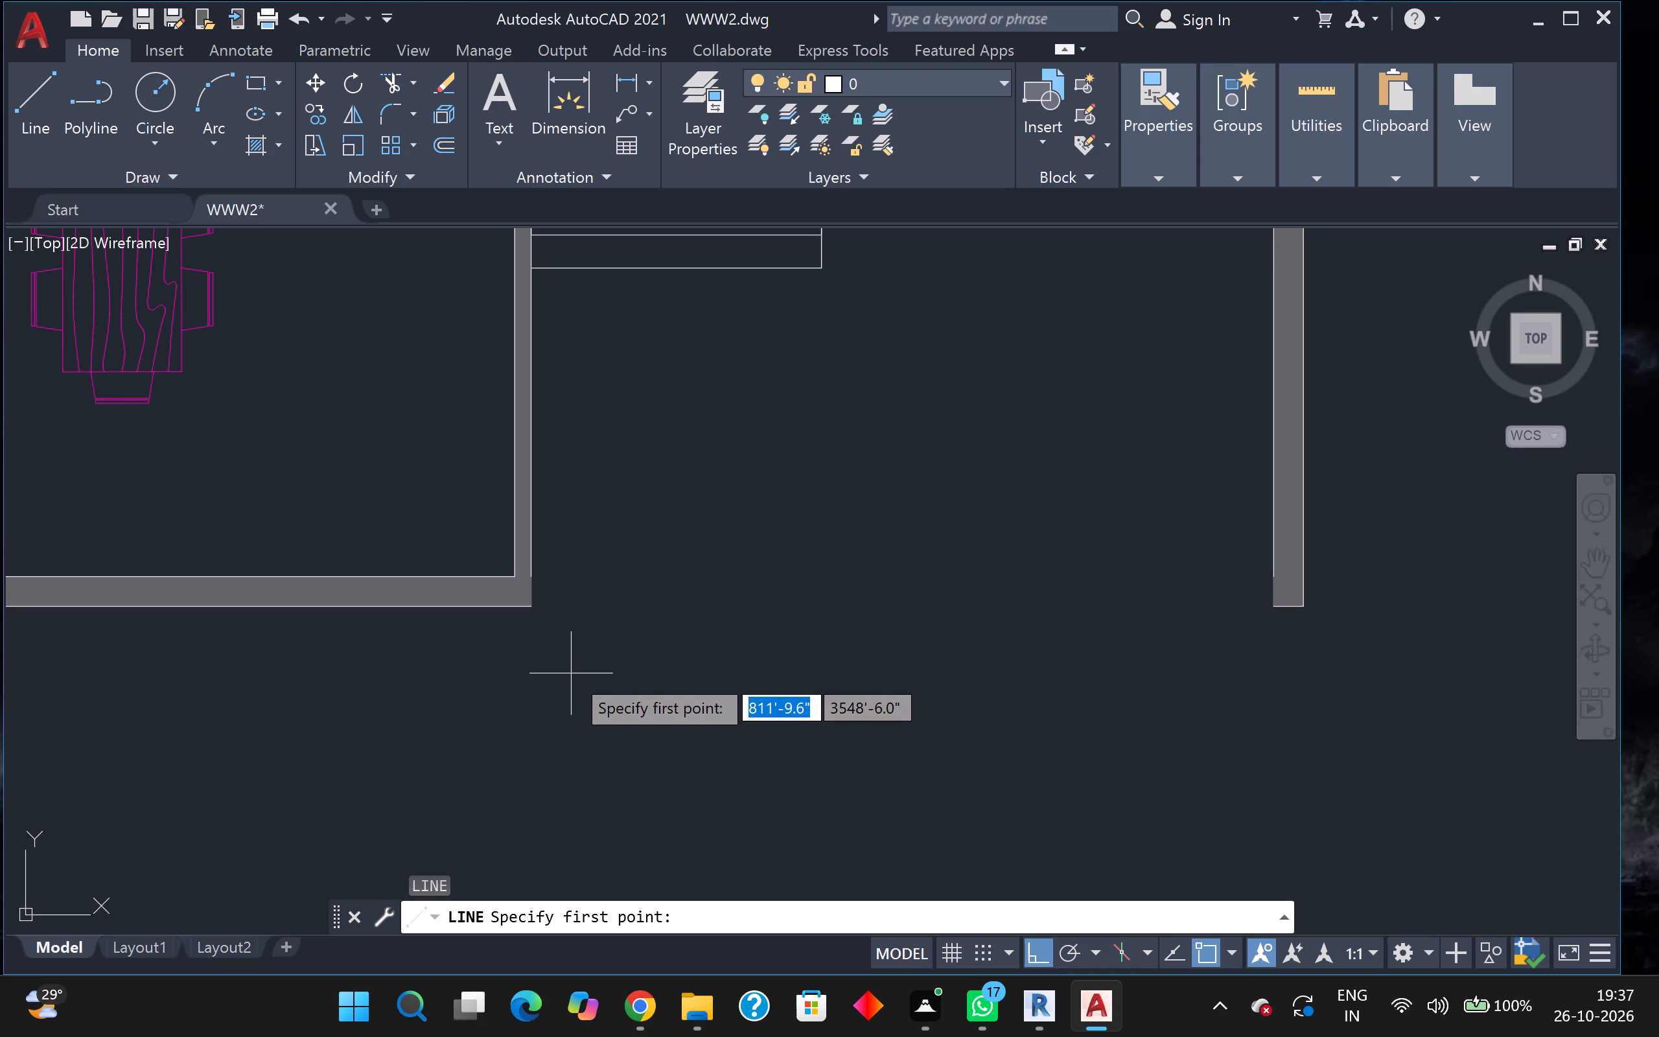
scroll(570, 631, "up", 2)
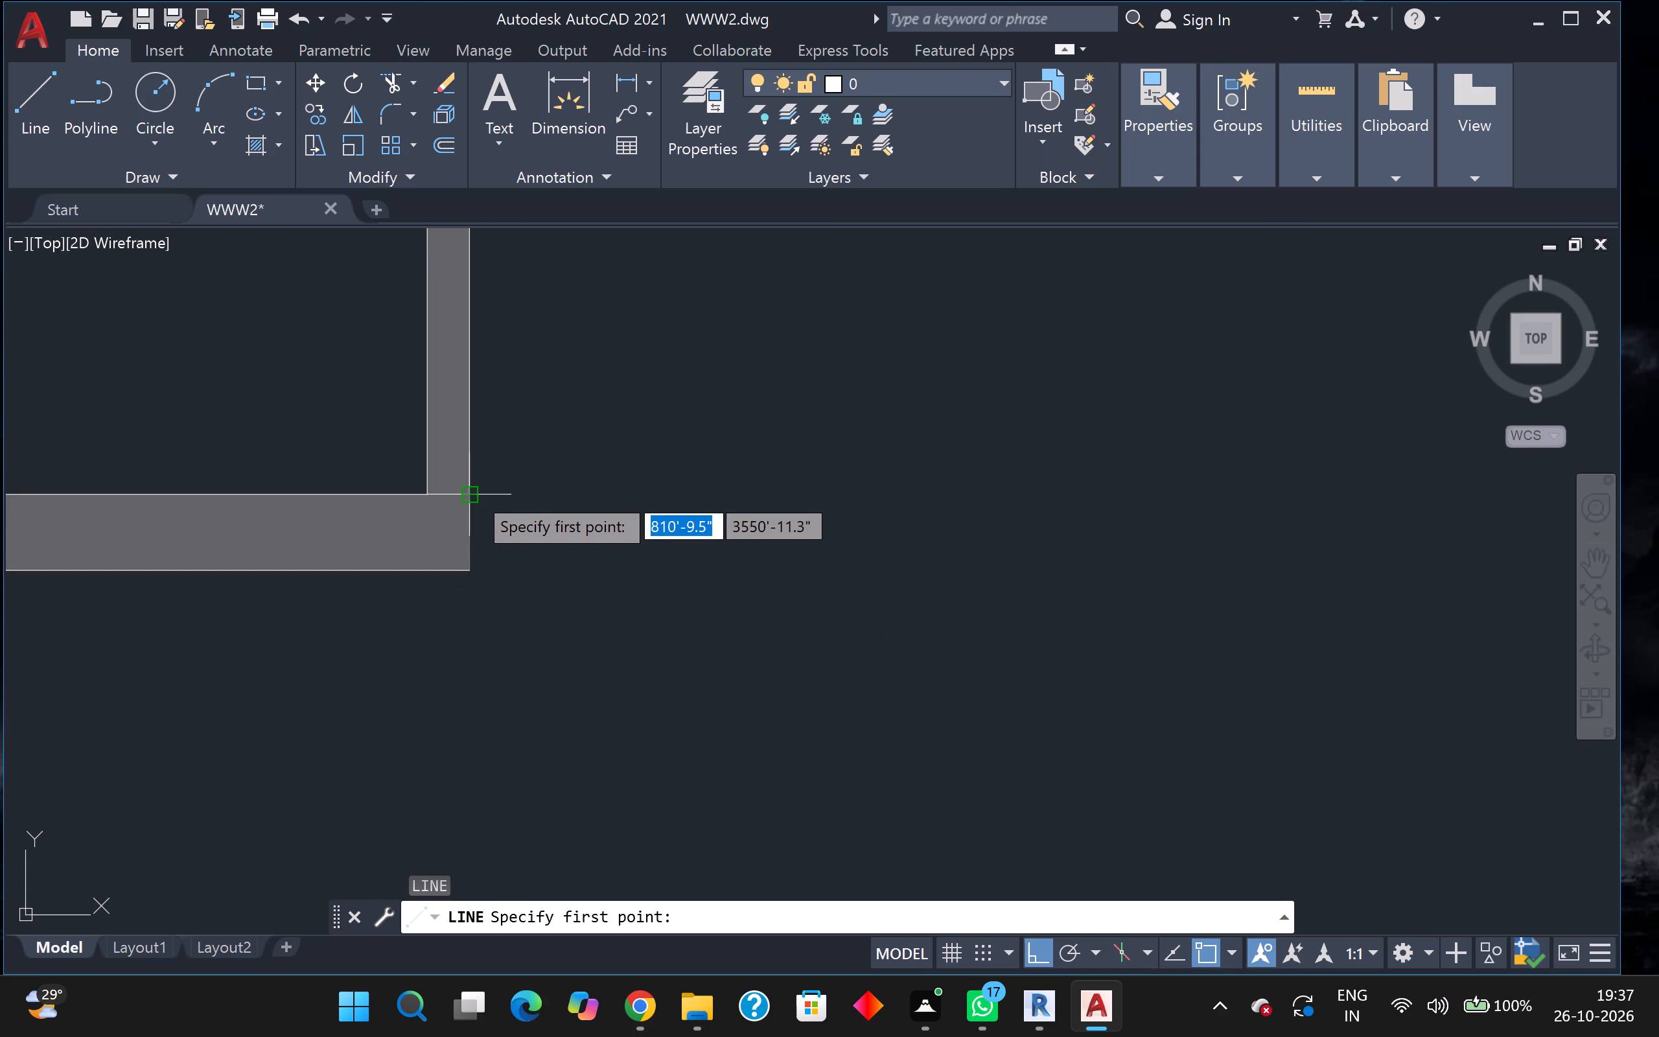
left_click(473, 492)
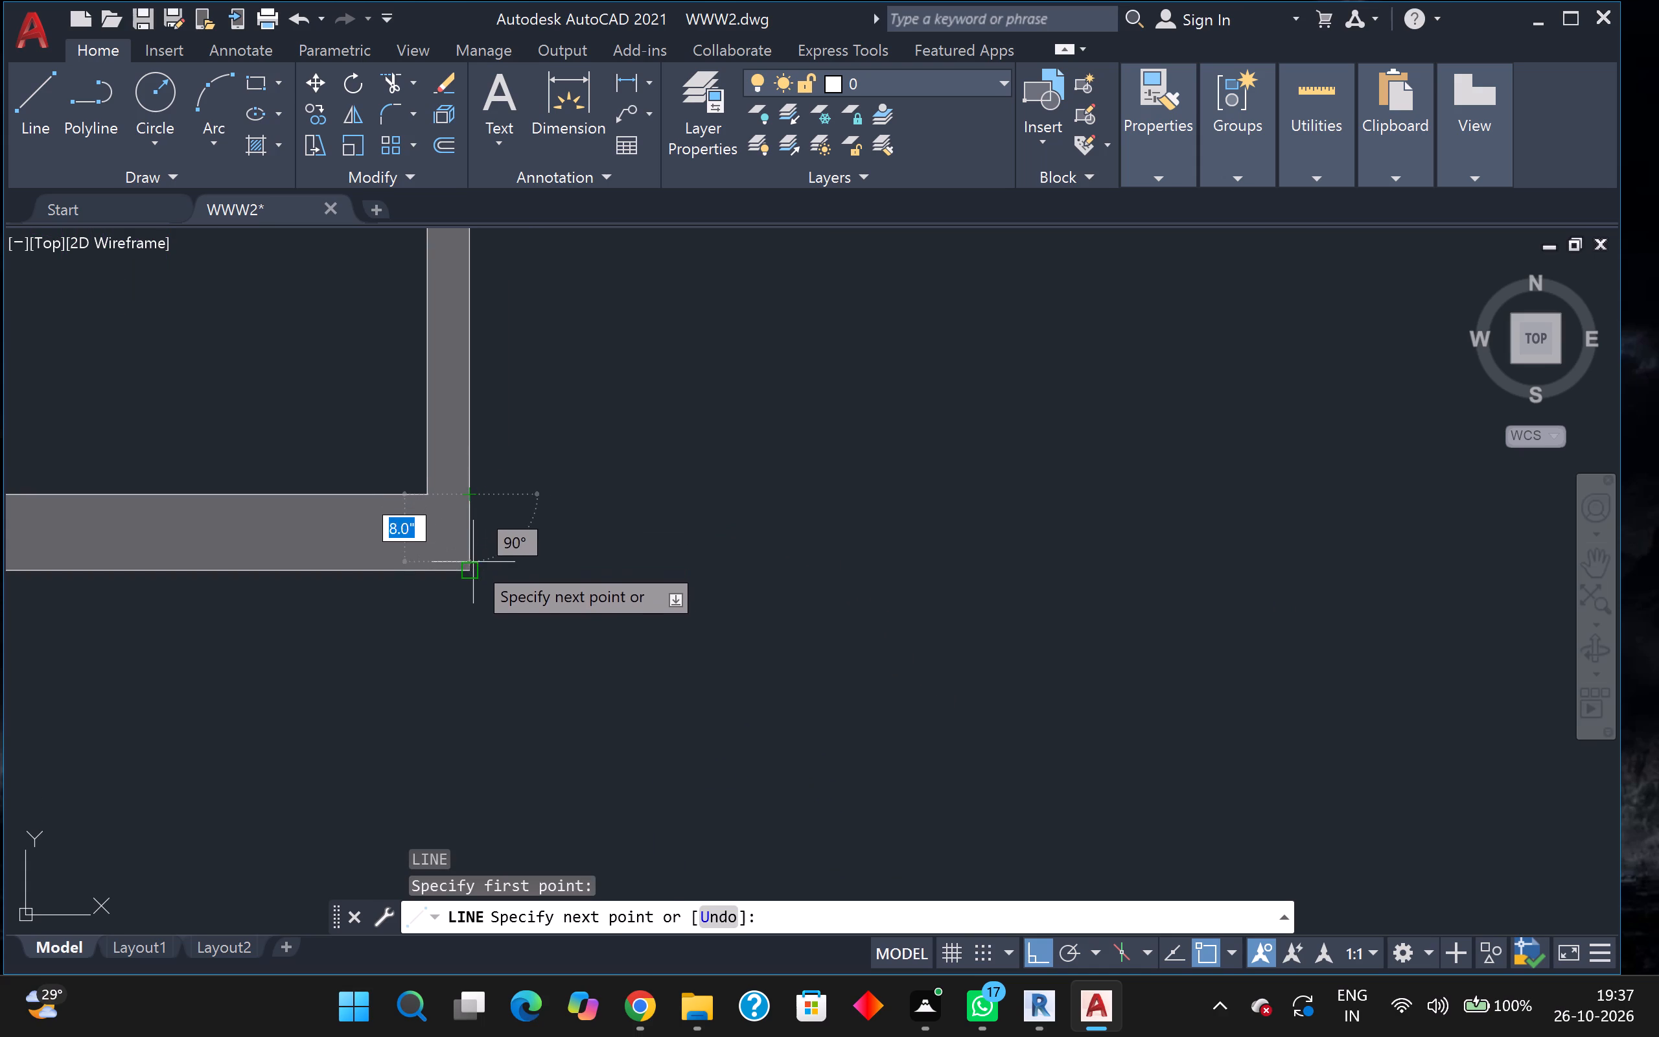
left_click(473, 562)
scroll(522, 485, "up", 2)
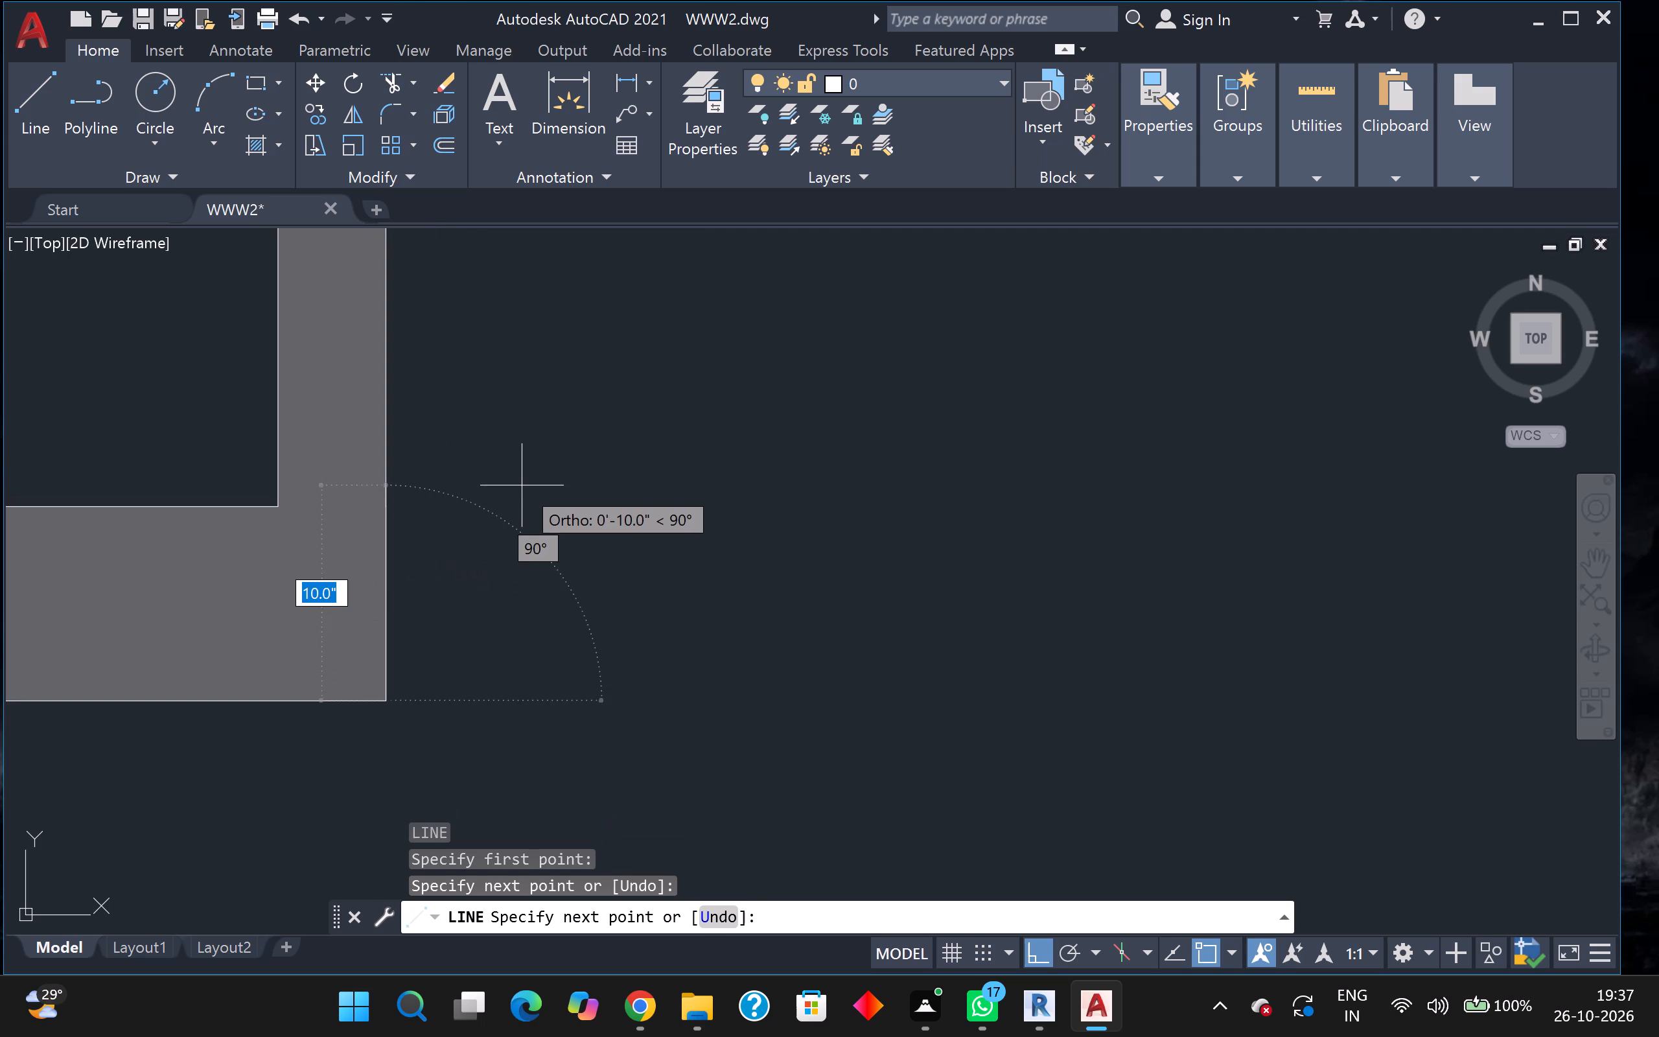
key("Escape")
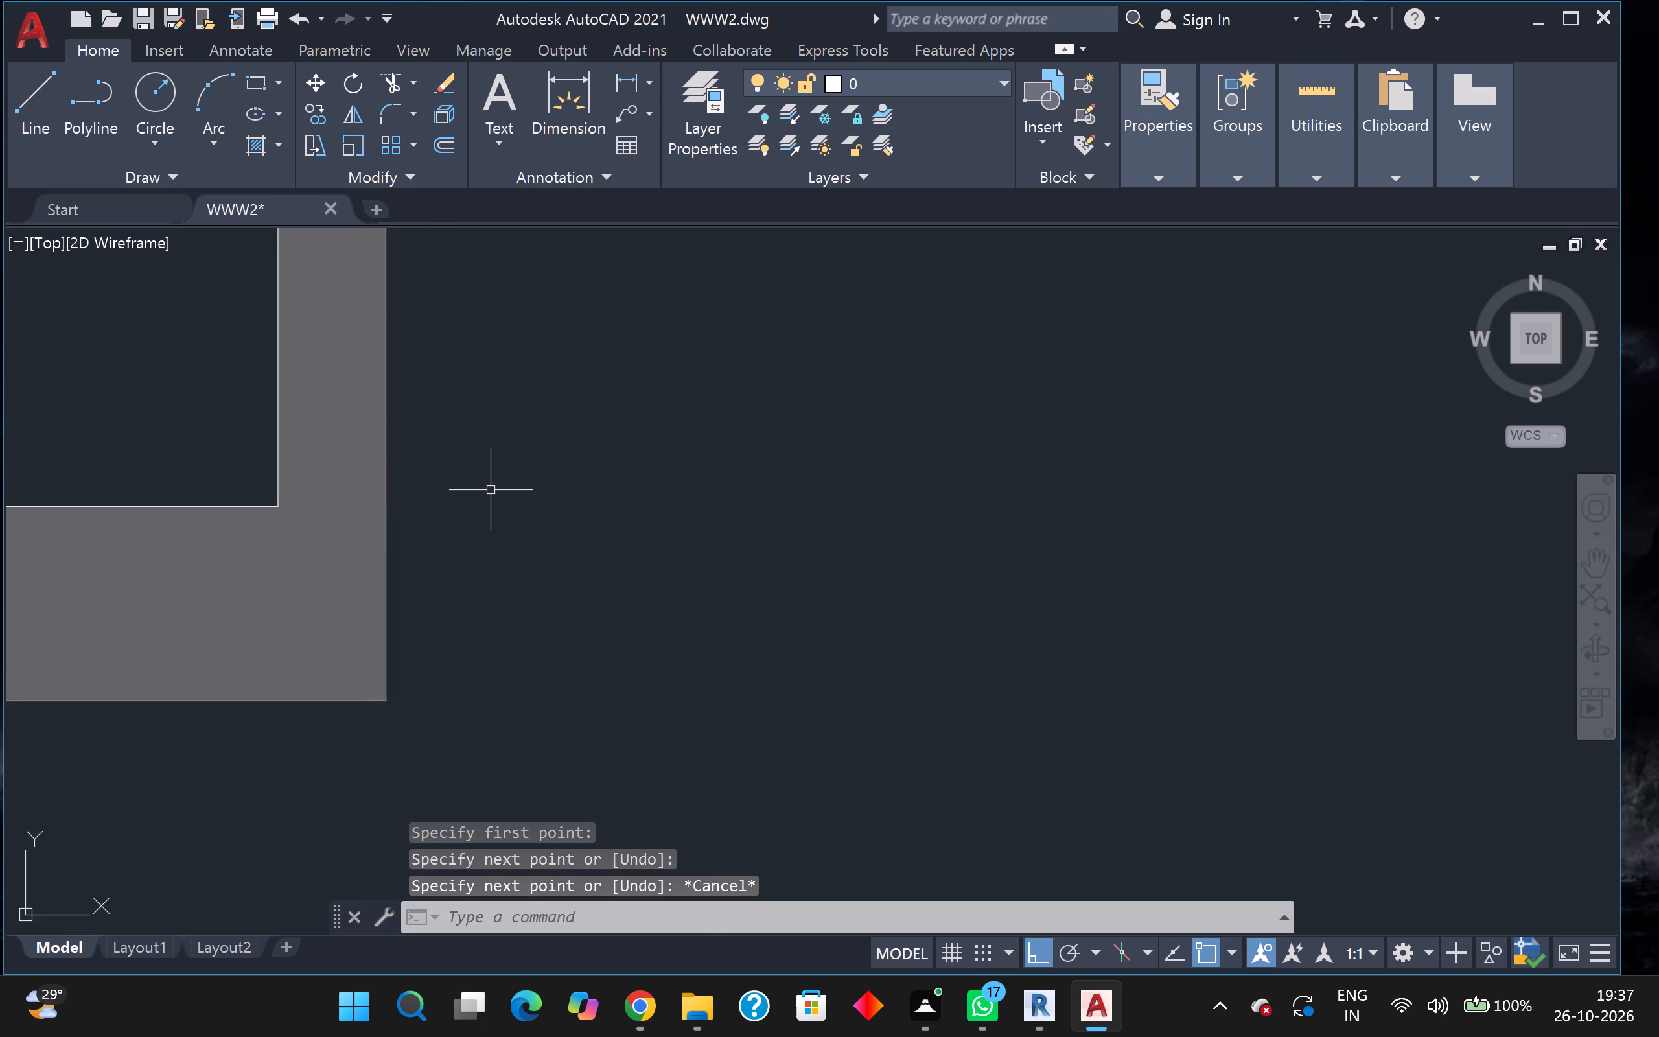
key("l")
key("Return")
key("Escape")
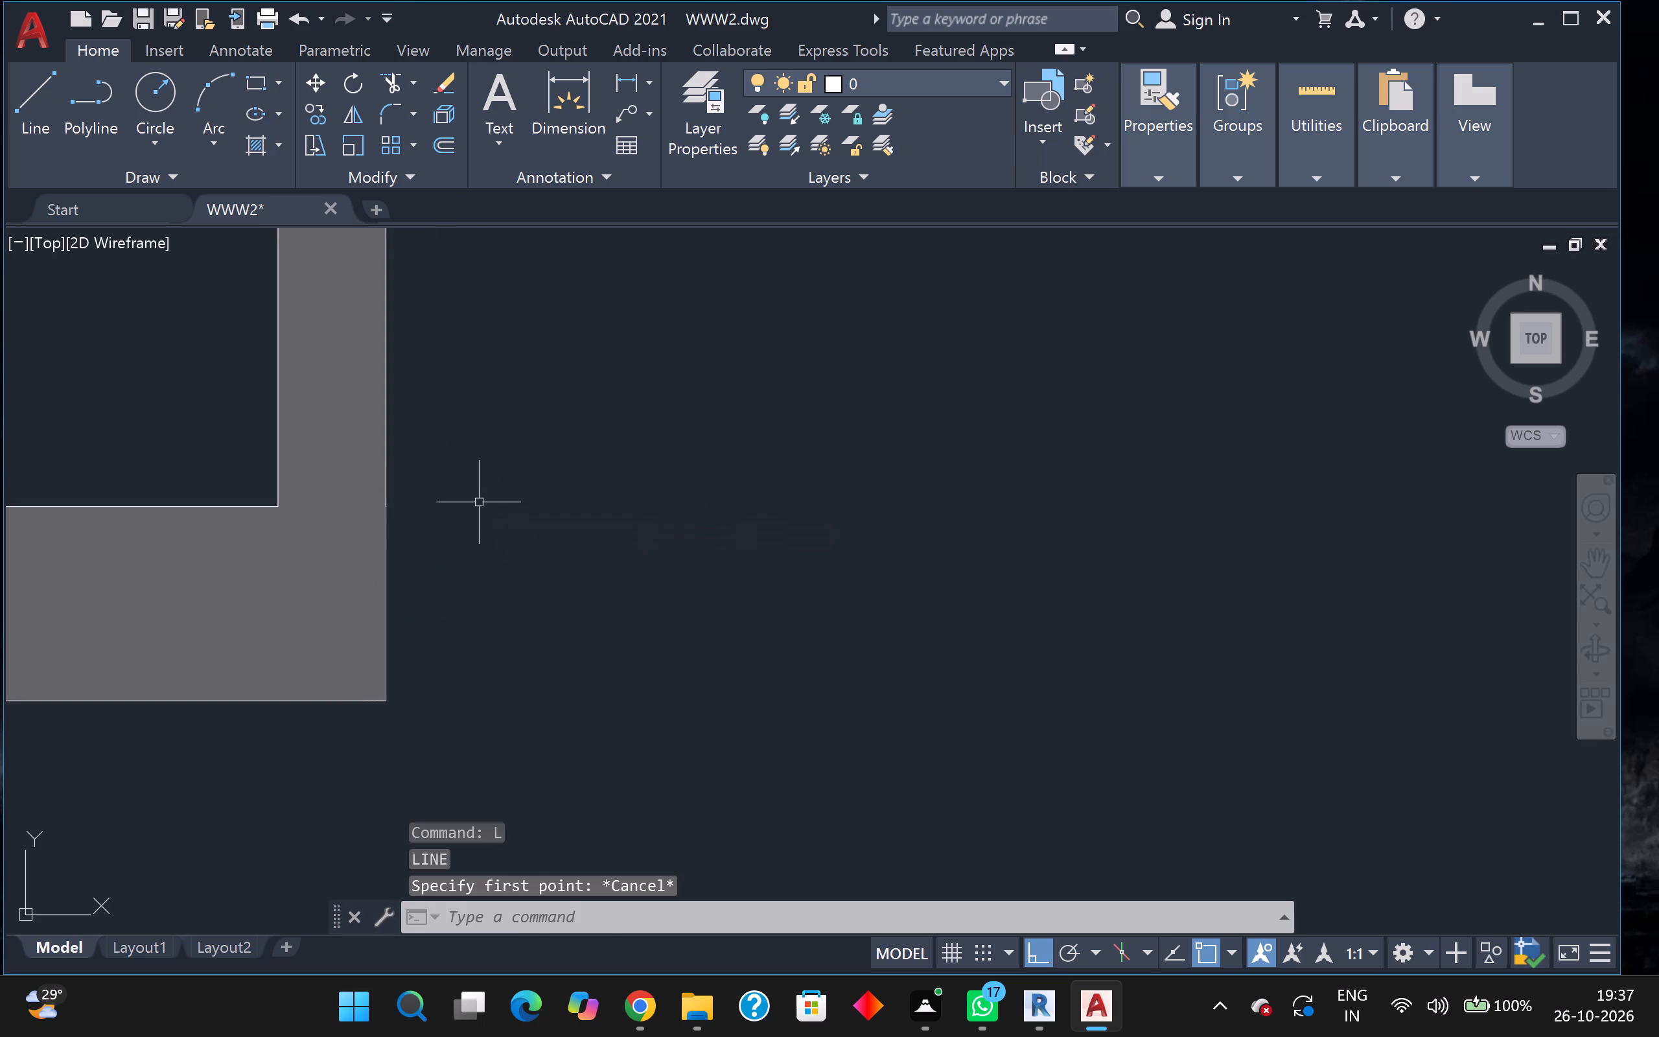
Trim the east face line of the dining room partition just above the south wall.
left_click(389, 84)
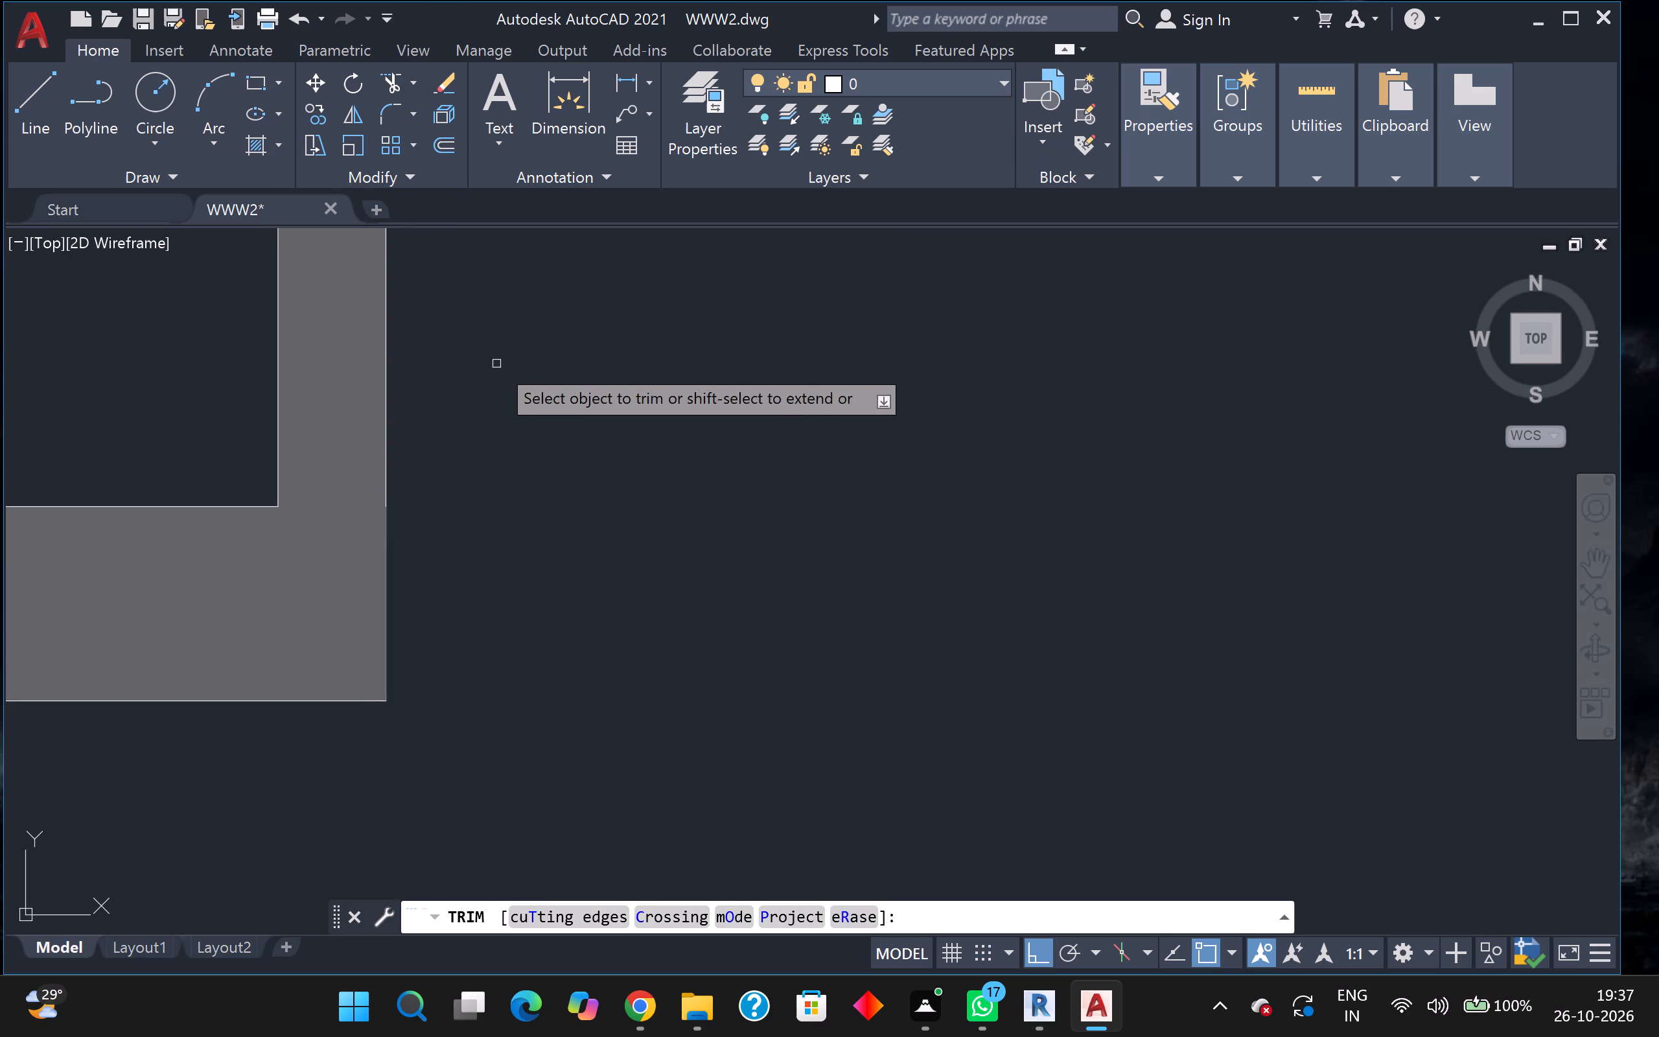
left_click(389, 404, "shift")
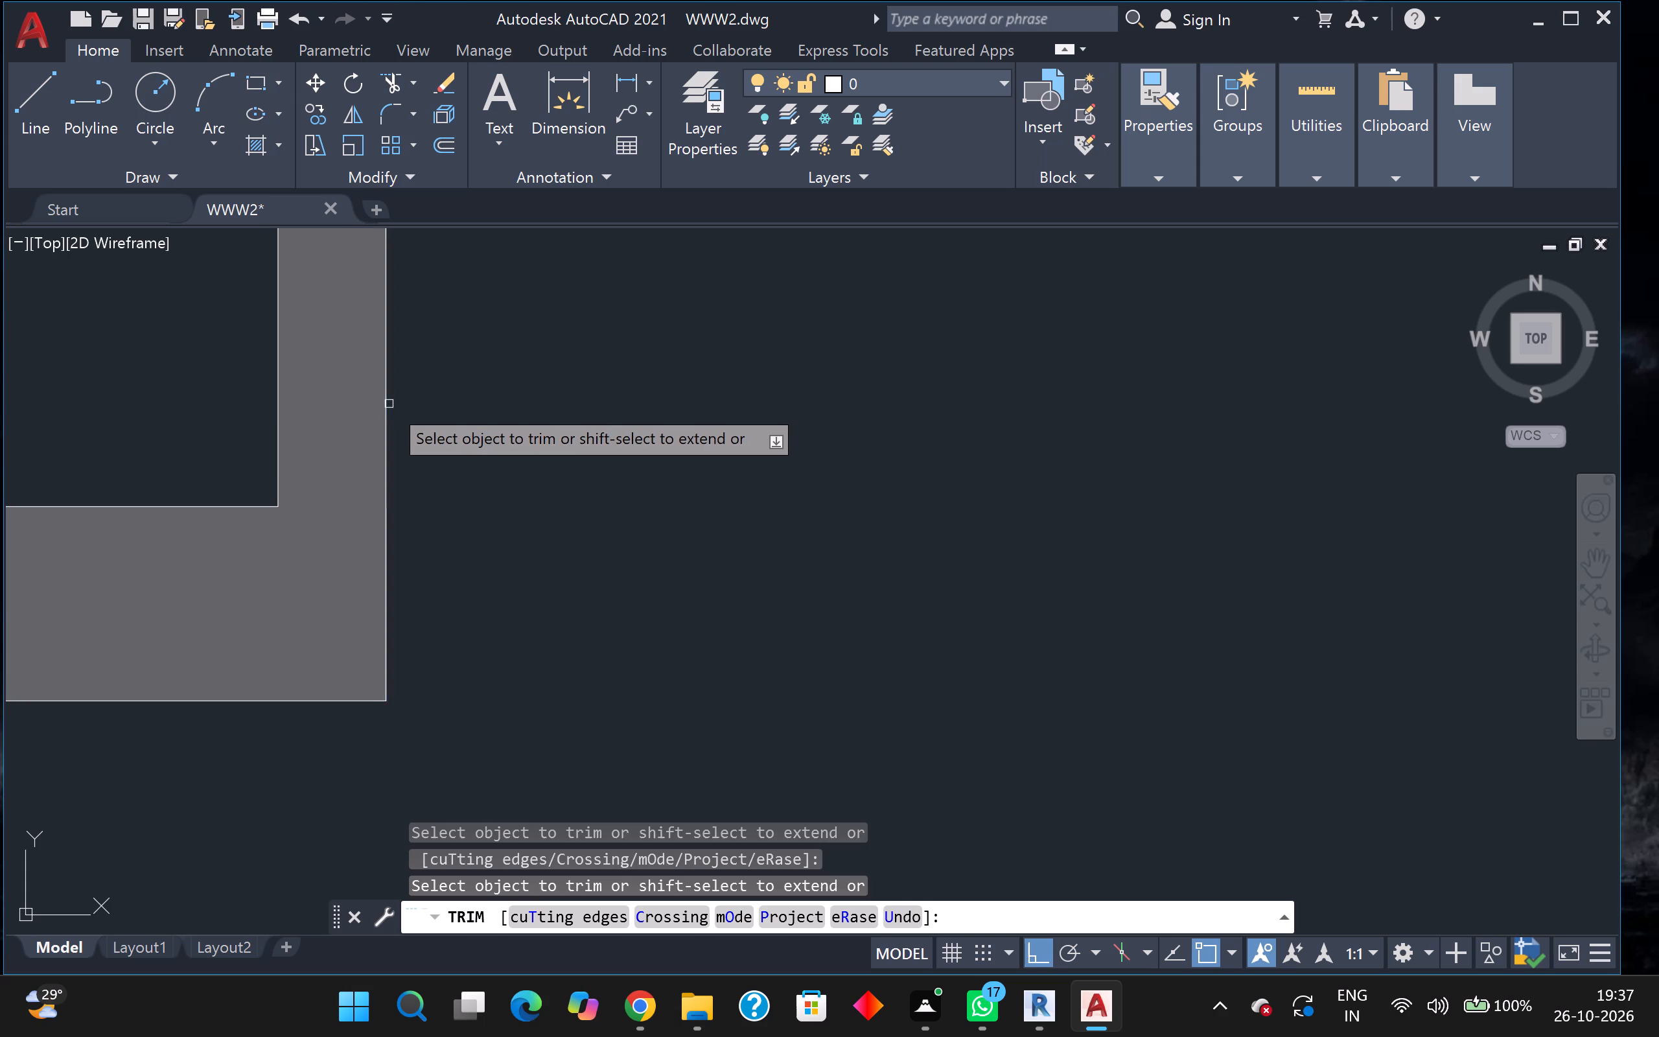
scroll(518, 447, "down", 4)
middle_click_drag(585, 485, 474, 863)
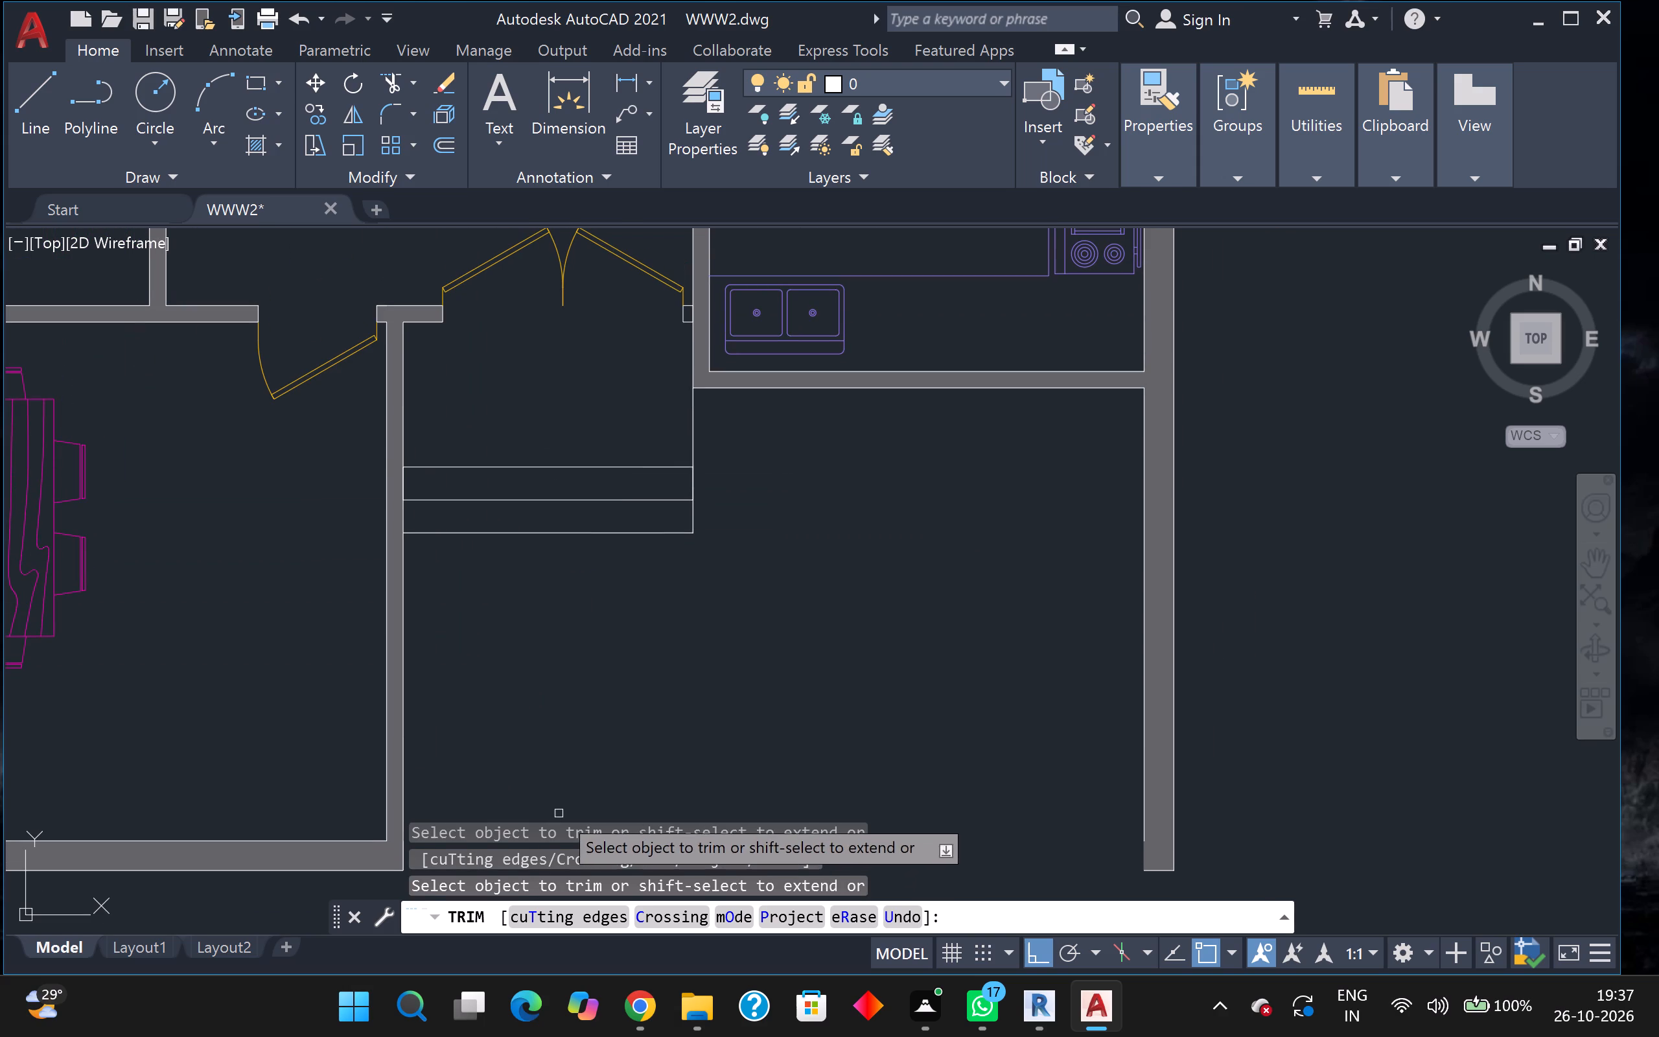
key("Escape")
Examine the new plan with its opened entrance area and compare it with the neighbouring labelled plans.
scroll(575, 787, "down", 2)
middle_click_drag(601, 749, 623, 581)
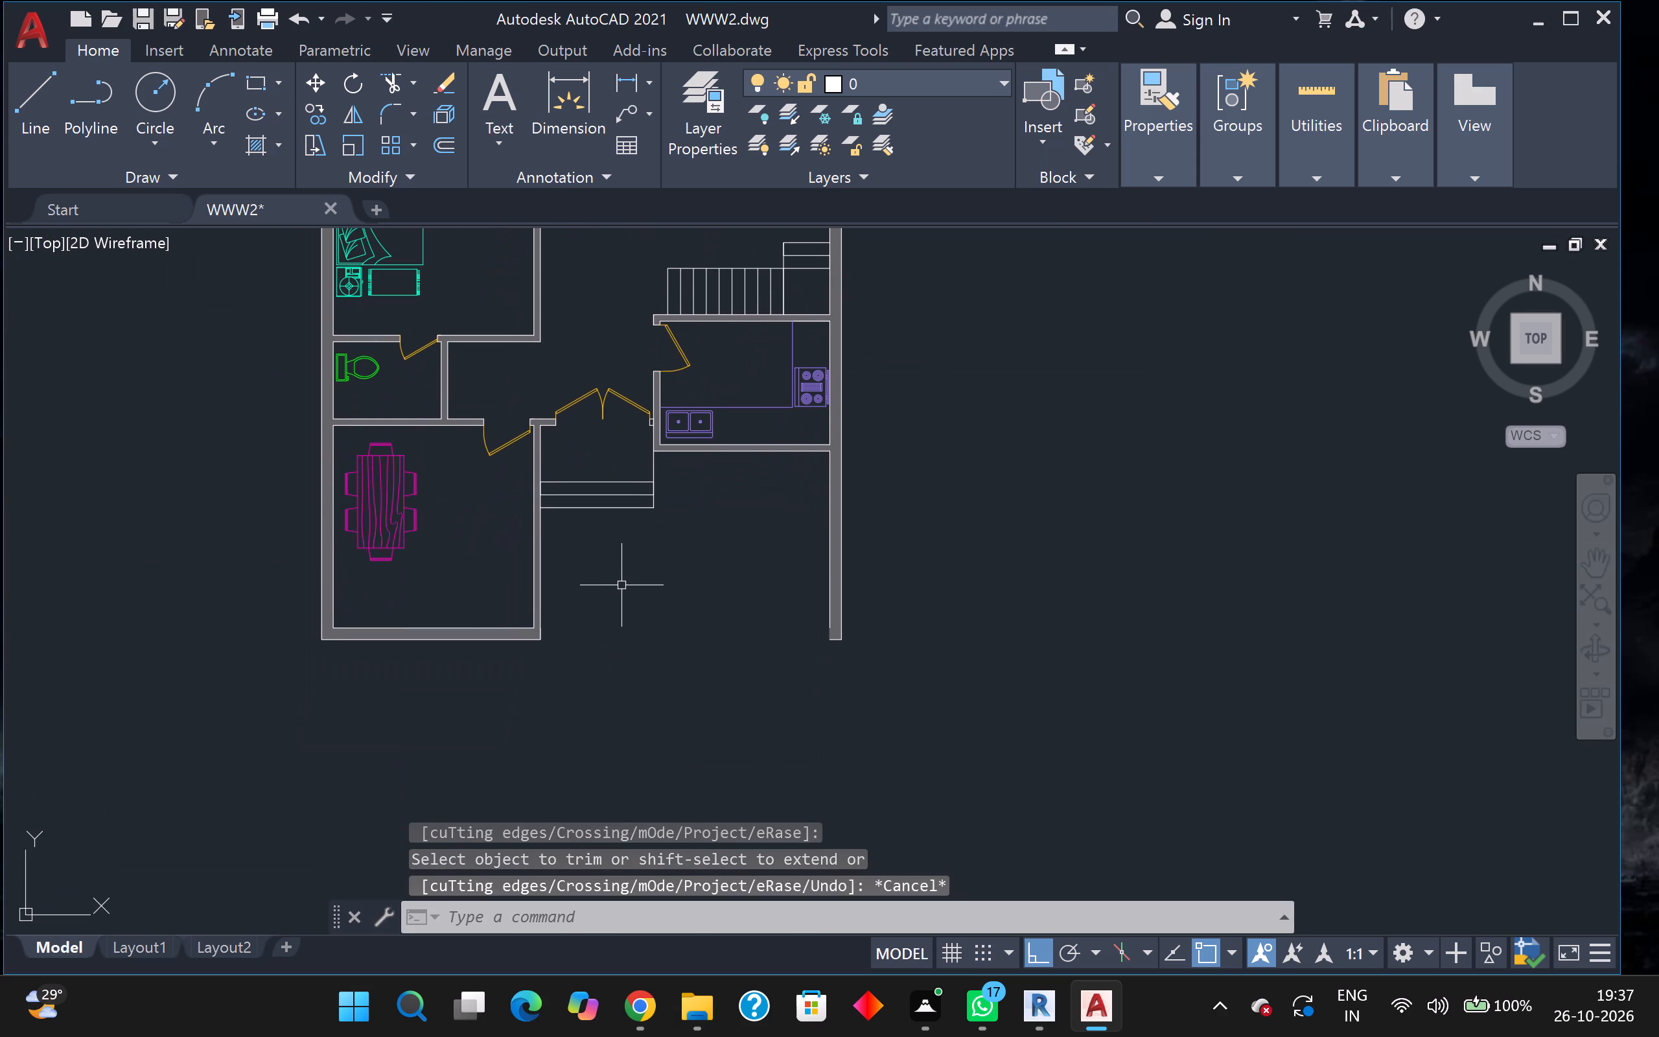
scroll(621, 588, "down", 1)
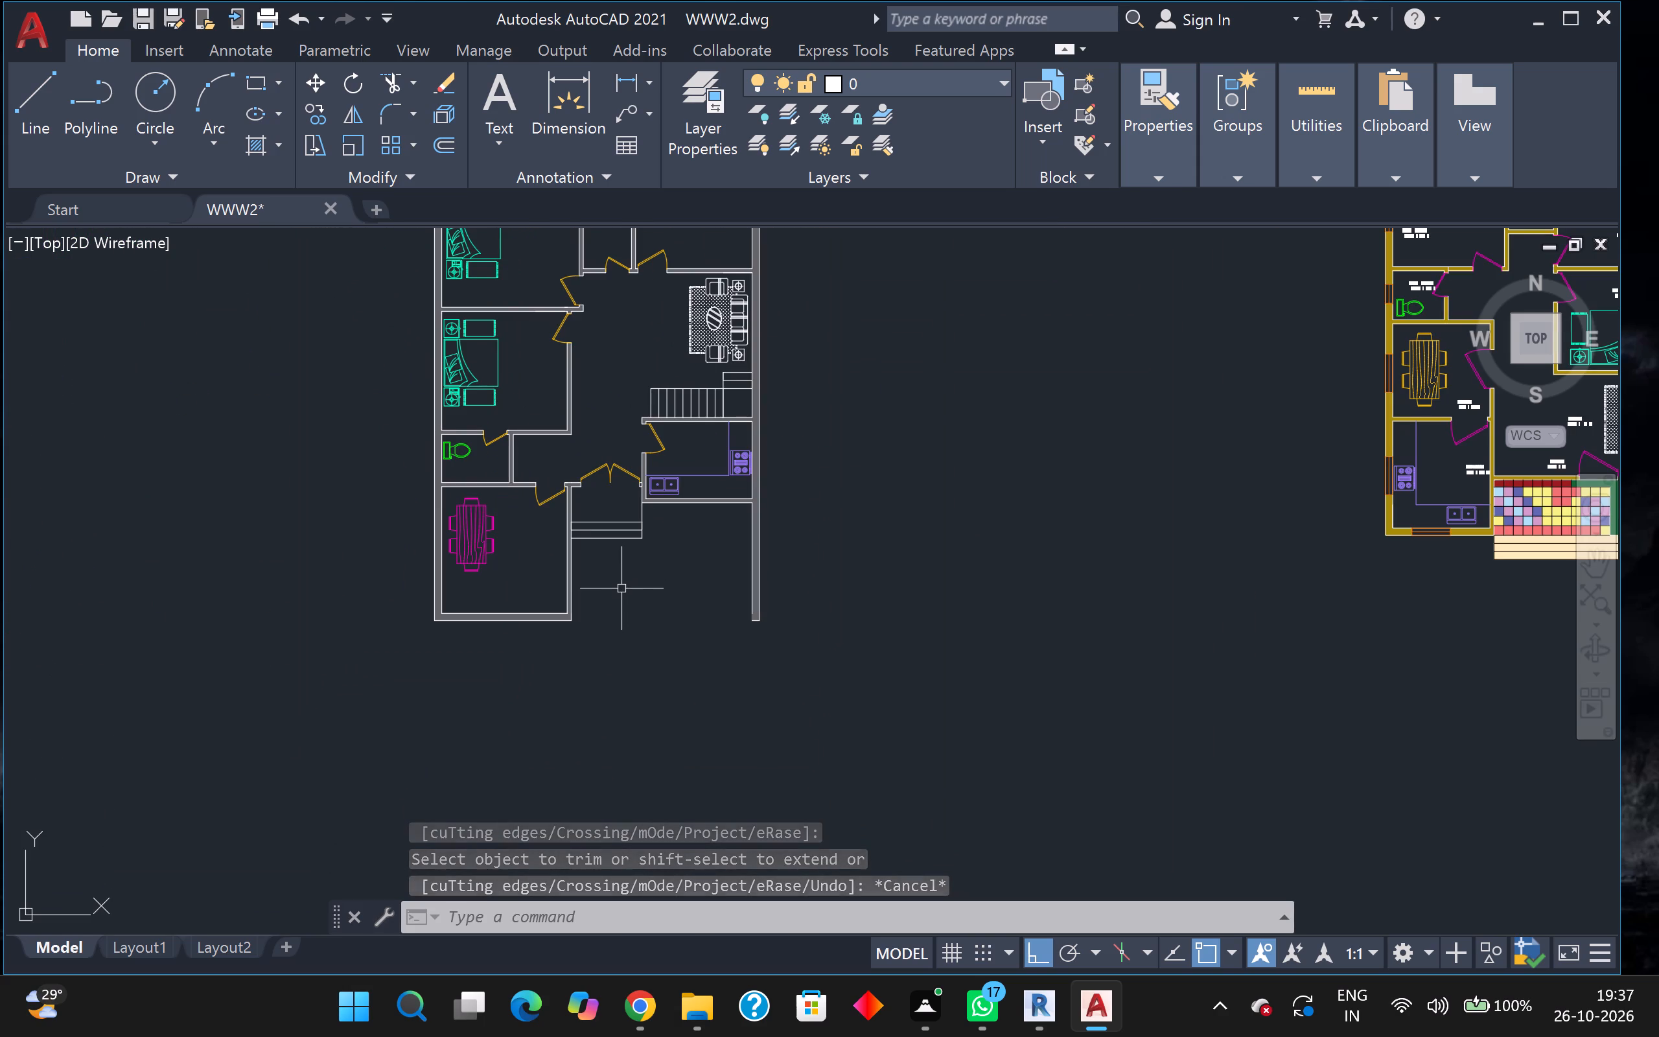
middle_click_drag(621, 588, 640, 635)
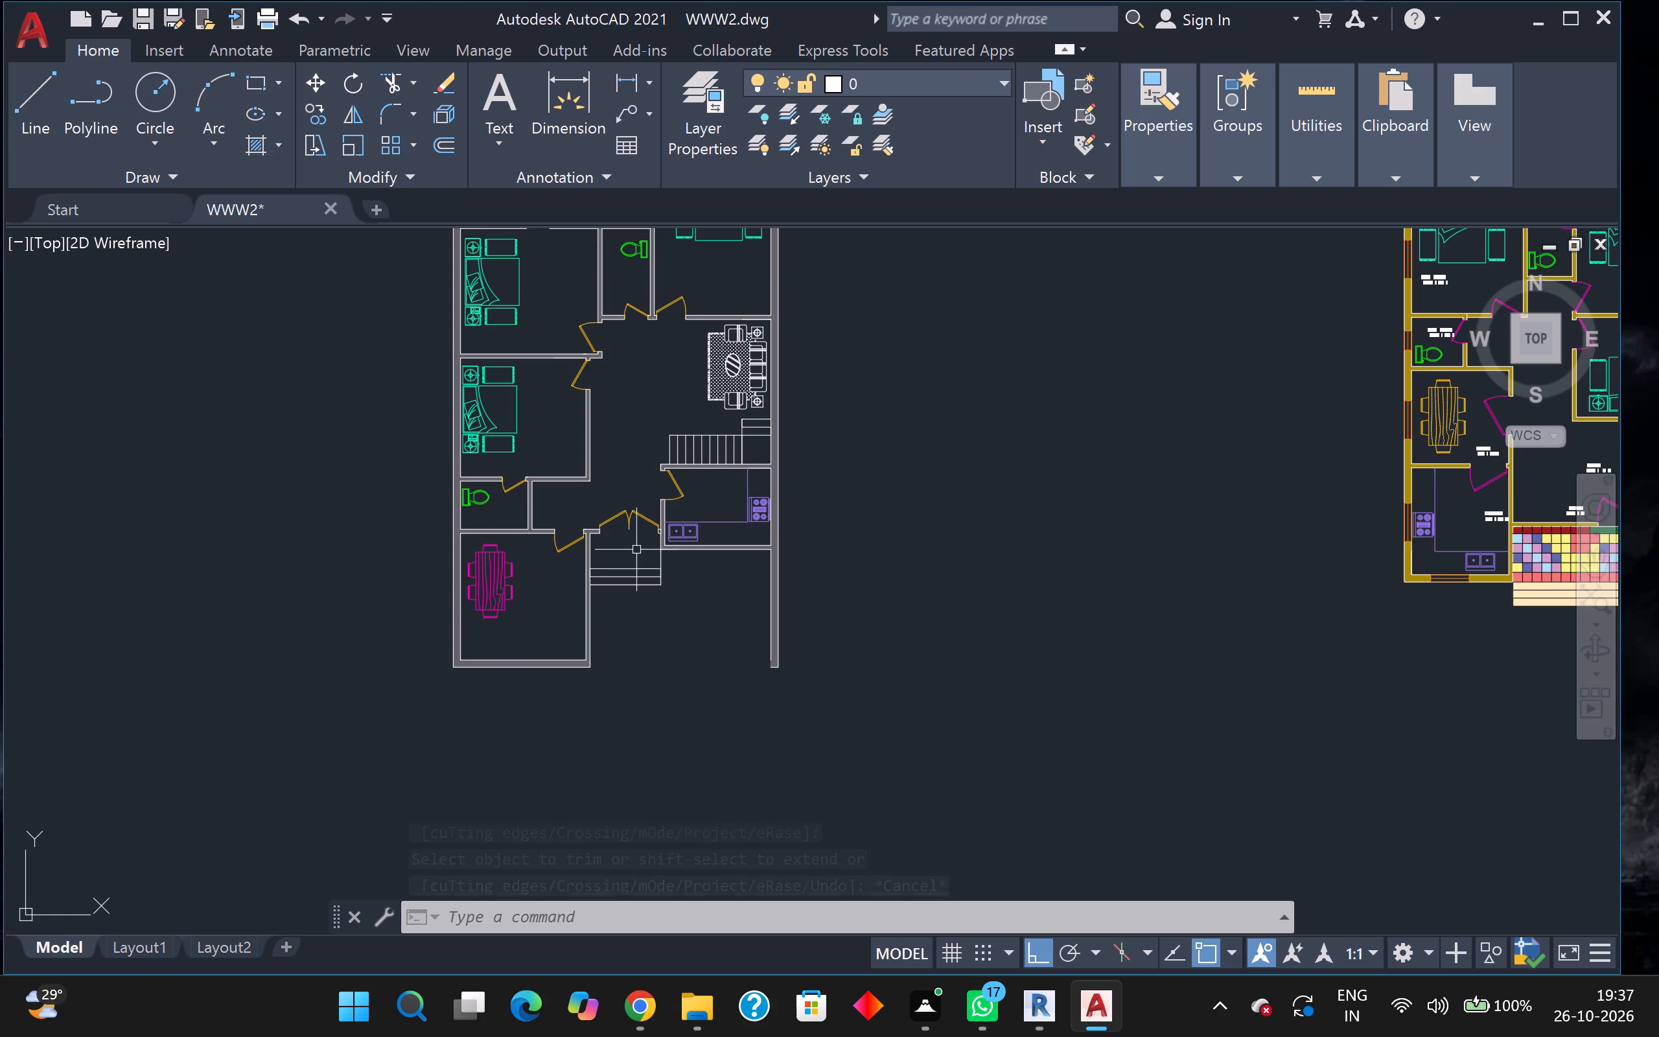
scroll(649, 565, "down", 1)
middle_click_drag(693, 621, 639, 671)
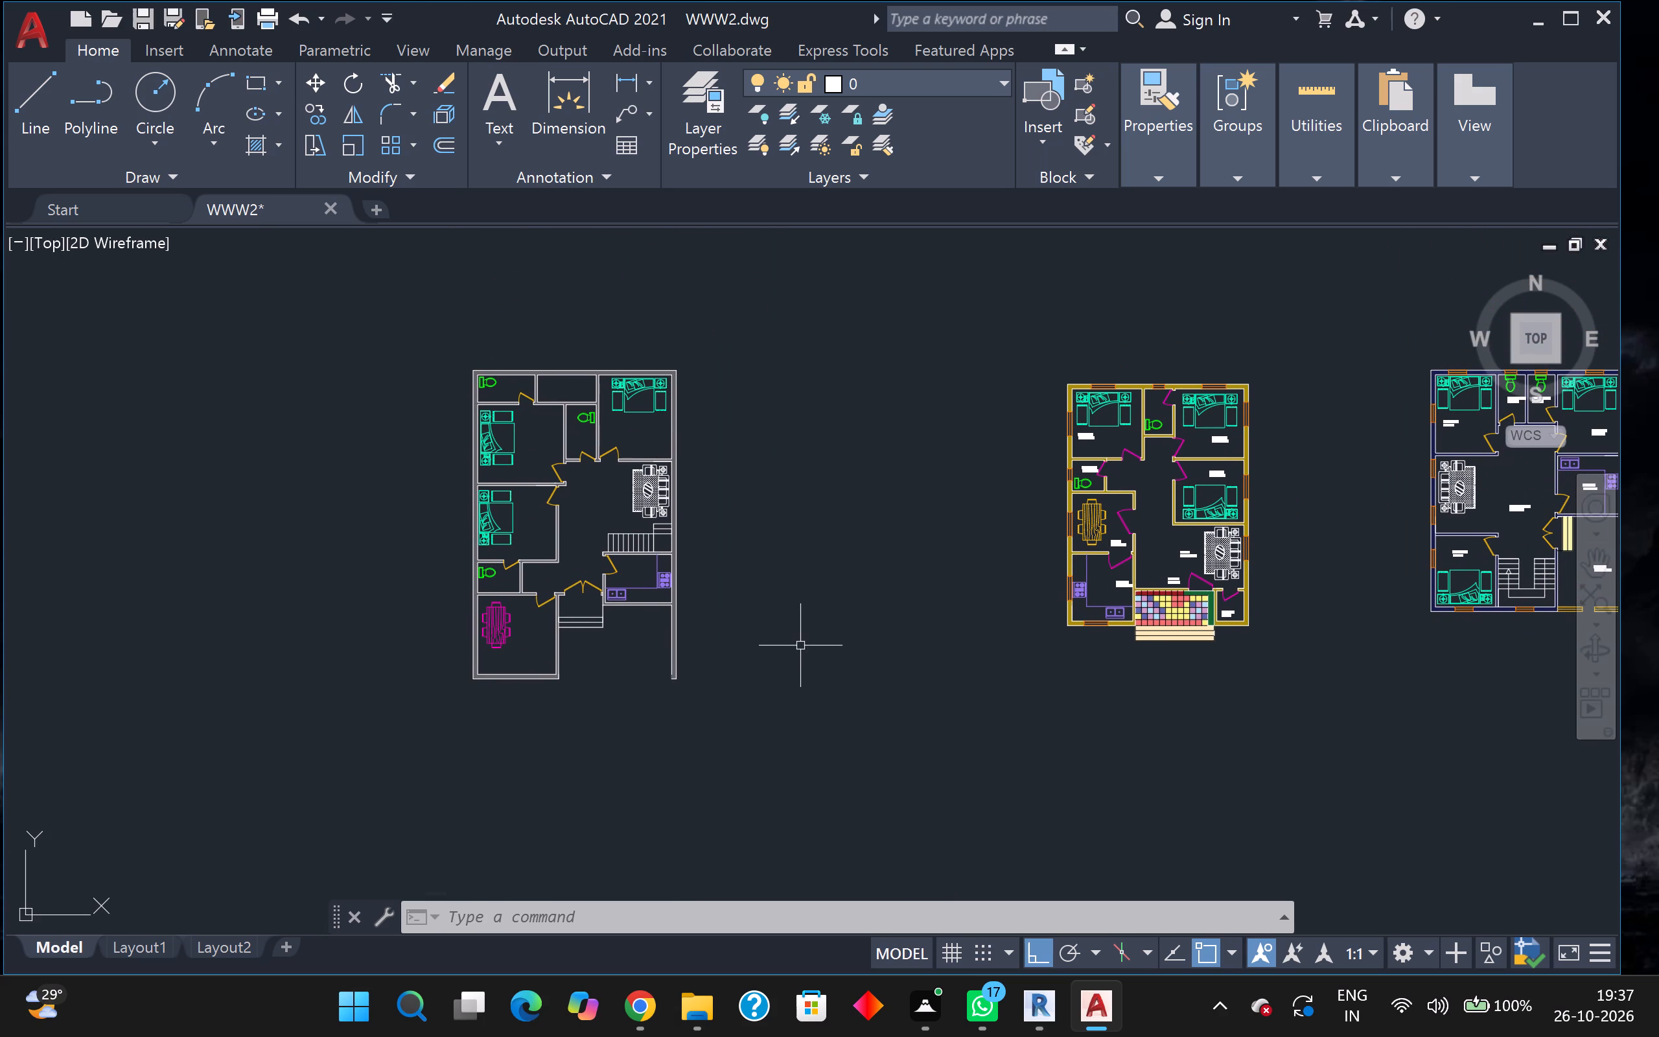
scroll(800, 646, "up", 1)
middle_click_drag(800, 646, 568, 674)
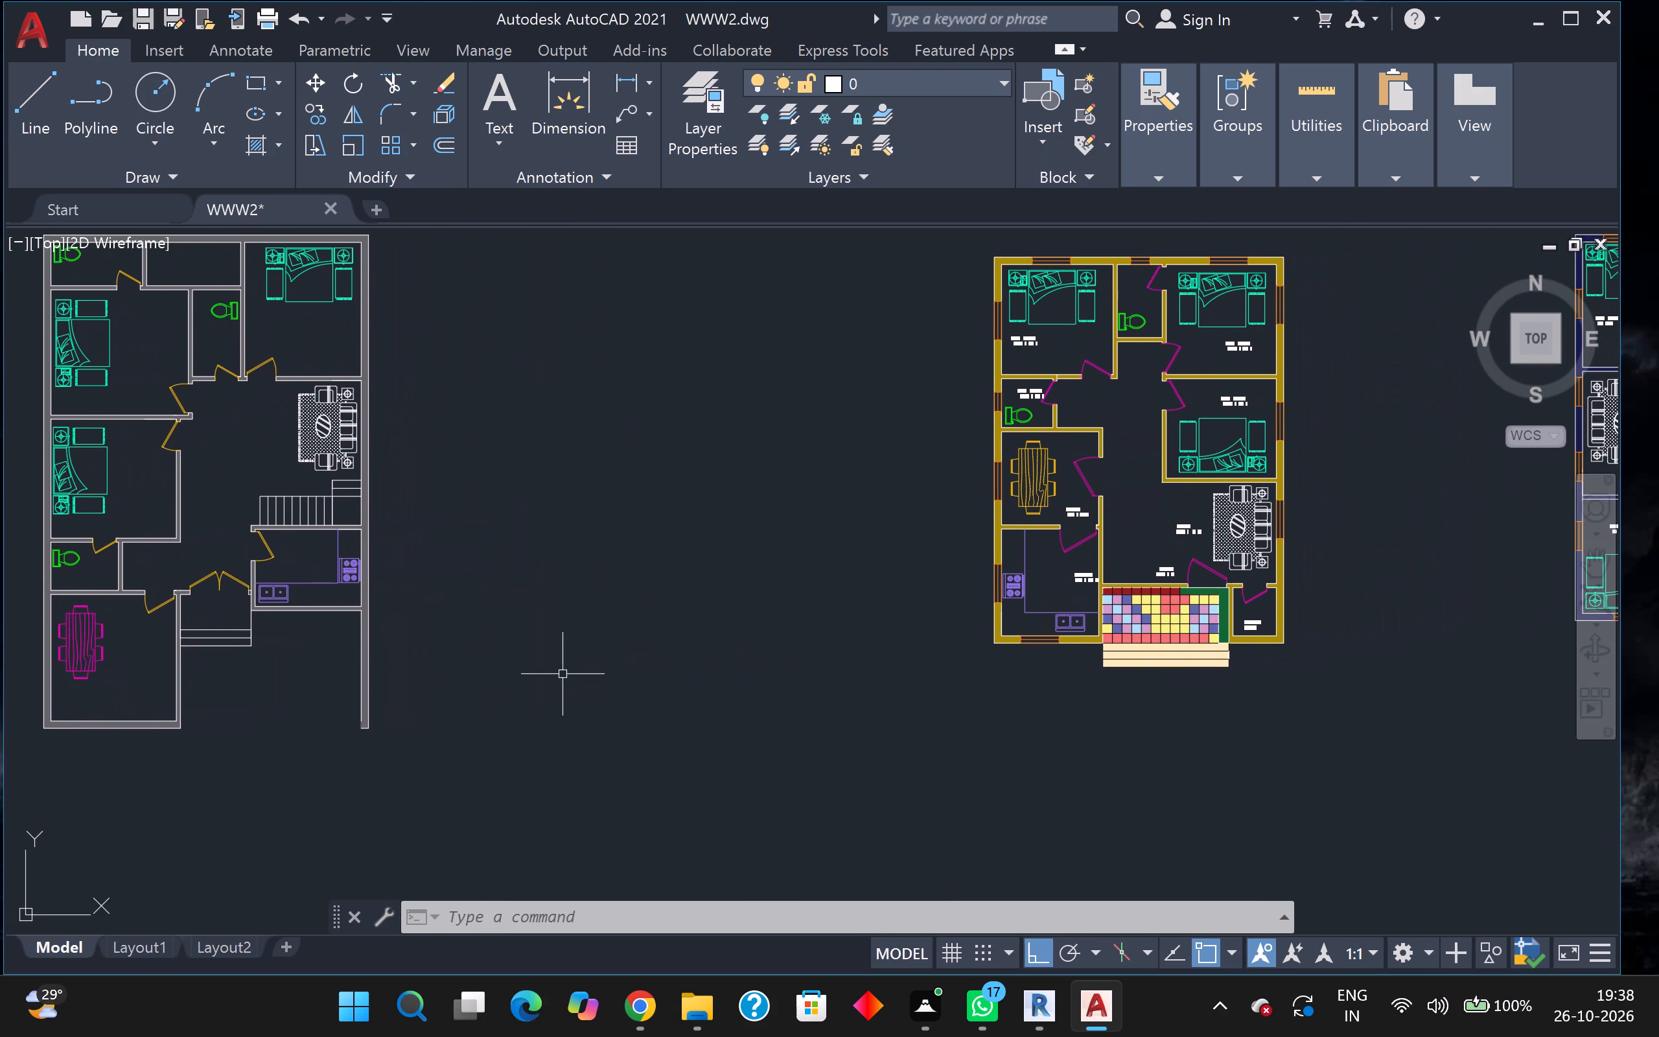
scroll(562, 674, "down", 2)
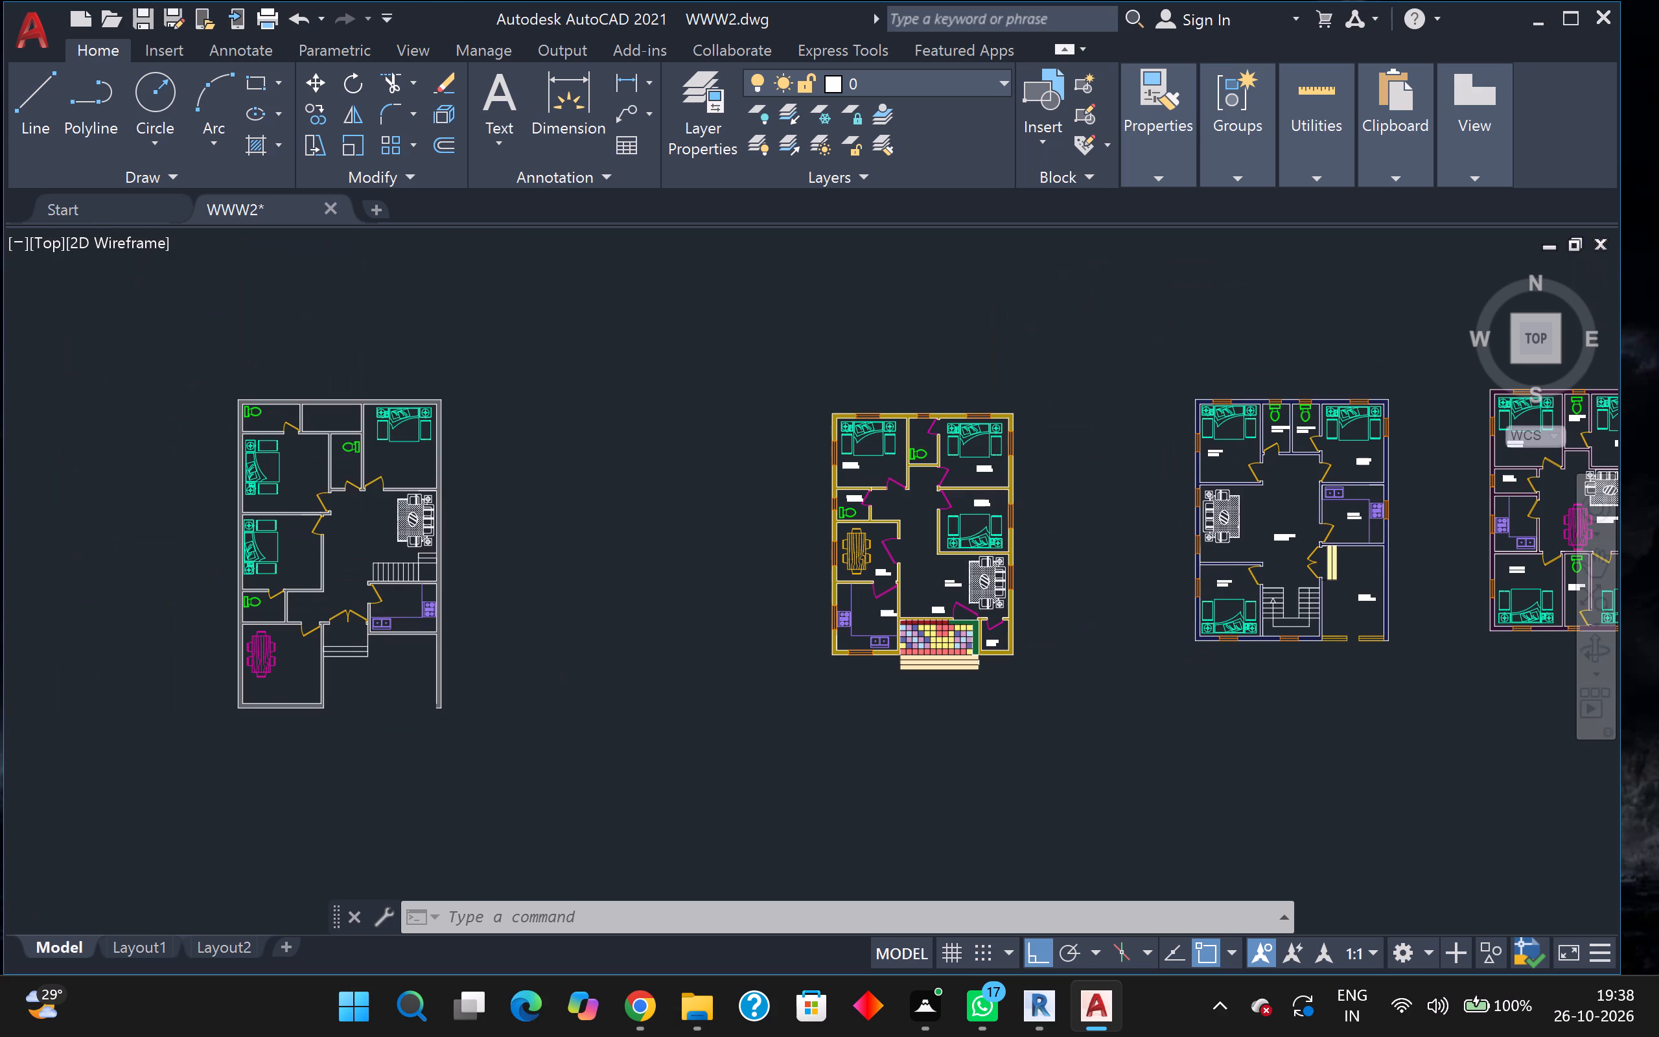
middle_click_drag(637, 655, 806, 522)
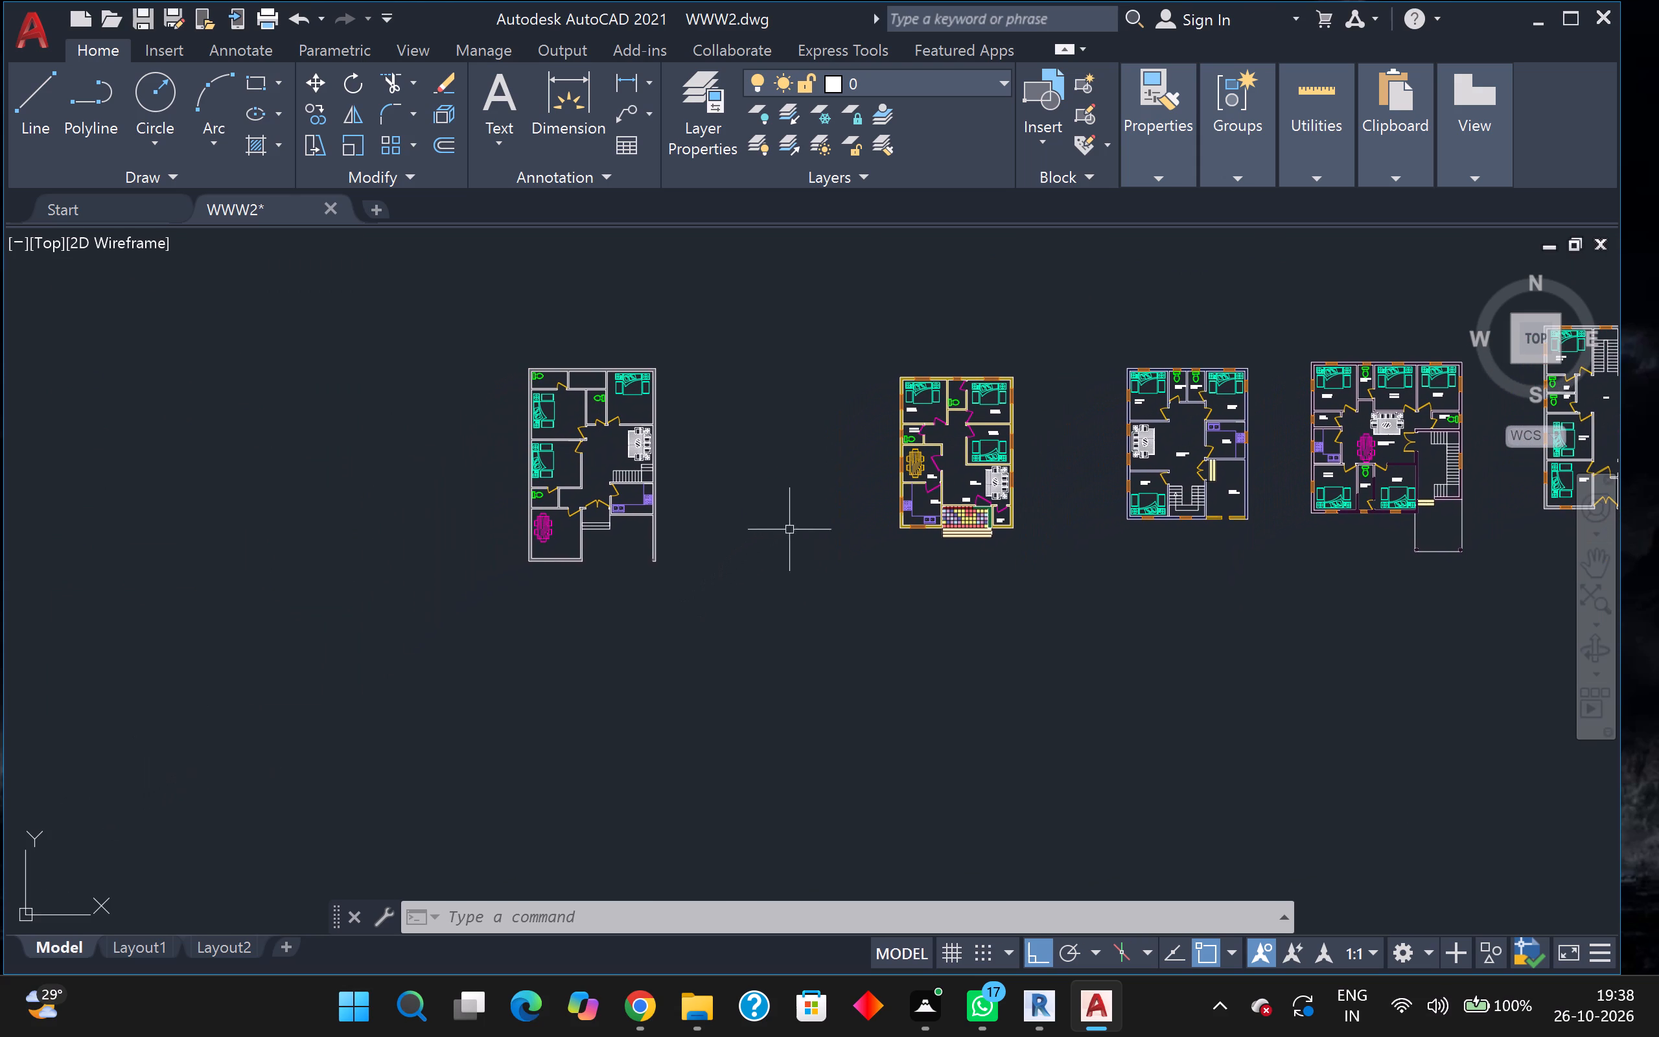
scroll(638, 572, "up", 1)
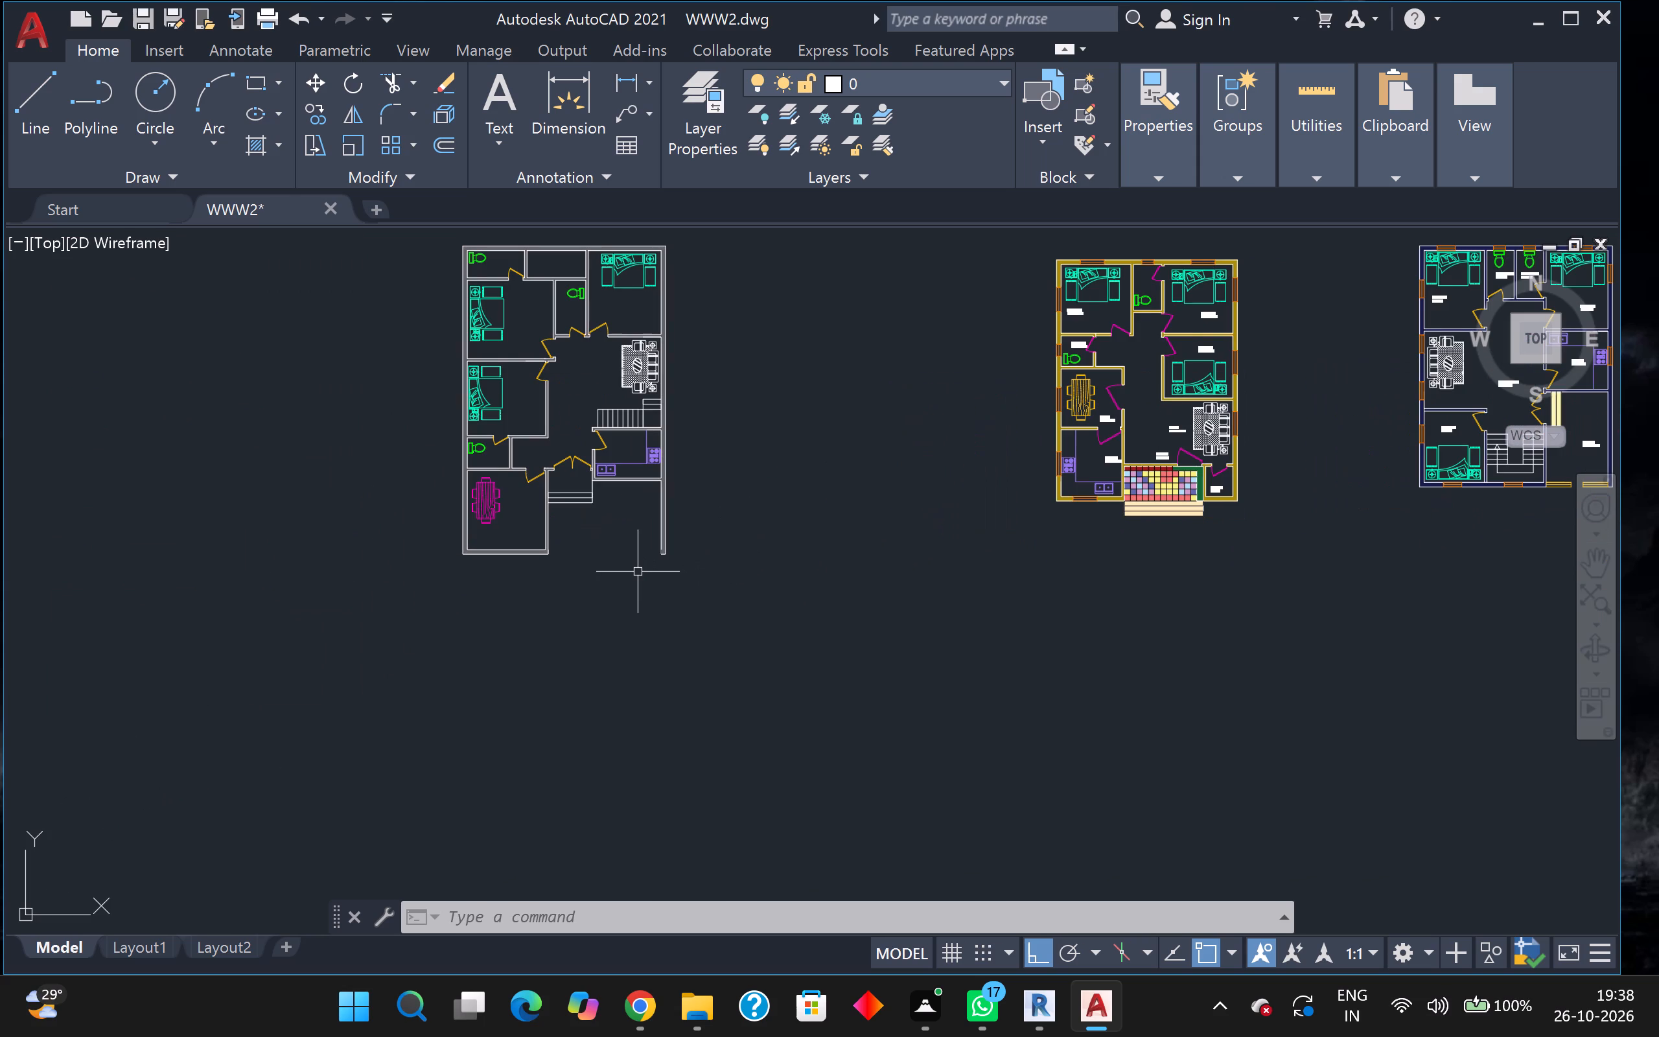
middle_click_drag(638, 572, 665, 642)
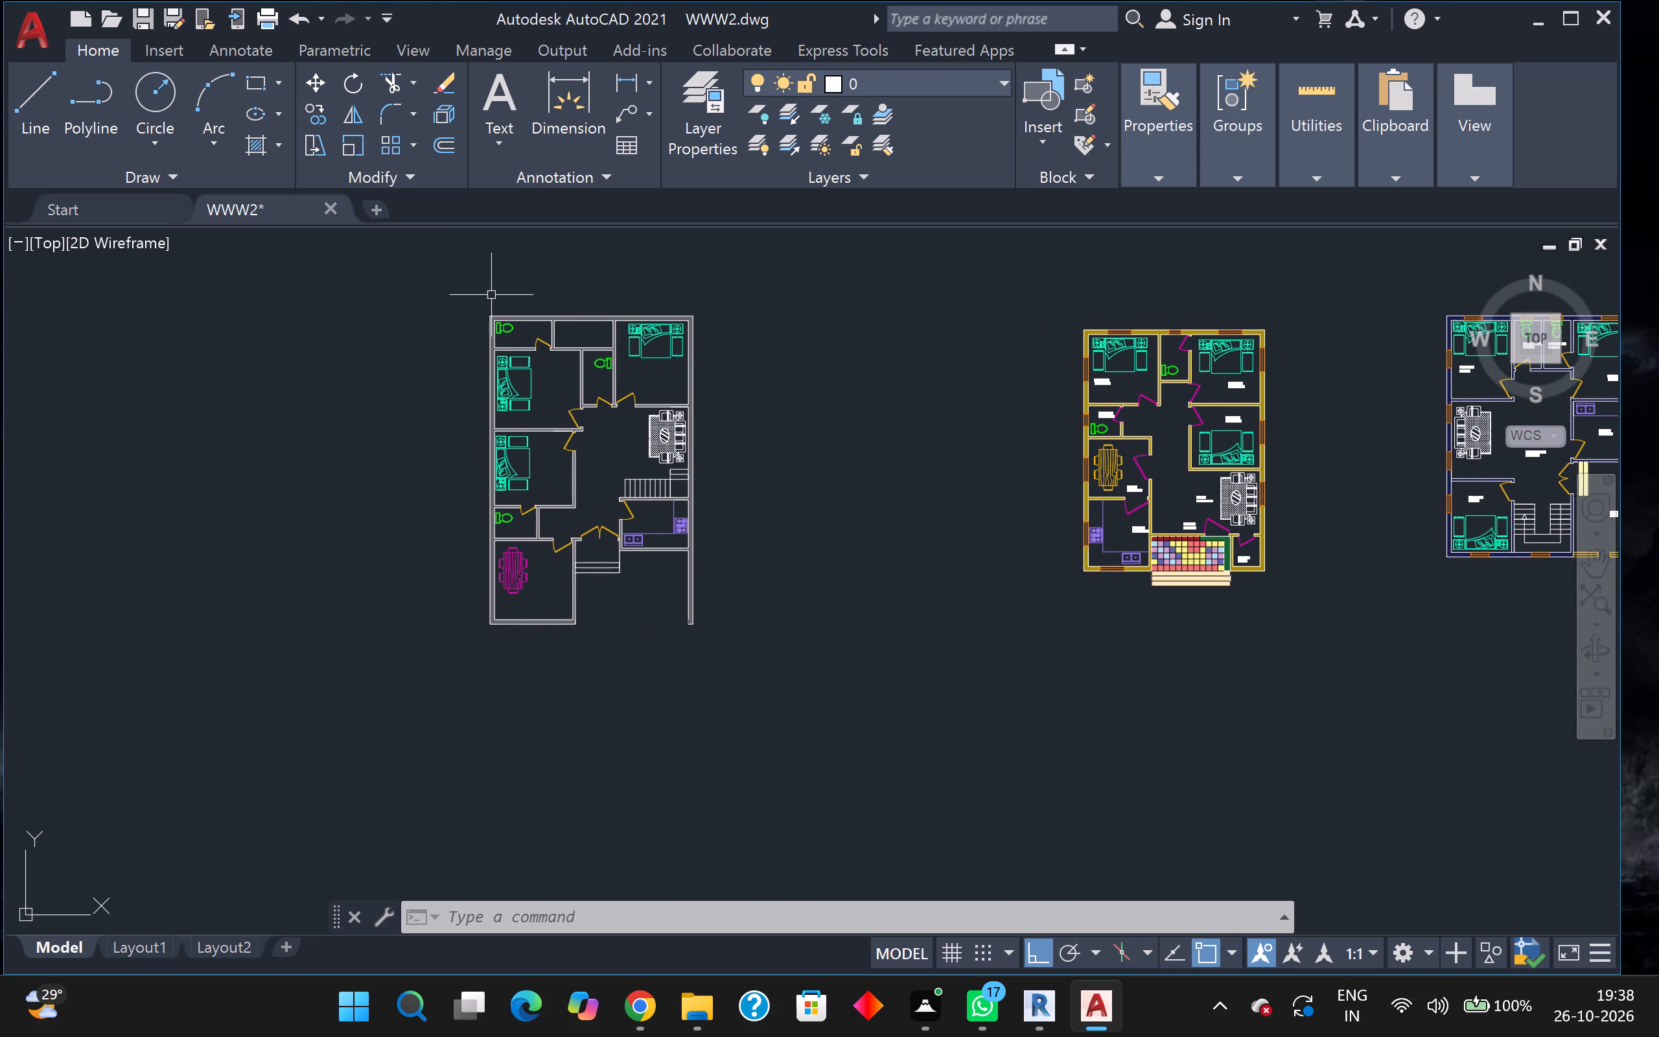
Place a multiline text frame beside the bed in the northern of the two west bedrooms, with text height 4".
scroll(454, 287, "up", 1)
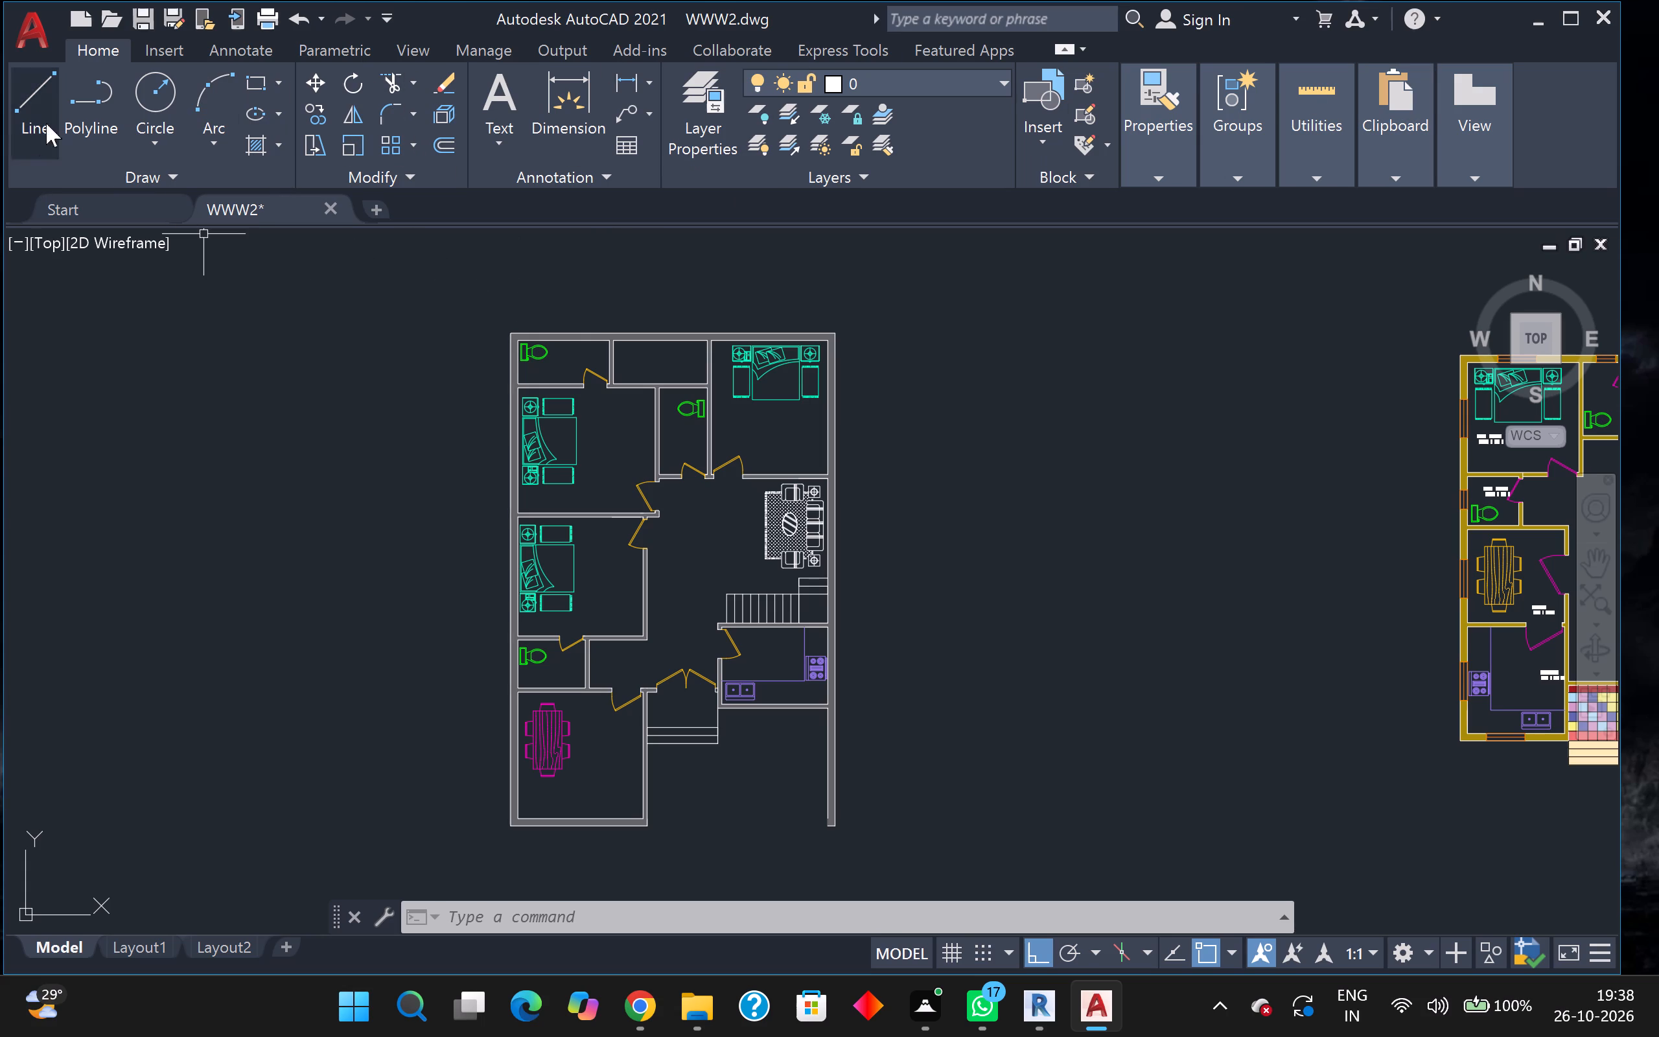
left_click(505, 86)
left_click(499, 87)
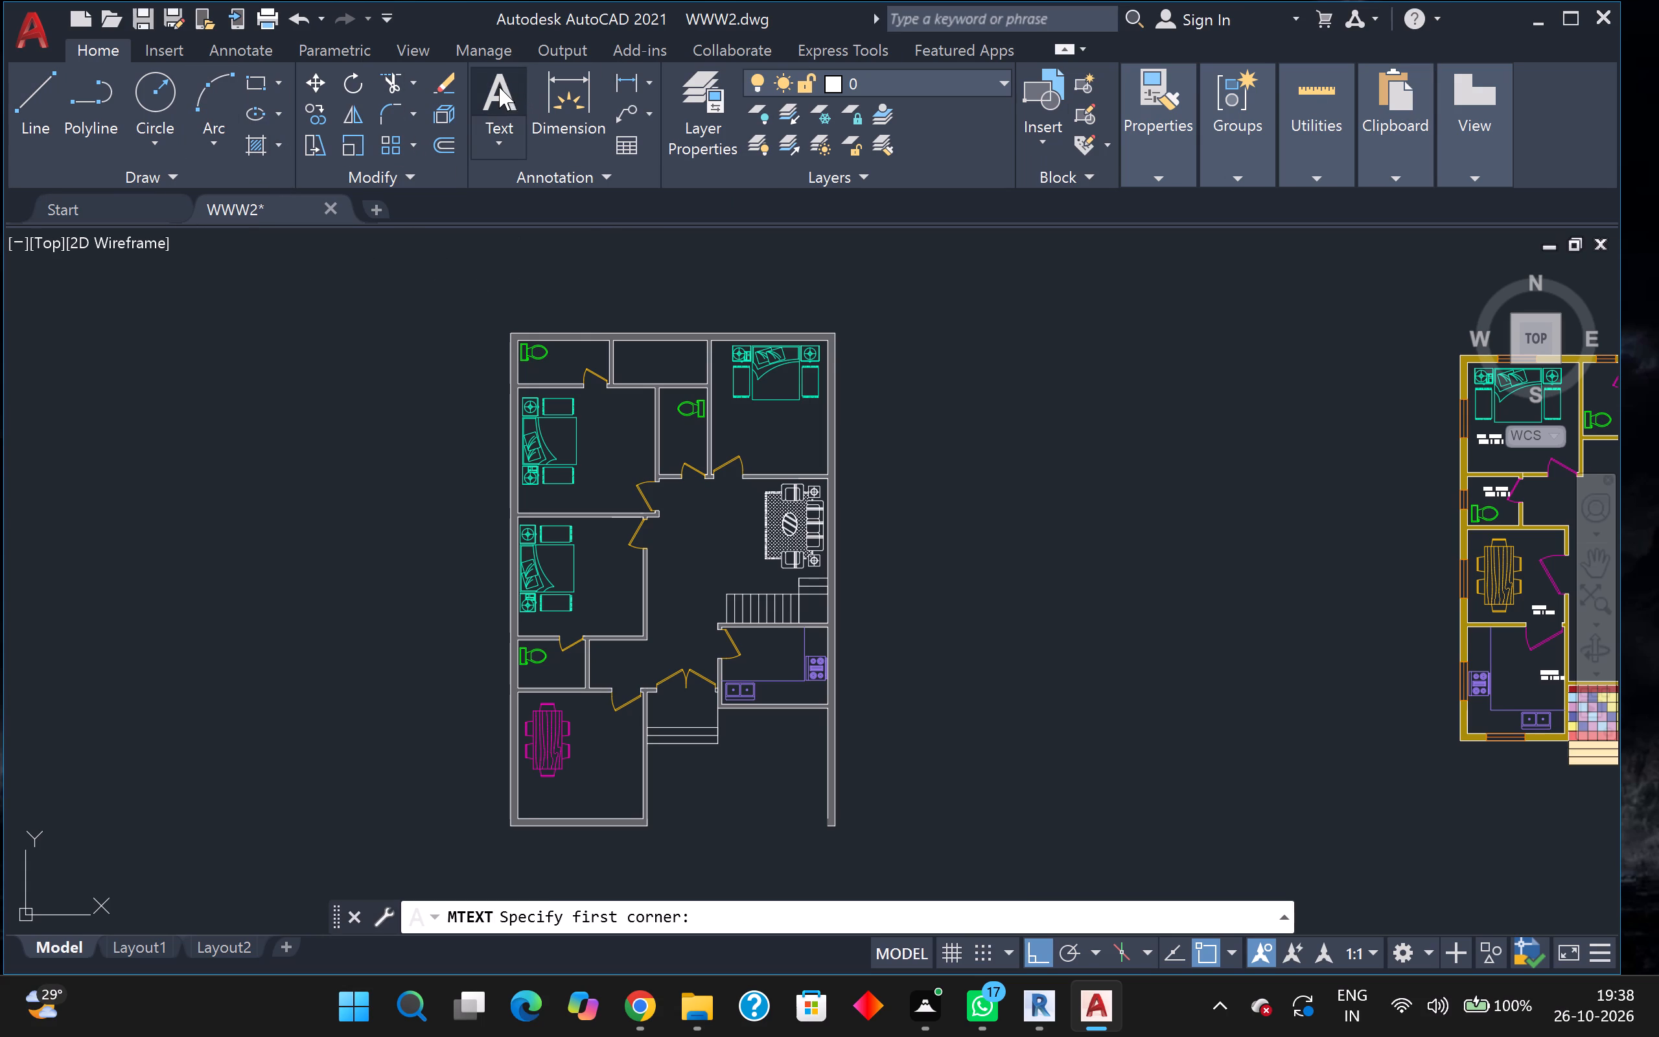
scroll(586, 450, "up", 3)
left_click(570, 371)
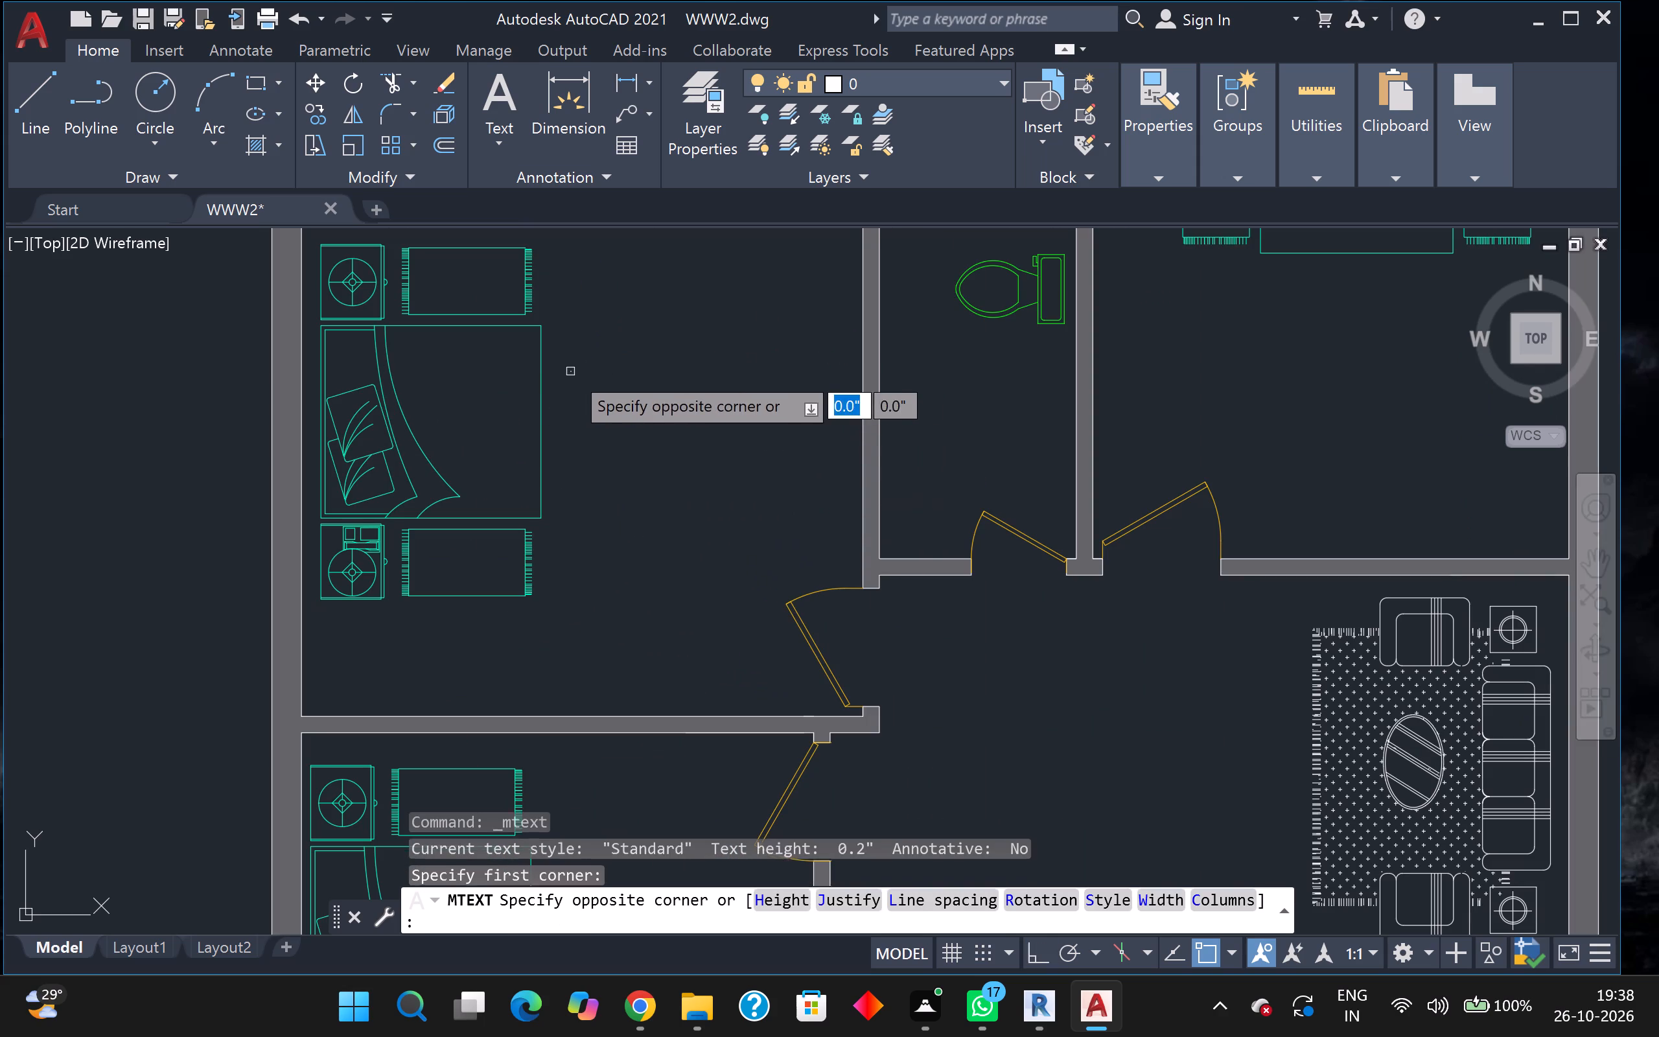
left_click(763, 478)
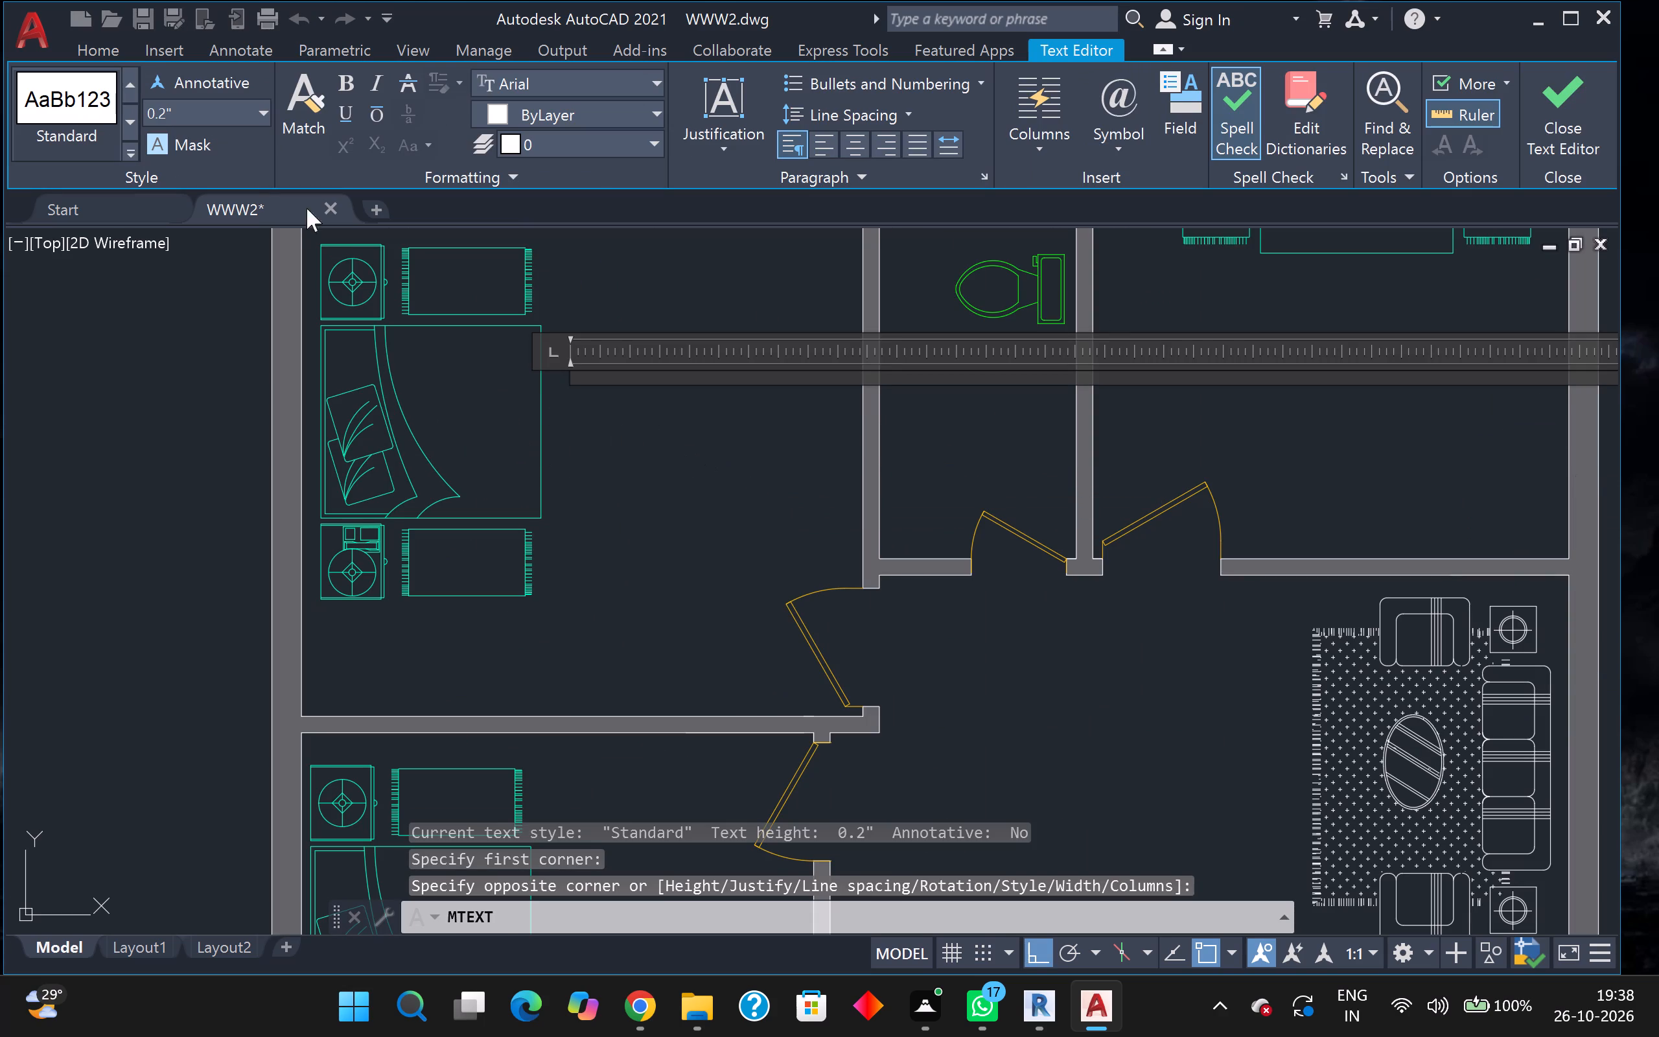
left_click(224, 106)
key("BackSpace")
key("4")
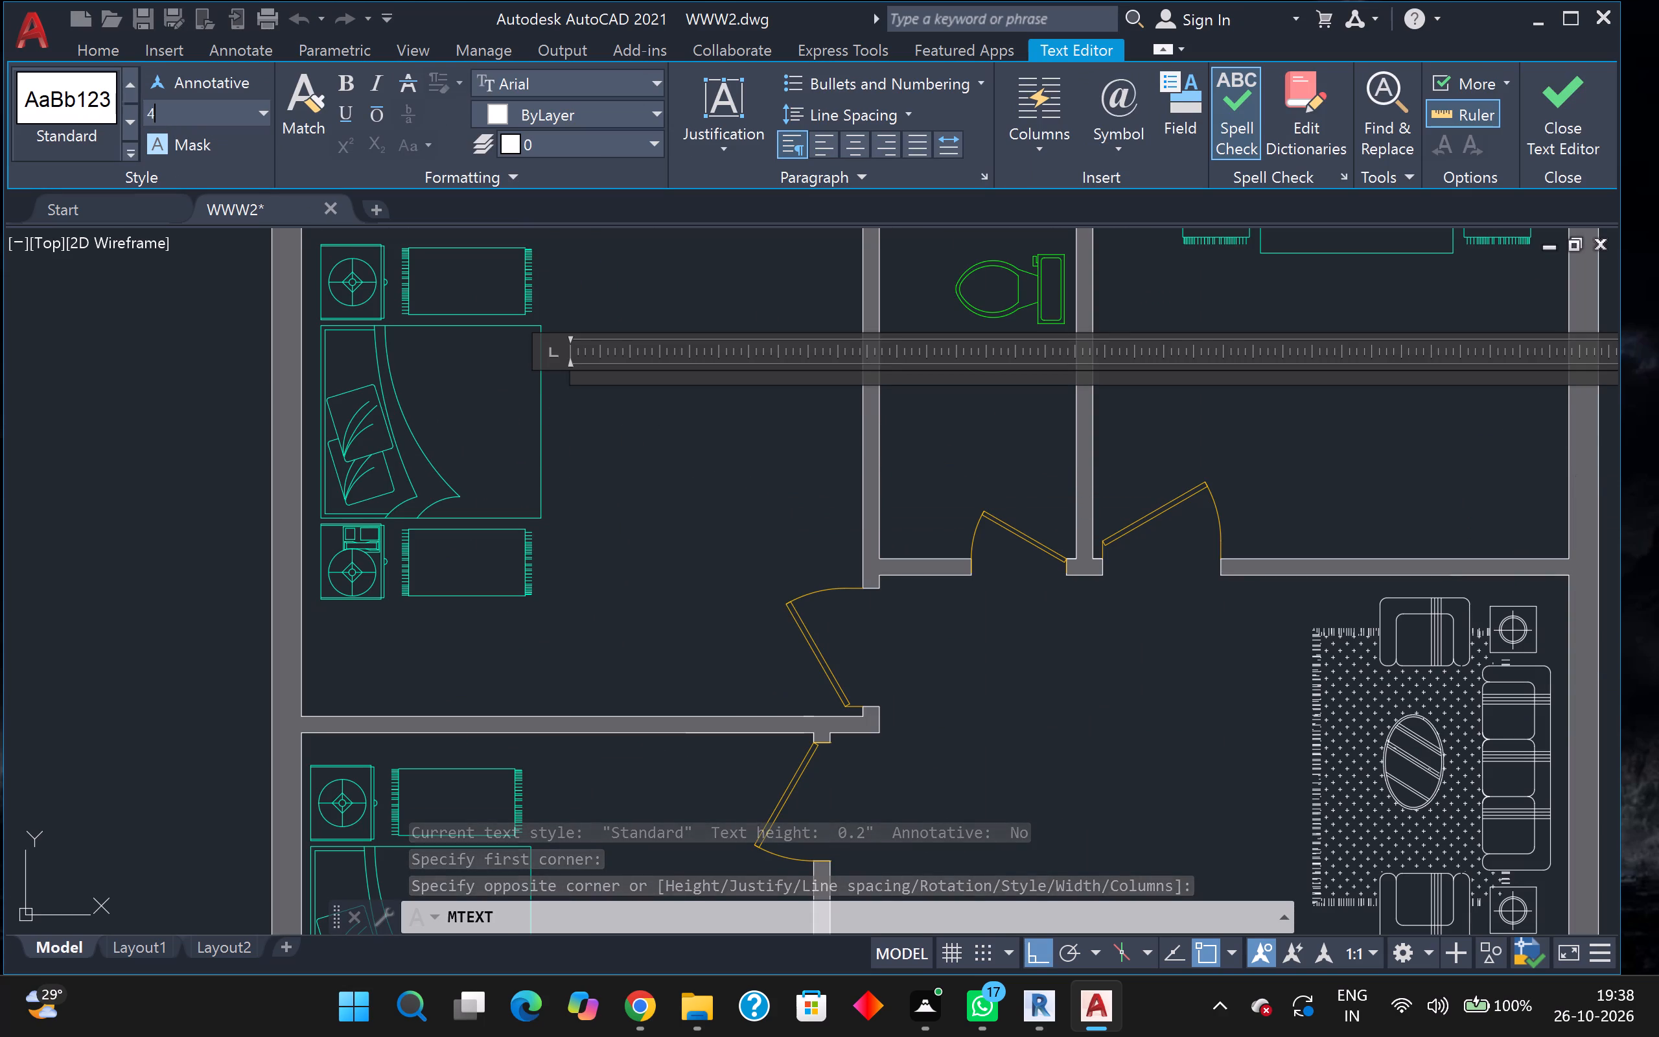
key("Return")
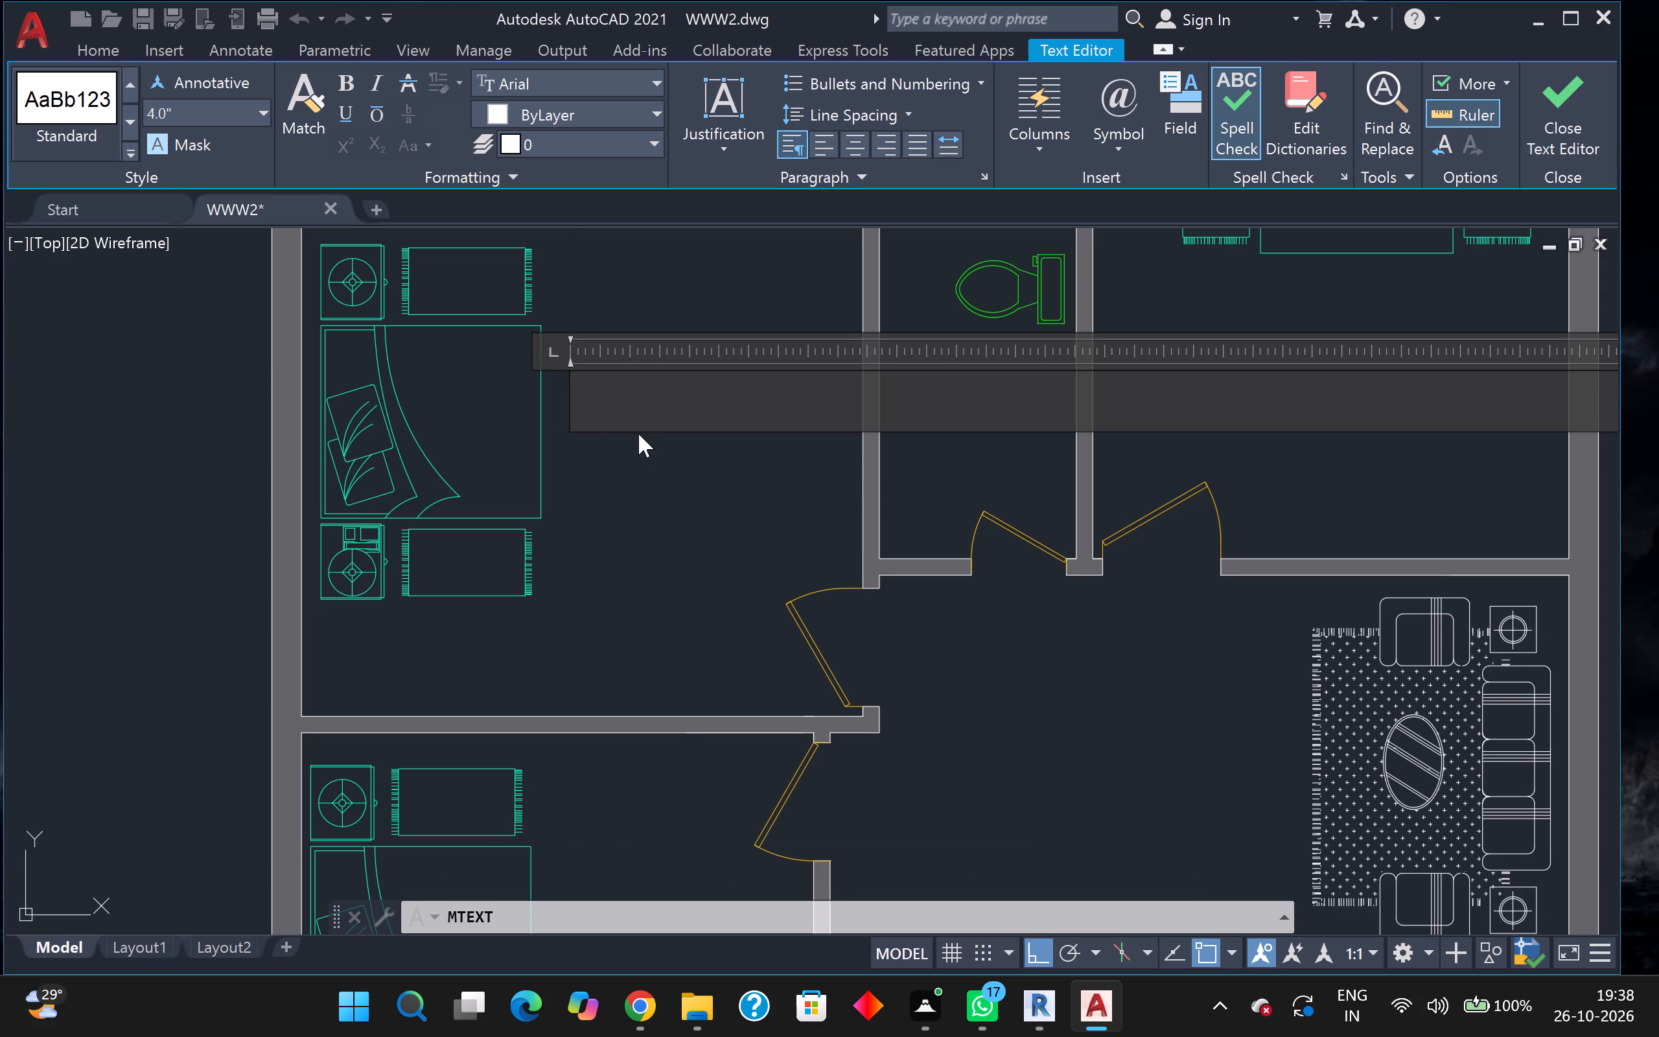
Enter BED ROOM with 13' X 12' on a second line as the northern west bedroom's label, and finish the text.
key("space")
type("BED ROOM")
key("Return")
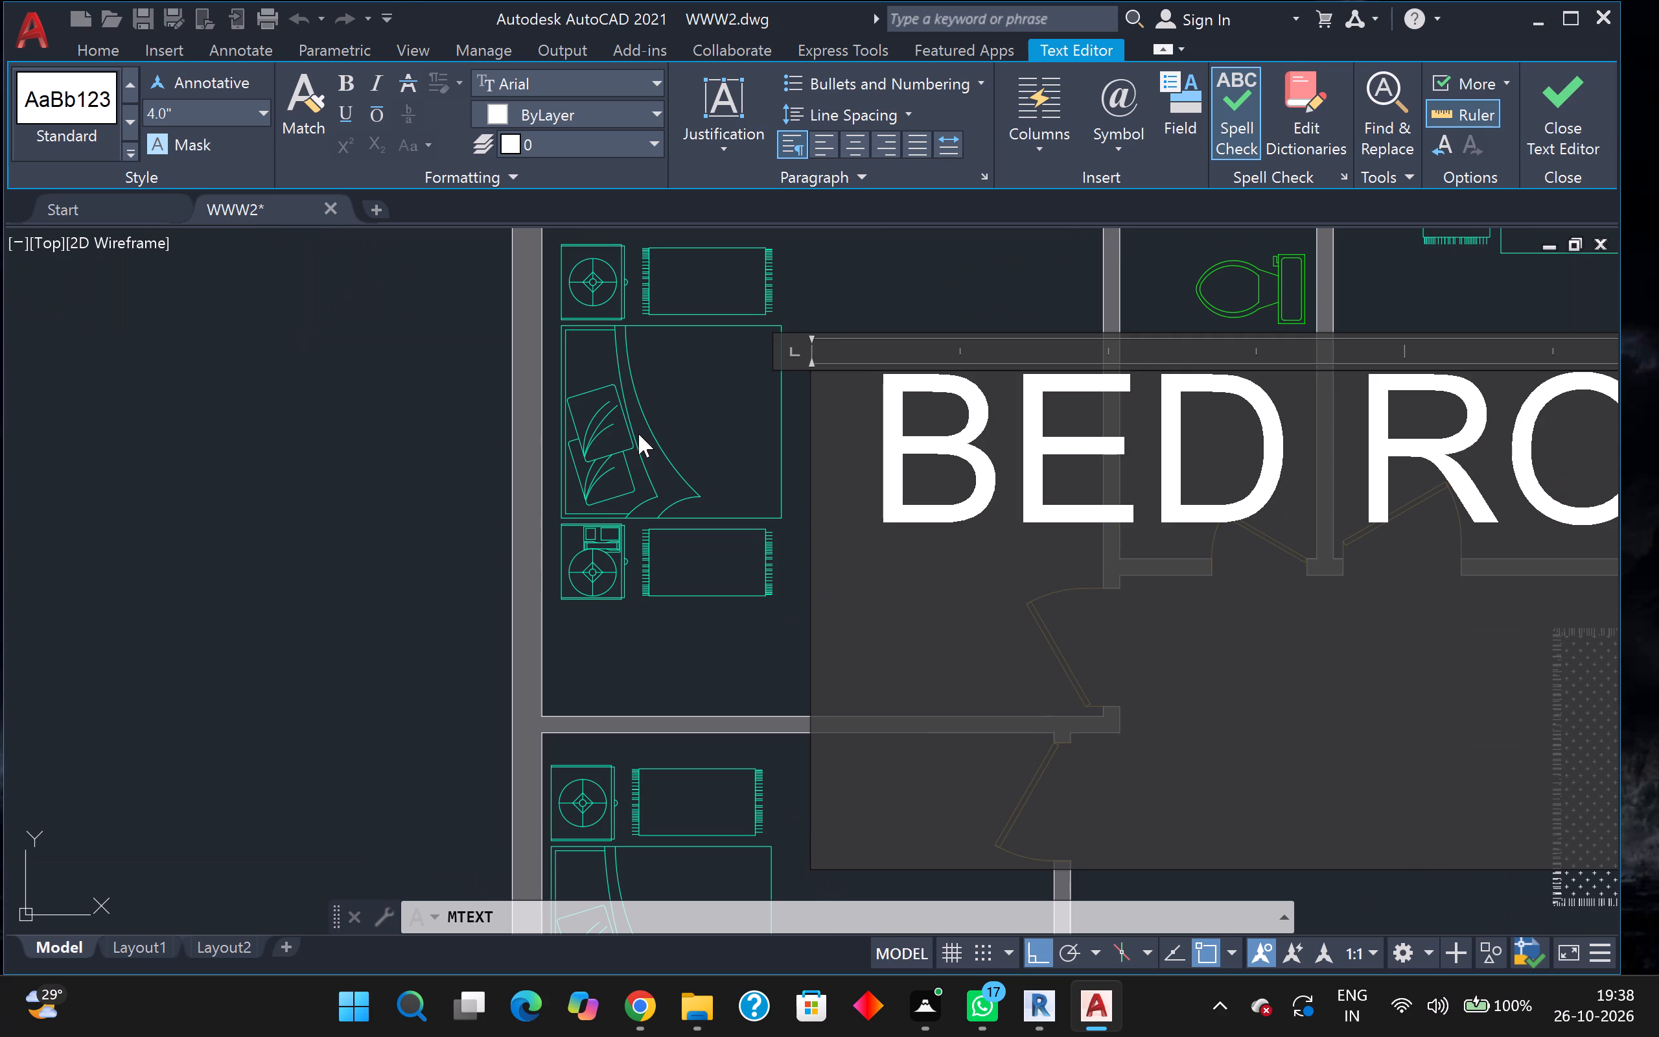
key("space")
type("1 3")
key("BackSpace")
key("BackSpace")
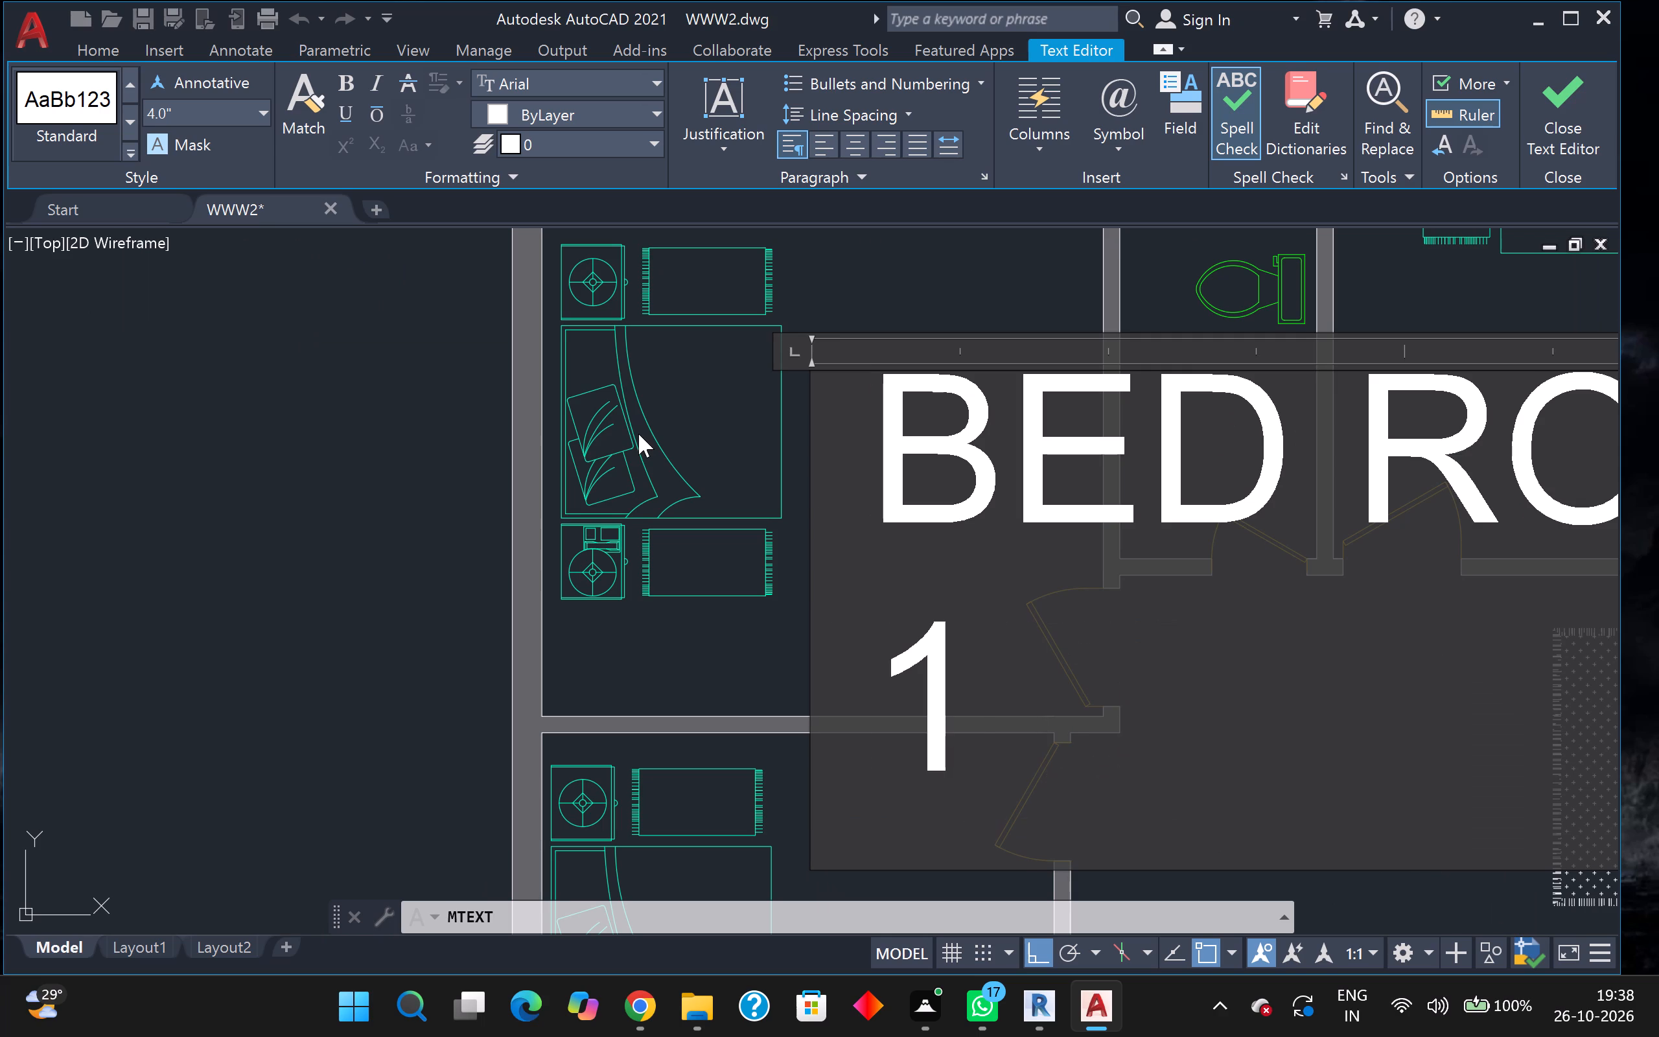
key("BackSpace")
key("space")
type("13'")
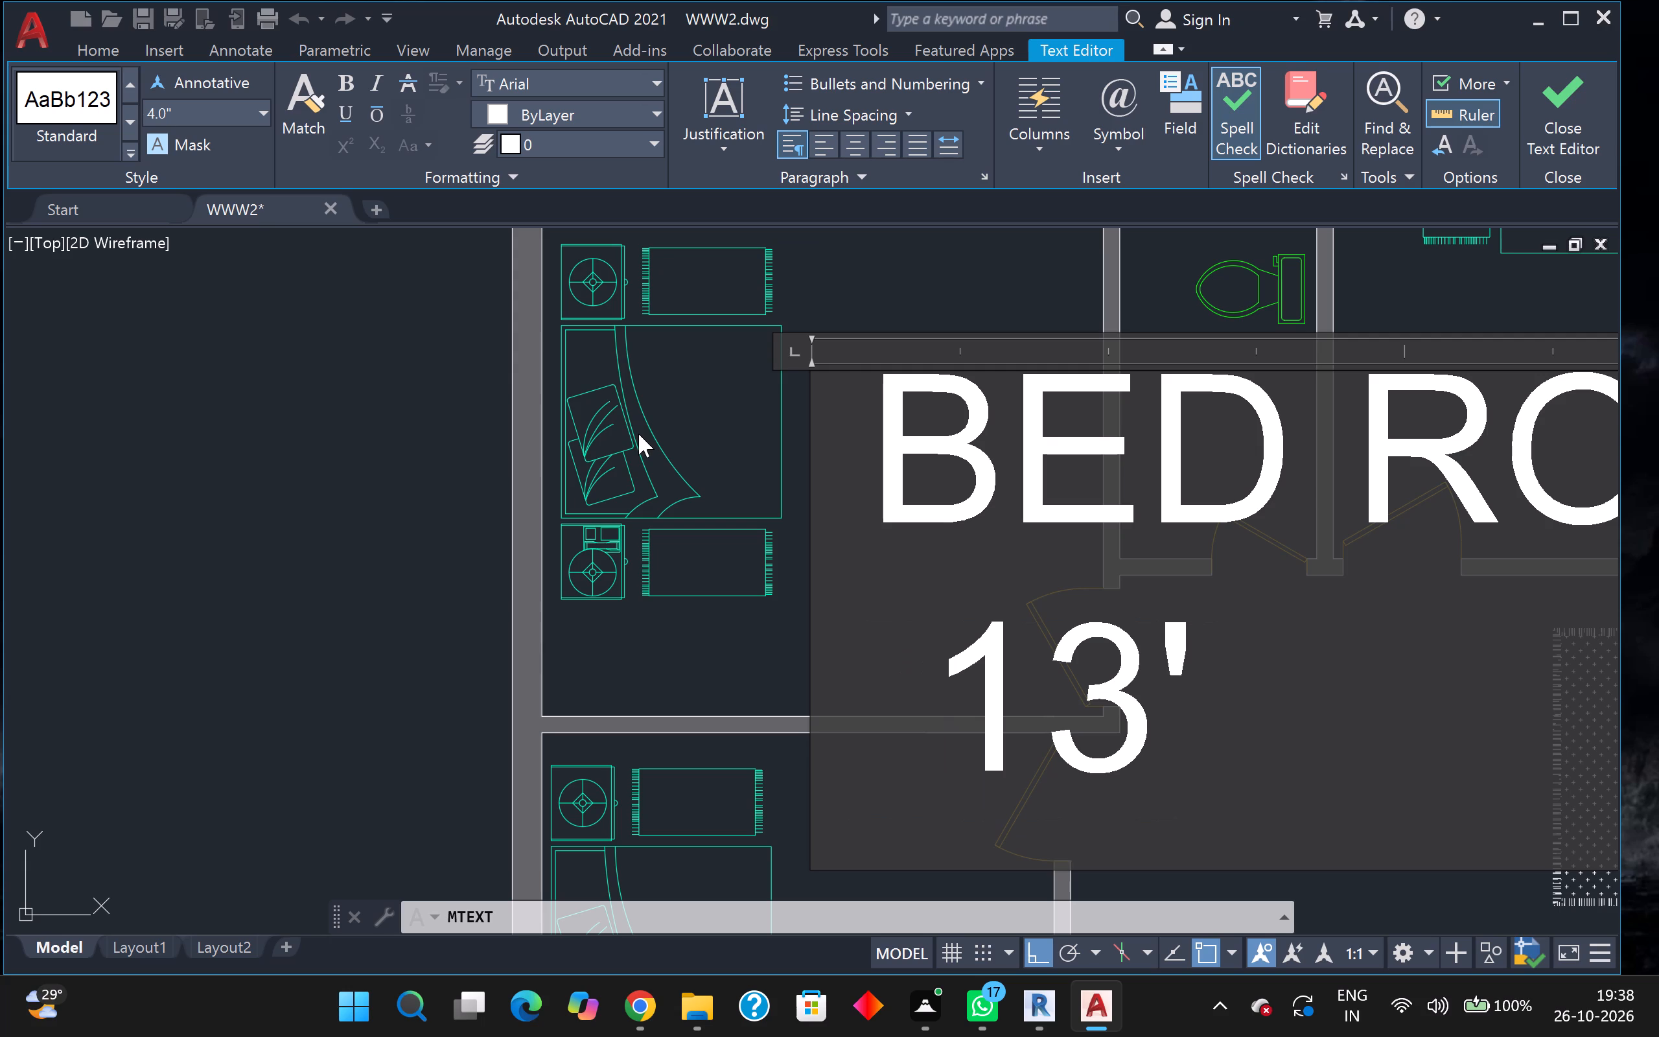
key("space")
type("X")
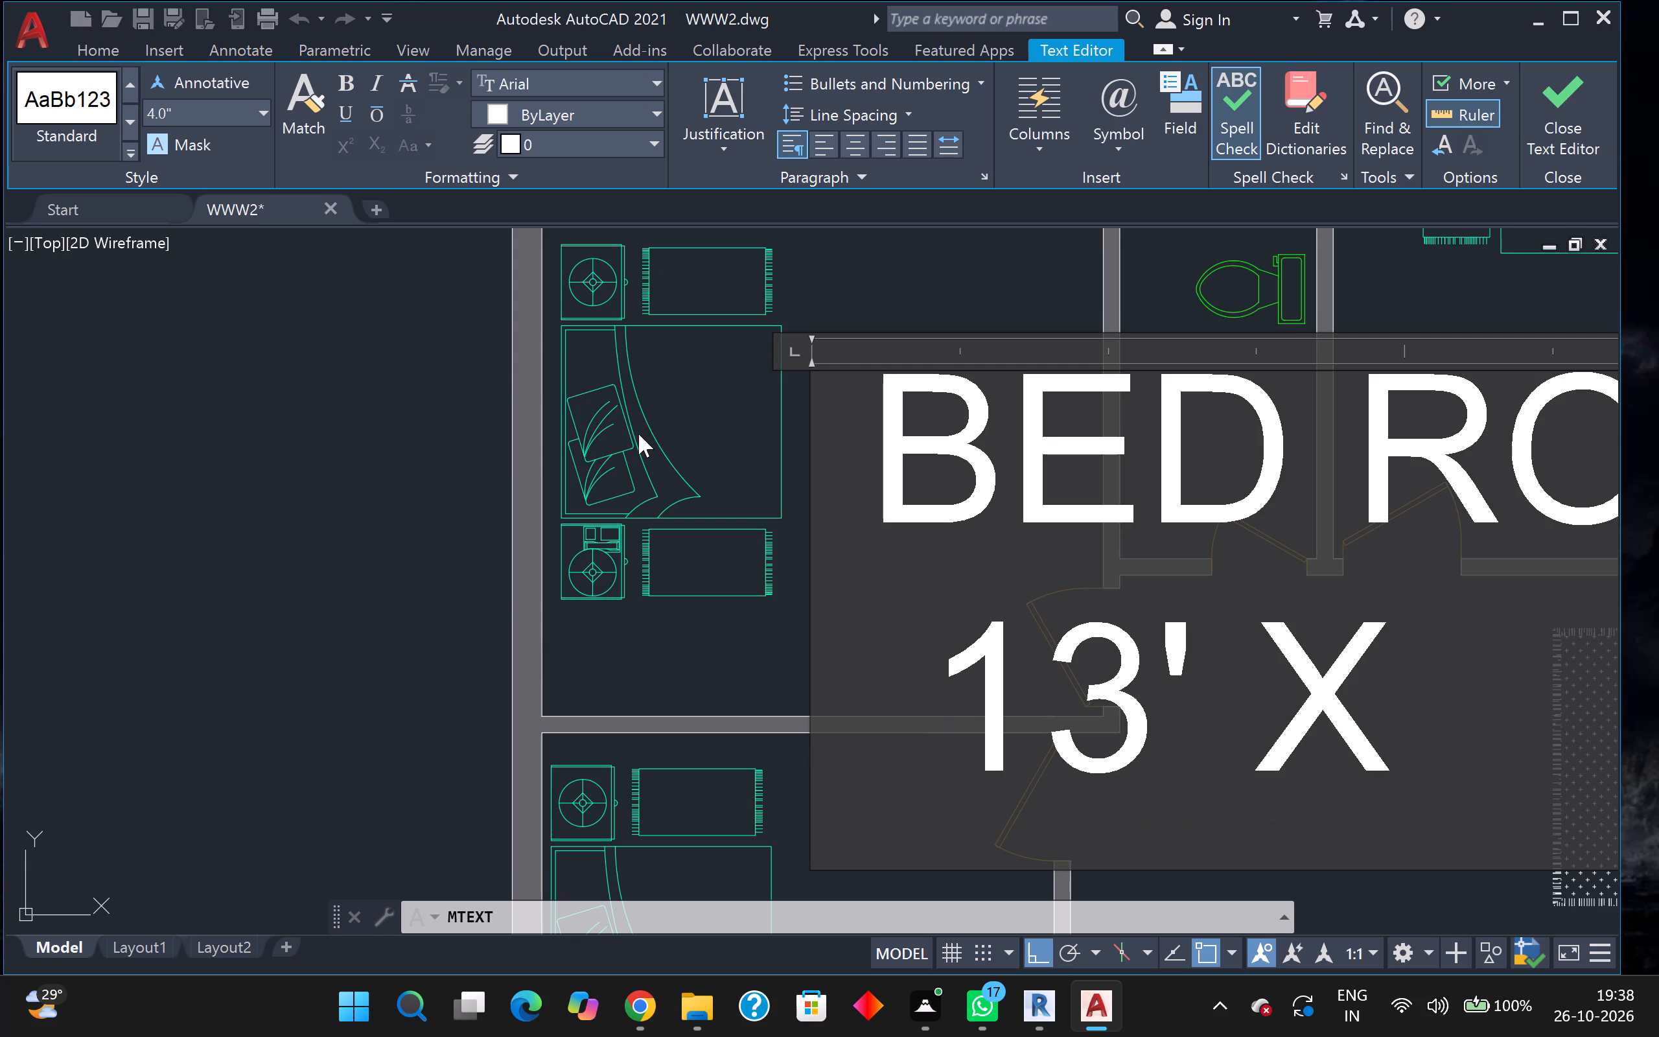
key("space")
type("12")
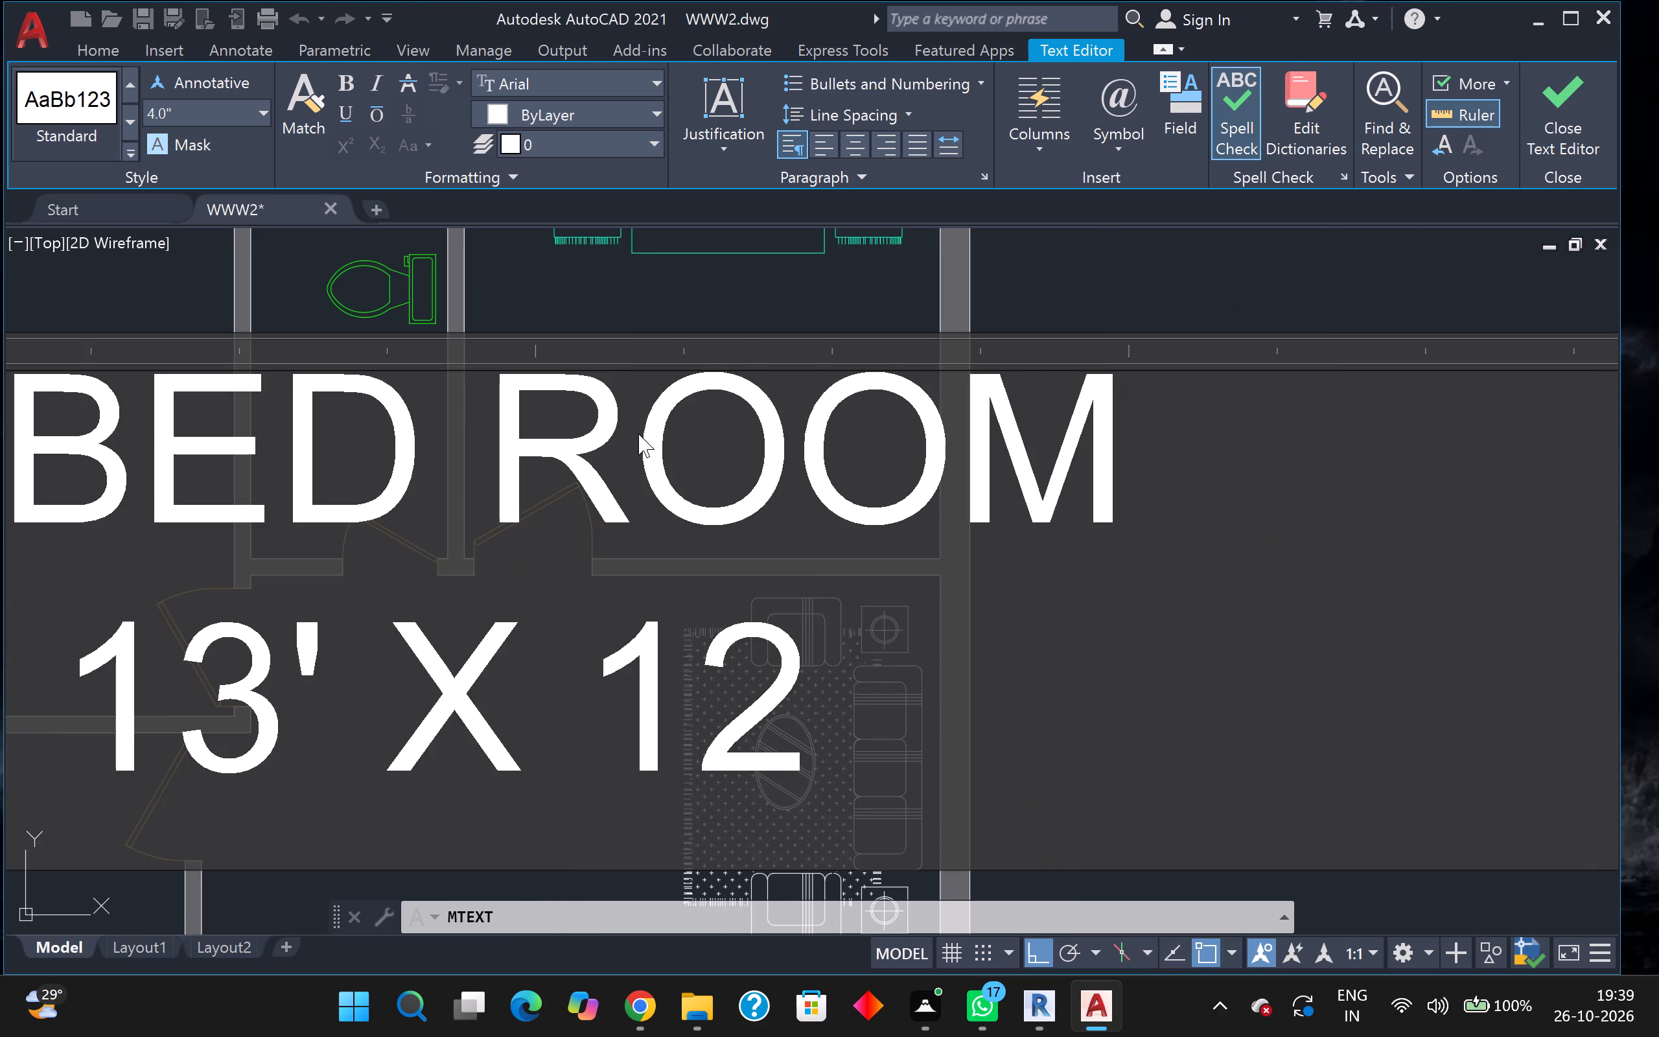
key("apostrophe")
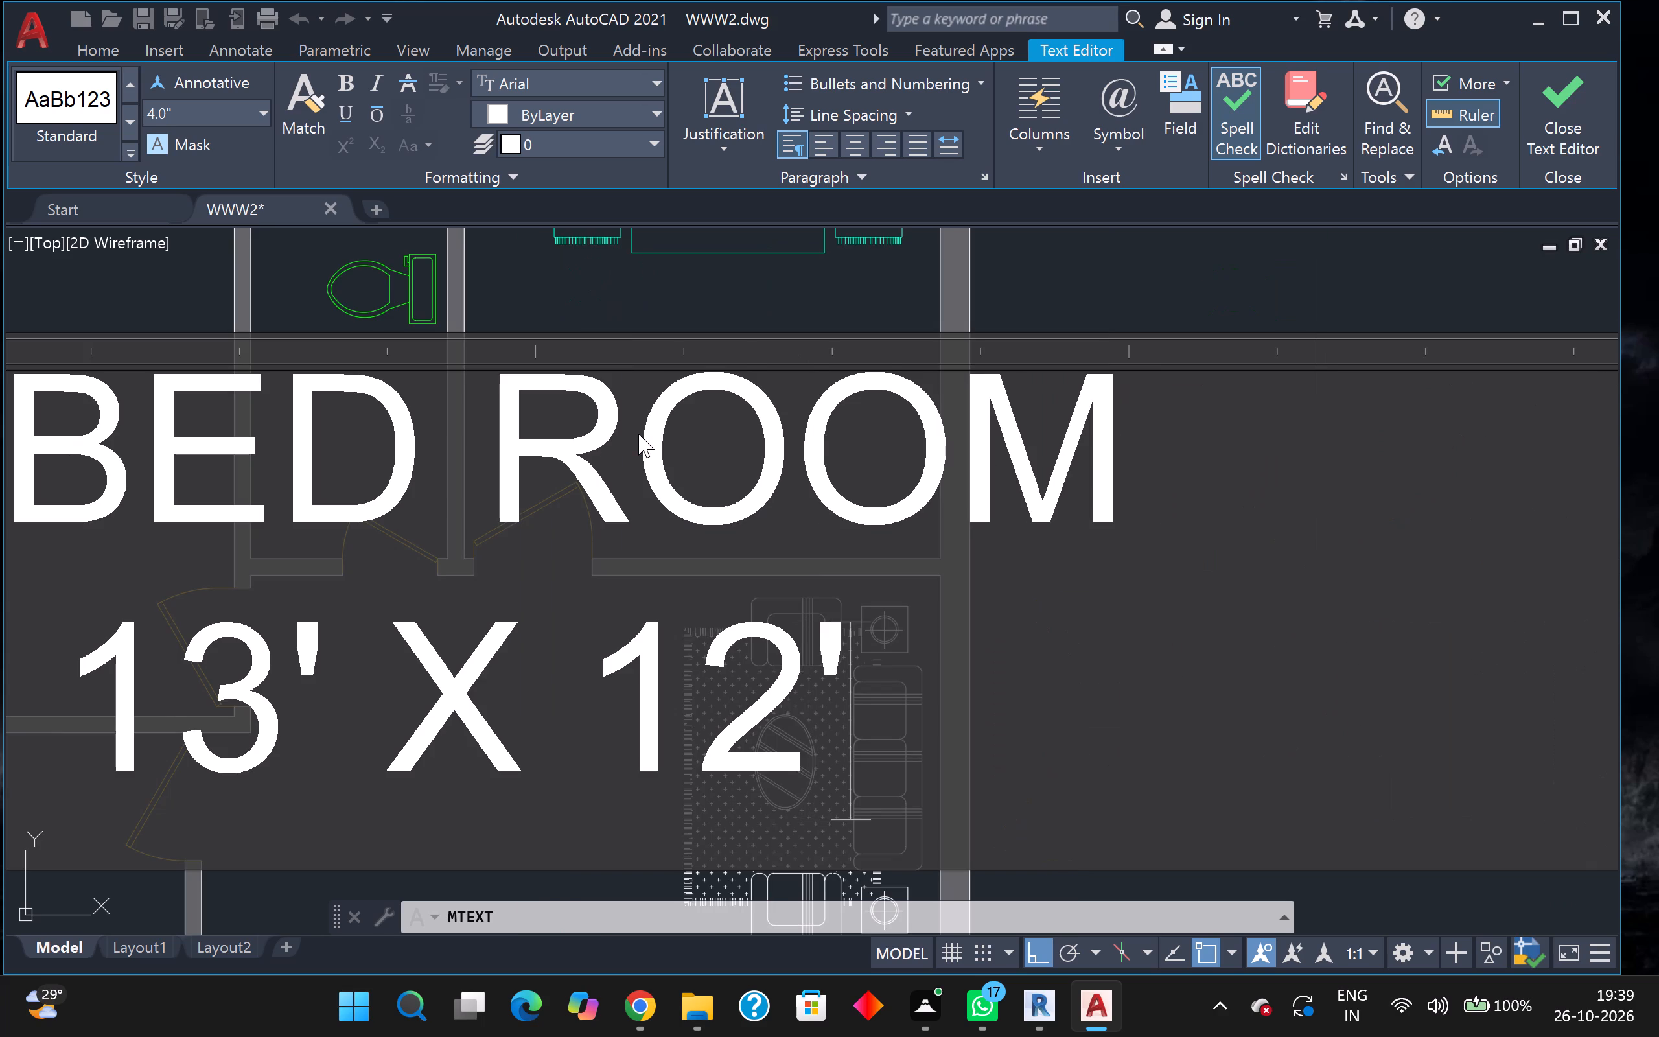
key("Return")
scroll(638, 434, "down", 3)
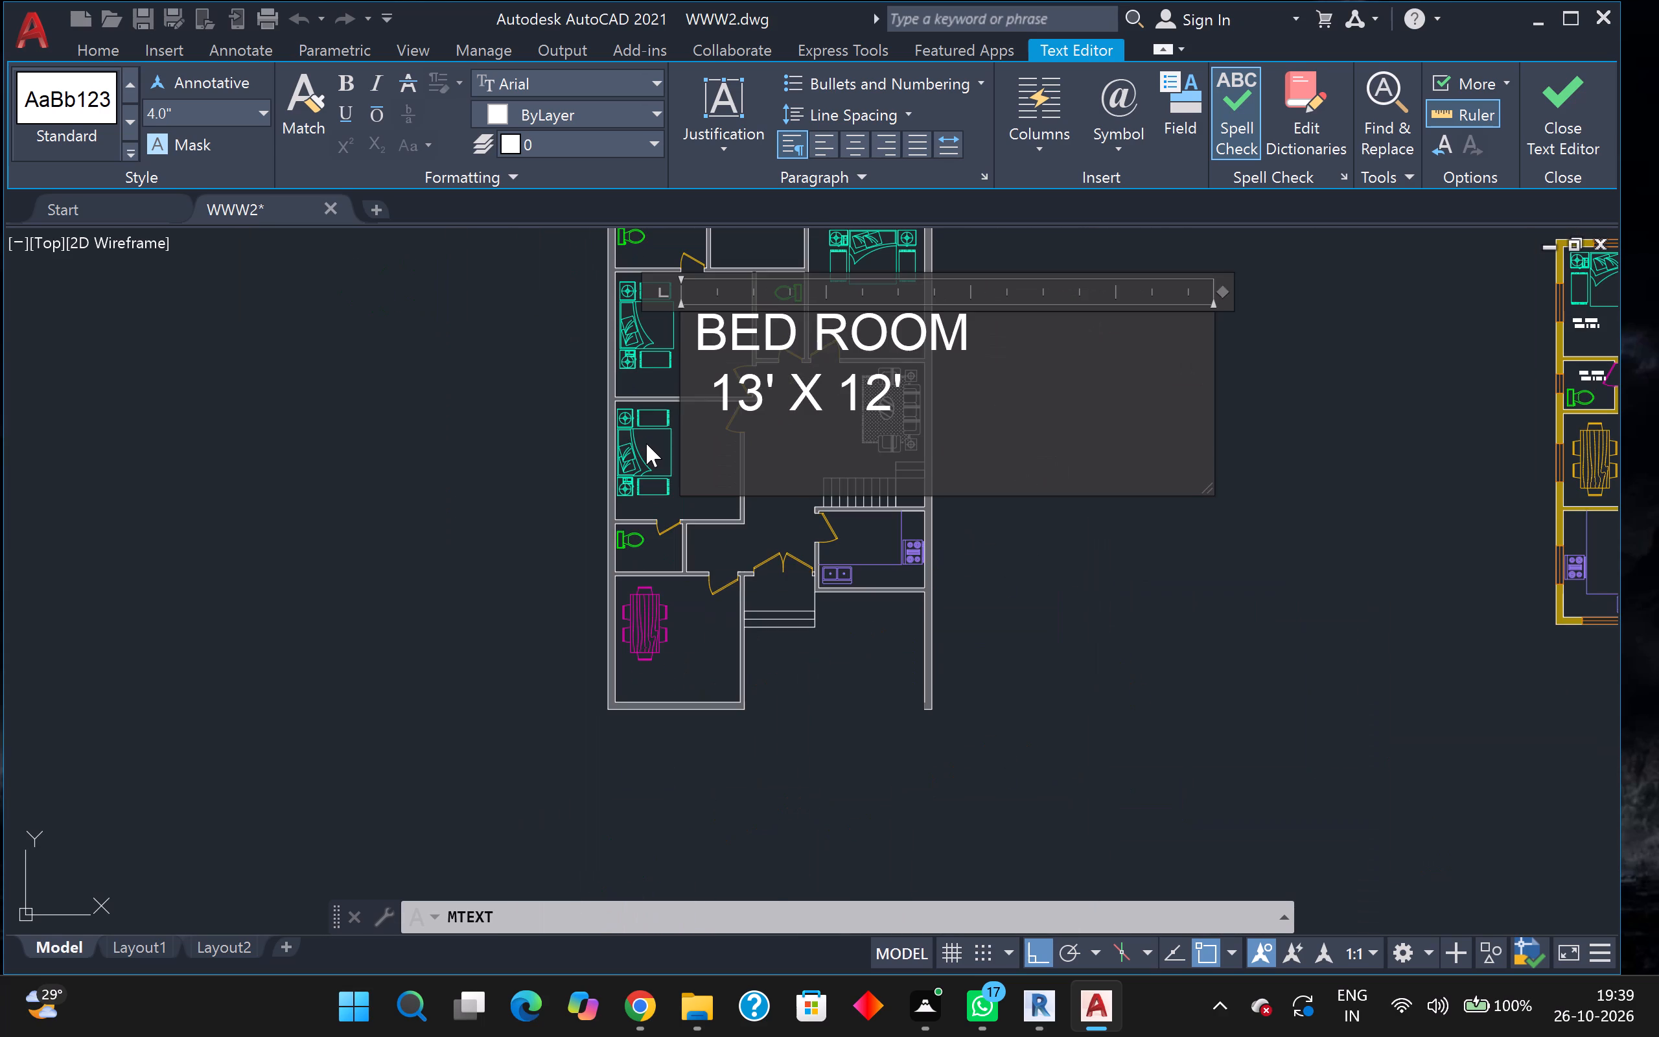
left_click(764, 531)
Copy the BED ROOM label straight down into the southern west bedroom, beside its bed.
middle_click_drag(779, 509, 864, 677)
scroll(789, 592, "up", 1)
scroll(760, 461, "up", 1)
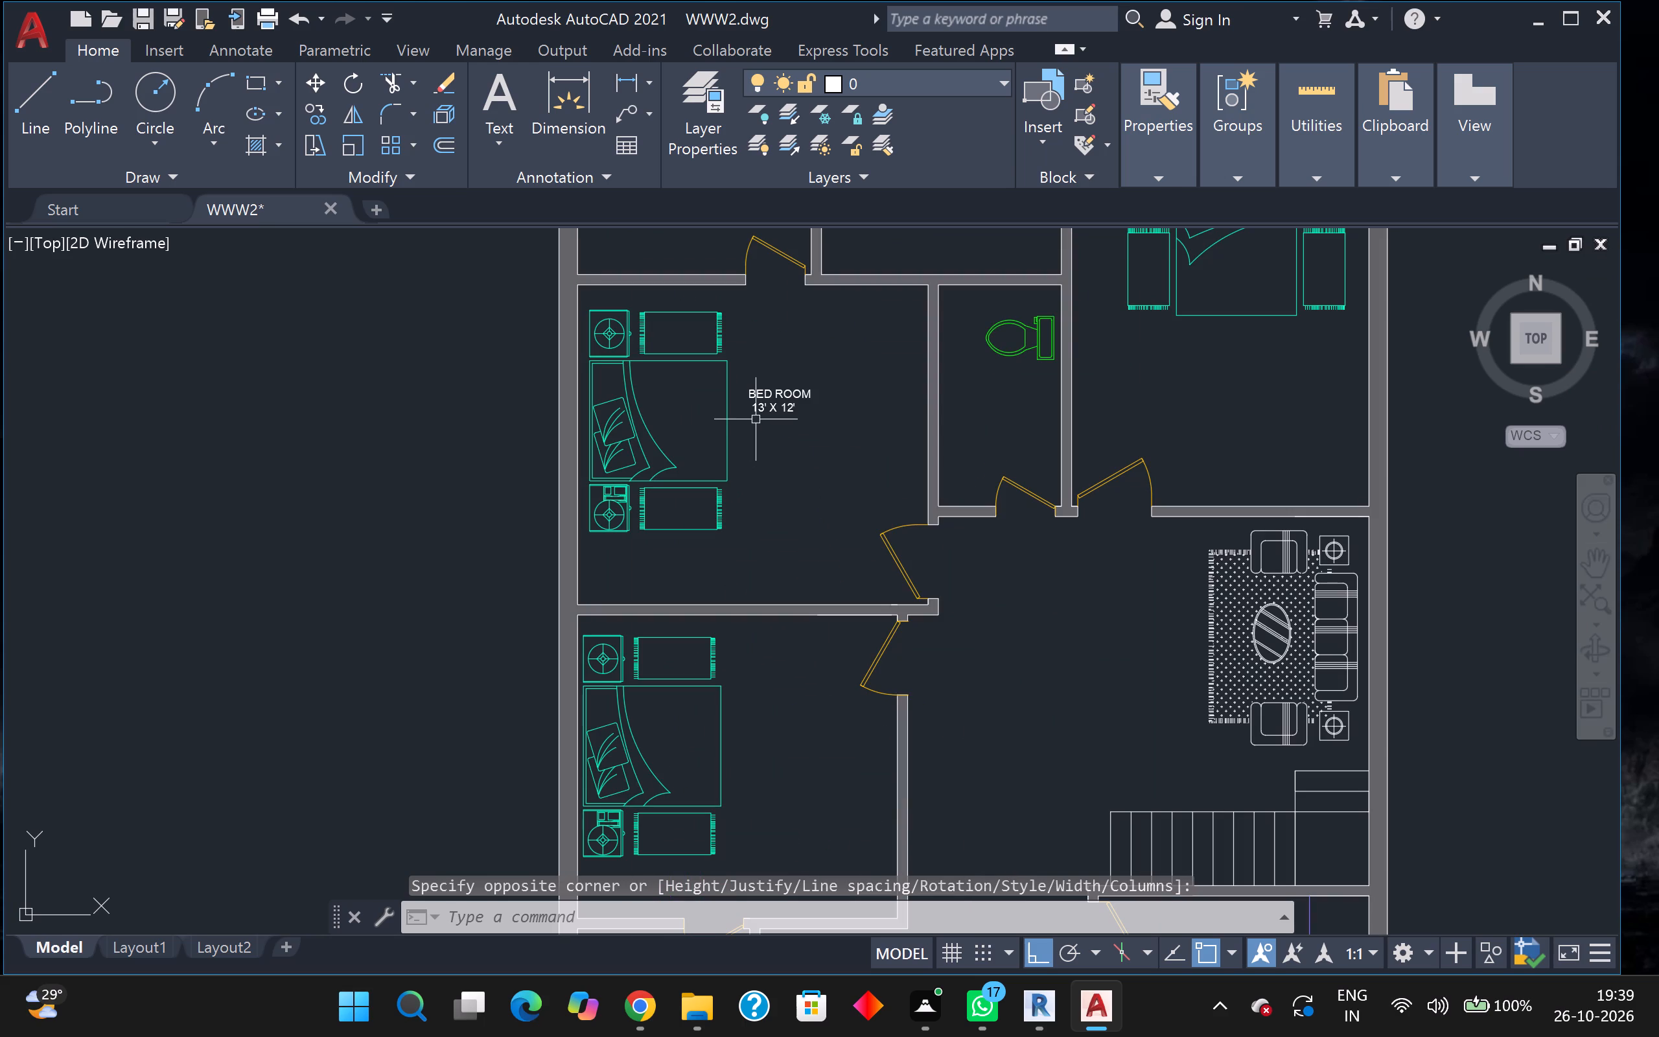
scroll(761, 417, "up", 1)
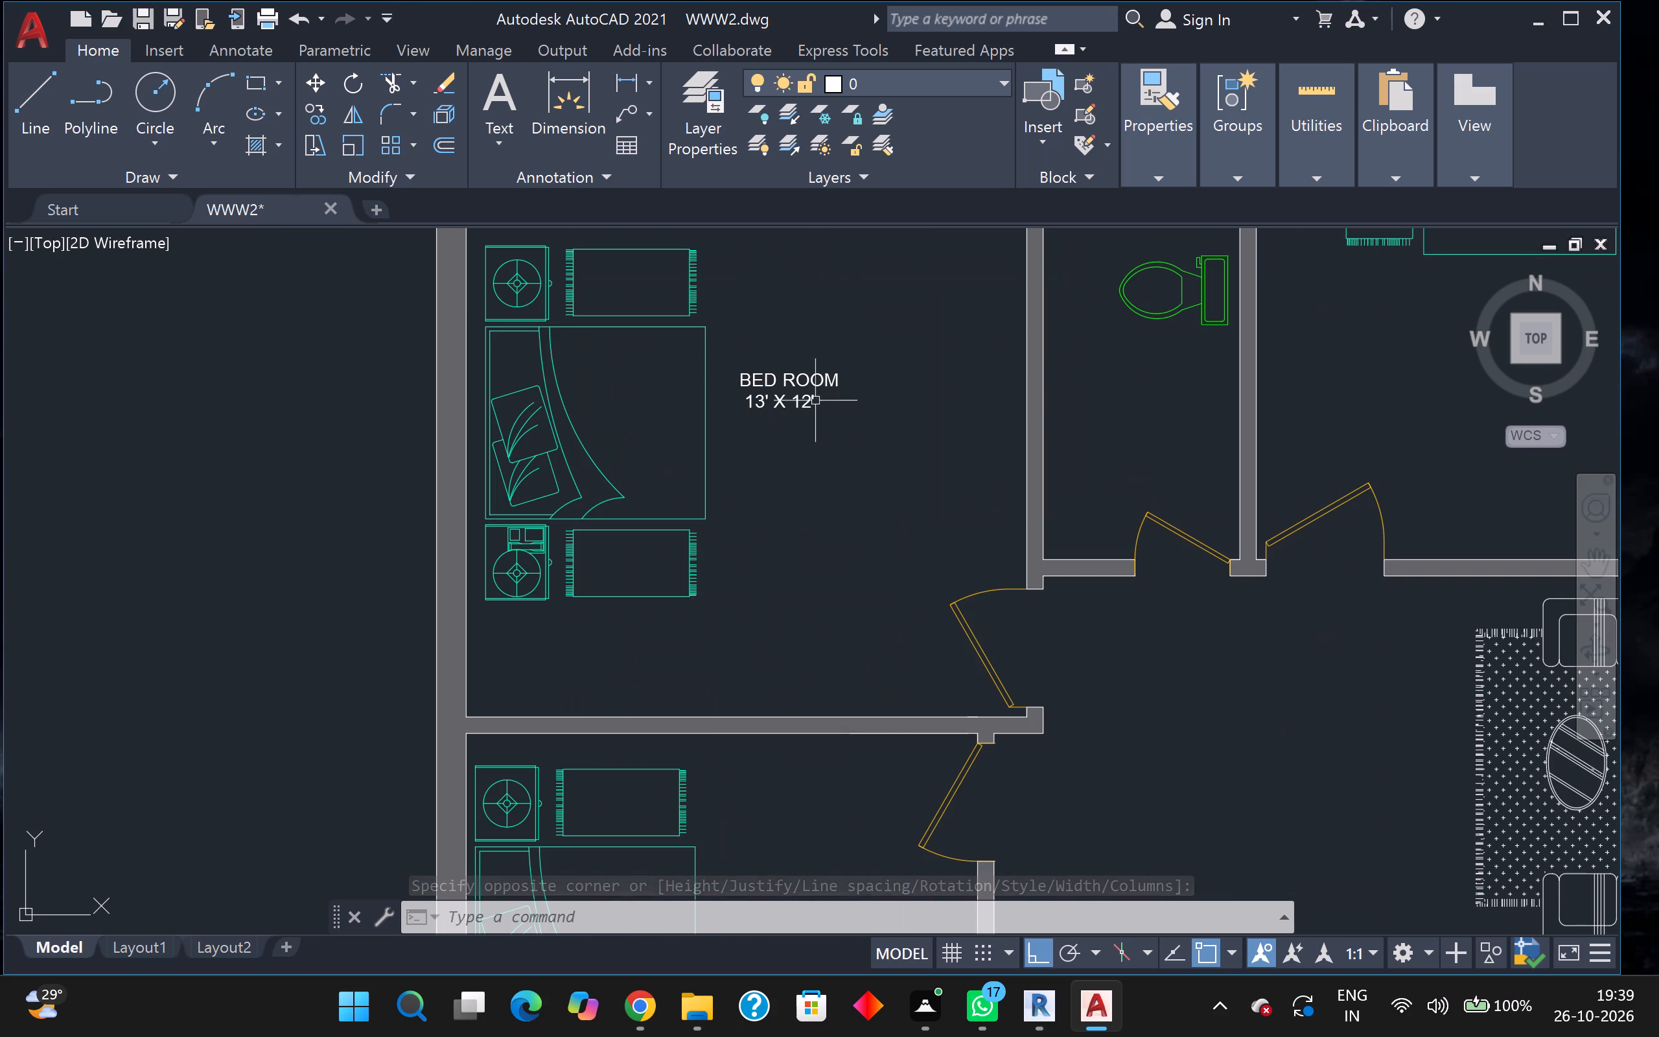
left_click(803, 386)
type("CO")
key("Return")
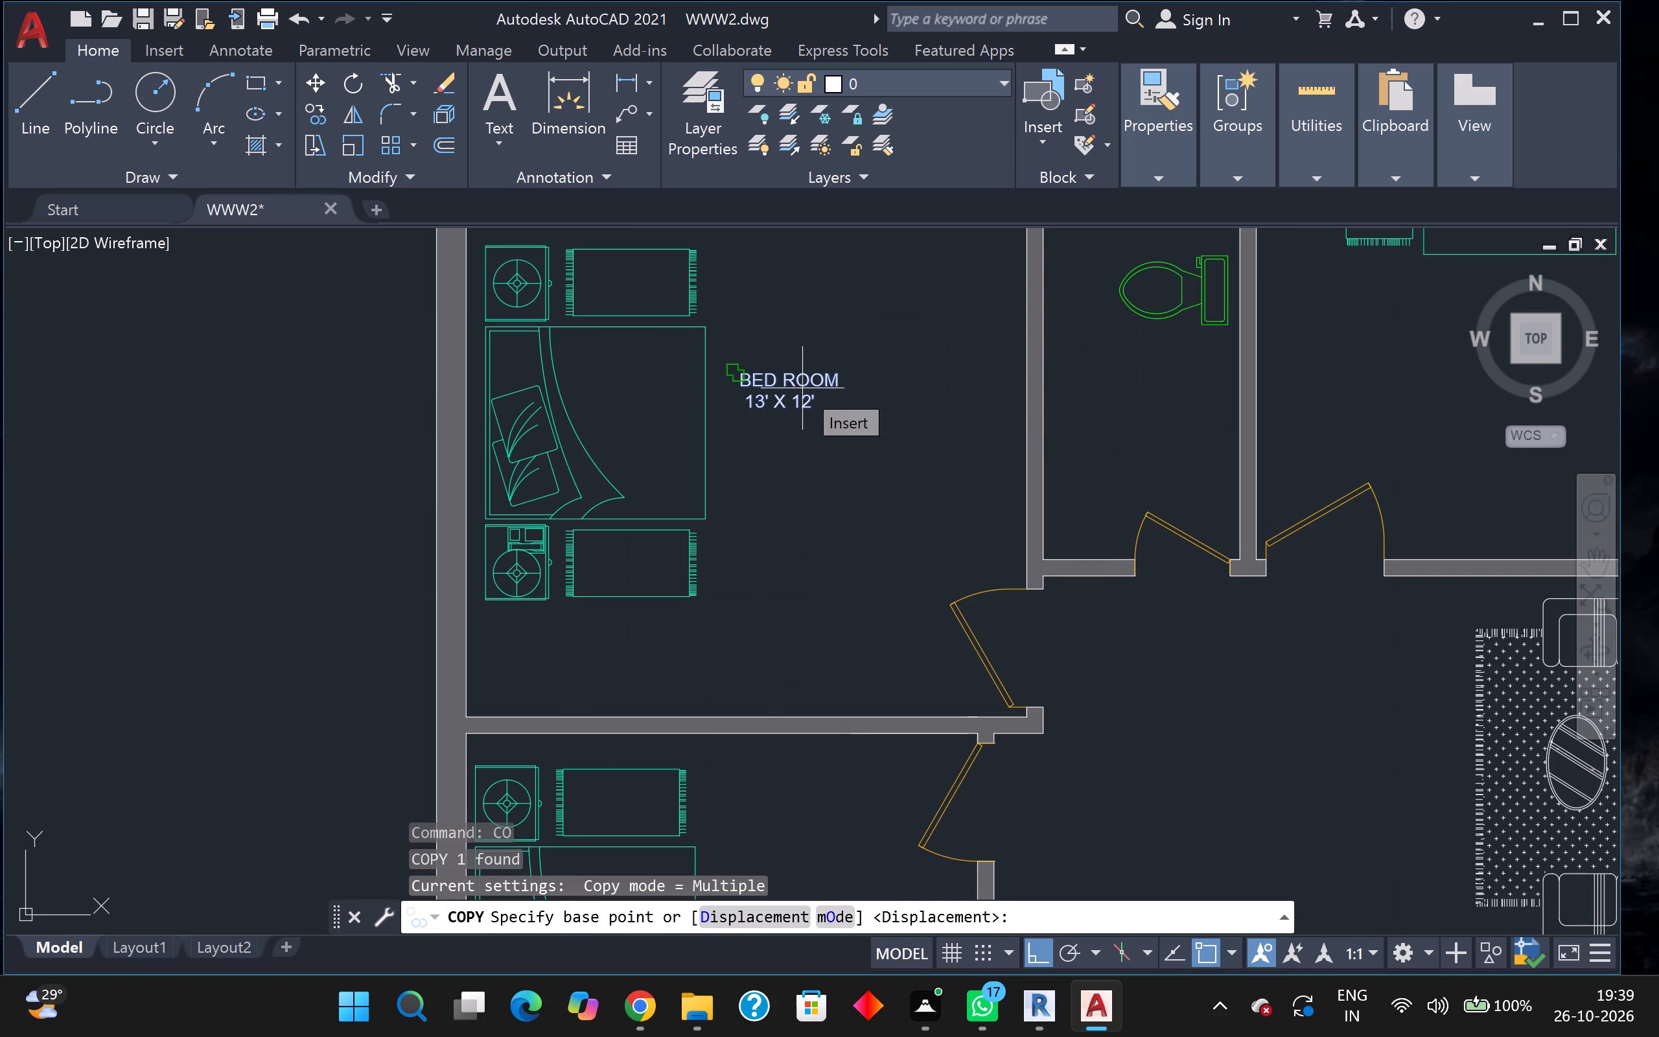
left_click(802, 387)
scroll(802, 456, "down", 2)
middle_click_drag(802, 473, 818, 415)
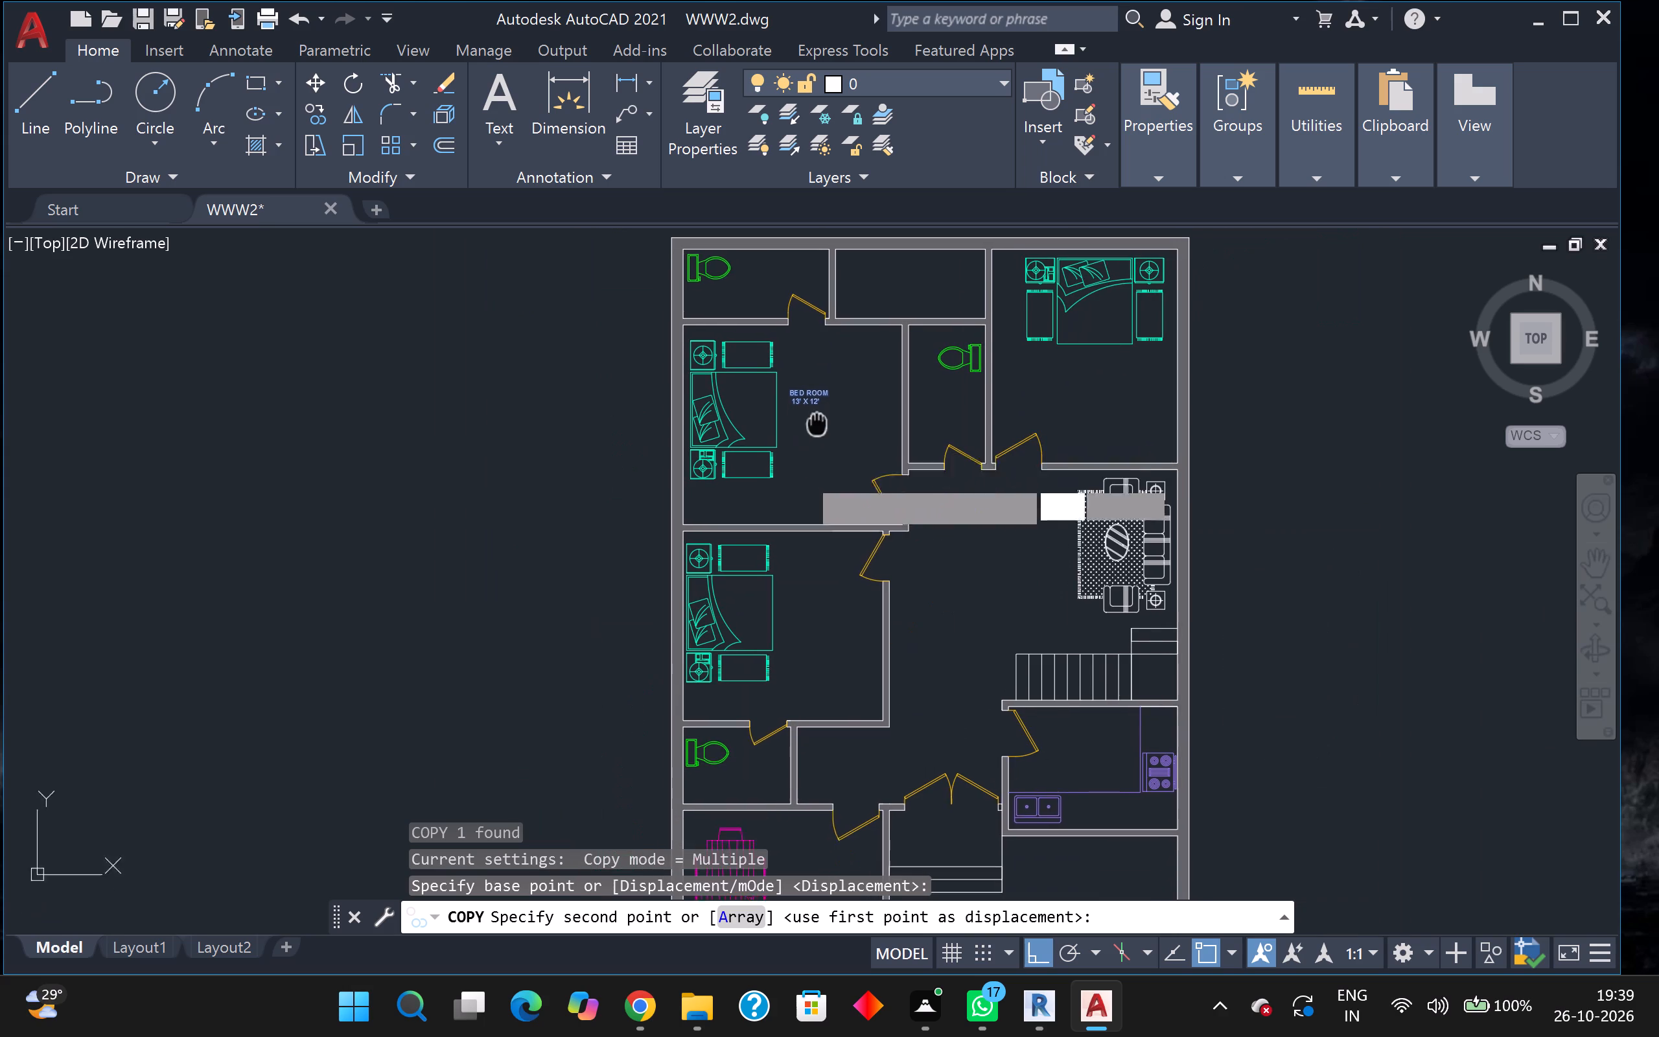
middle_click_drag(818, 415, 827, 386)
scroll(829, 560, "up", 2)
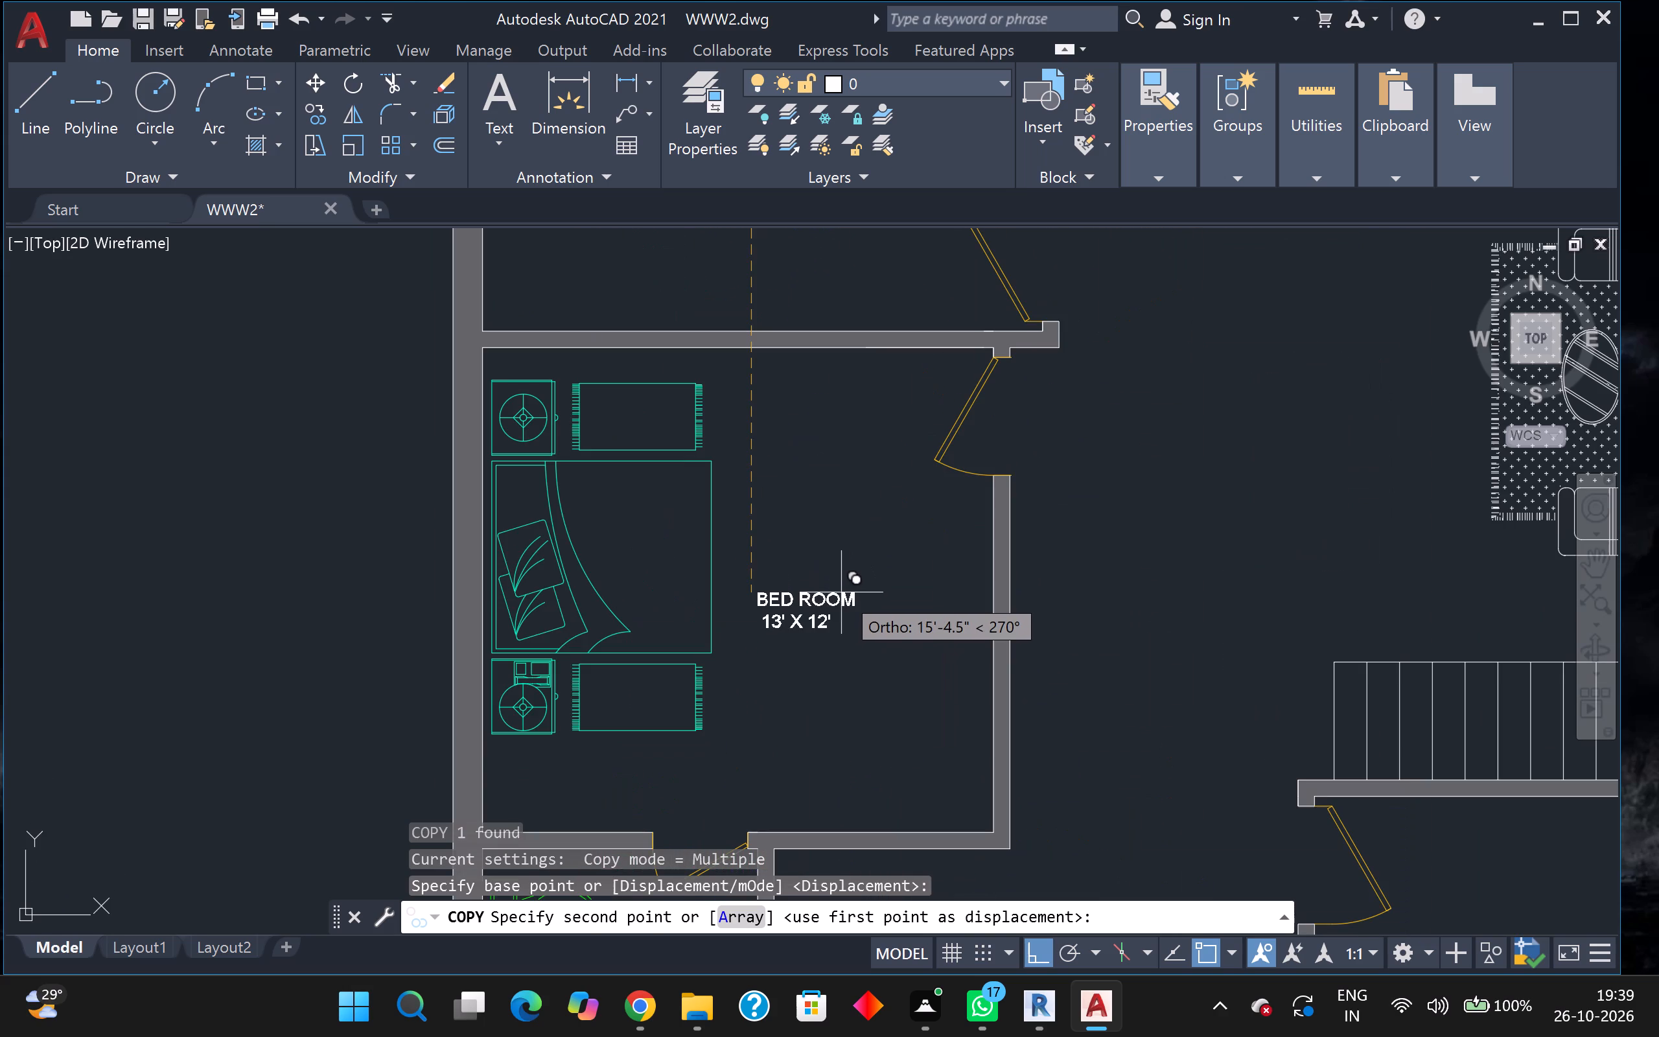
scroll(842, 592, "up", 1)
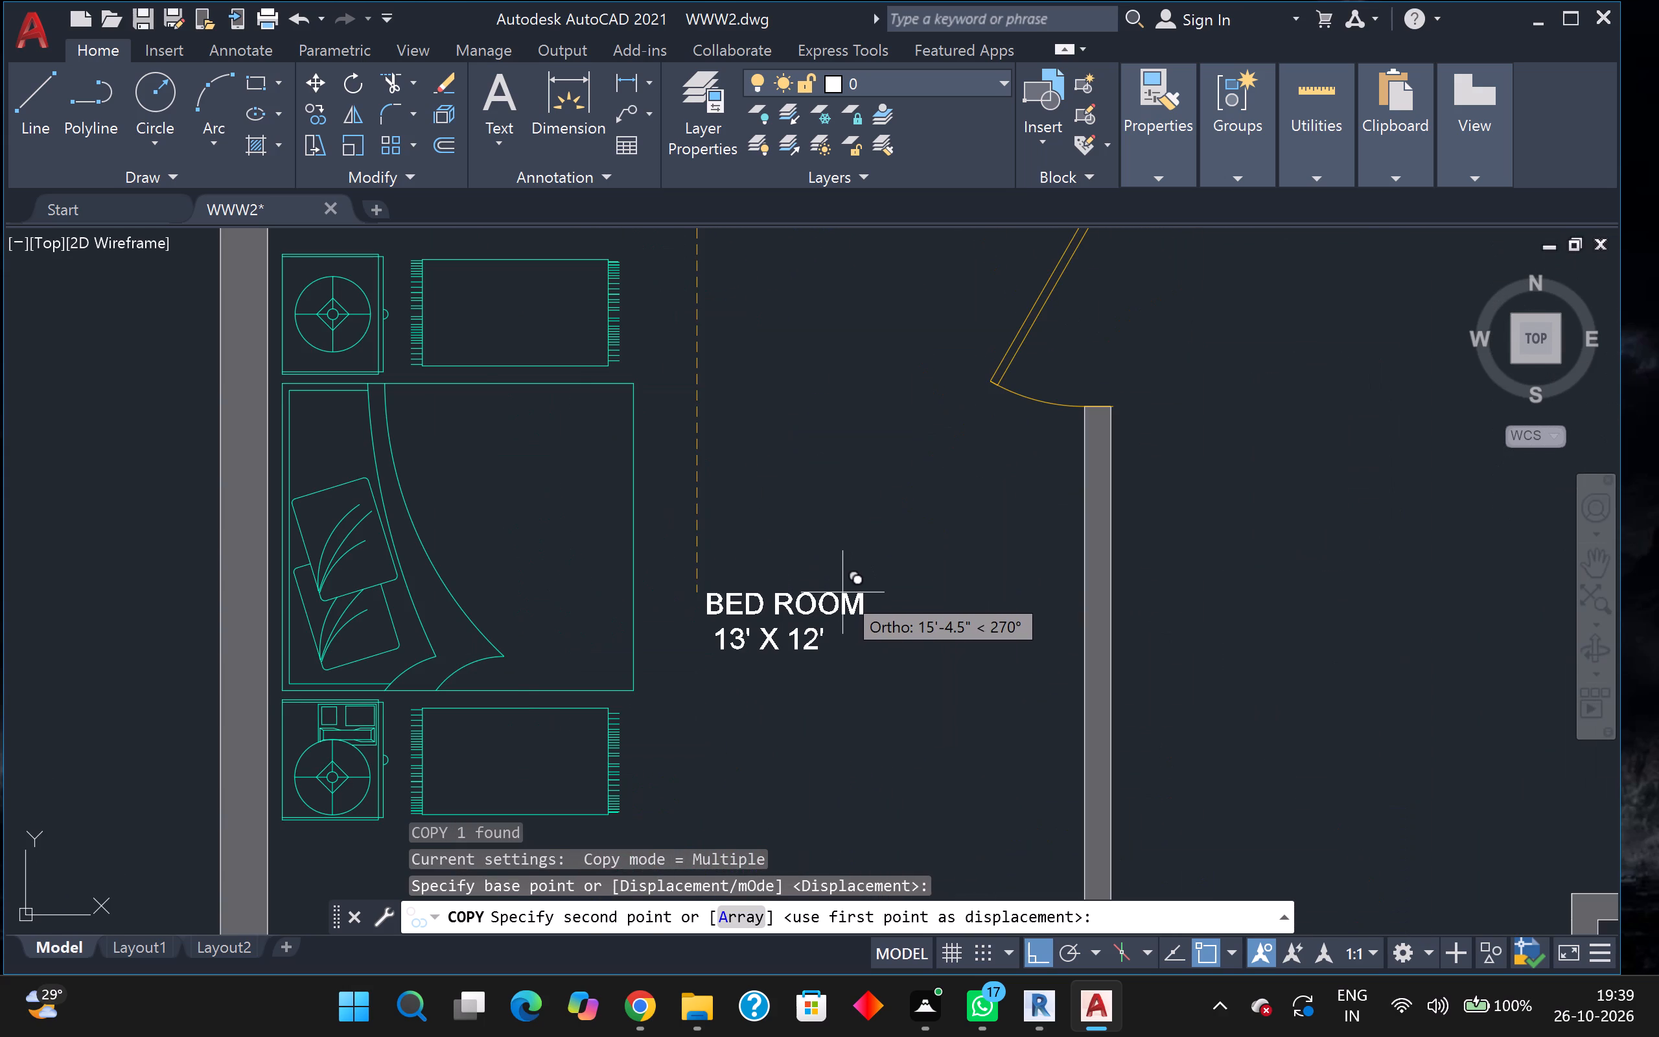
scroll(842, 592, "down", 1)
left_click(849, 595)
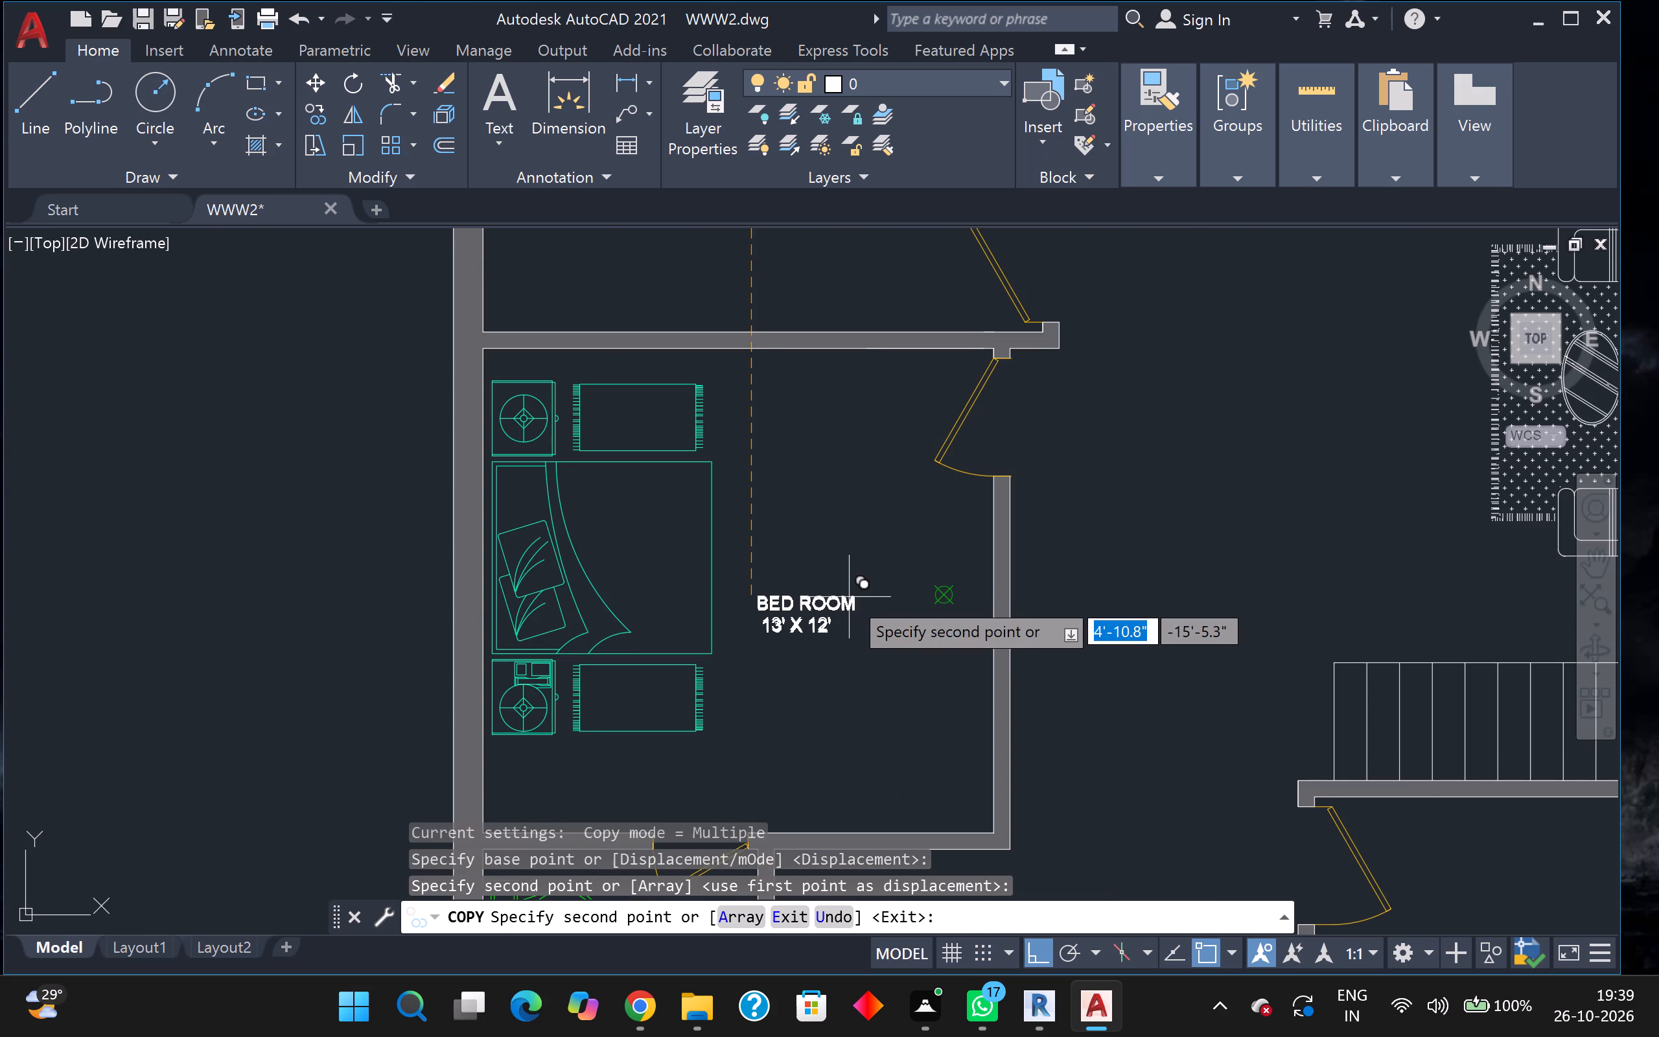
key("Escape")
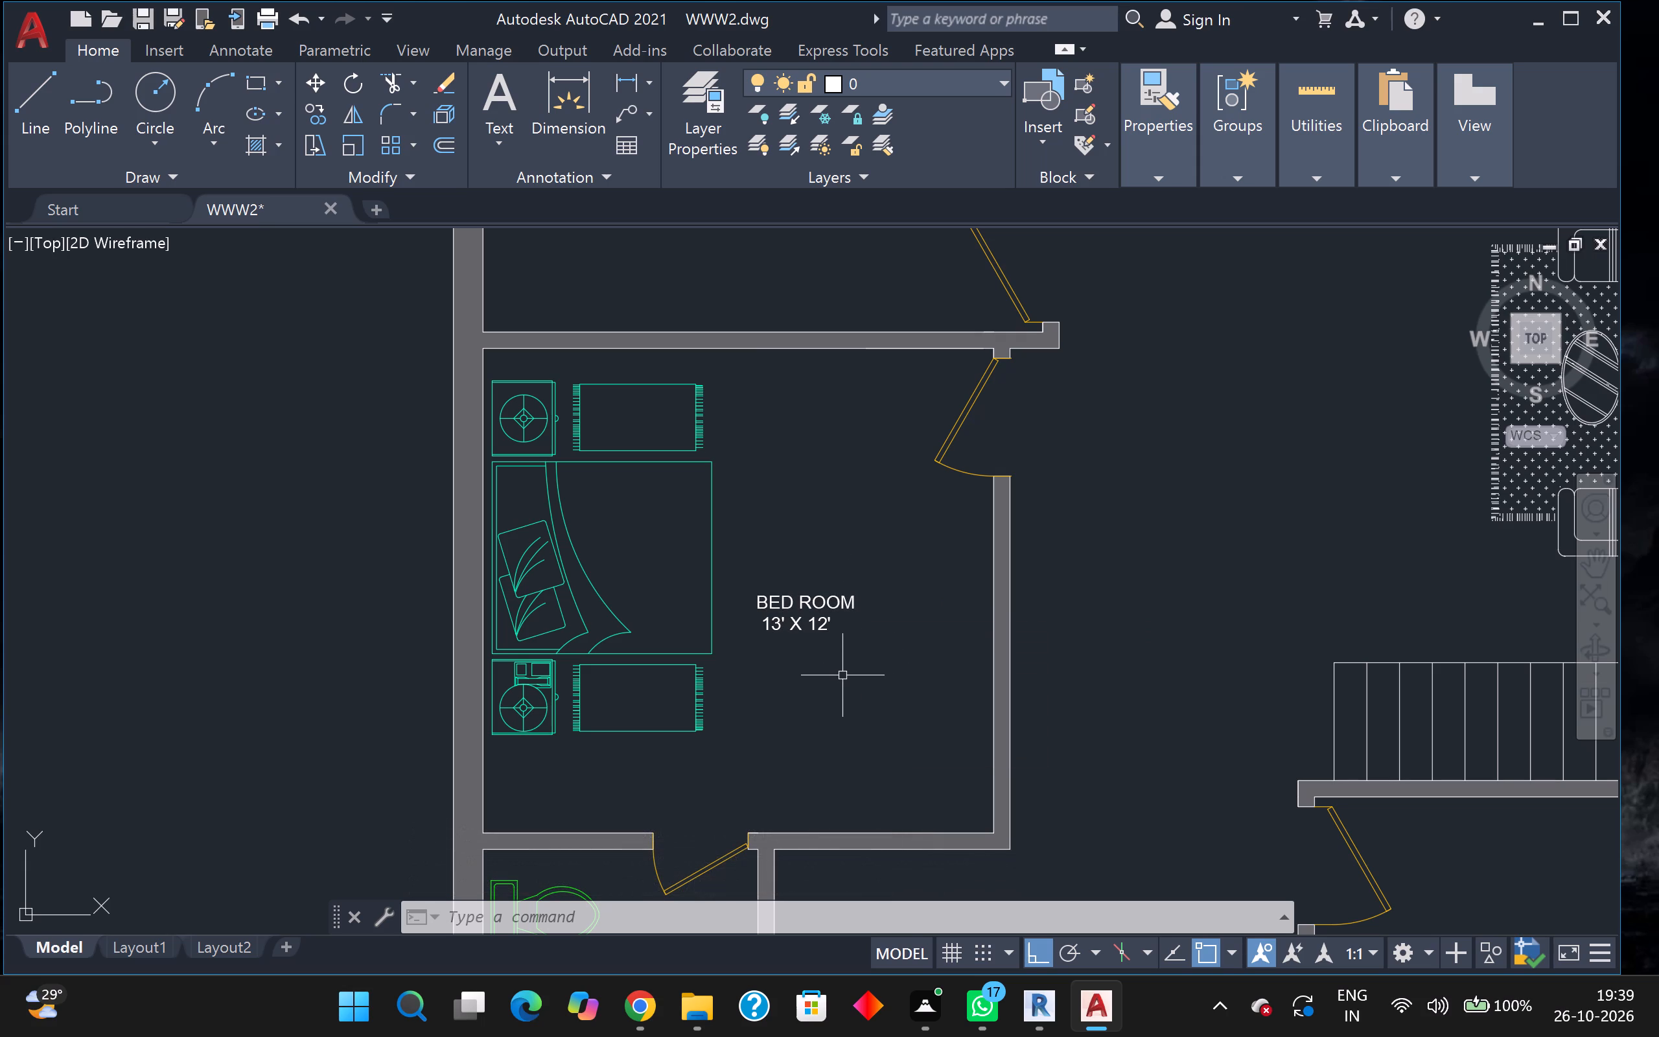
Edit the southern west bedroom's label so its size line reads 13' X 12' 4.
double_click(818, 607)
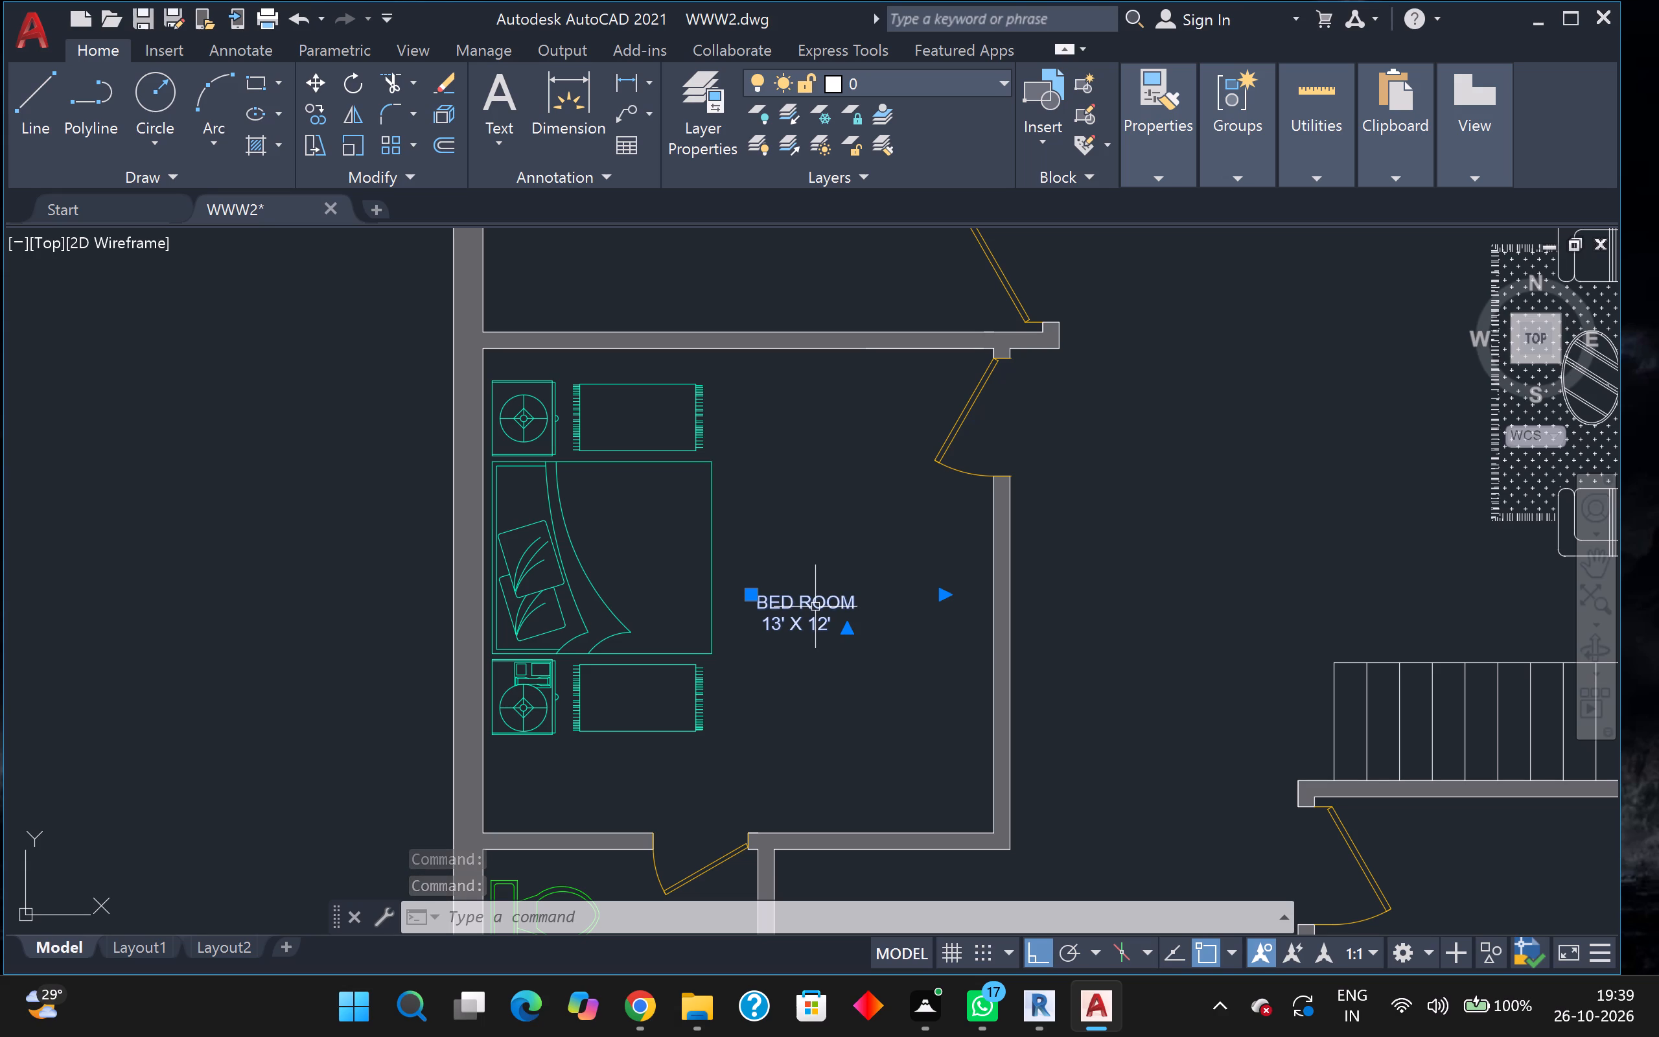
scroll(810, 607, "up", 1)
double_click(810, 607)
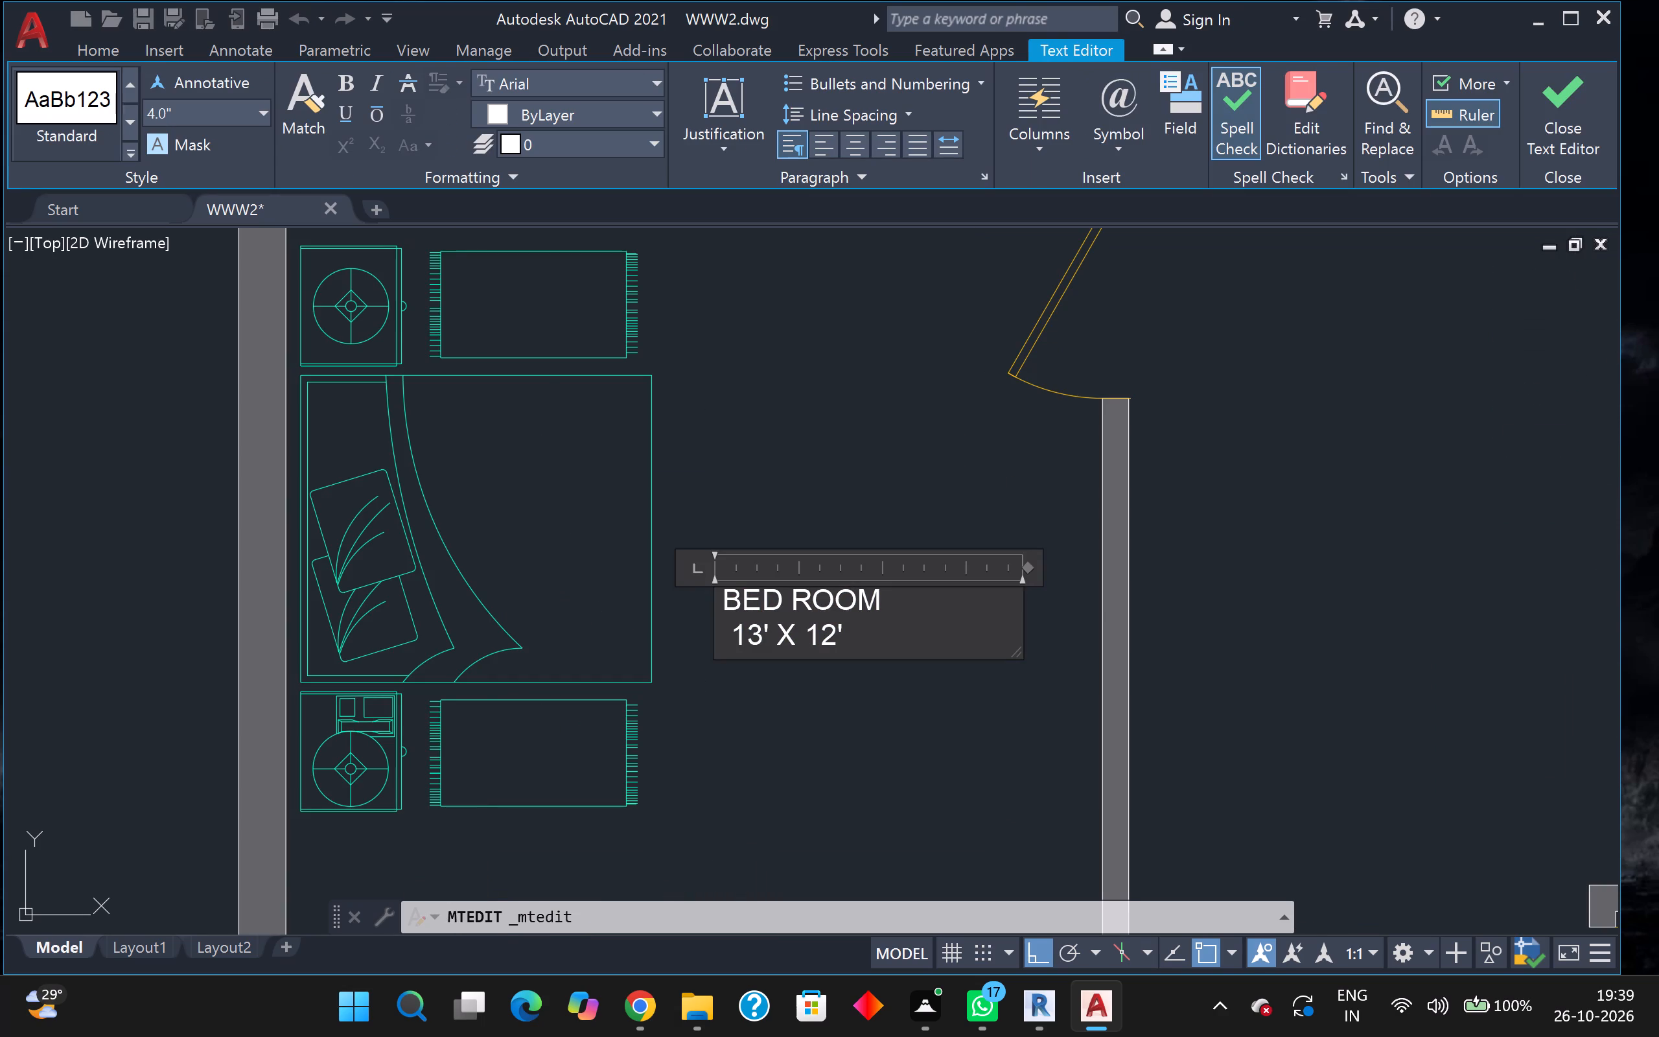
scroll(842, 629, "up", 2)
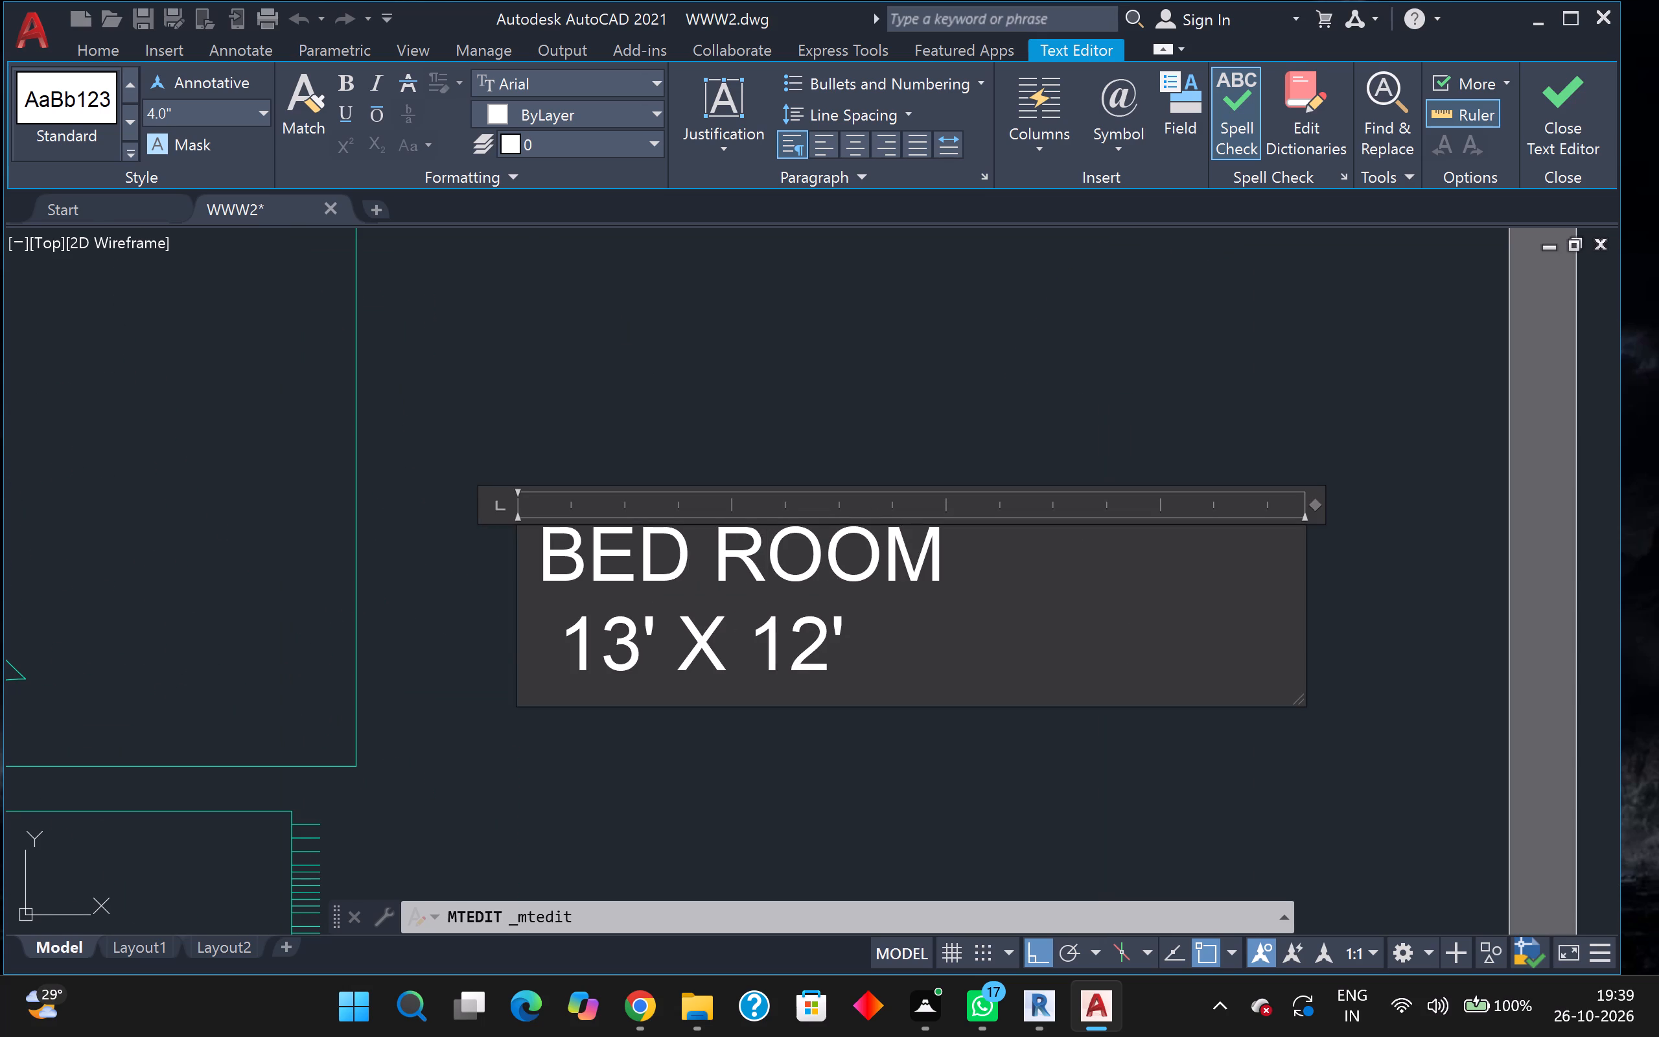
left_click(855, 646)
scroll(844, 661, "down", 4)
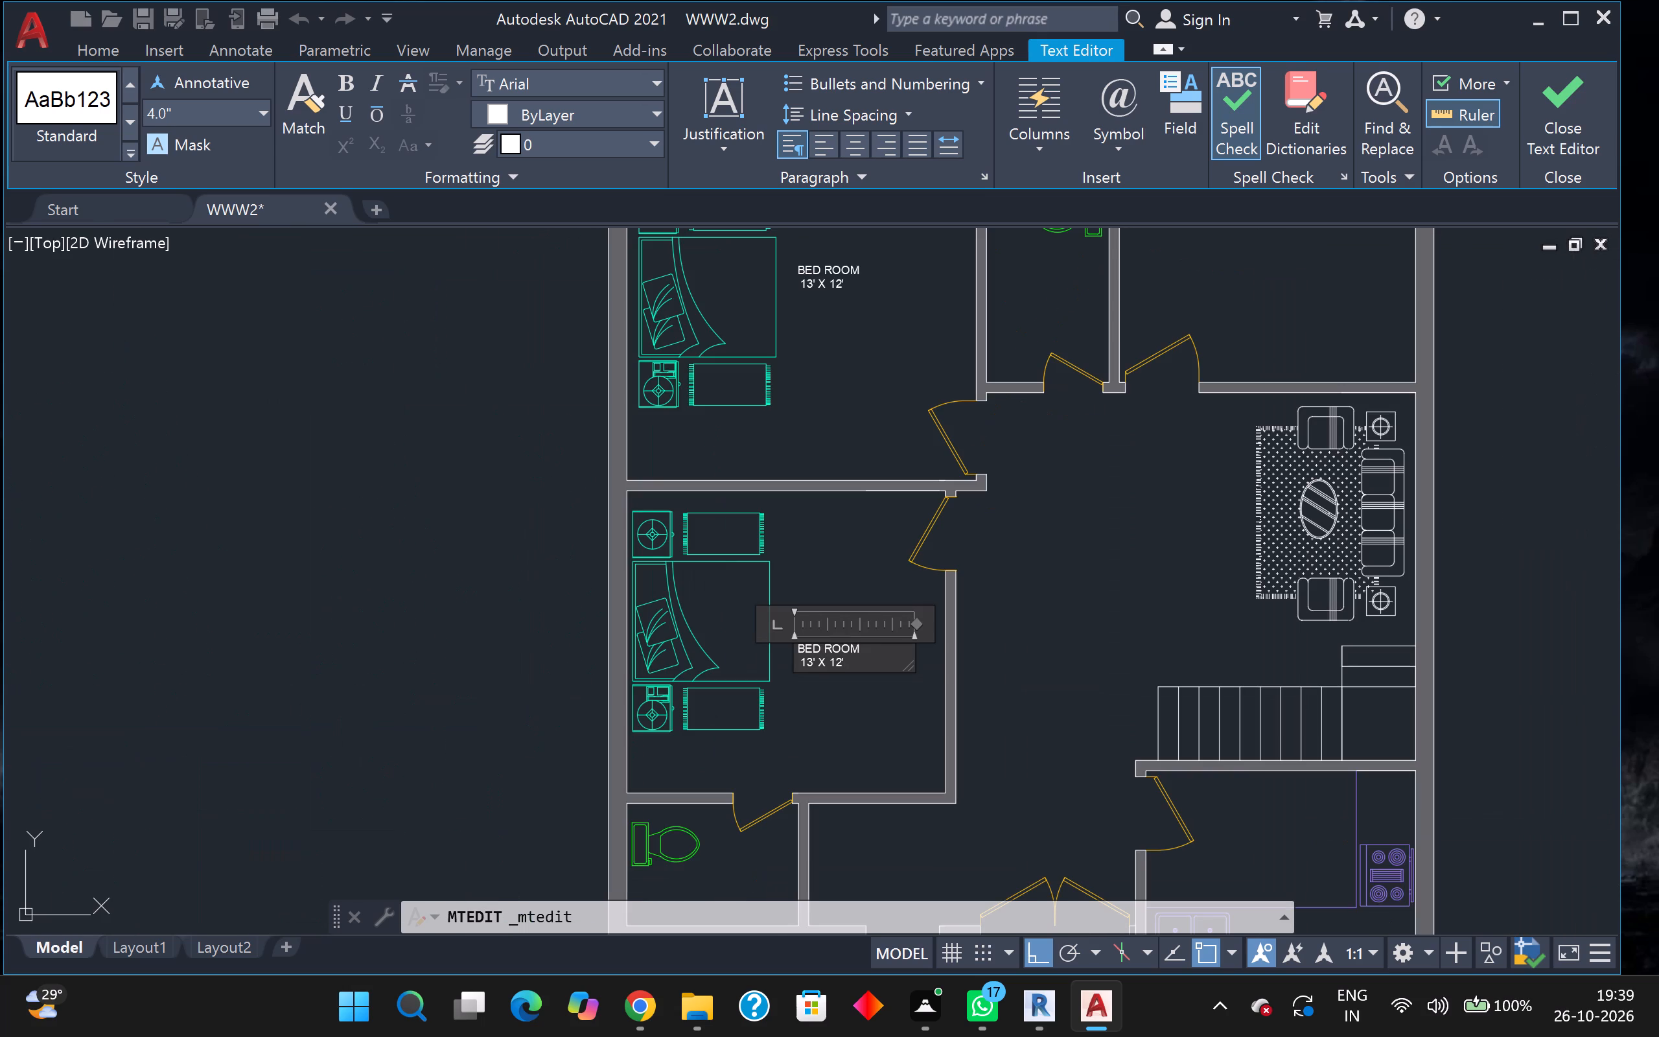
scroll(844, 667, "up", 1)
scroll(844, 667, "down", 1)
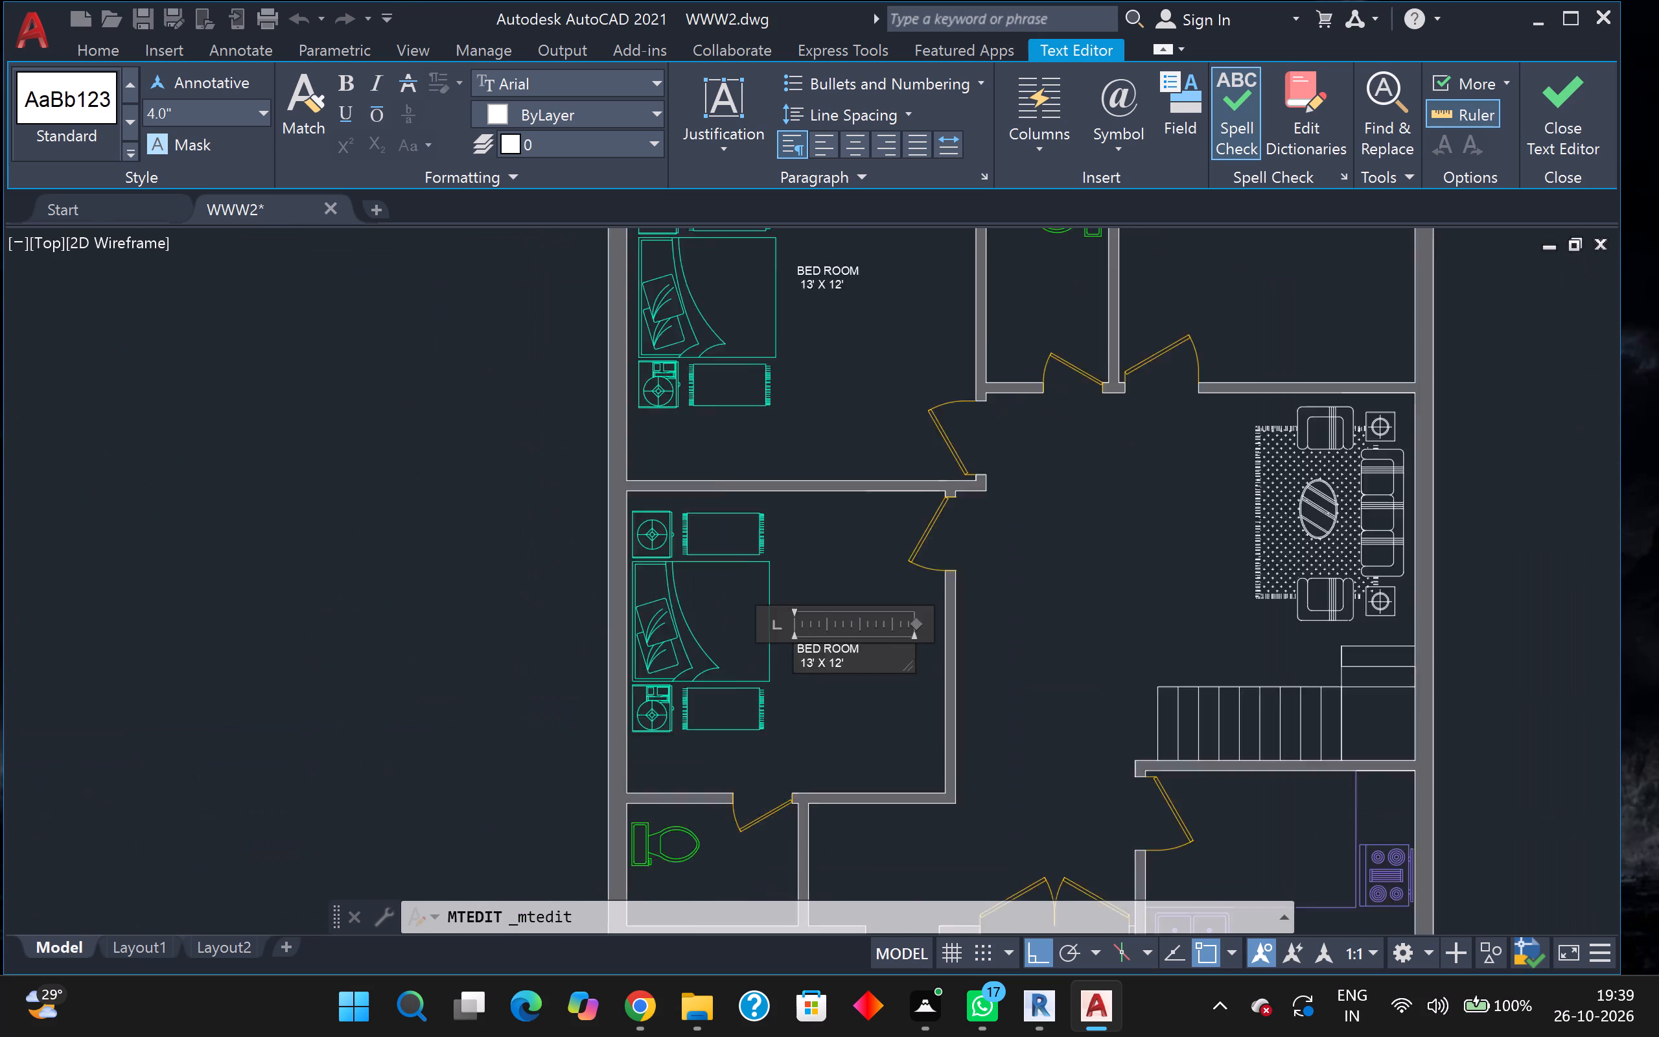
scroll(844, 667, "down", 1)
scroll(844, 667, "up", 2)
scroll(844, 667, "down", 2)
scroll(844, 667, "up", 2)
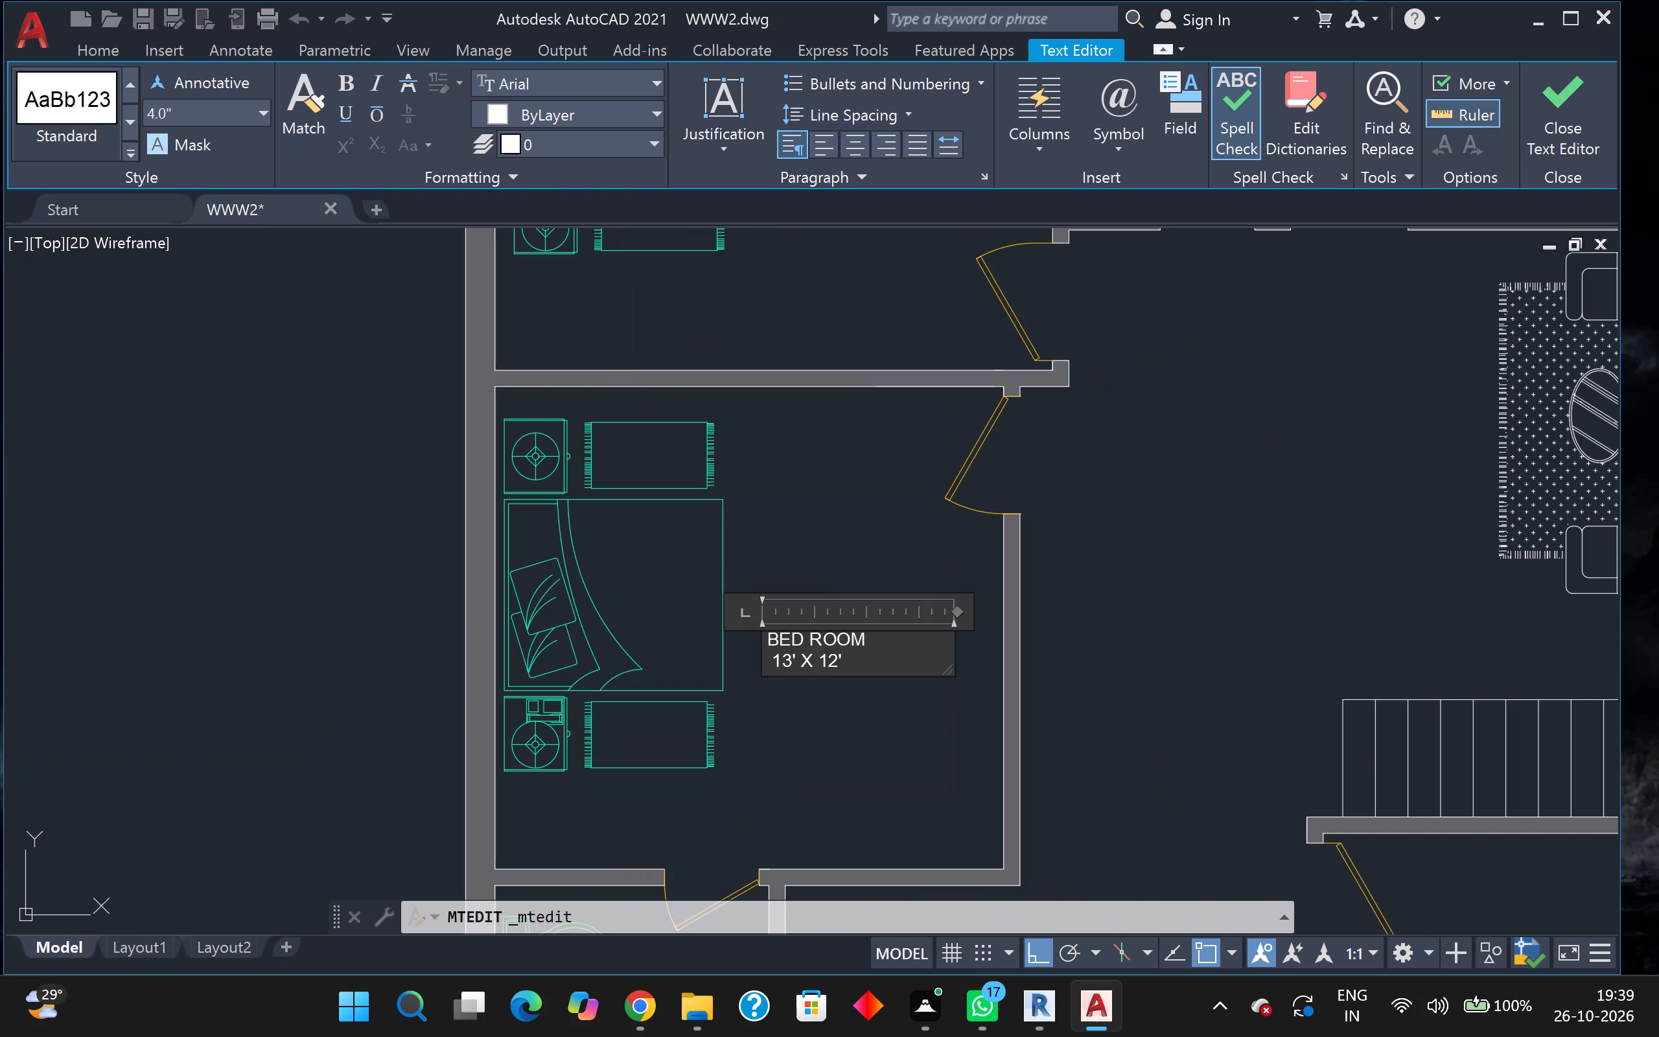
key("space")
type("4")
scroll(559, 880, "down", 2)
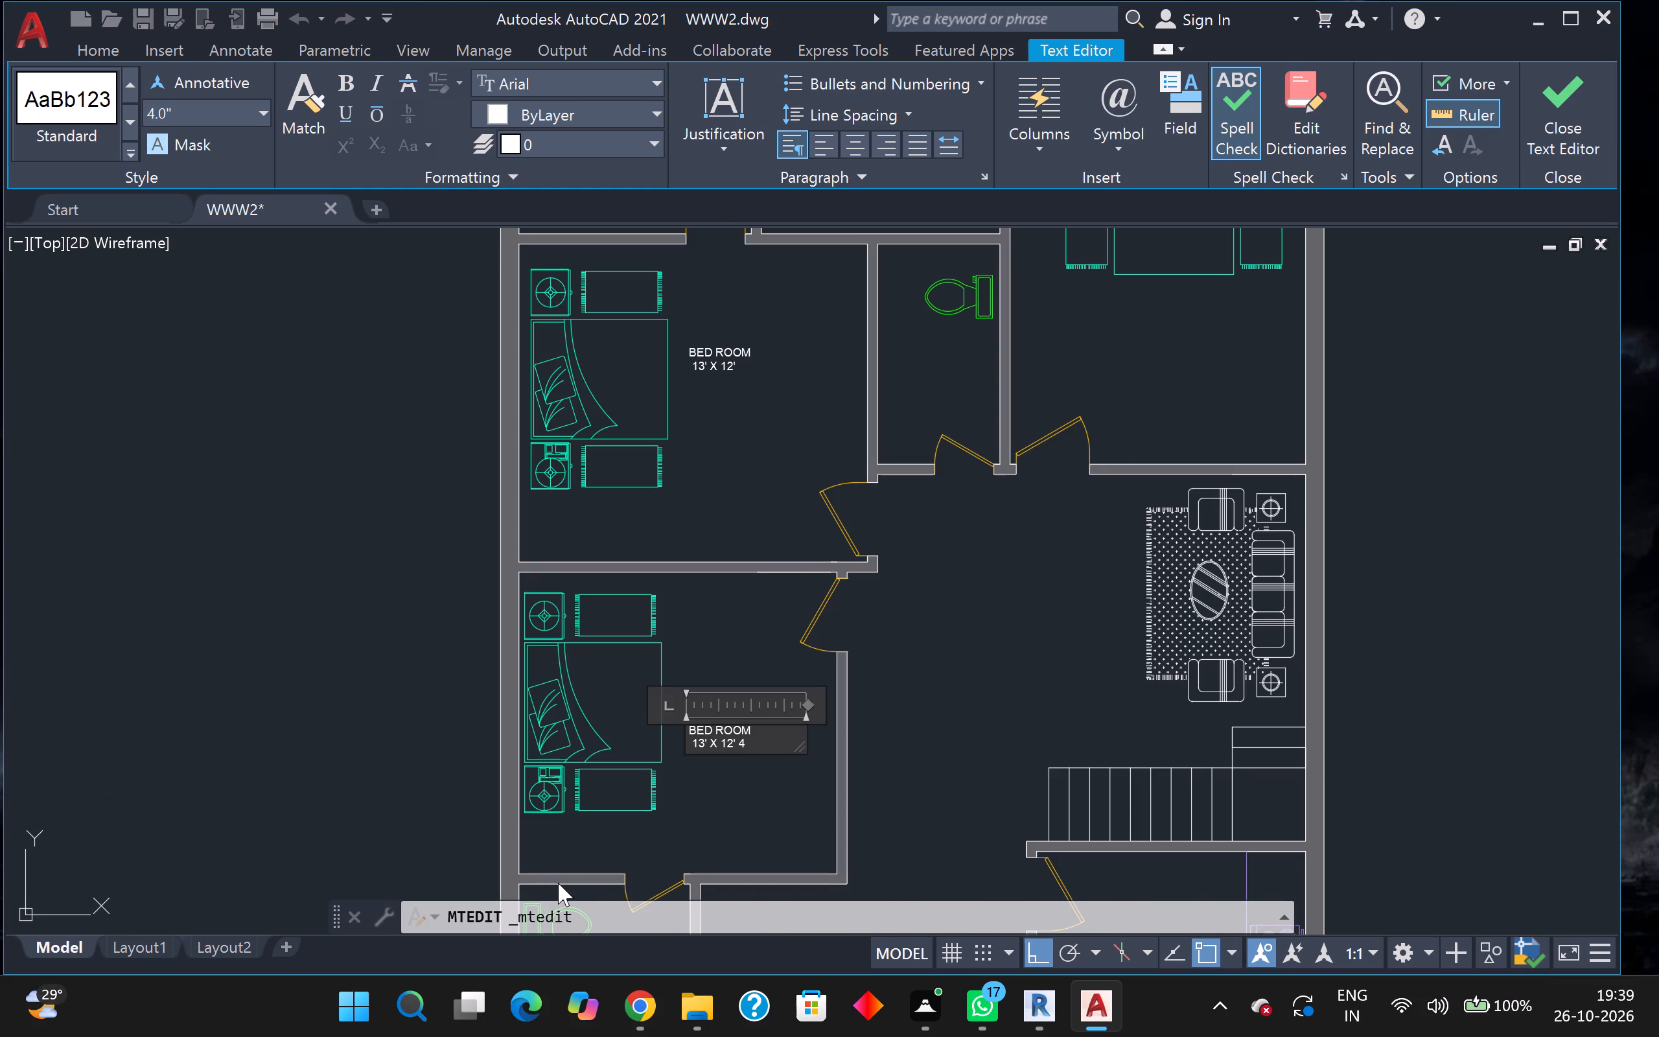
key("Return")
left_click(737, 824)
Change the second dimension in the northern west bedroom's label to 13, making the size line 13' X 13.
middle_click_drag(740, 810, 777, 854)
scroll(752, 387, "up", 2)
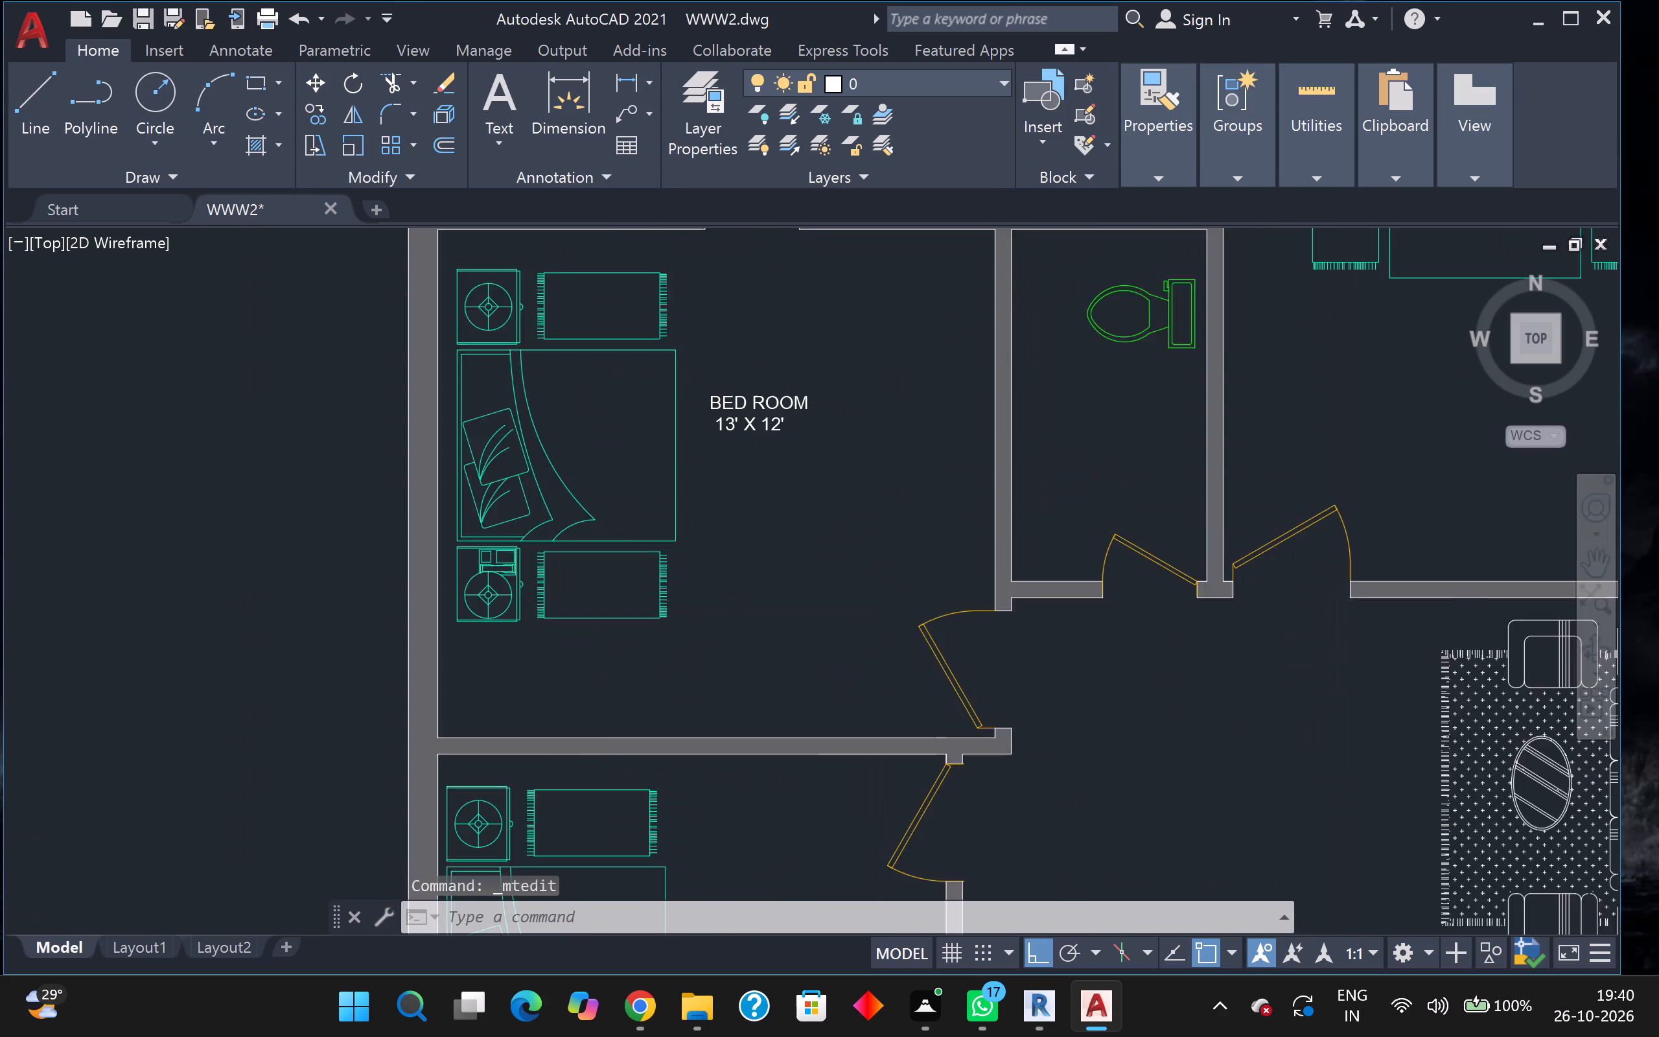
double_click(763, 421)
scroll(783, 450, "up", 2)
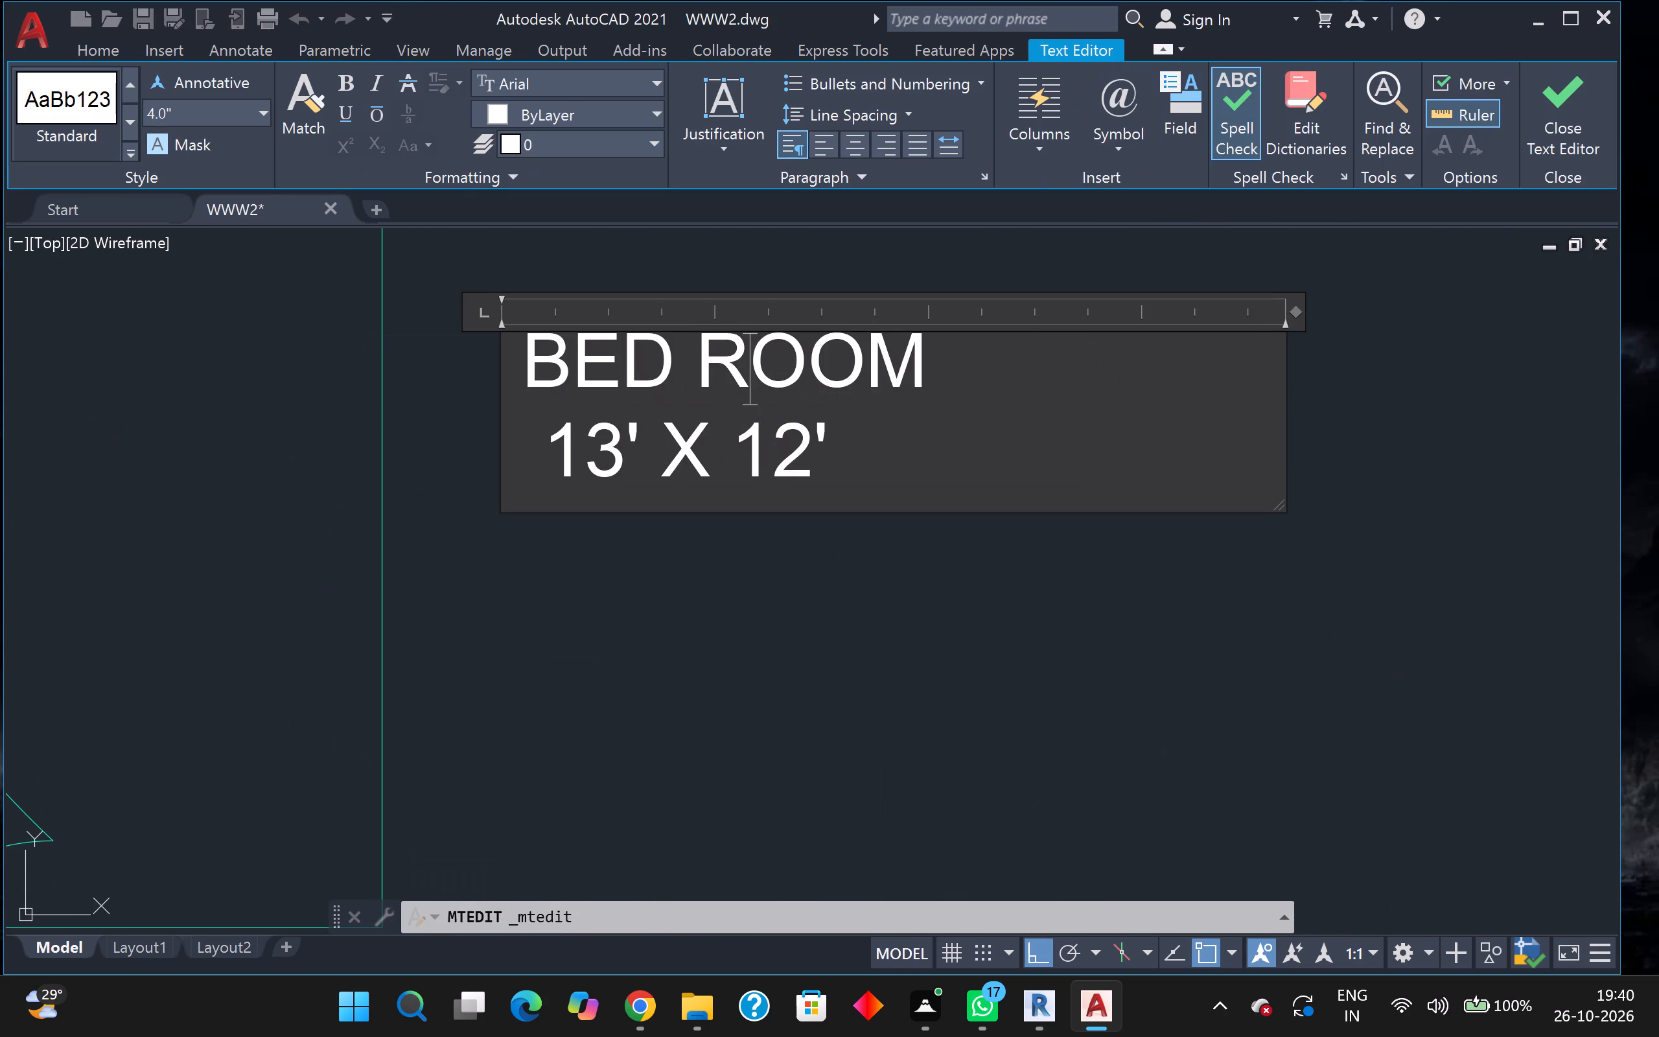
left_click(817, 450)
key("BackSpace")
scroll(741, 566, "down", 5)
scroll(744, 565, "up", 1)
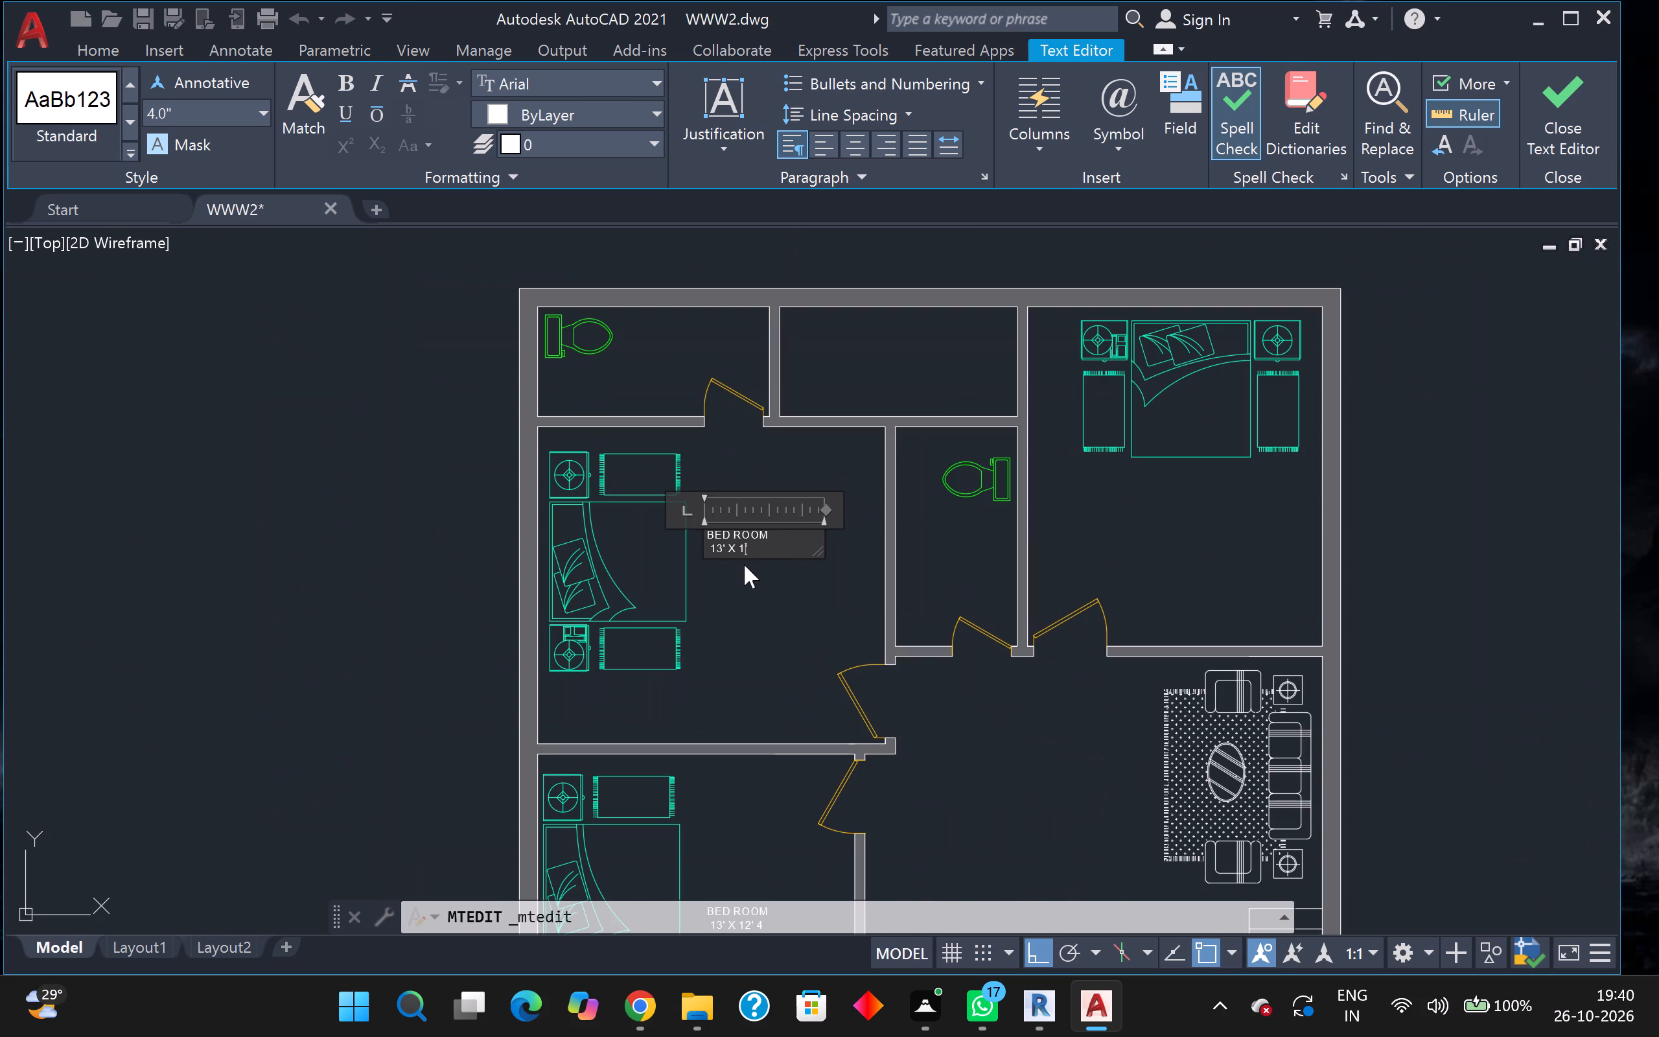
key("3")
key("Return")
scroll(750, 594, "down", 1)
left_click(760, 592)
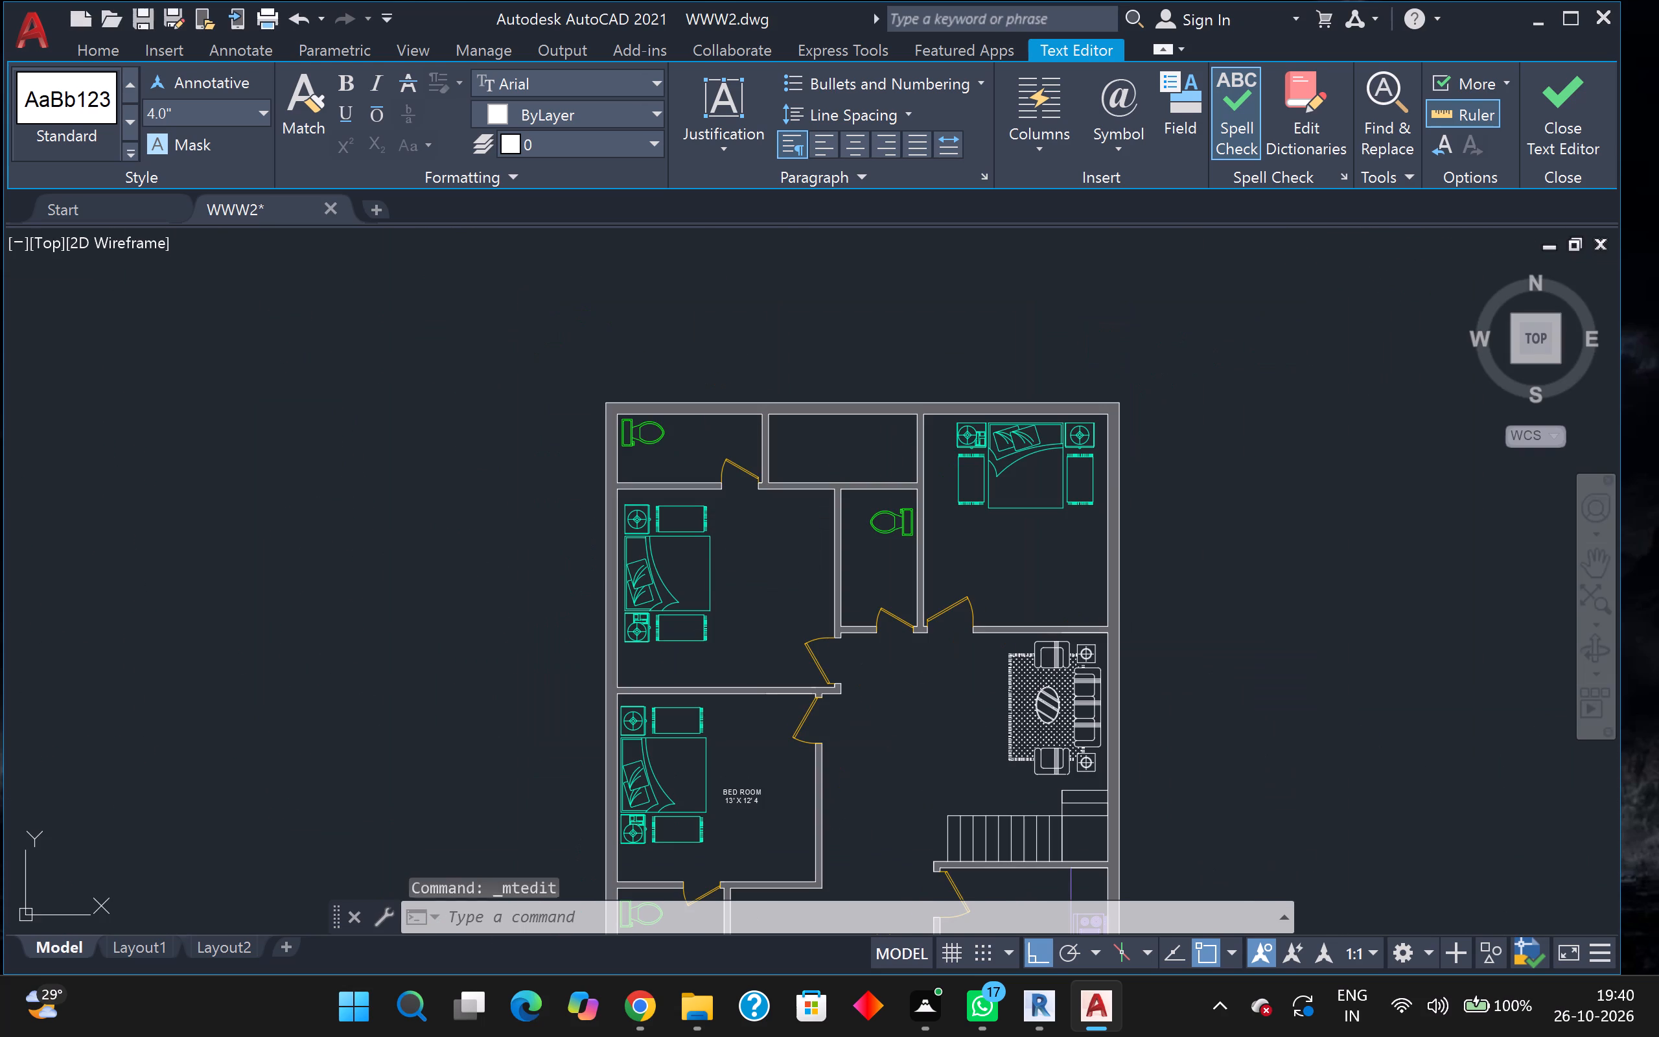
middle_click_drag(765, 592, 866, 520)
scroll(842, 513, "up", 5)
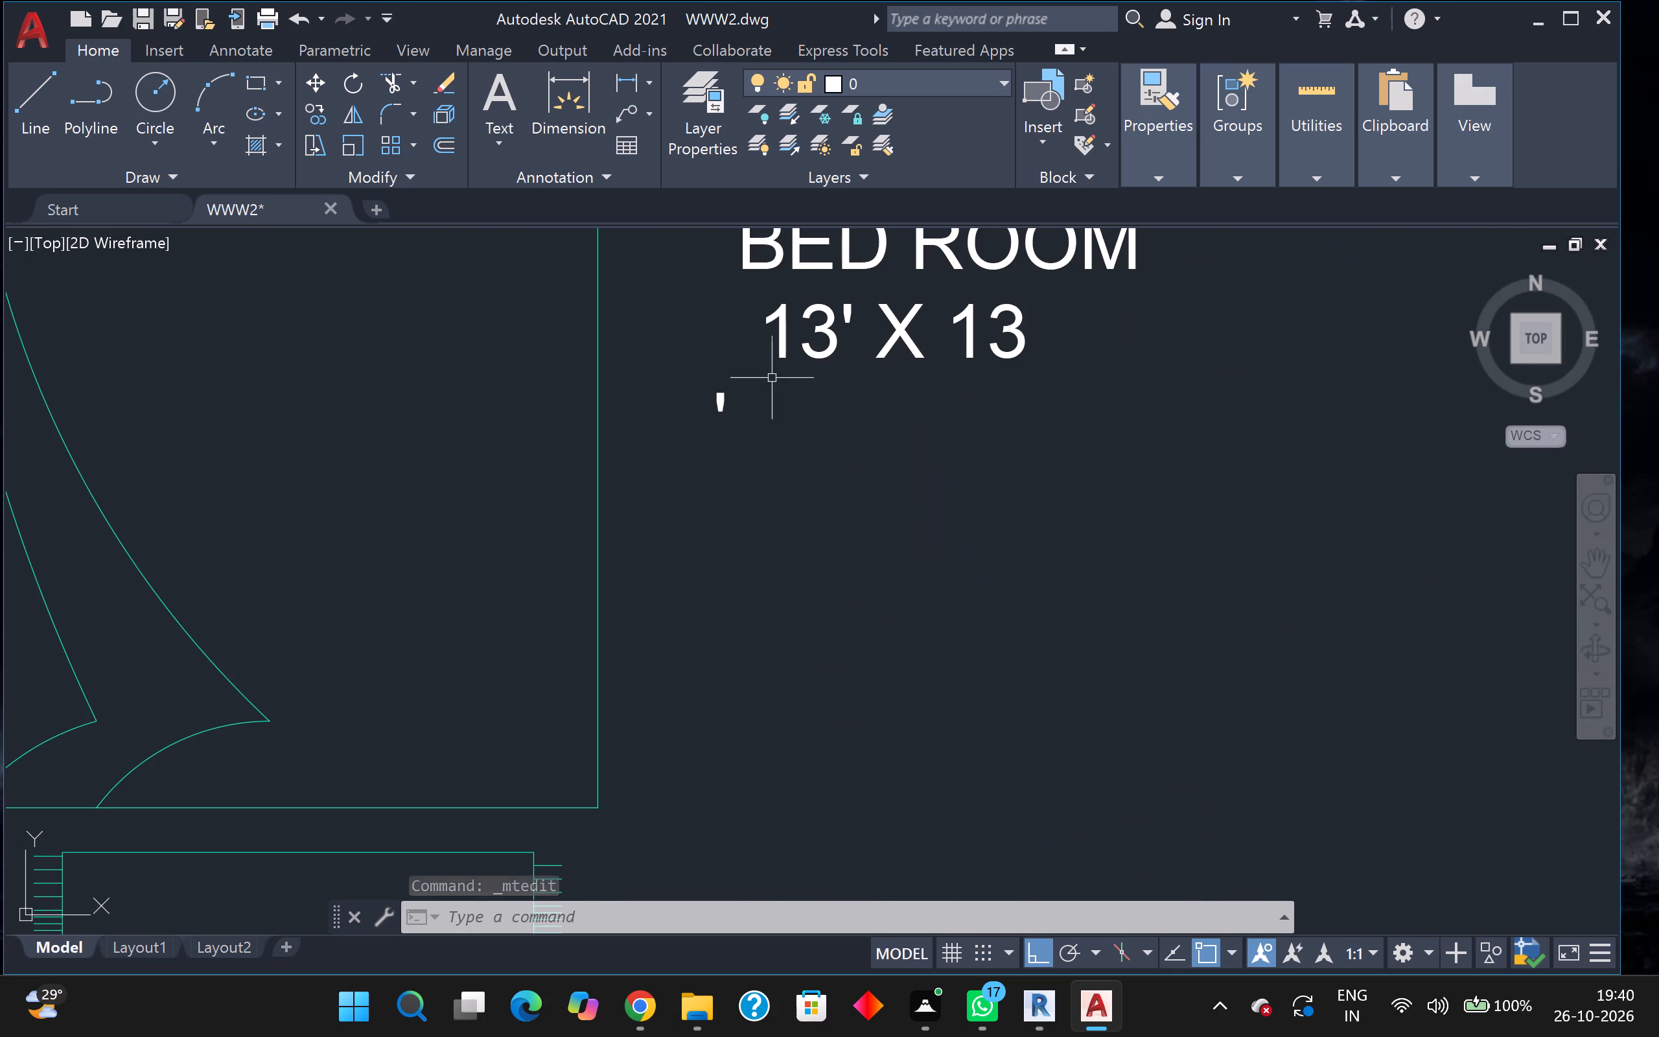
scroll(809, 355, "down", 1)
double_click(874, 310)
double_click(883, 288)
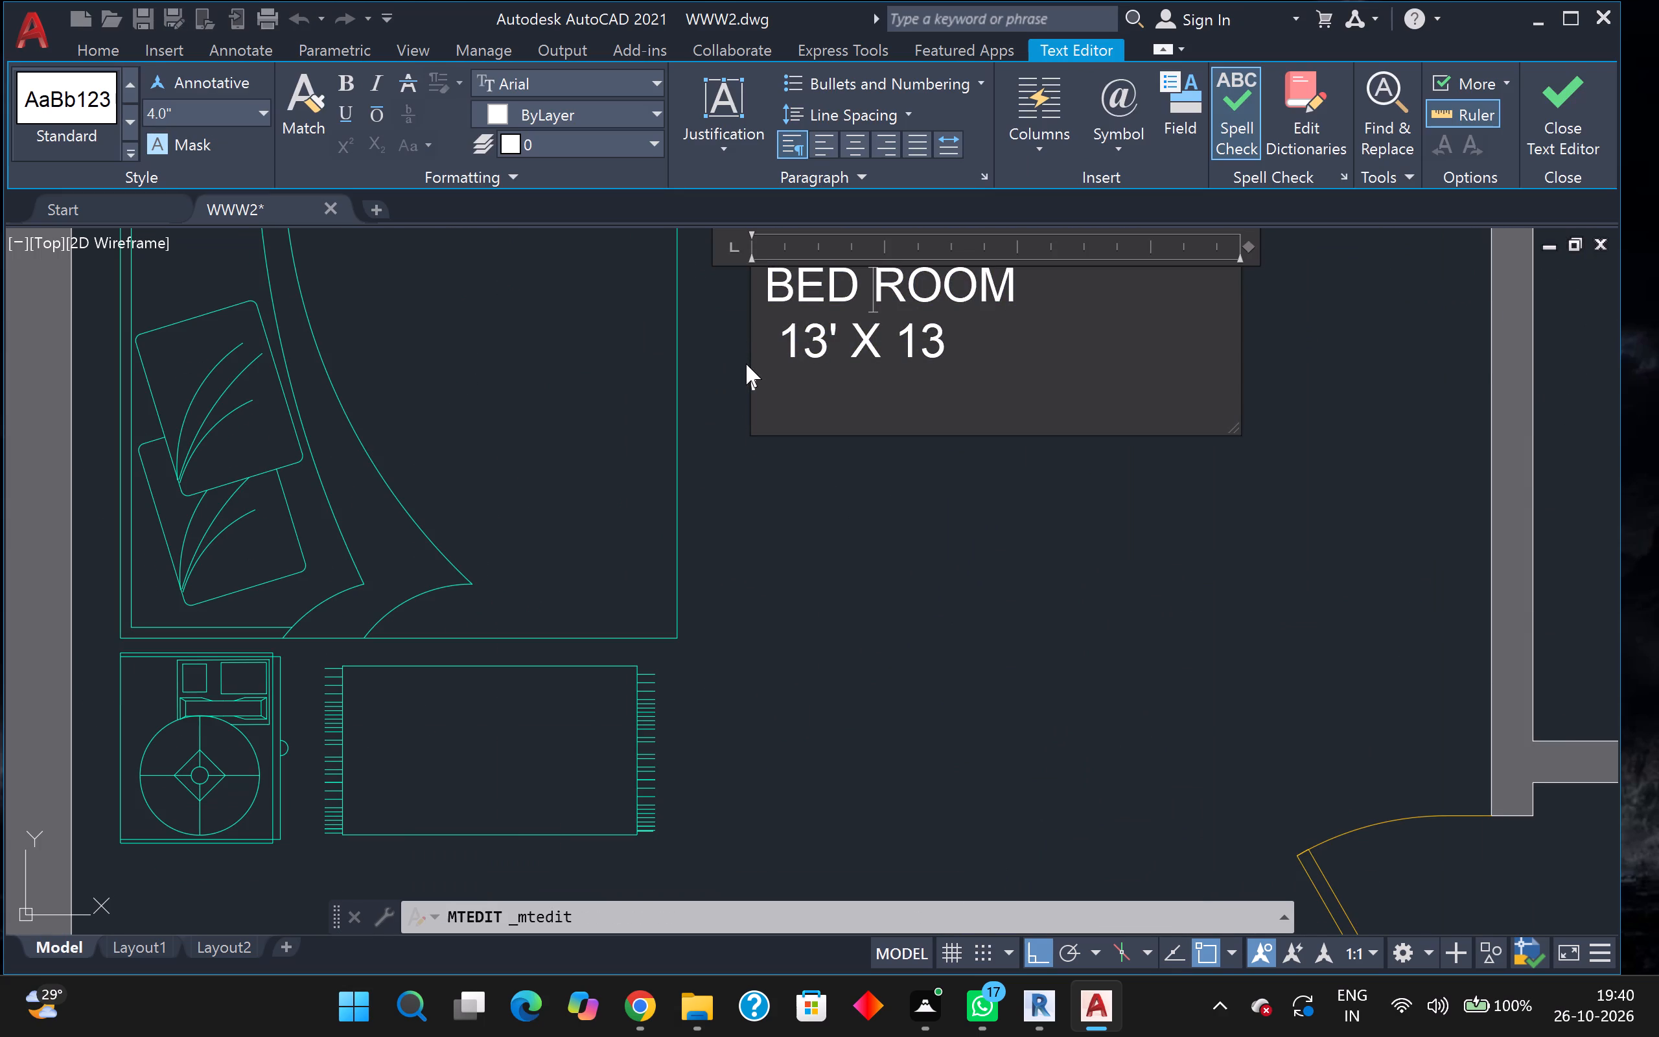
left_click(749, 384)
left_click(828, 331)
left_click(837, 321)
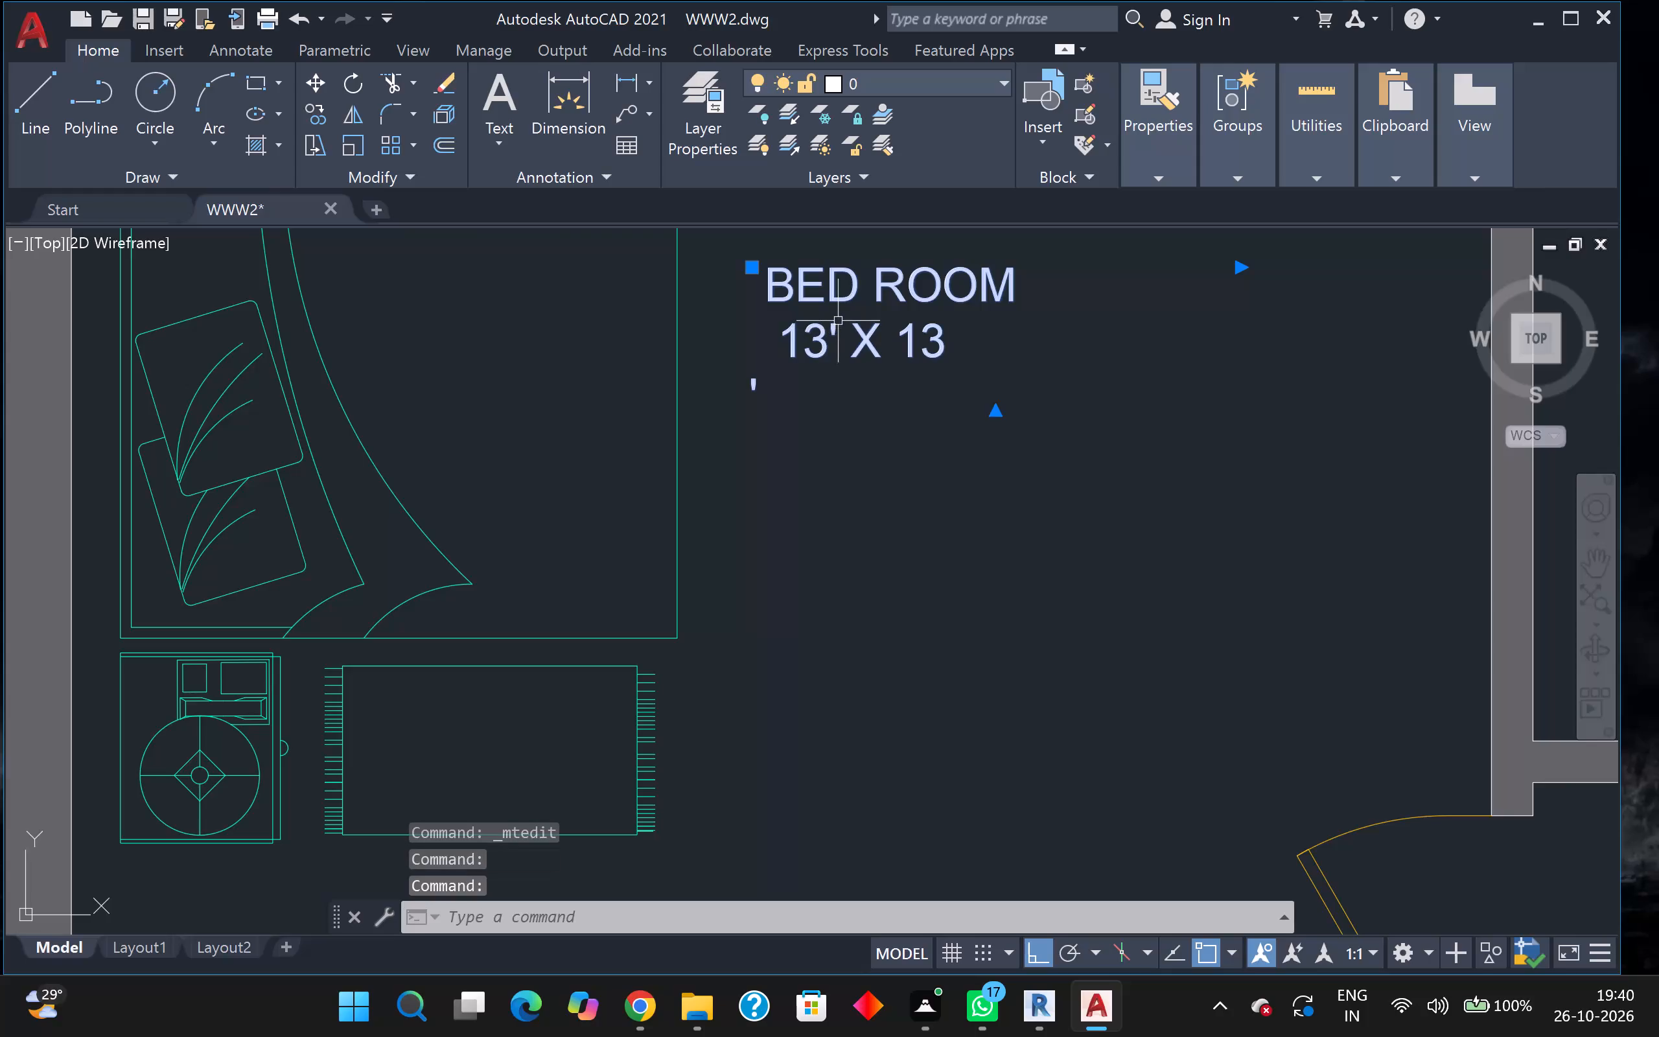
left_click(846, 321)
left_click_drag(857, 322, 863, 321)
Correct the northern west bedroom's label by removing the stray foot mark below it, so its size line reads 13' X 13'.
triple_click(902, 289)
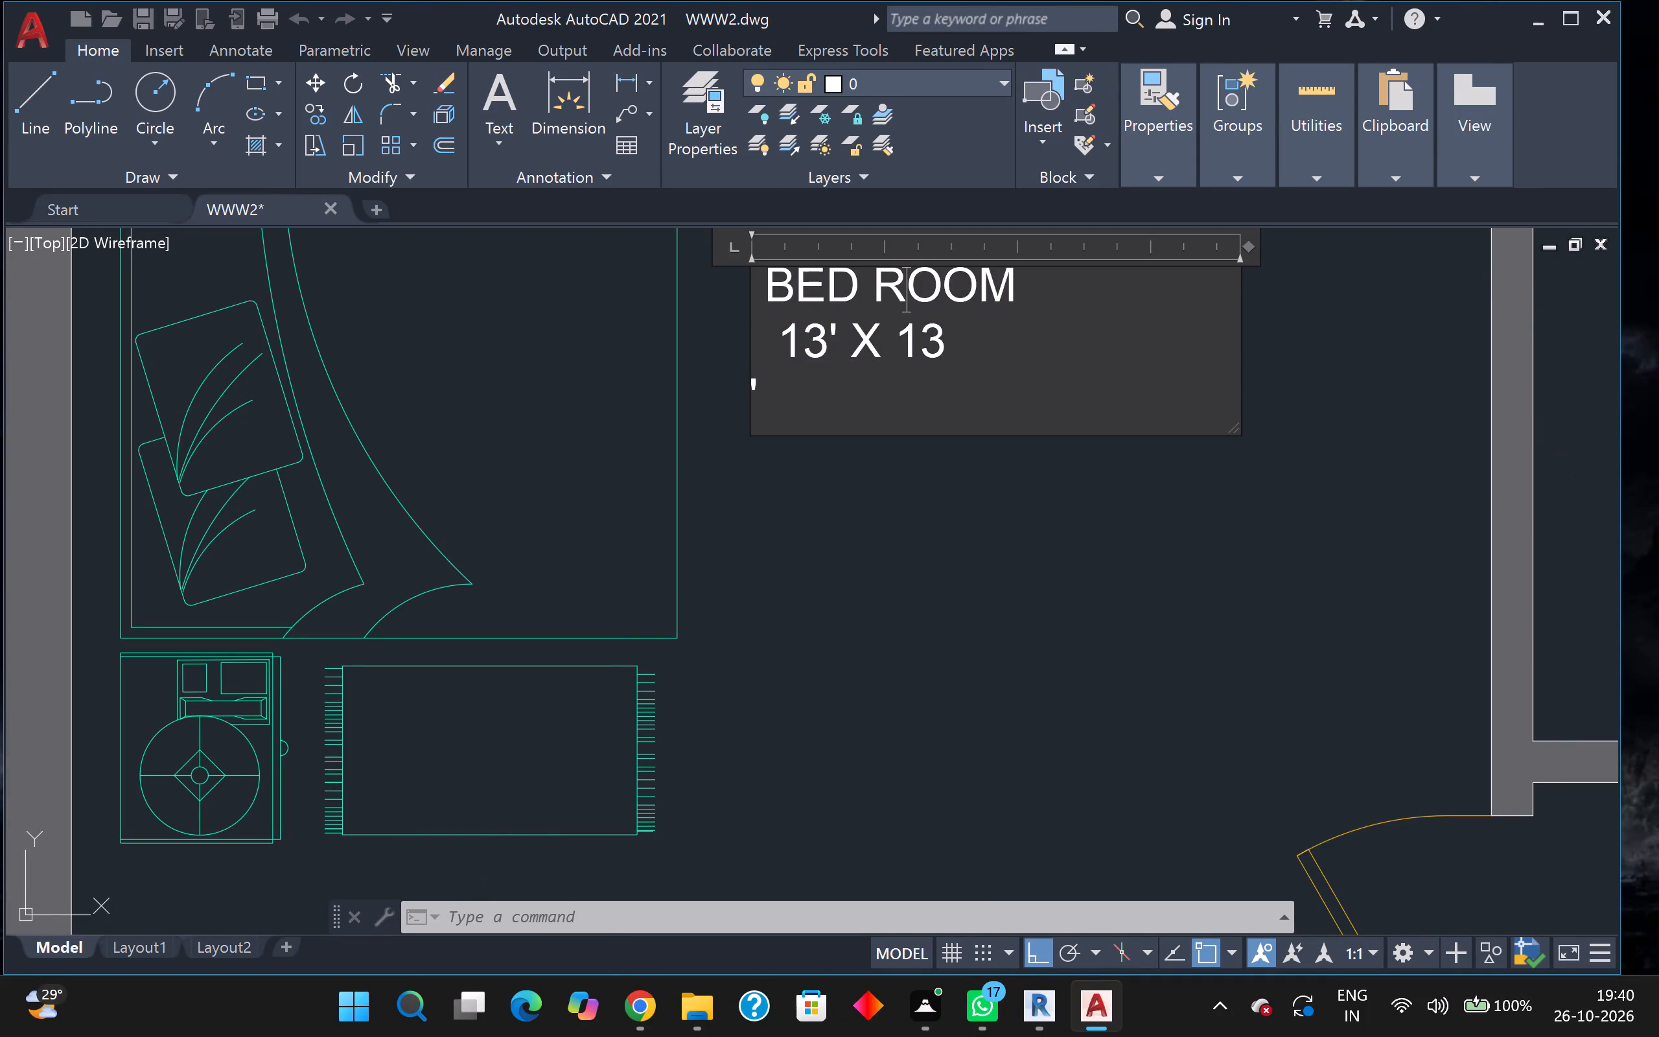
left_click(958, 367)
key("BackSpace")
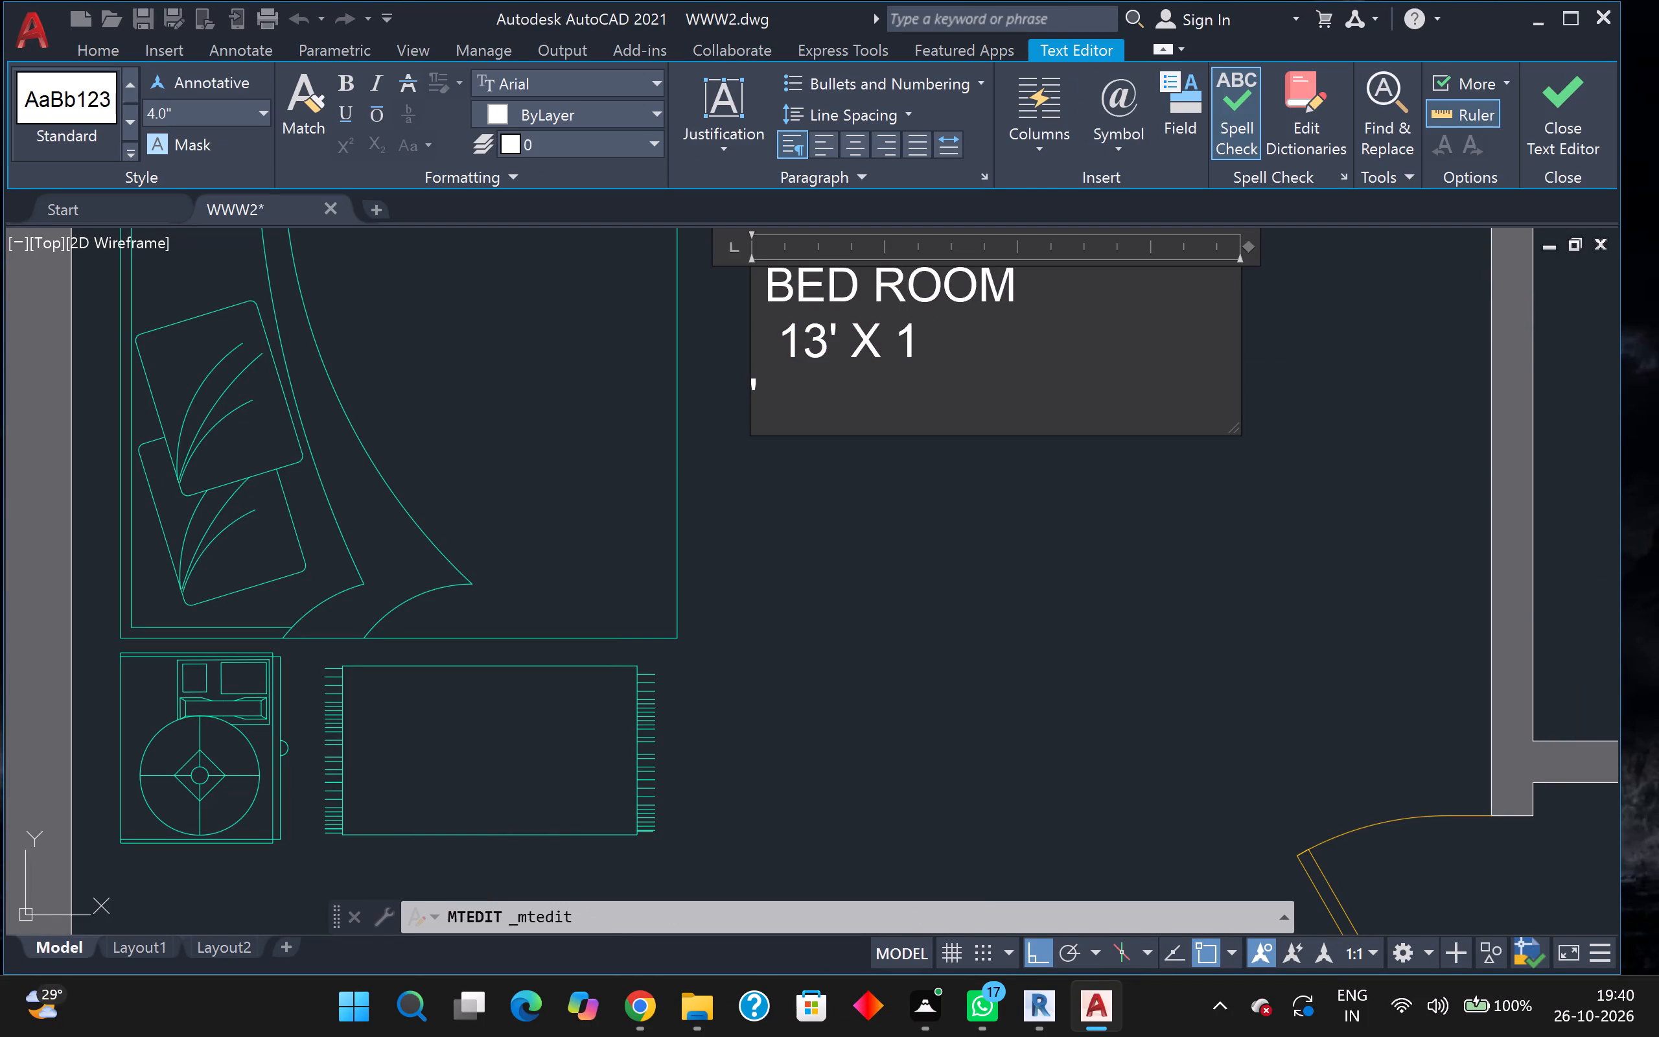
key("3")
left_click(765, 375)
left_click(764, 391)
key("BackSpace")
key("BackSpace")
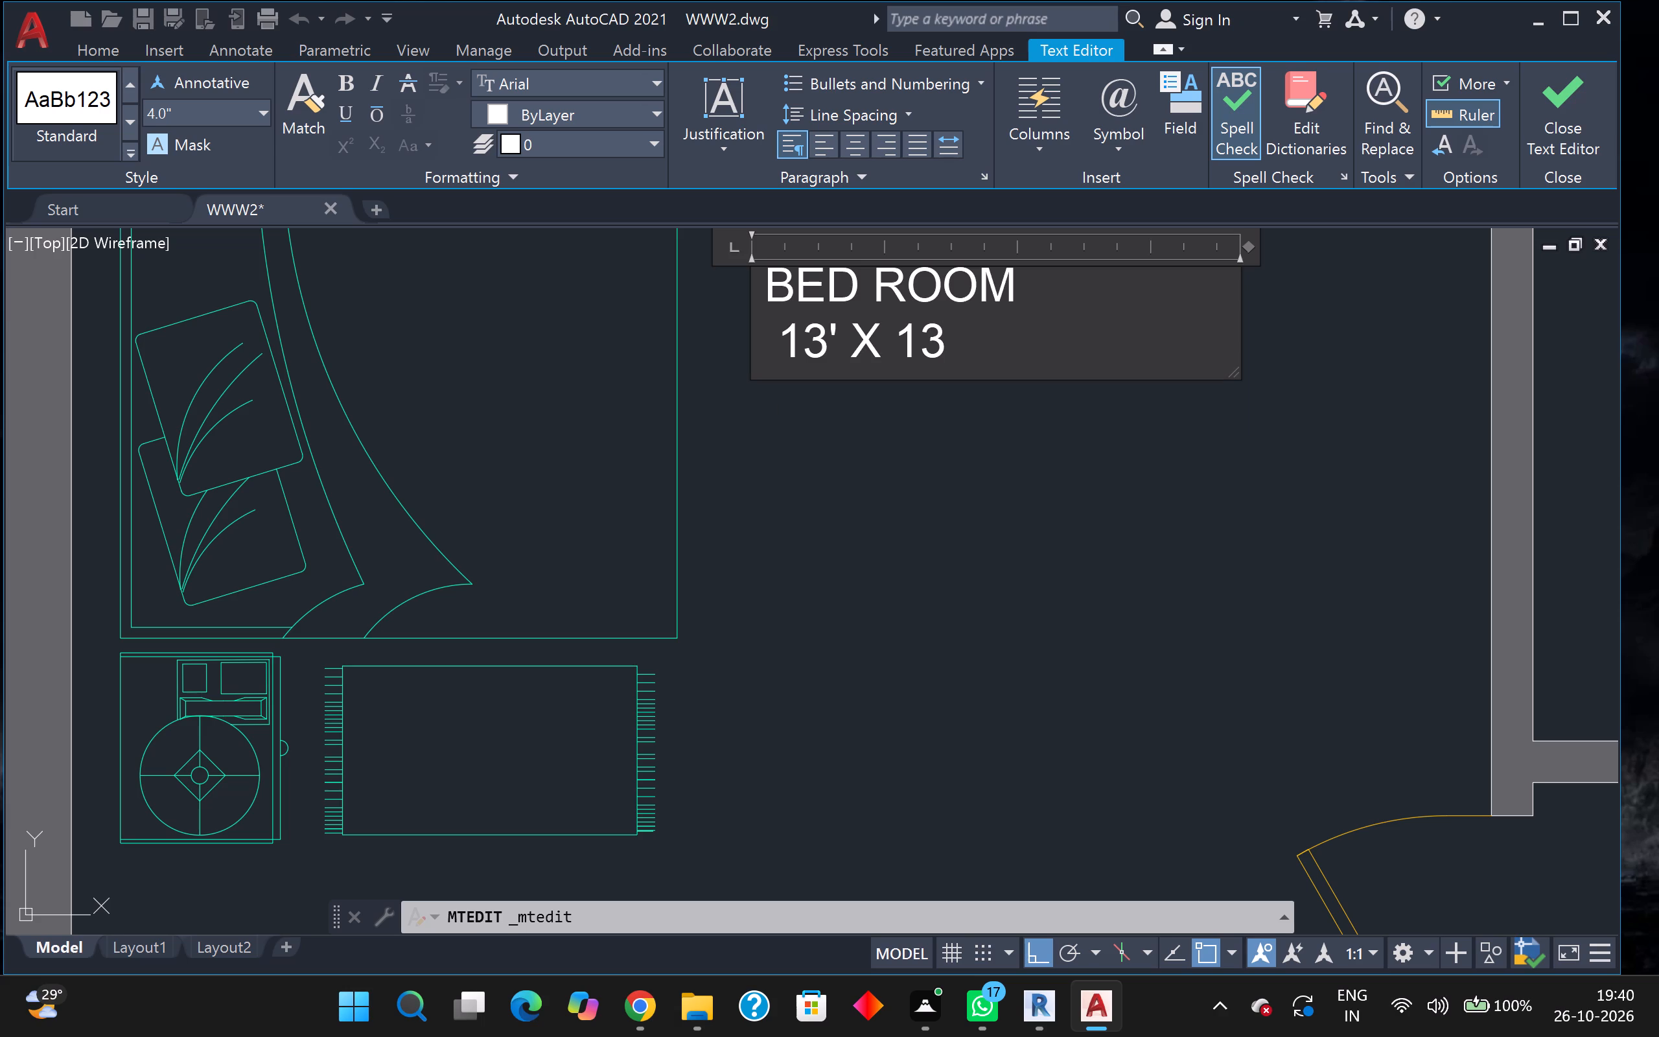
key("apostrophe")
scroll(899, 417, "down", 2)
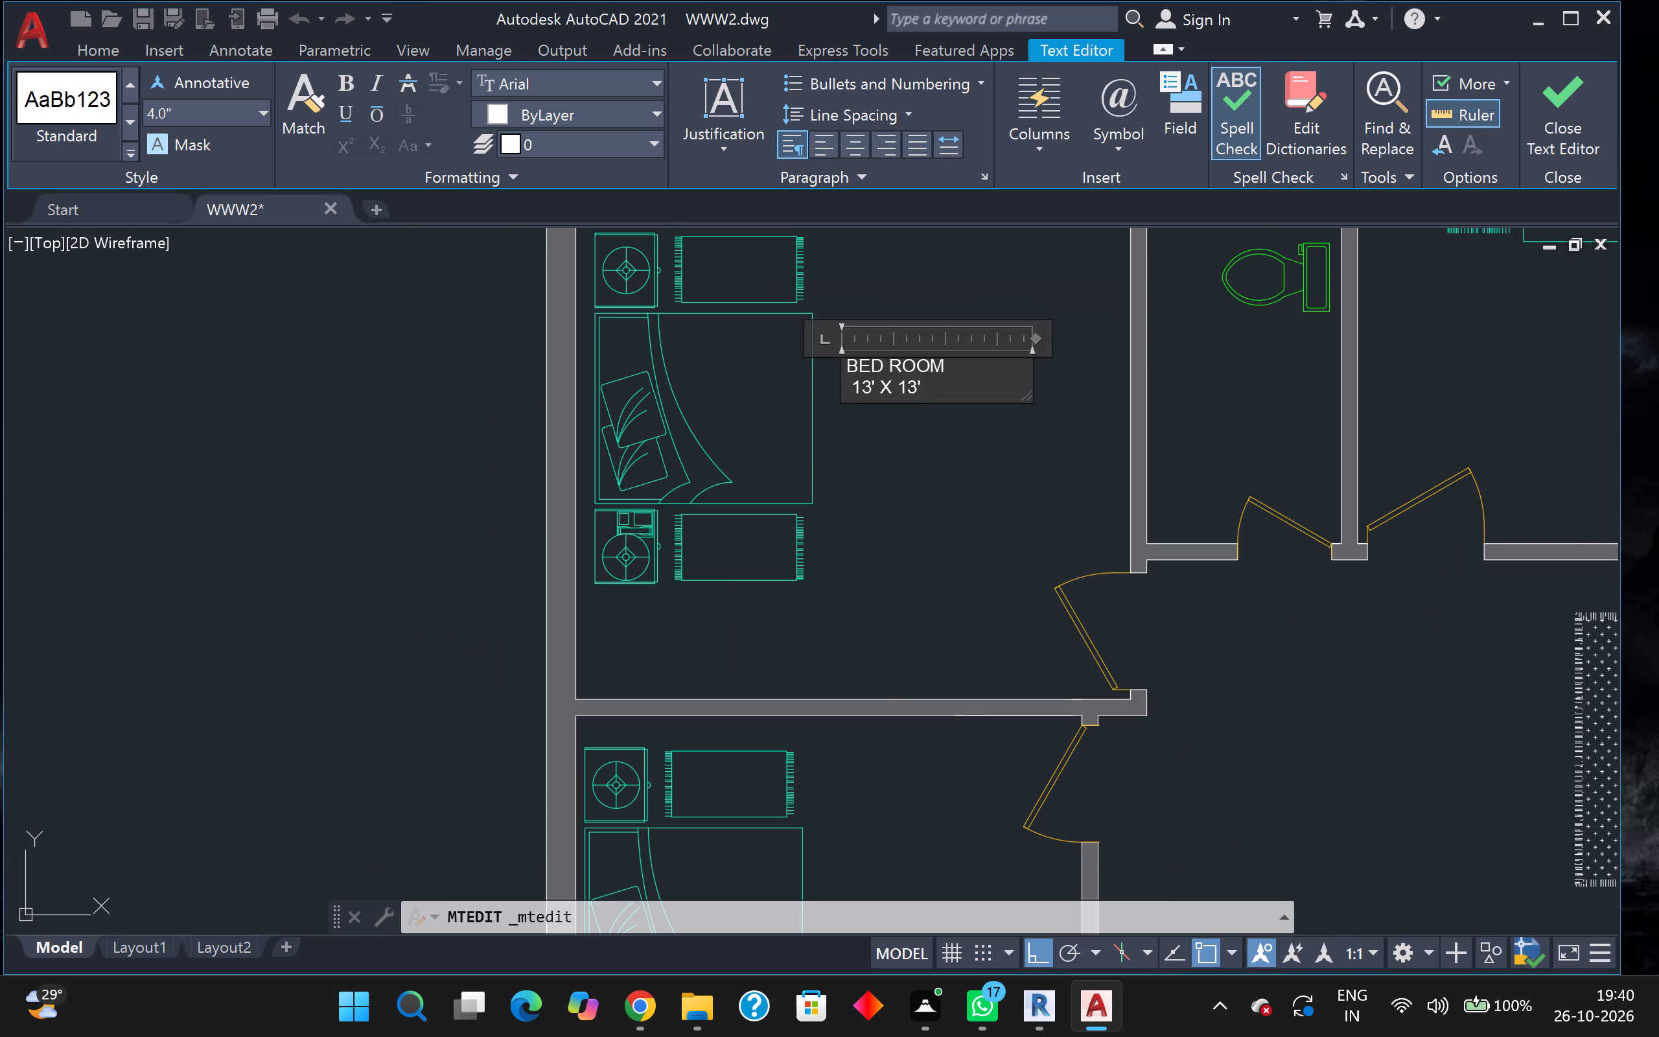
left_click(902, 427)
Start a multiline text beside the toilet in the bathroom south of the southern west bedroom, with a text height of 4".
scroll(903, 430, "down", 2)
middle_click_drag(903, 430, 820, 338)
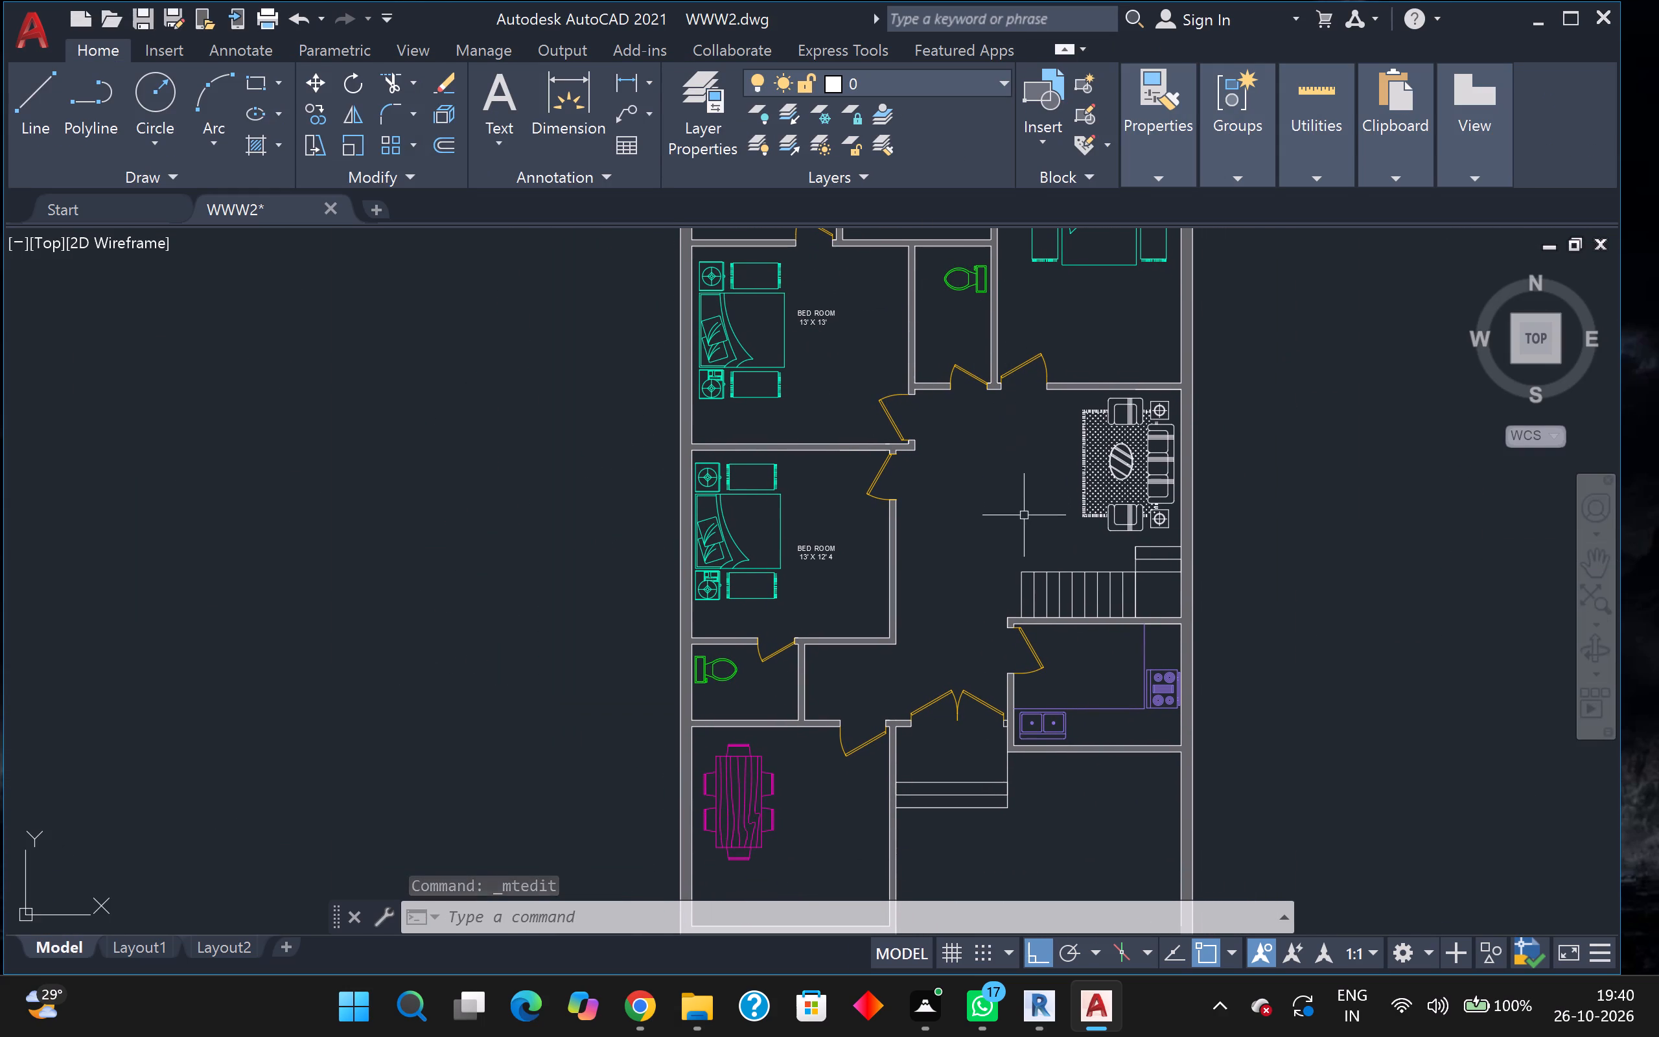
middle_click_drag(1023, 518, 1027, 393)
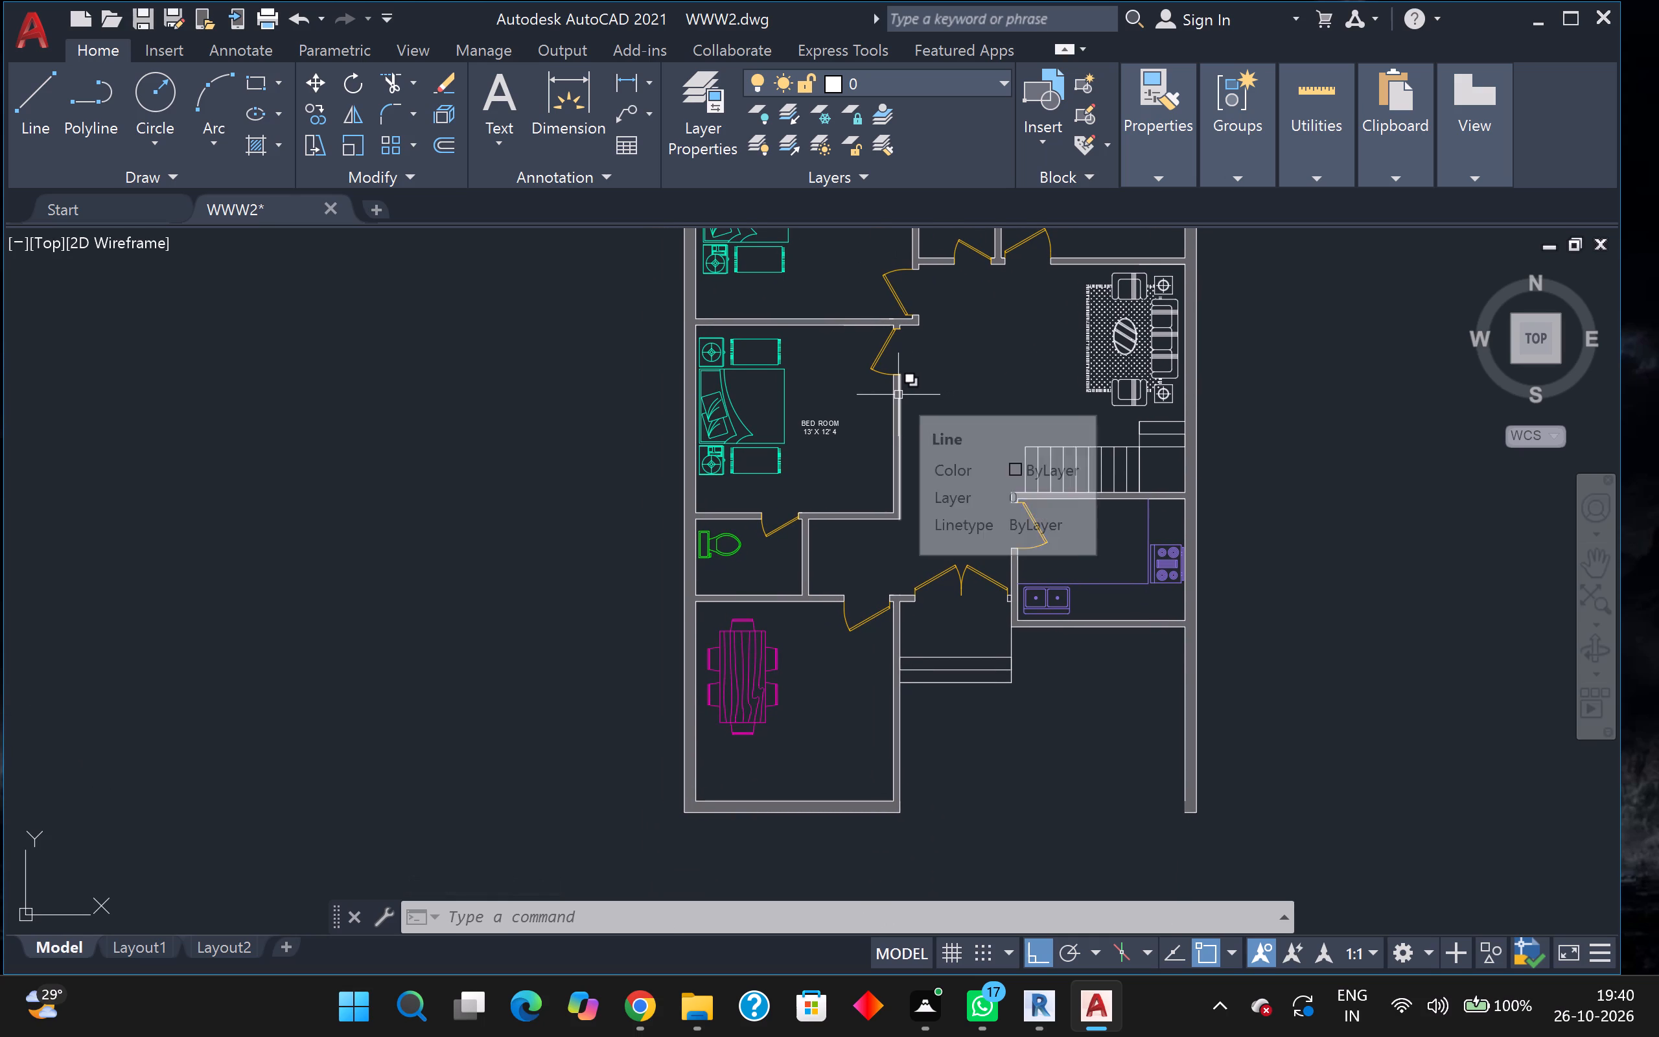
middle_click_drag(977, 403, 979, 403)
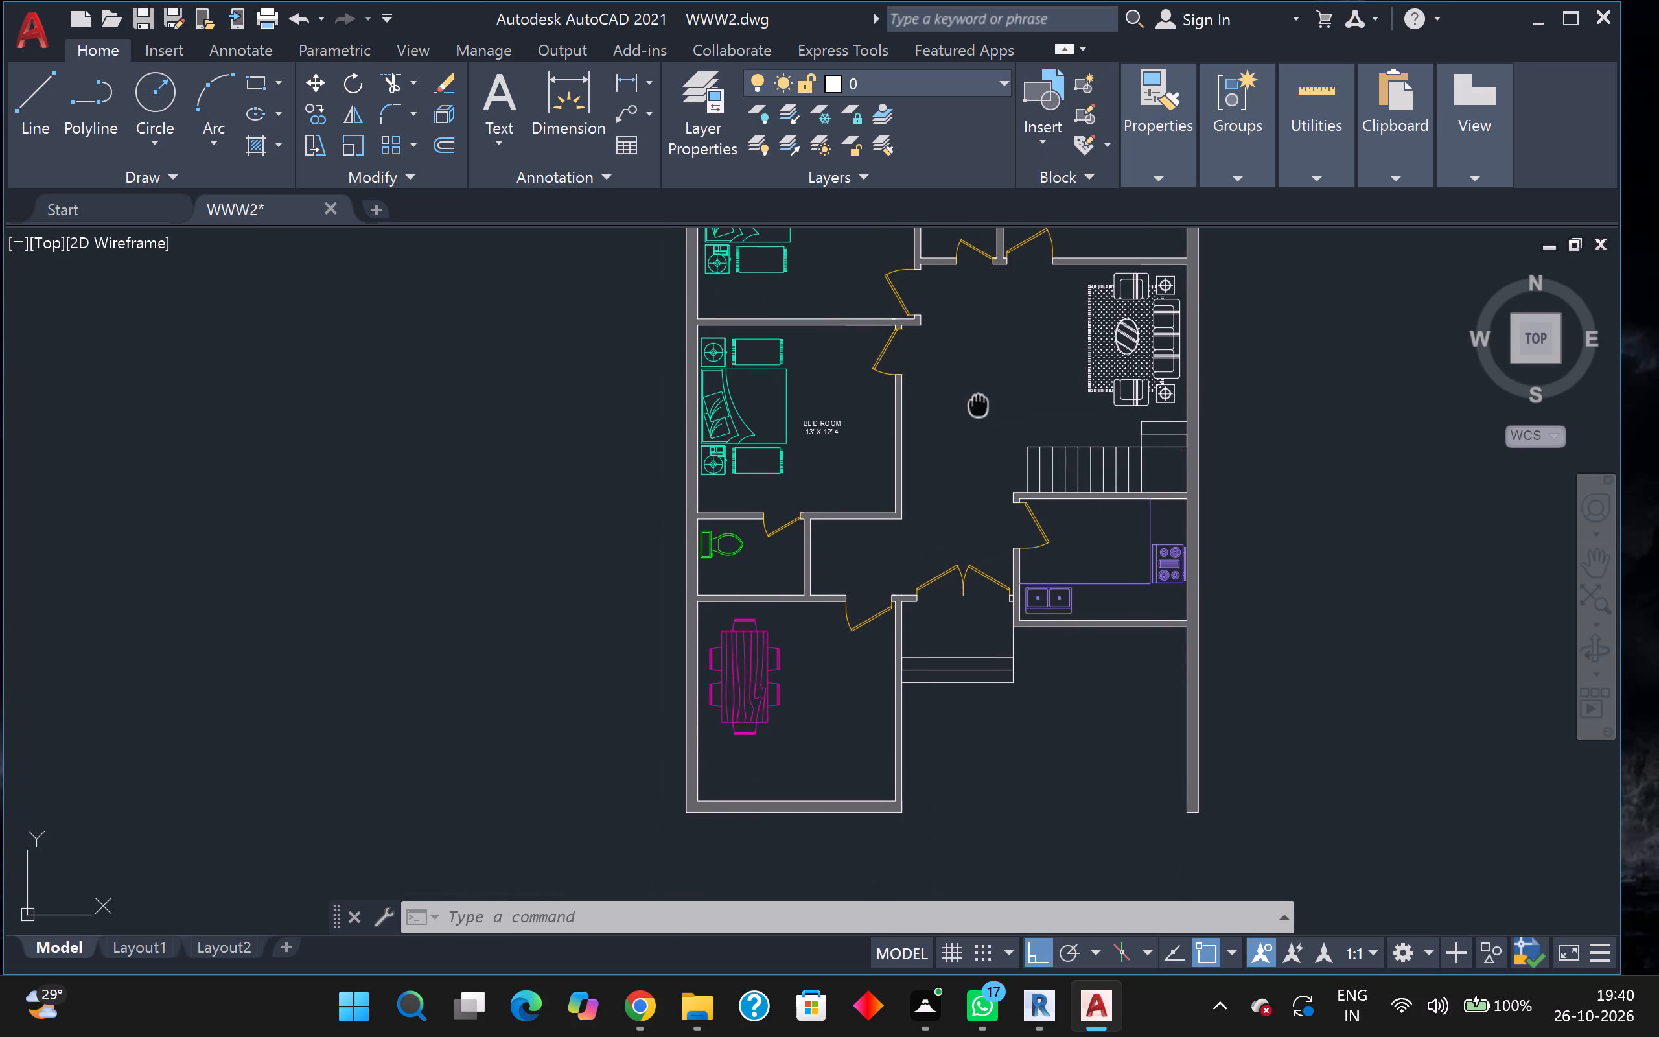
middle_click_drag(979, 403, 1085, 364)
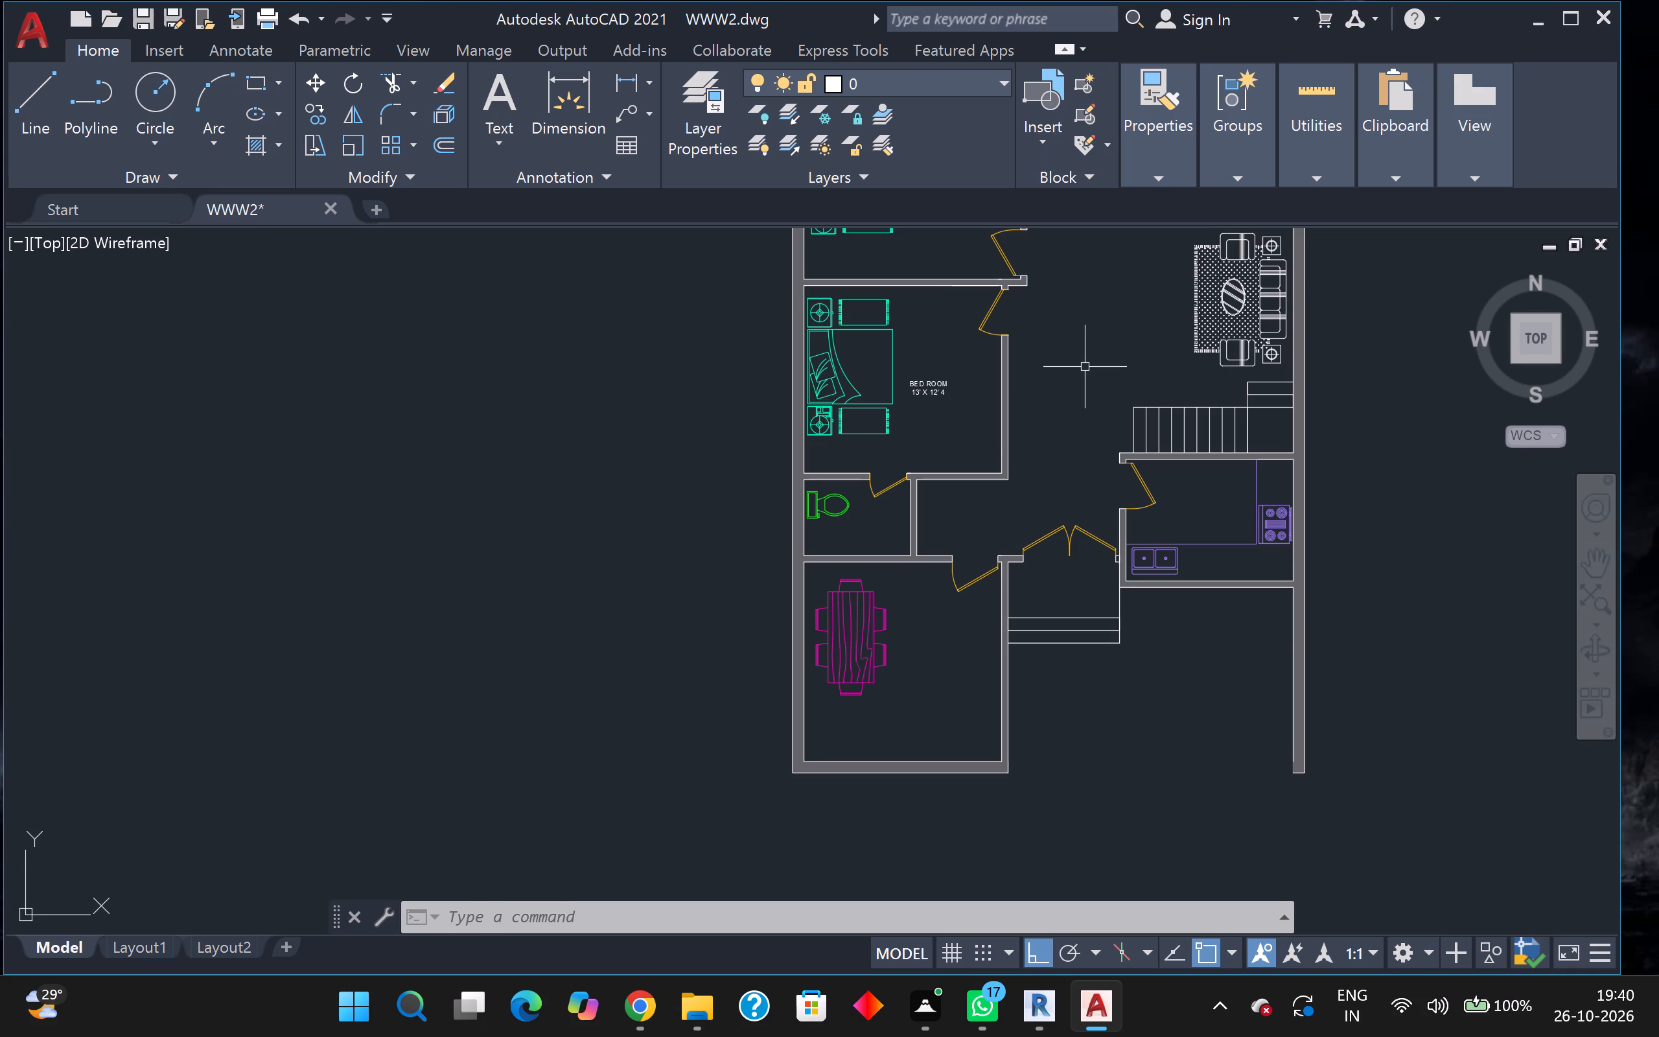
scroll(988, 450, "up", 1)
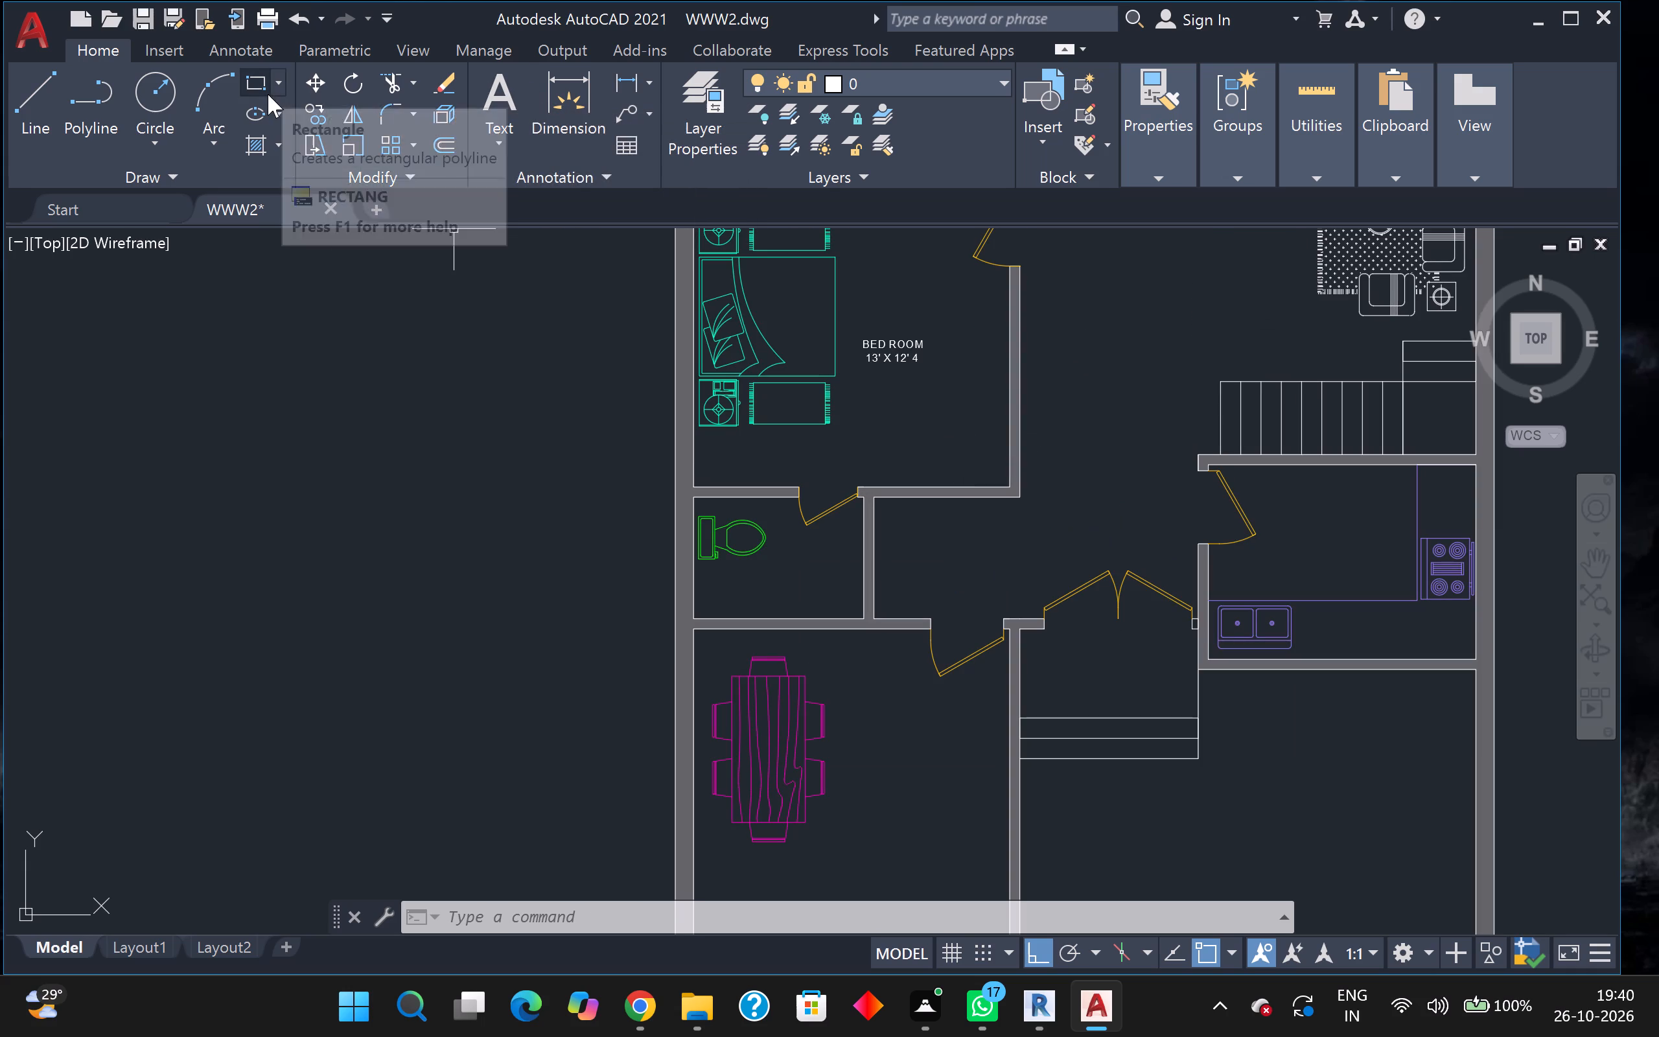
double_click(518, 81)
scroll(603, 202, "down", 1)
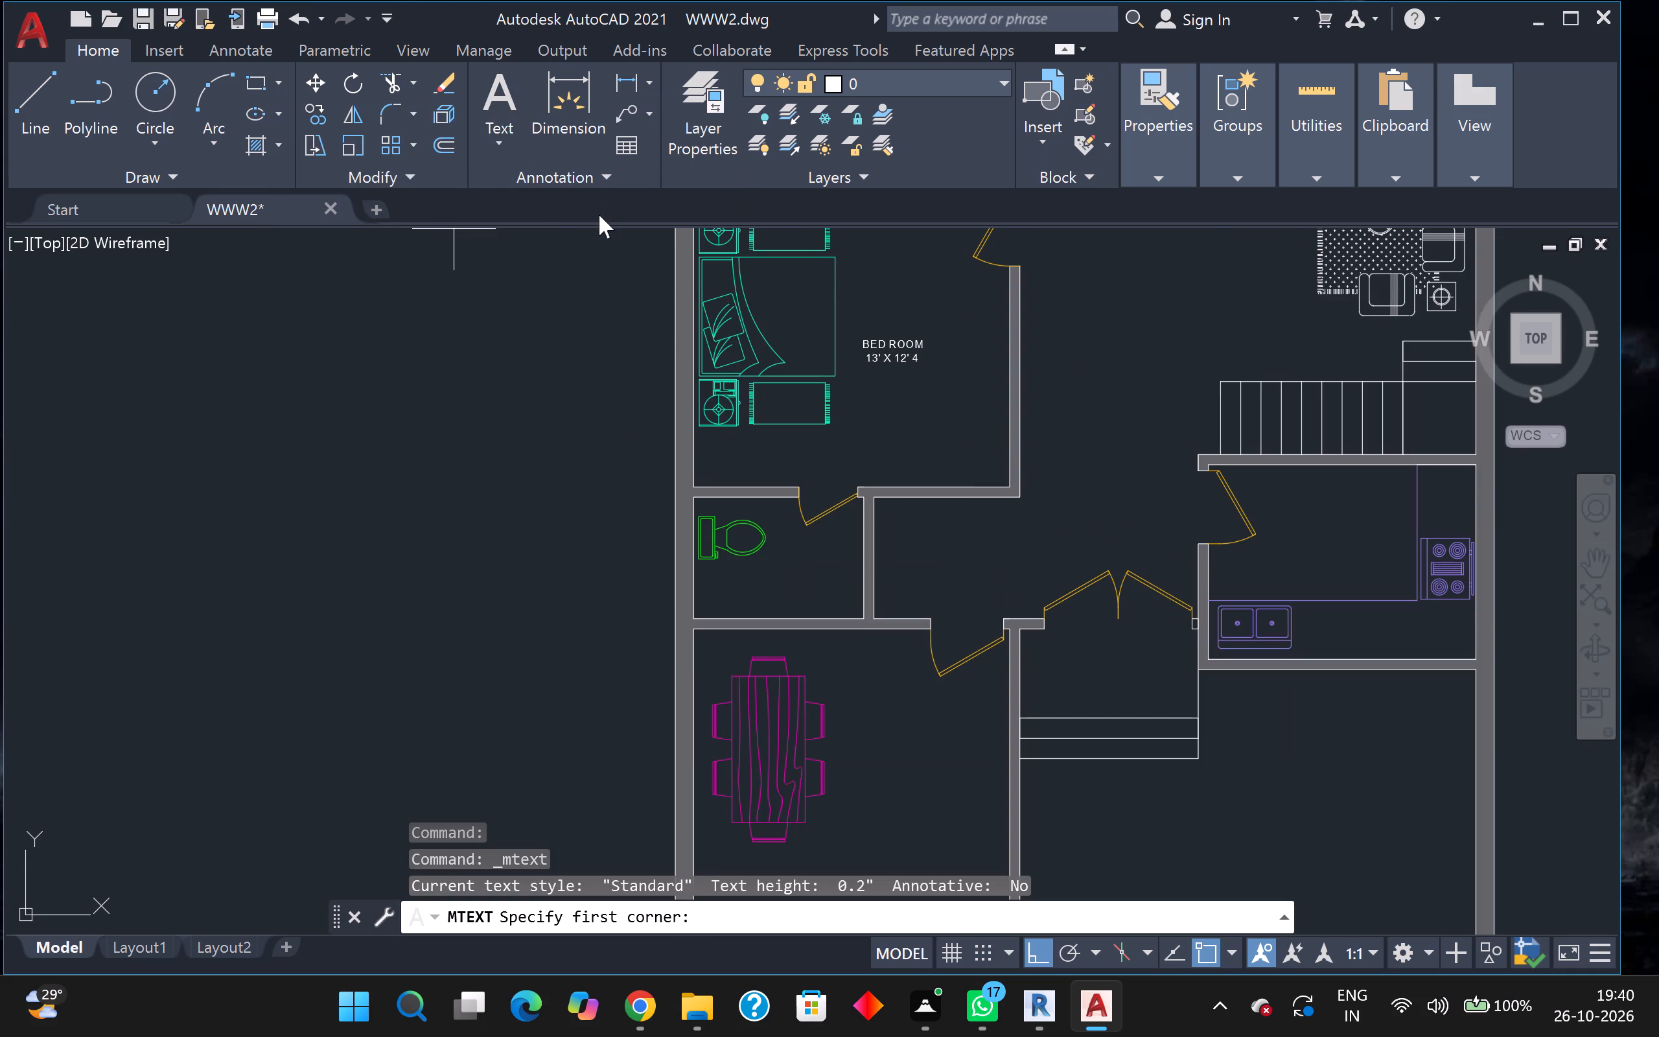
scroll(691, 414, "down", 1)
scroll(775, 583, "up", 2)
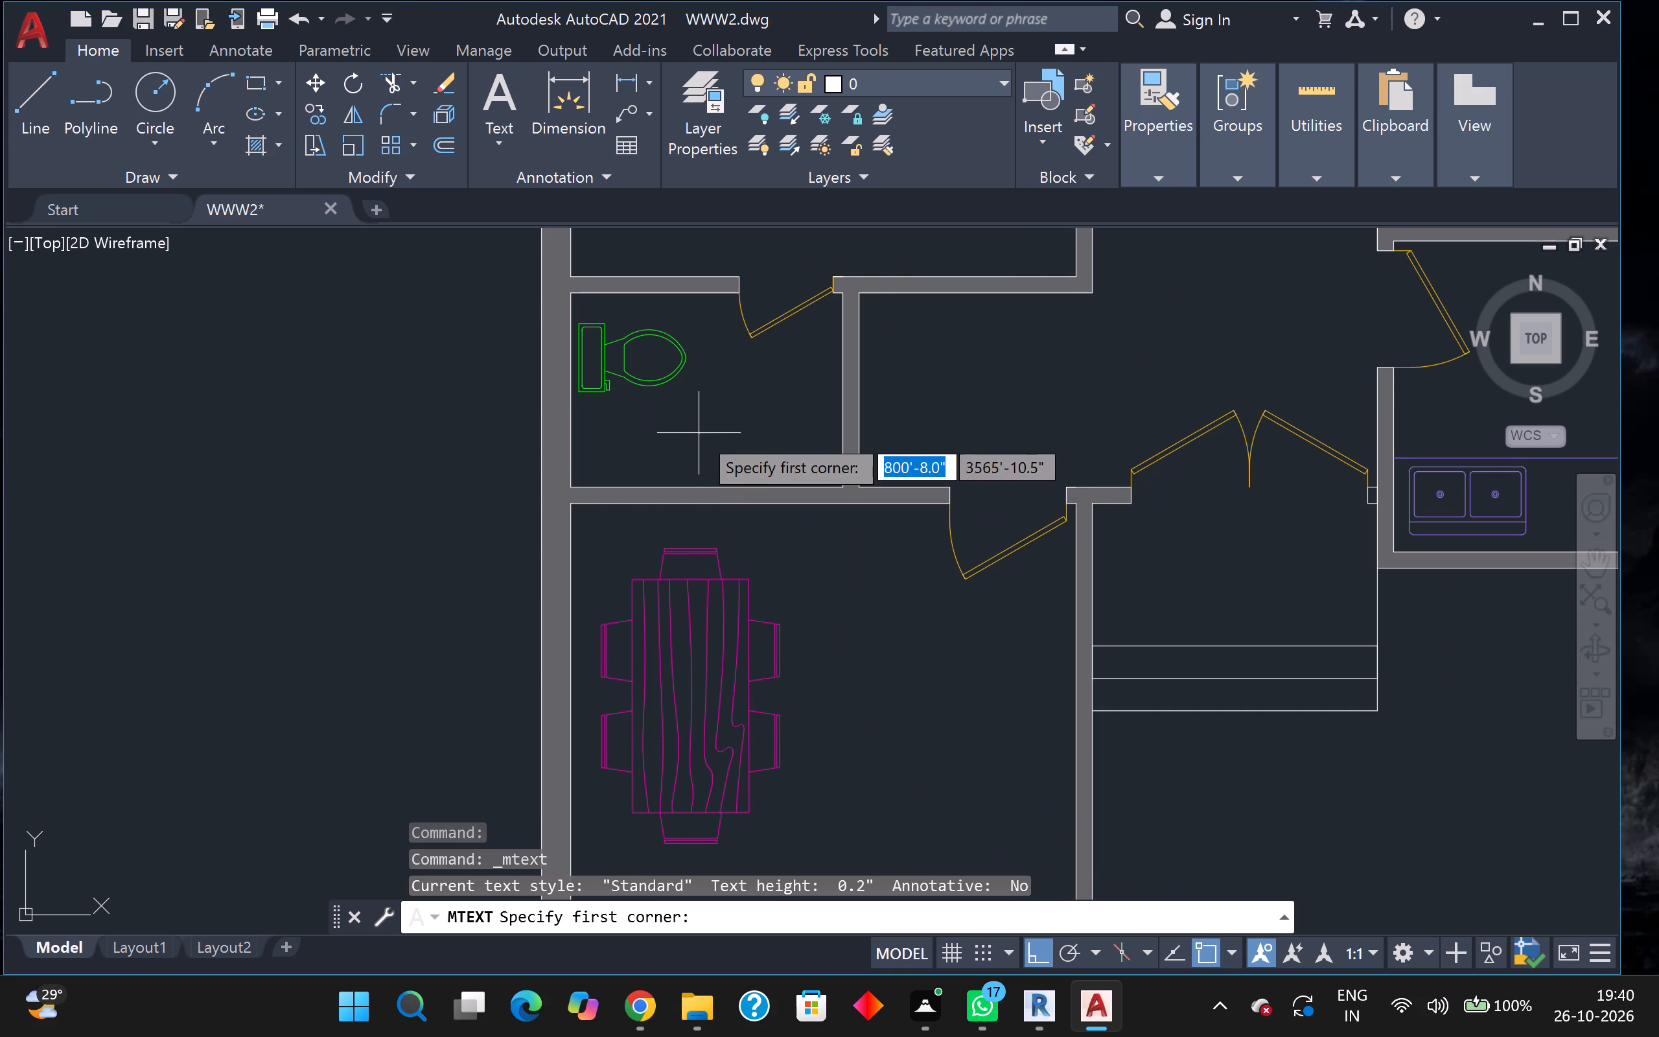
left_click(701, 382)
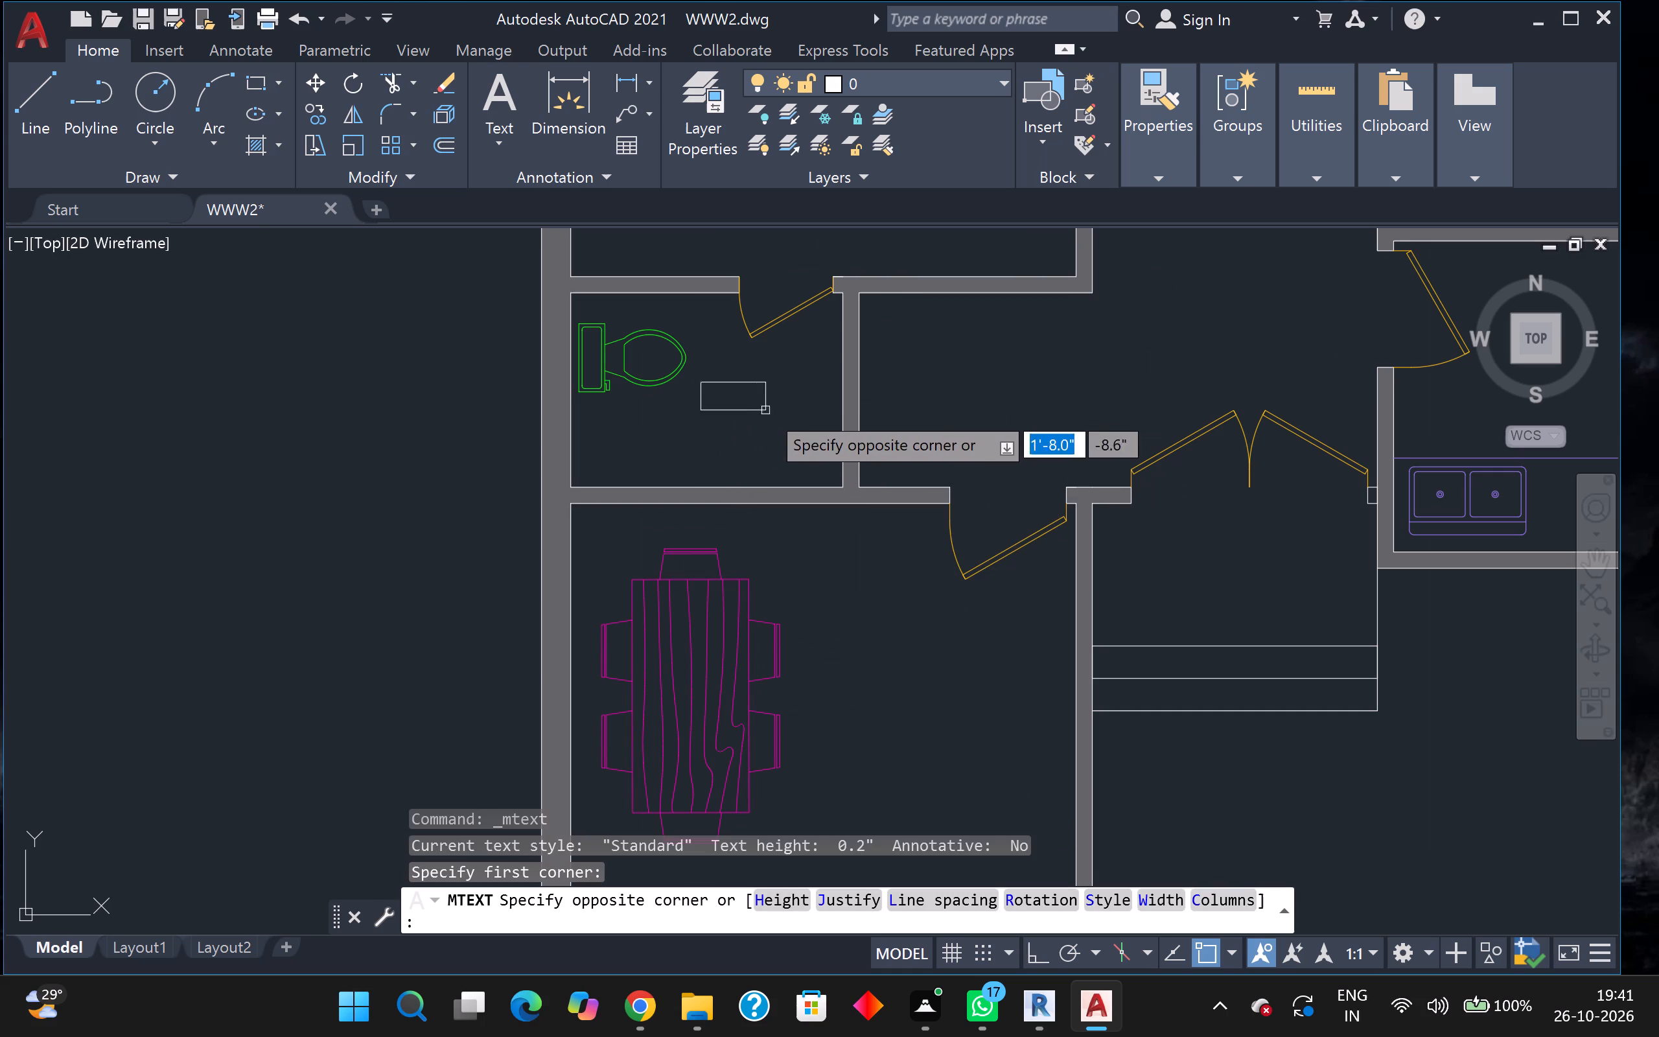
left_click(785, 434)
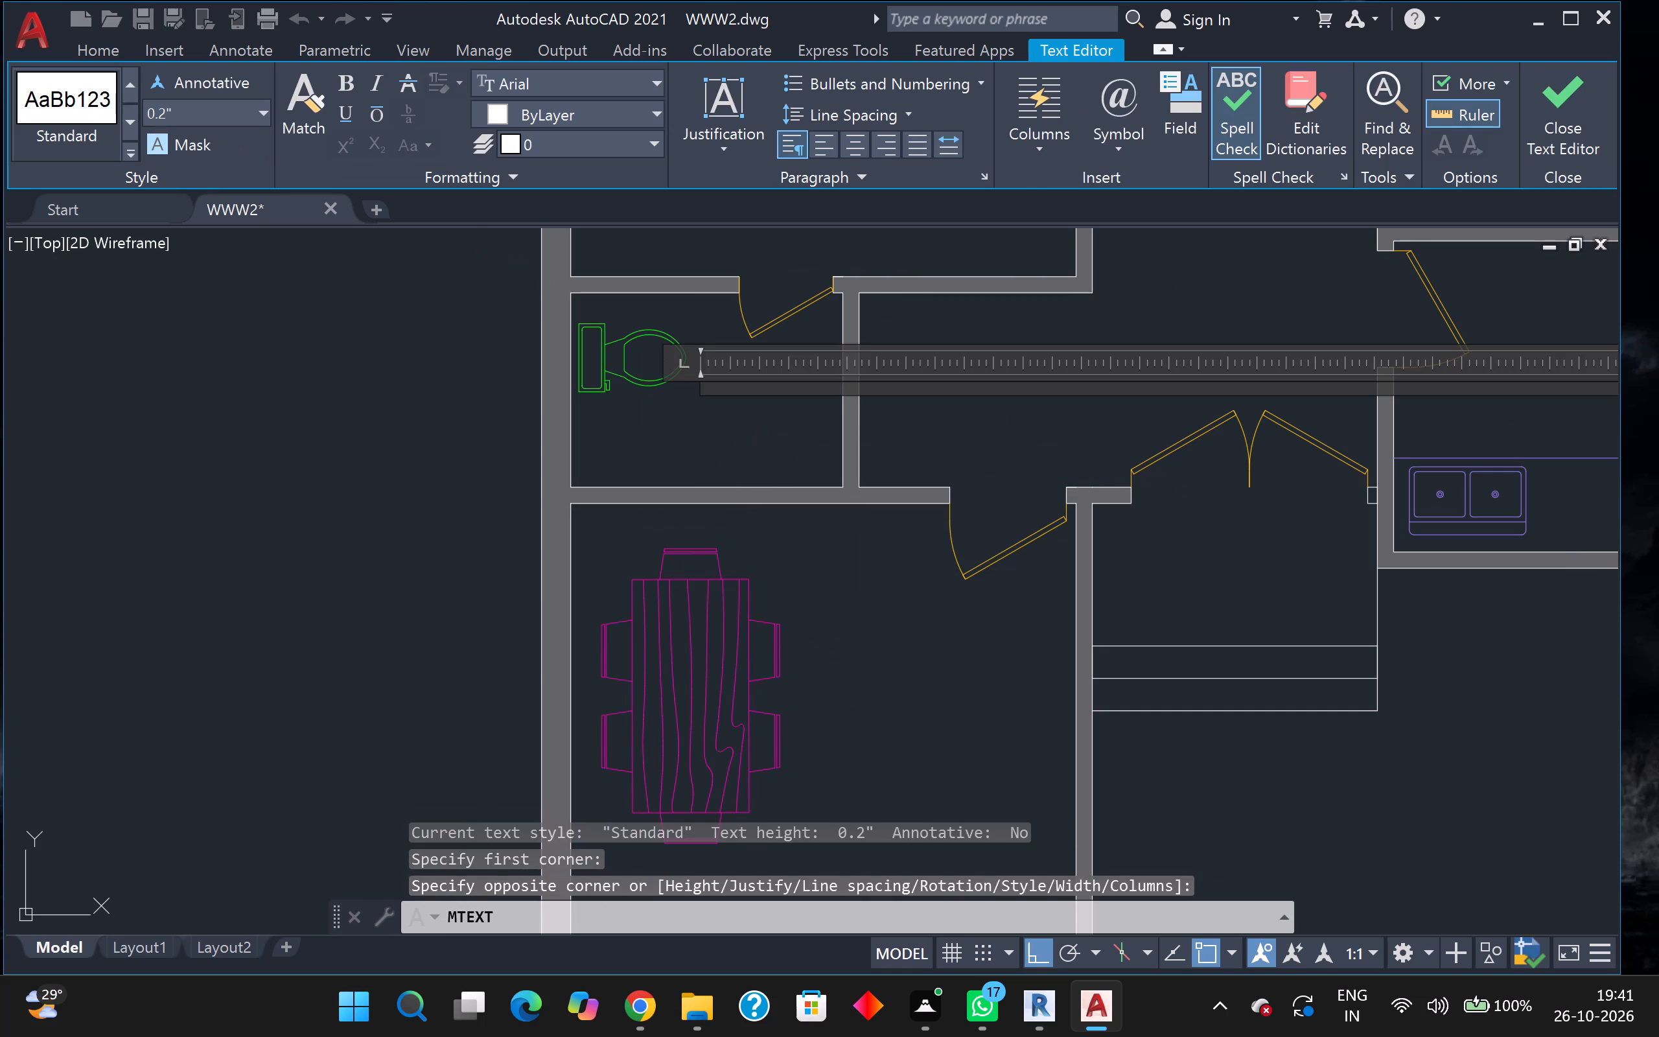
left_click(174, 113)
key("4")
key("Return")
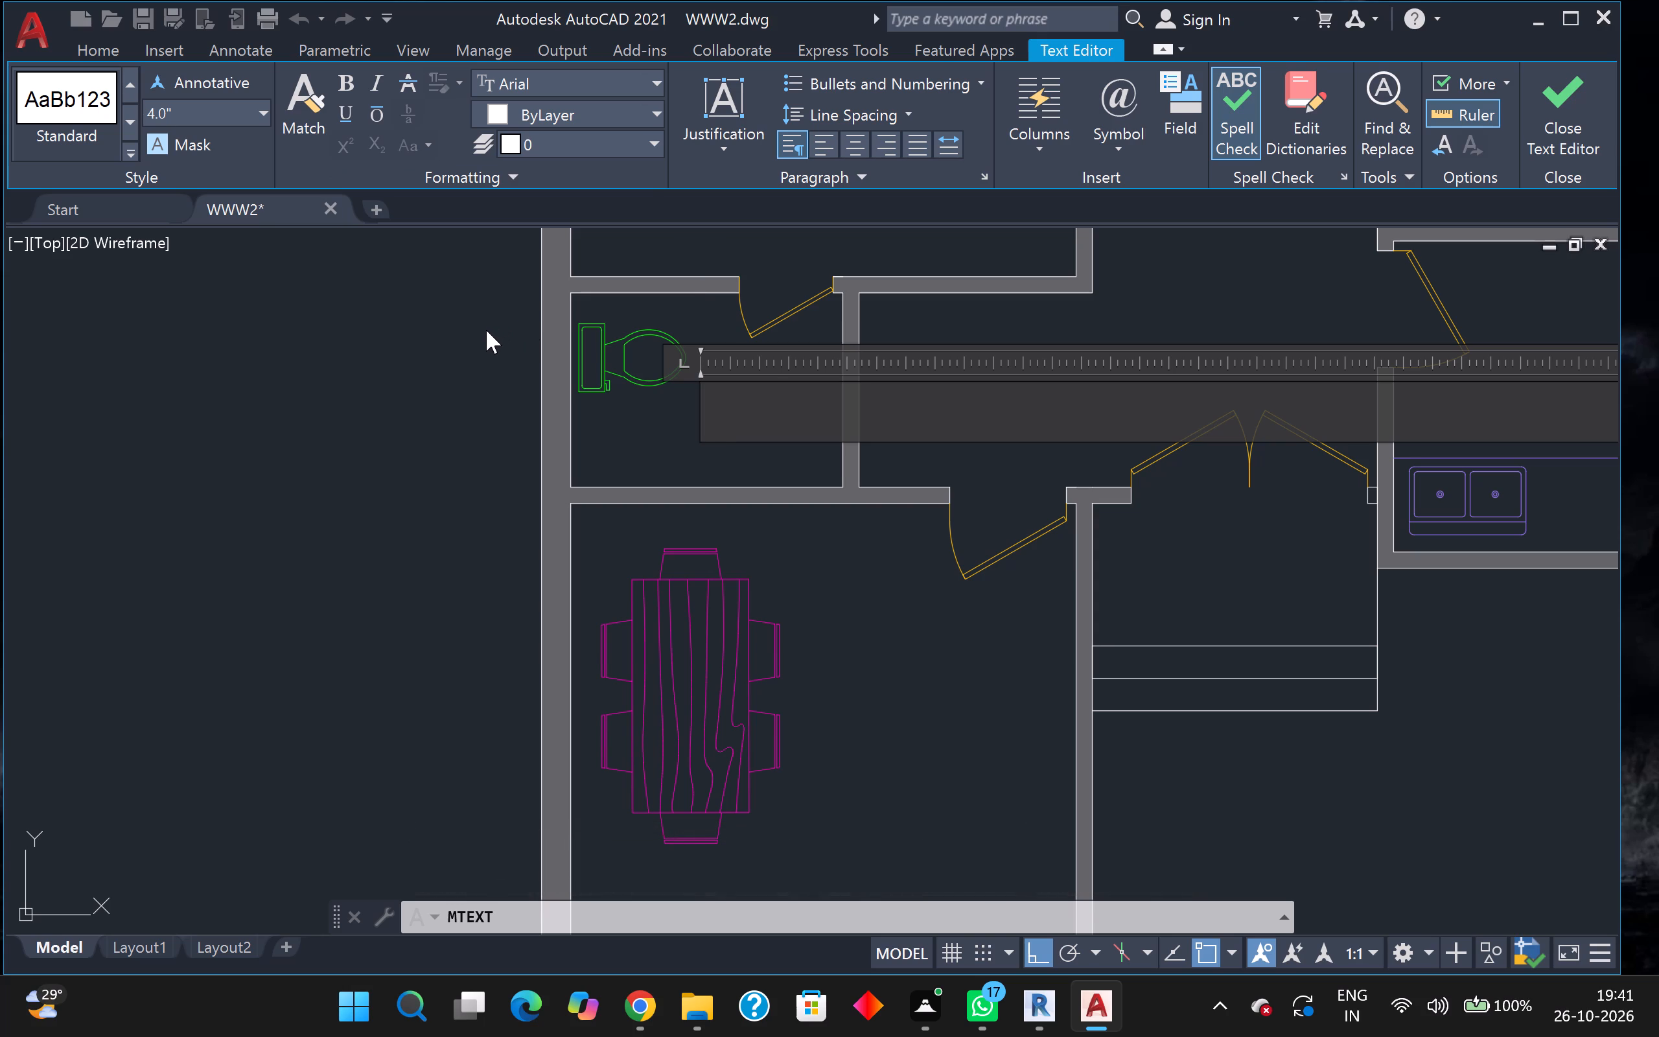
Enter BATH with 7' X 5' on a second line as that bathroom's label, and finish the text.
key("space")
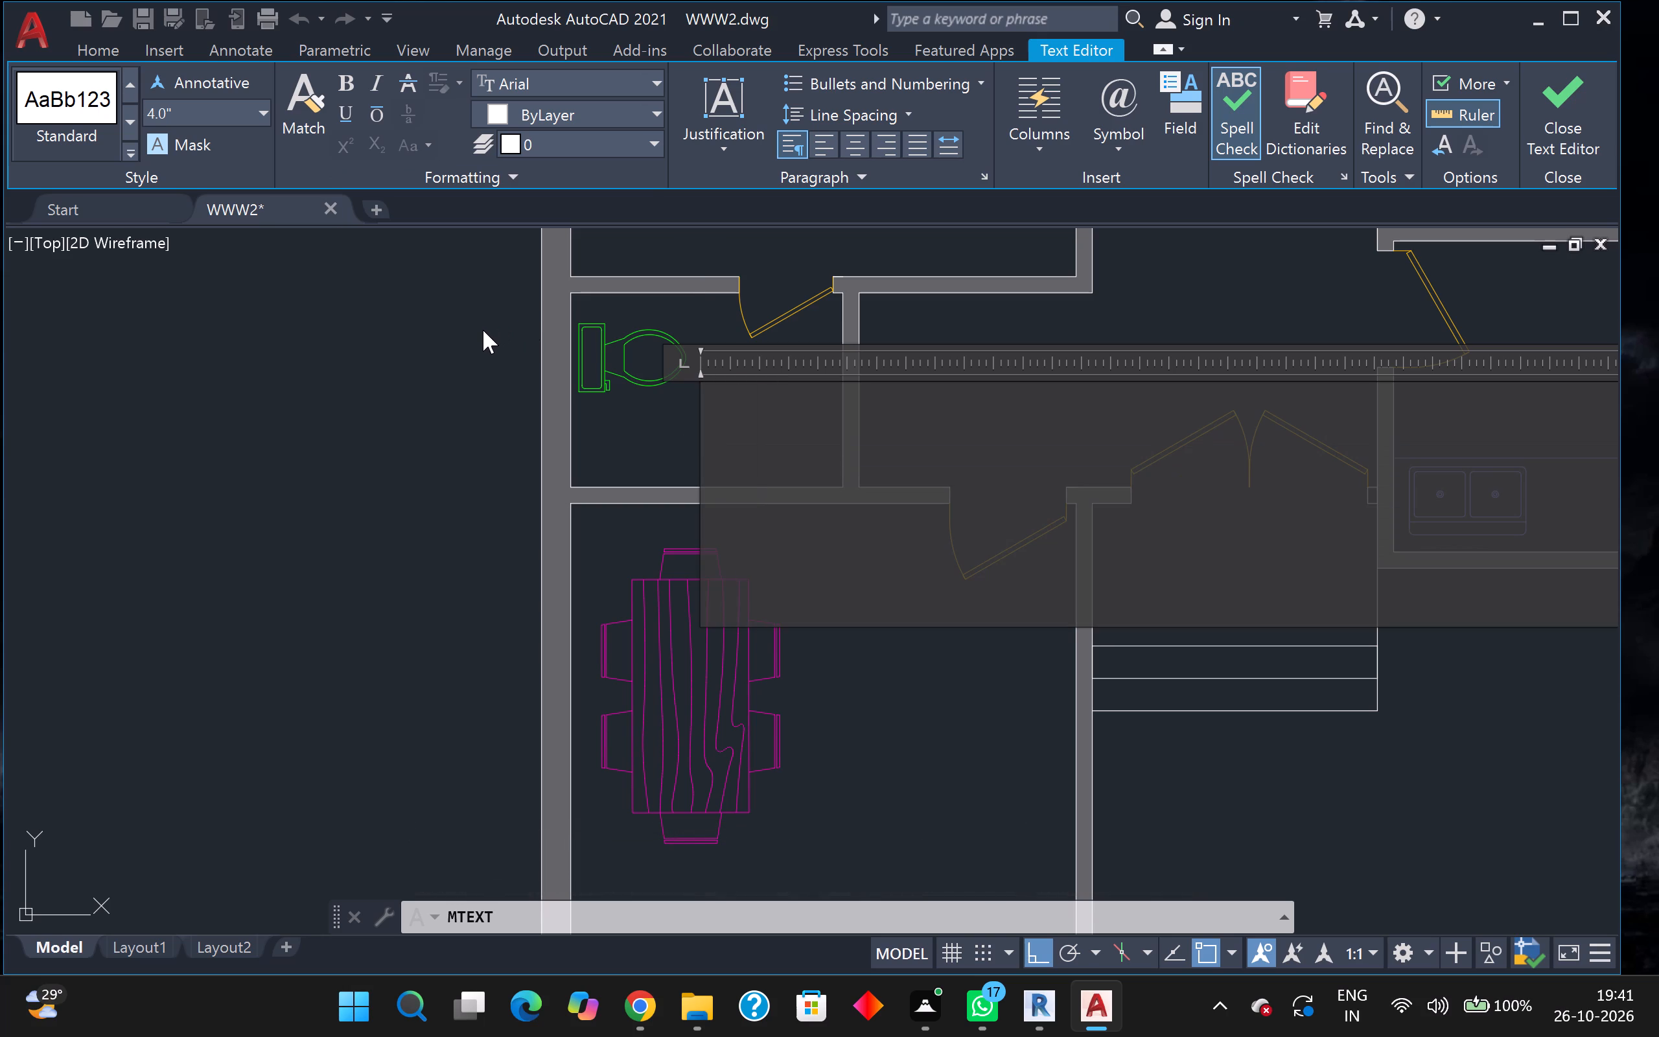
type("BATH")
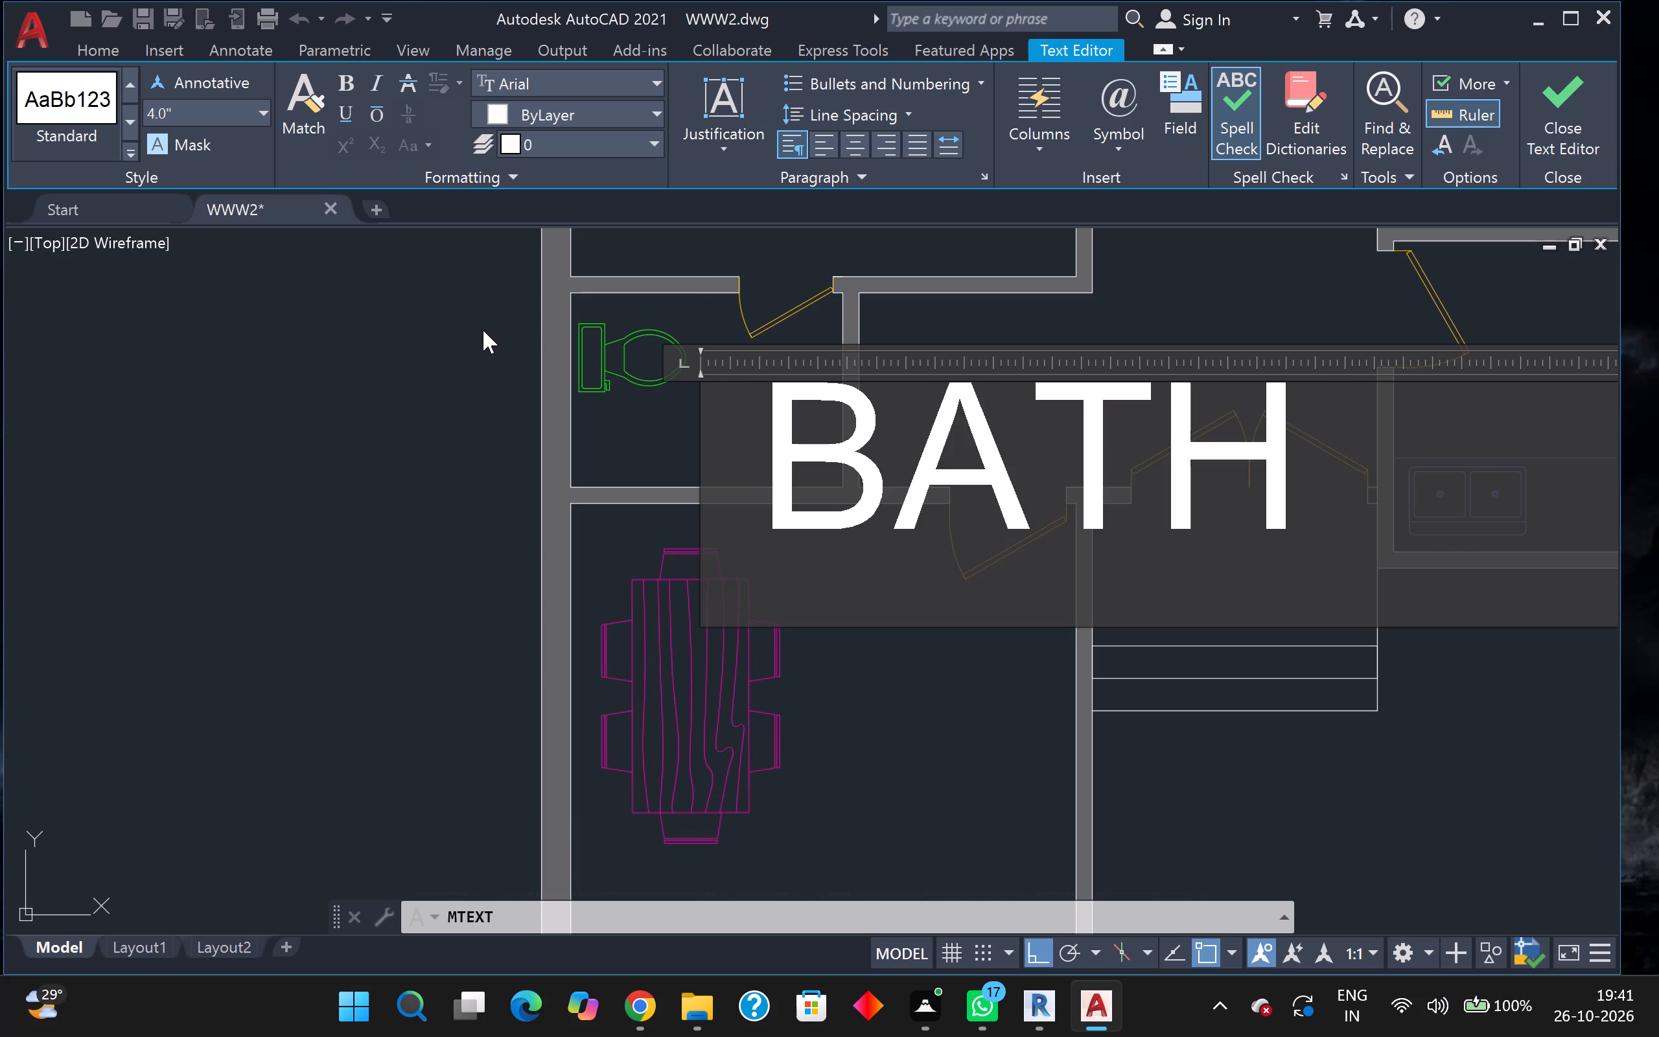
key("Return")
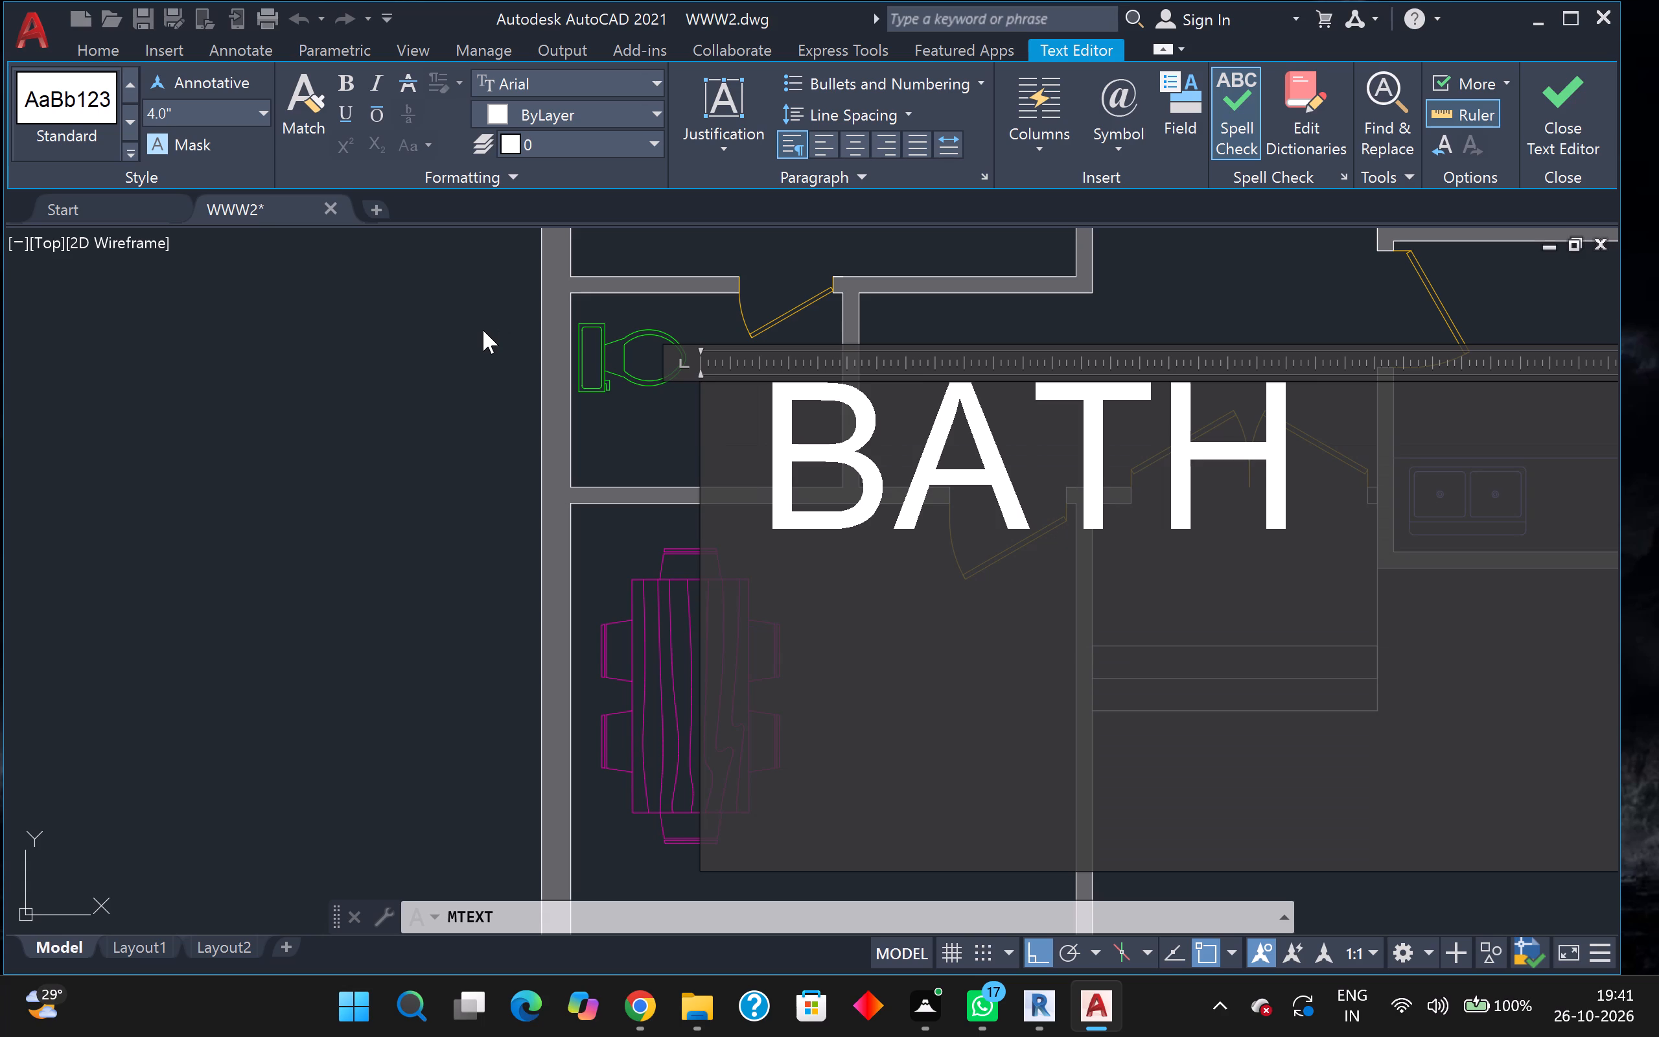
key("space")
key("space")
key("space")
key("space")
key("7")
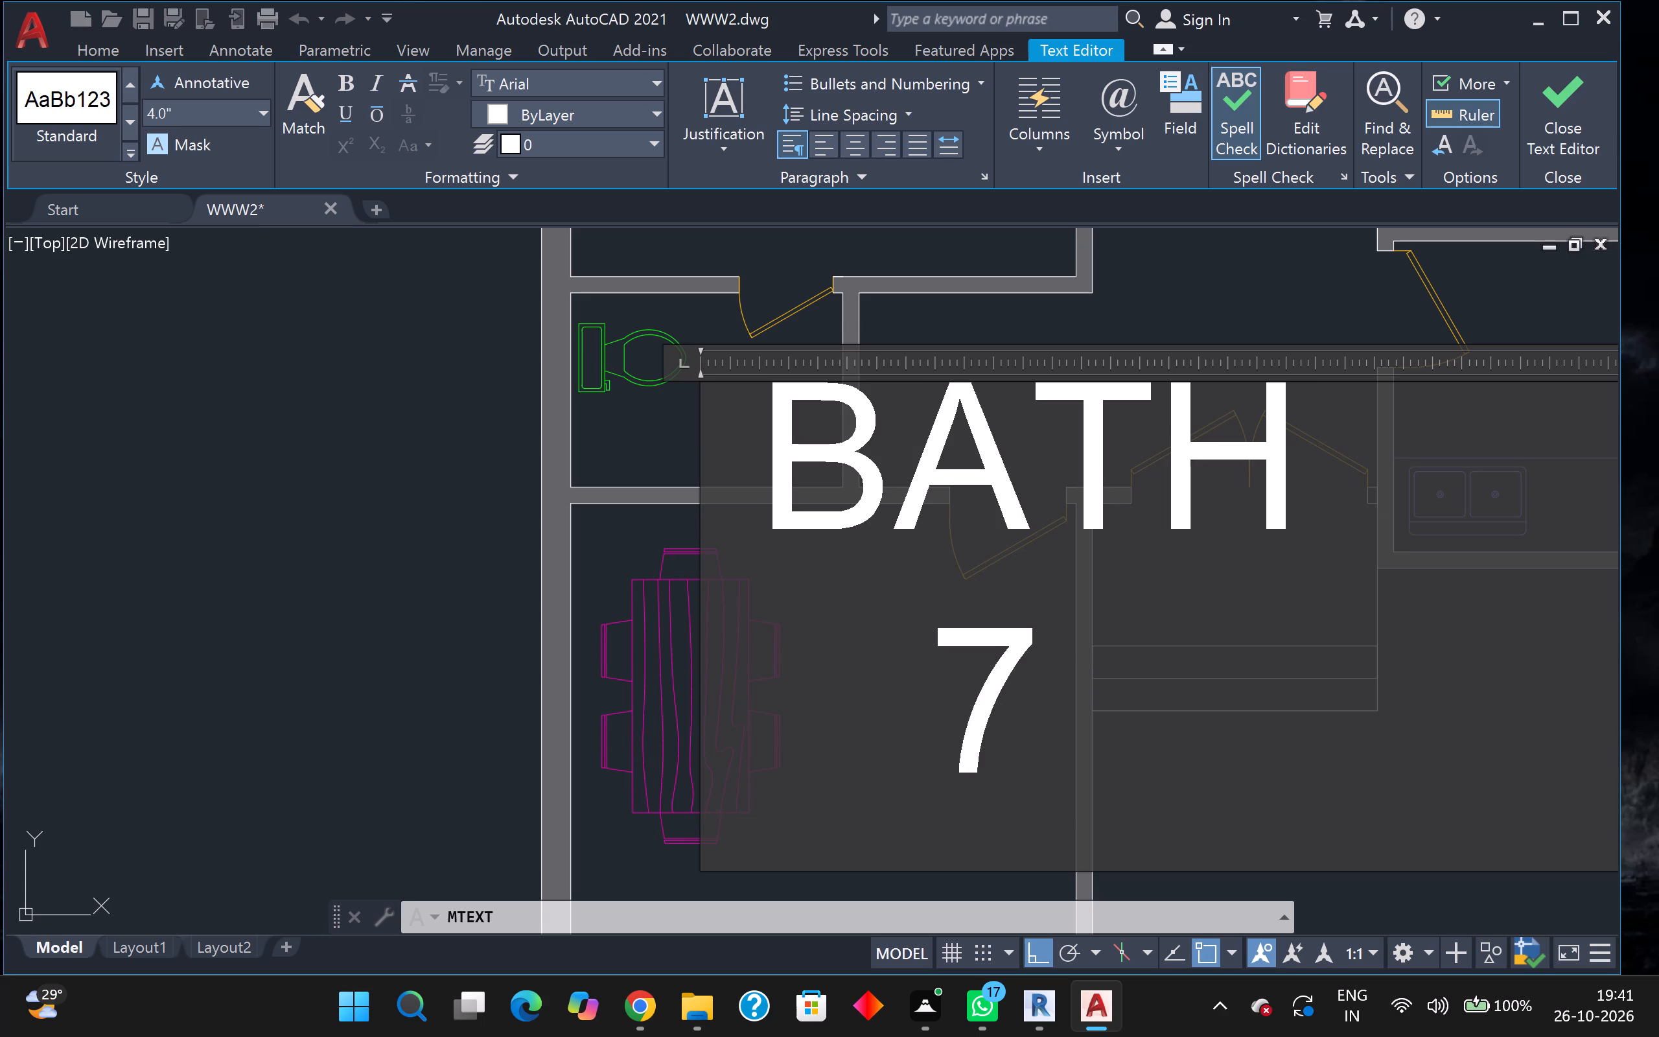
key("apostrophe")
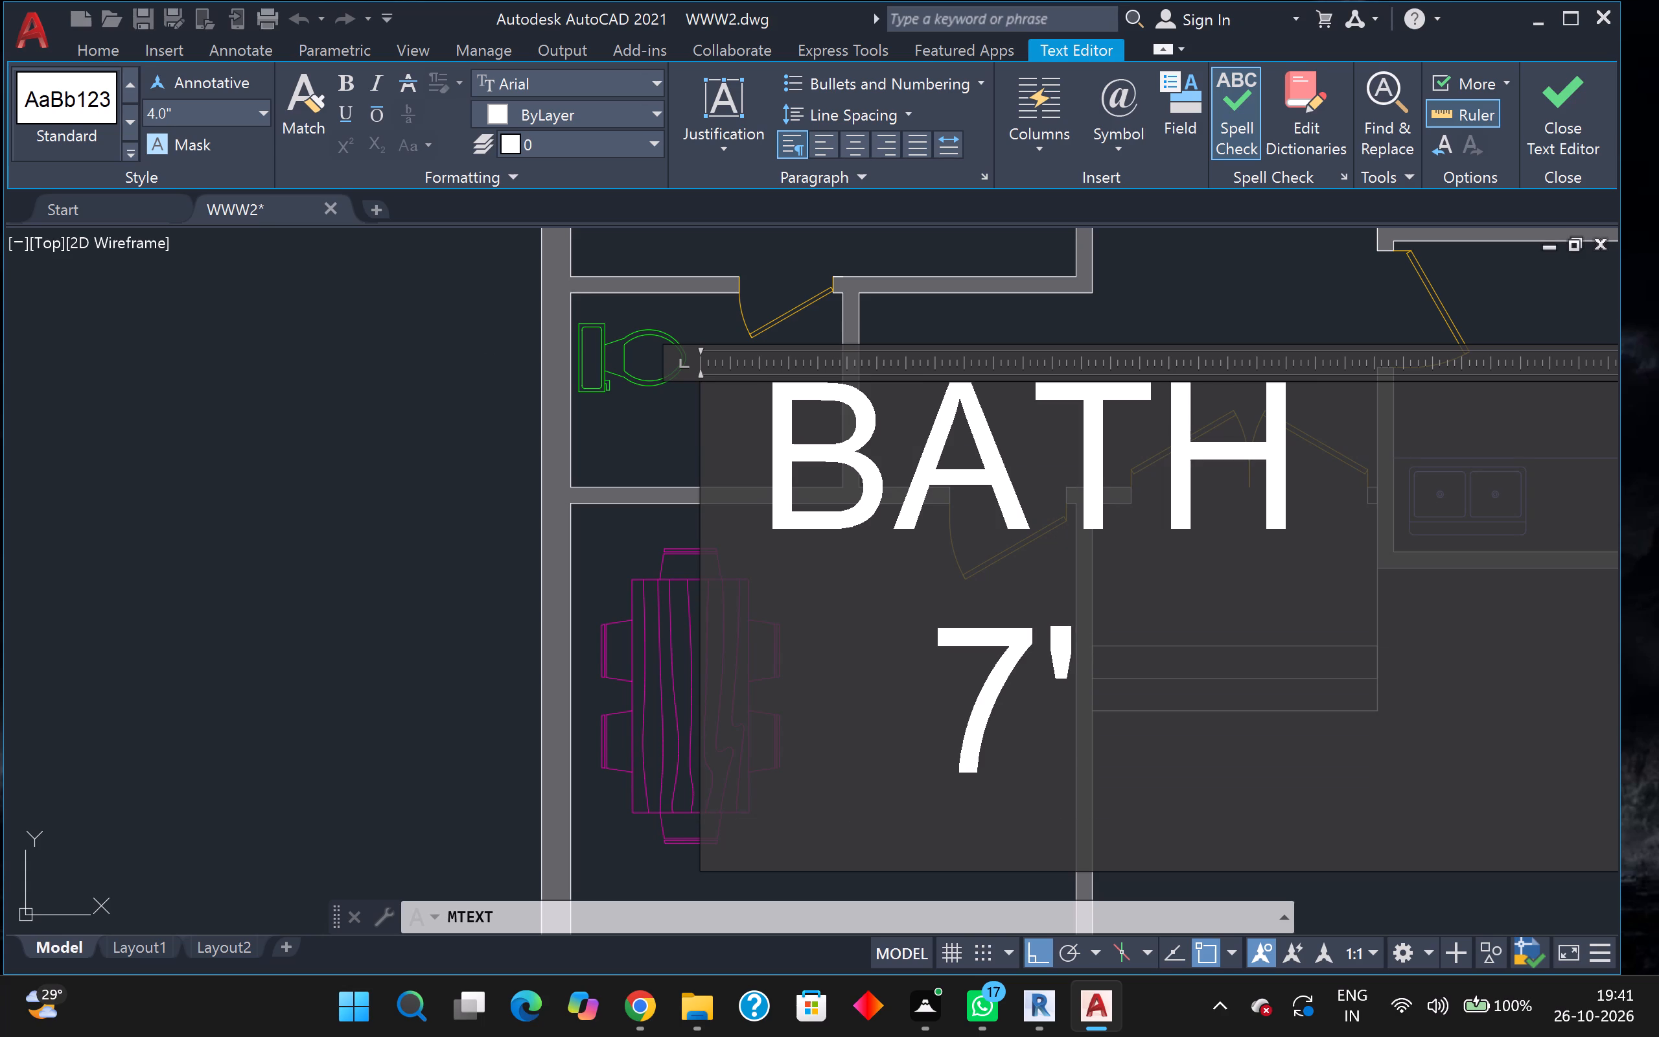
key("5")
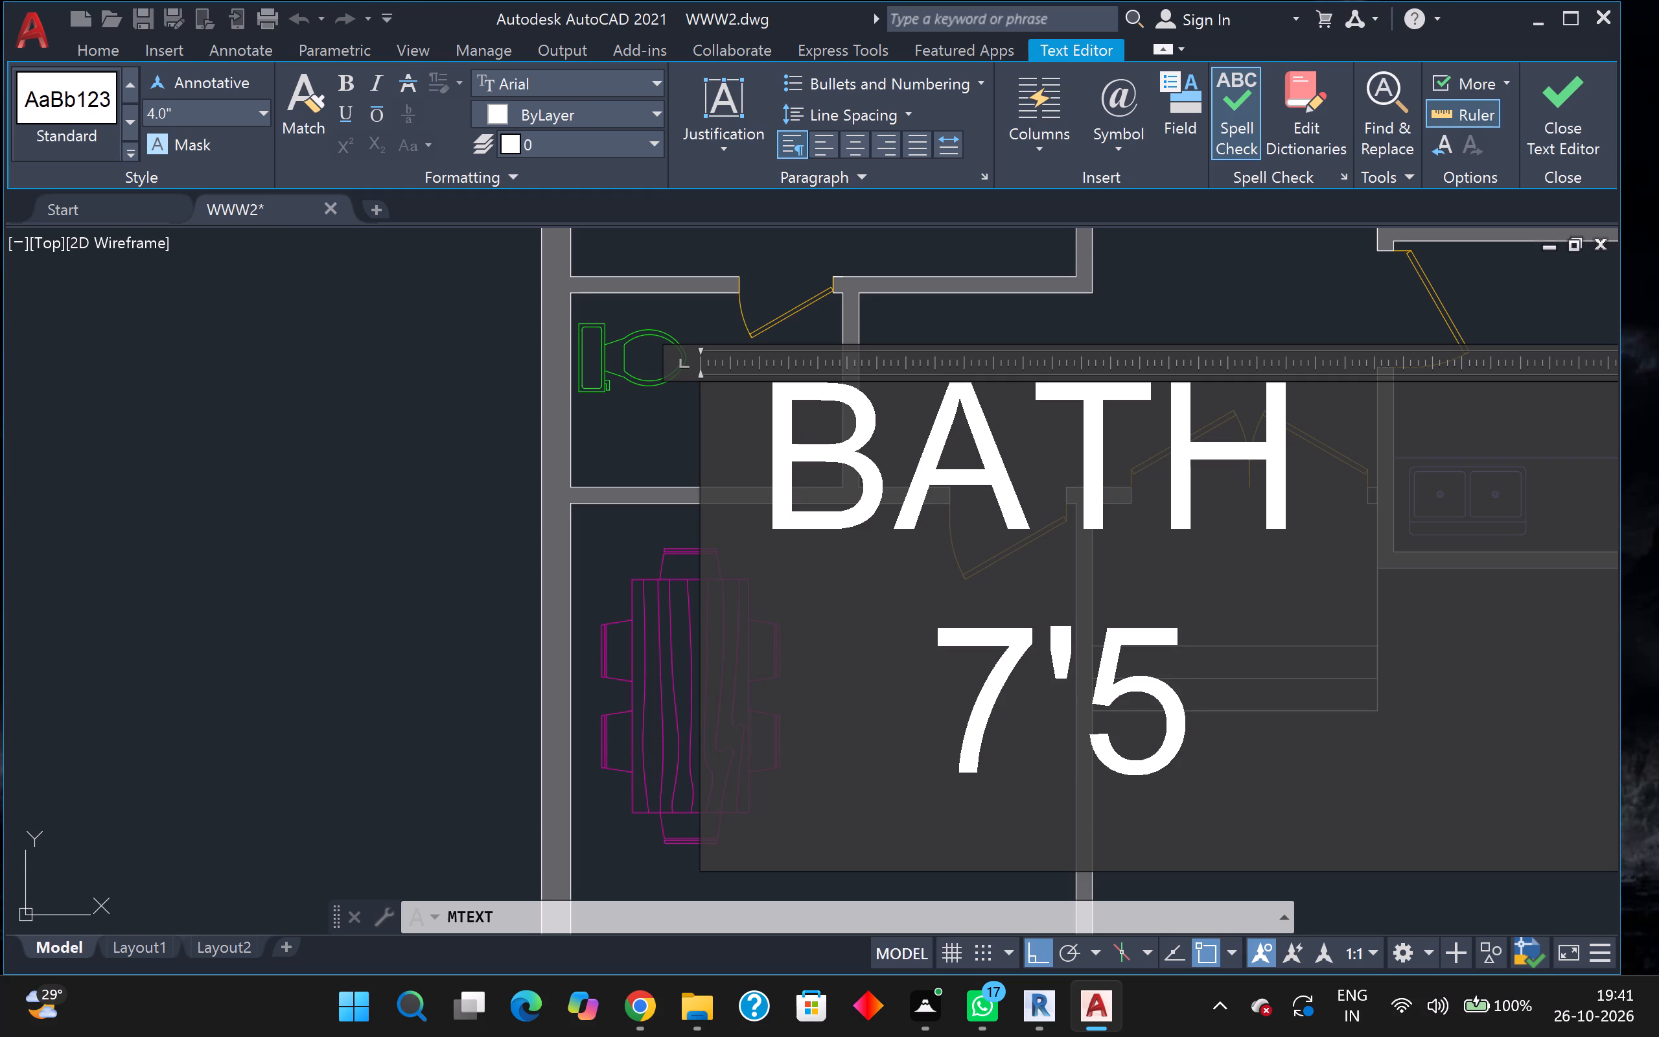
key("BackSpace")
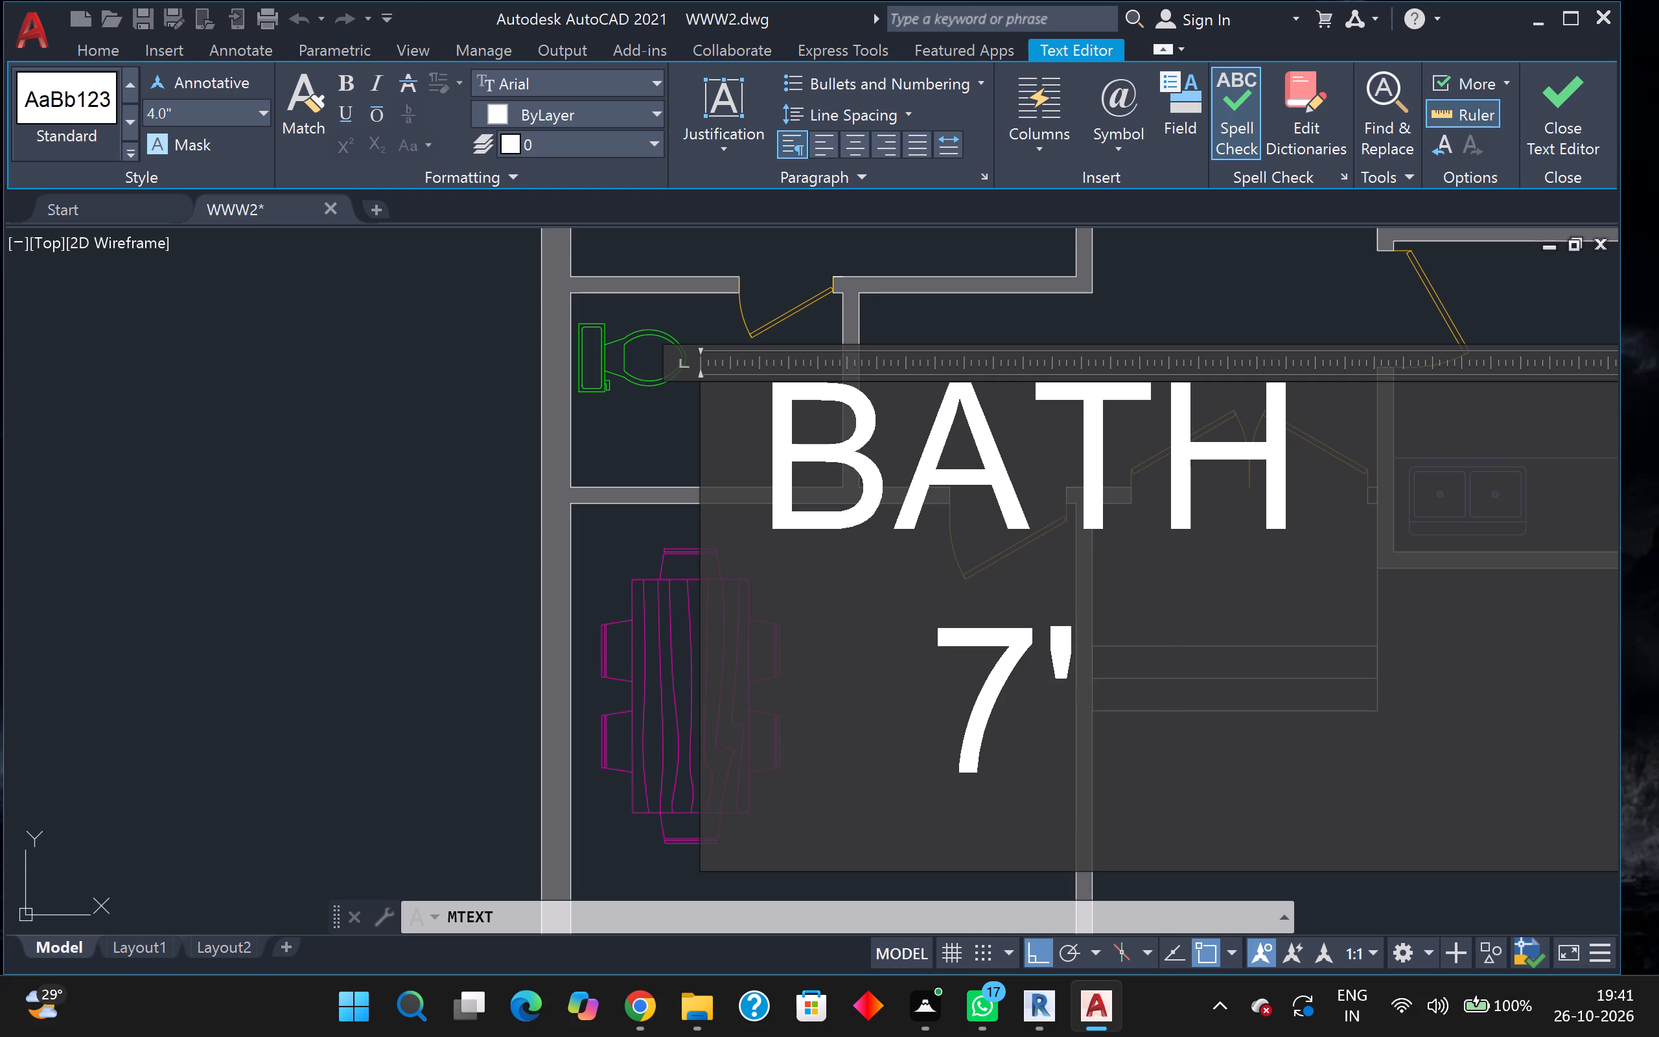
key("space")
type("X")
key("5")
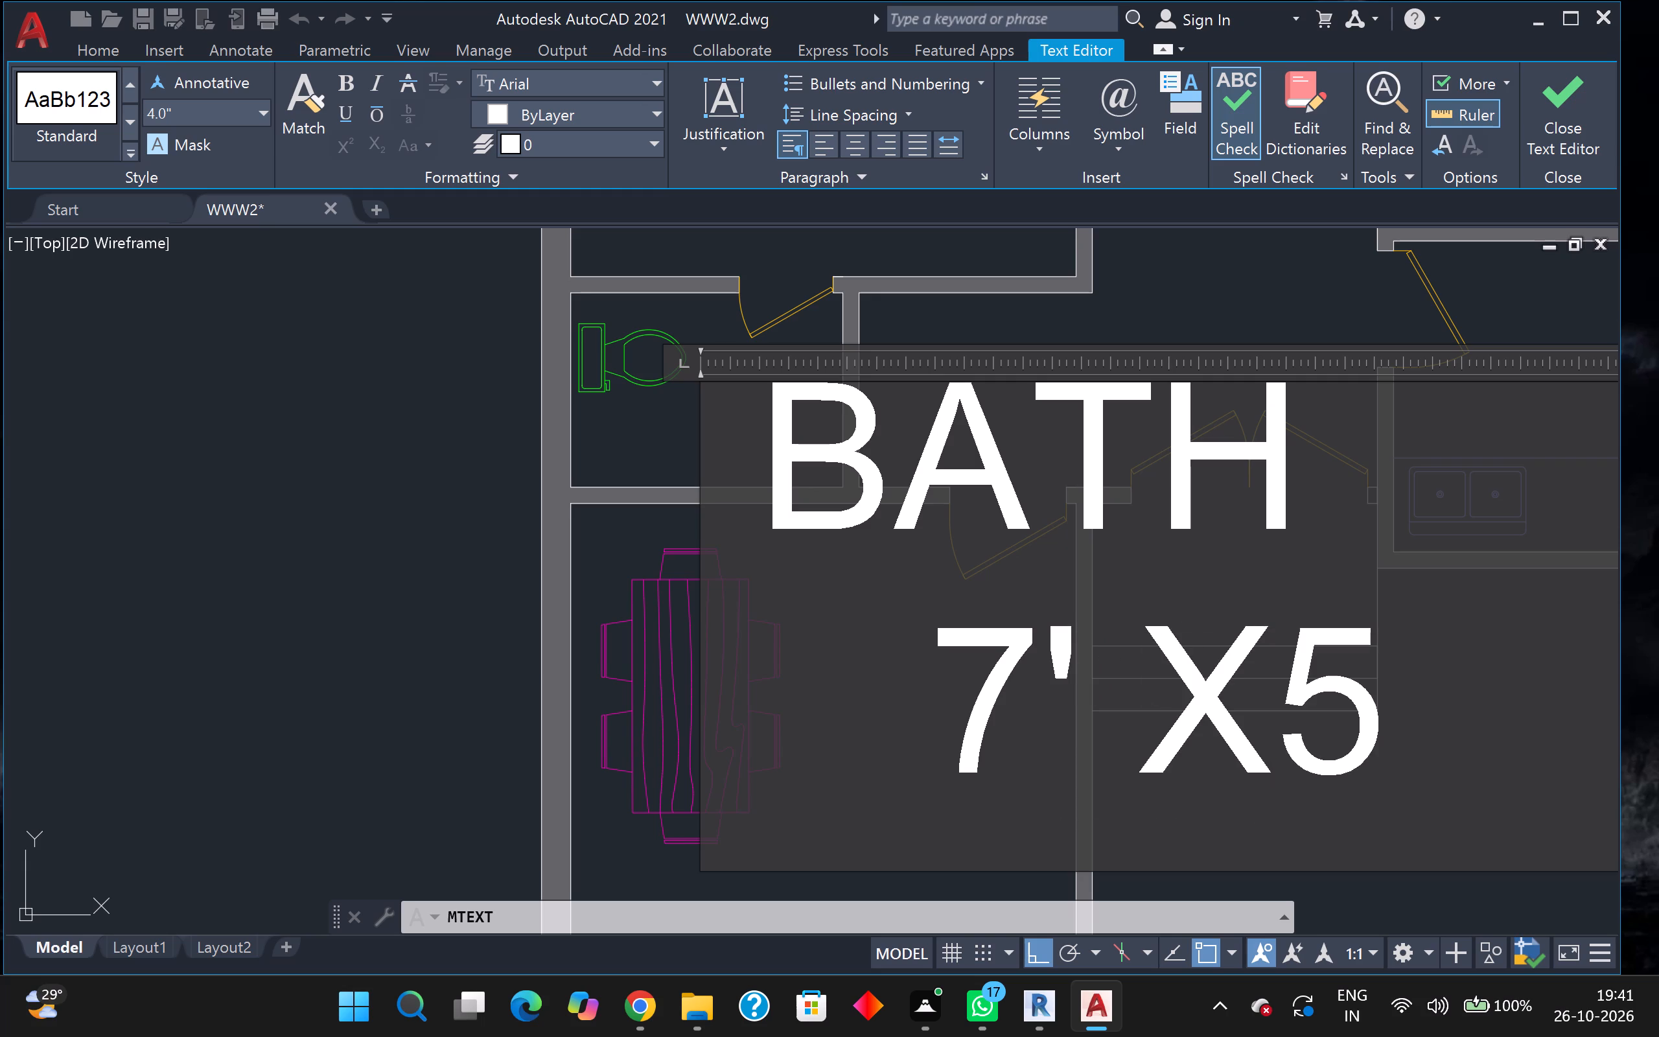
key("BackSpace")
key("space")
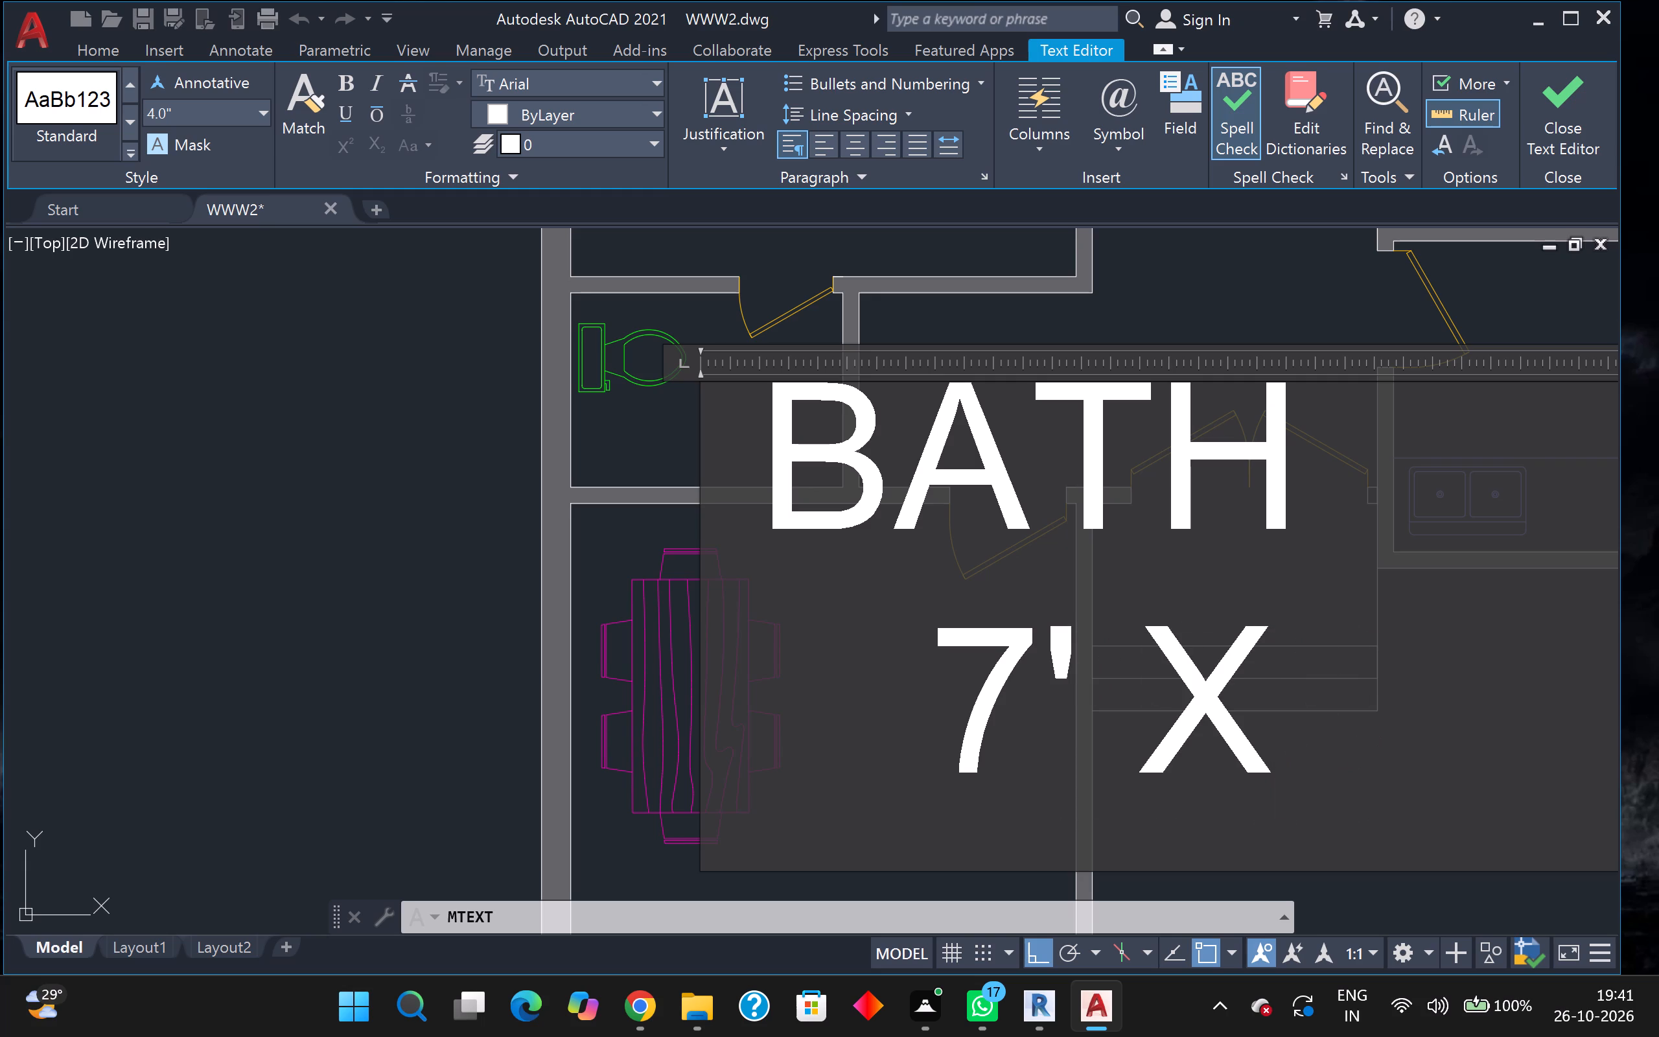
type("5")
key("apostrophe")
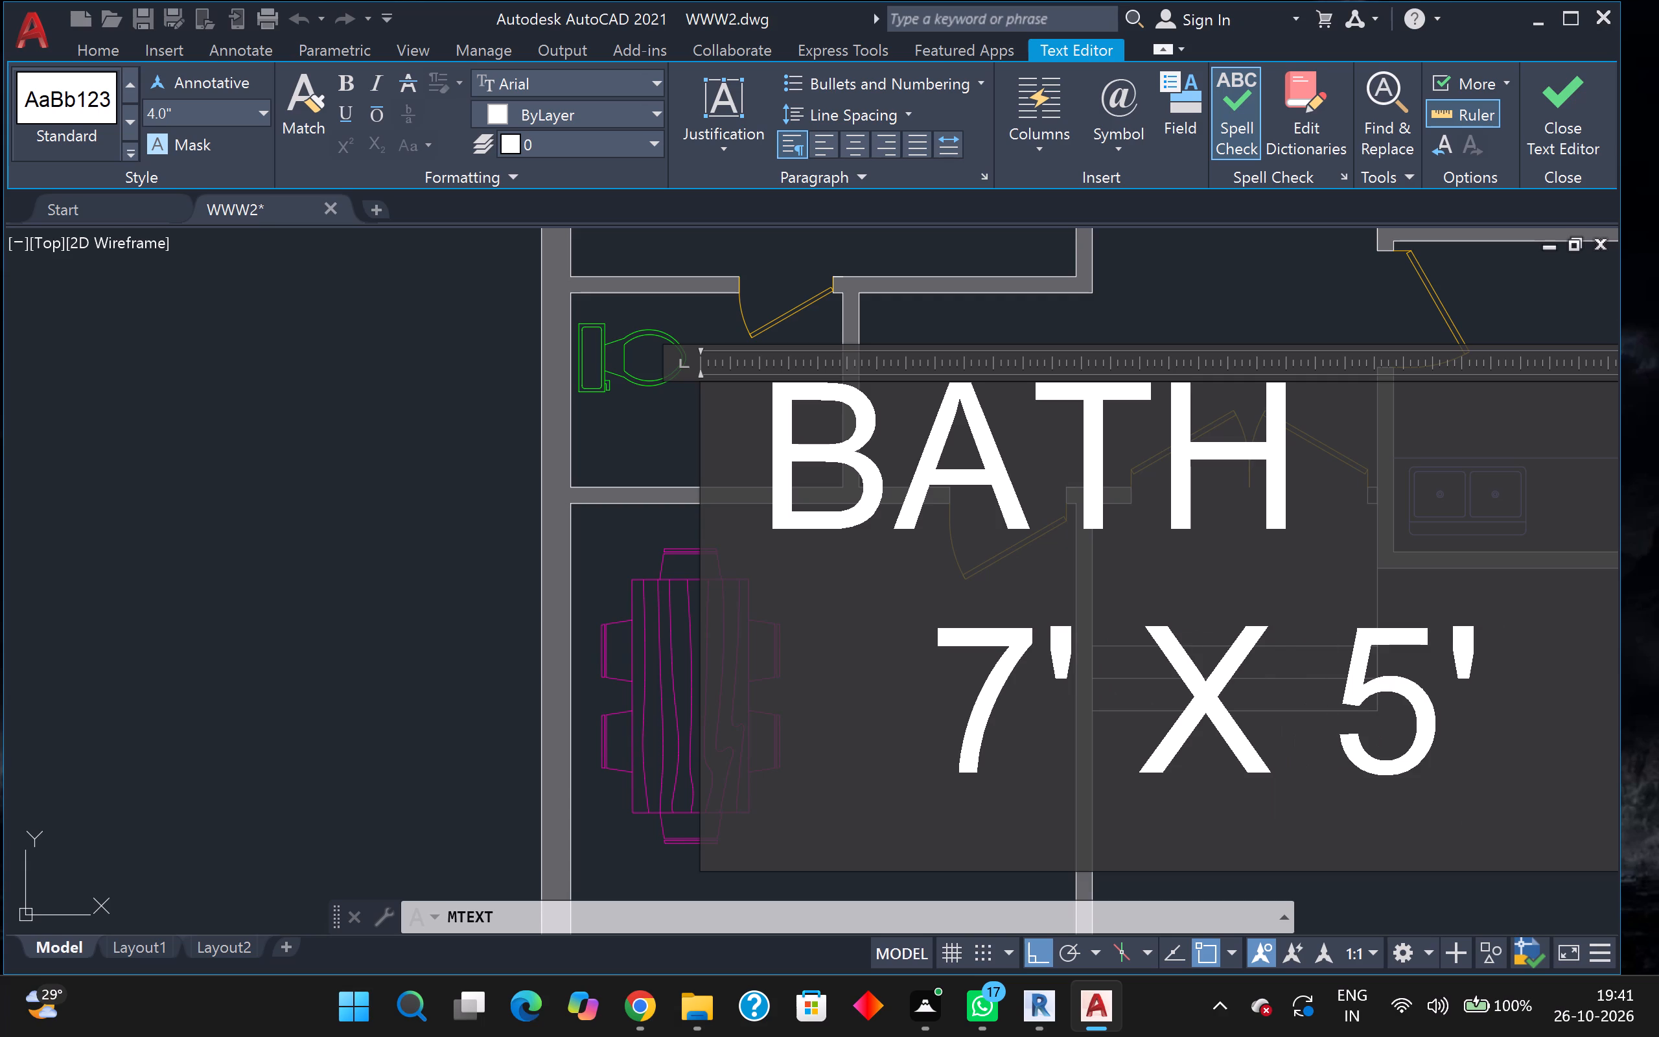
scroll(877, 600, "down", 2)
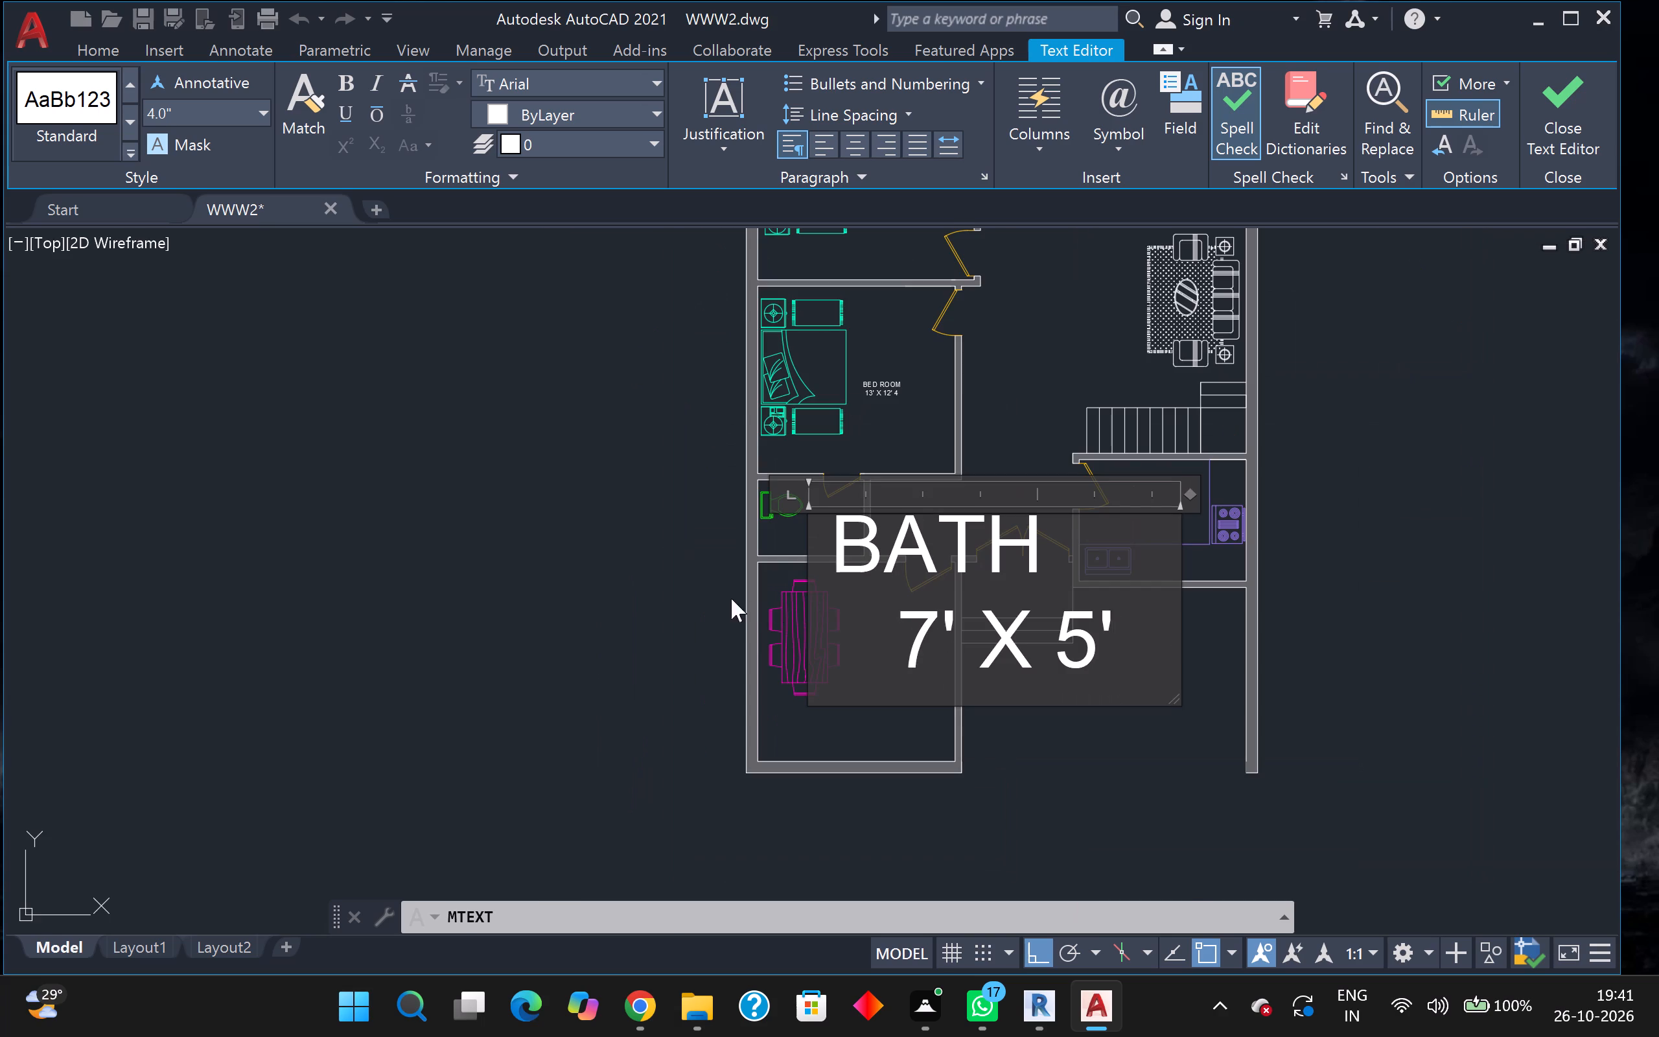
left_click(731, 598)
Copy the bathroom's BATH label into the room with the dining table, placing it beside the table with Ortho off.
scroll(816, 566, "up", 1)
scroll(816, 566, "down", 1)
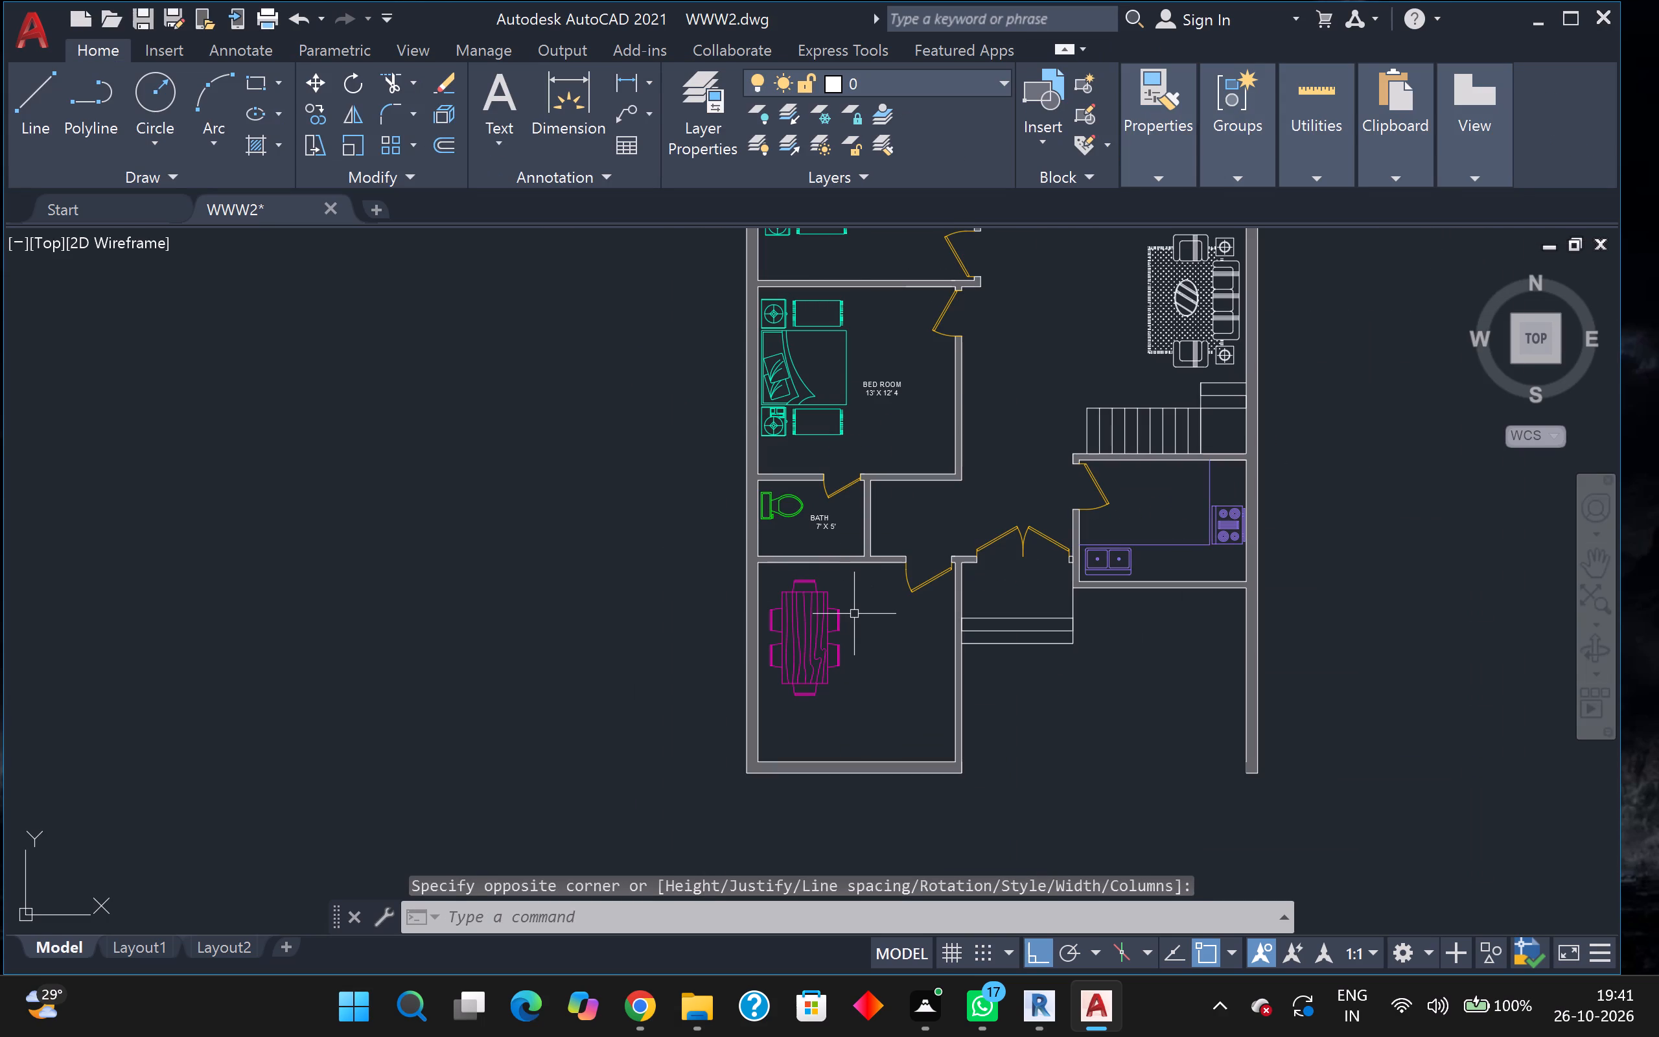
middle_click(854, 612)
scroll(820, 549, "up", 2)
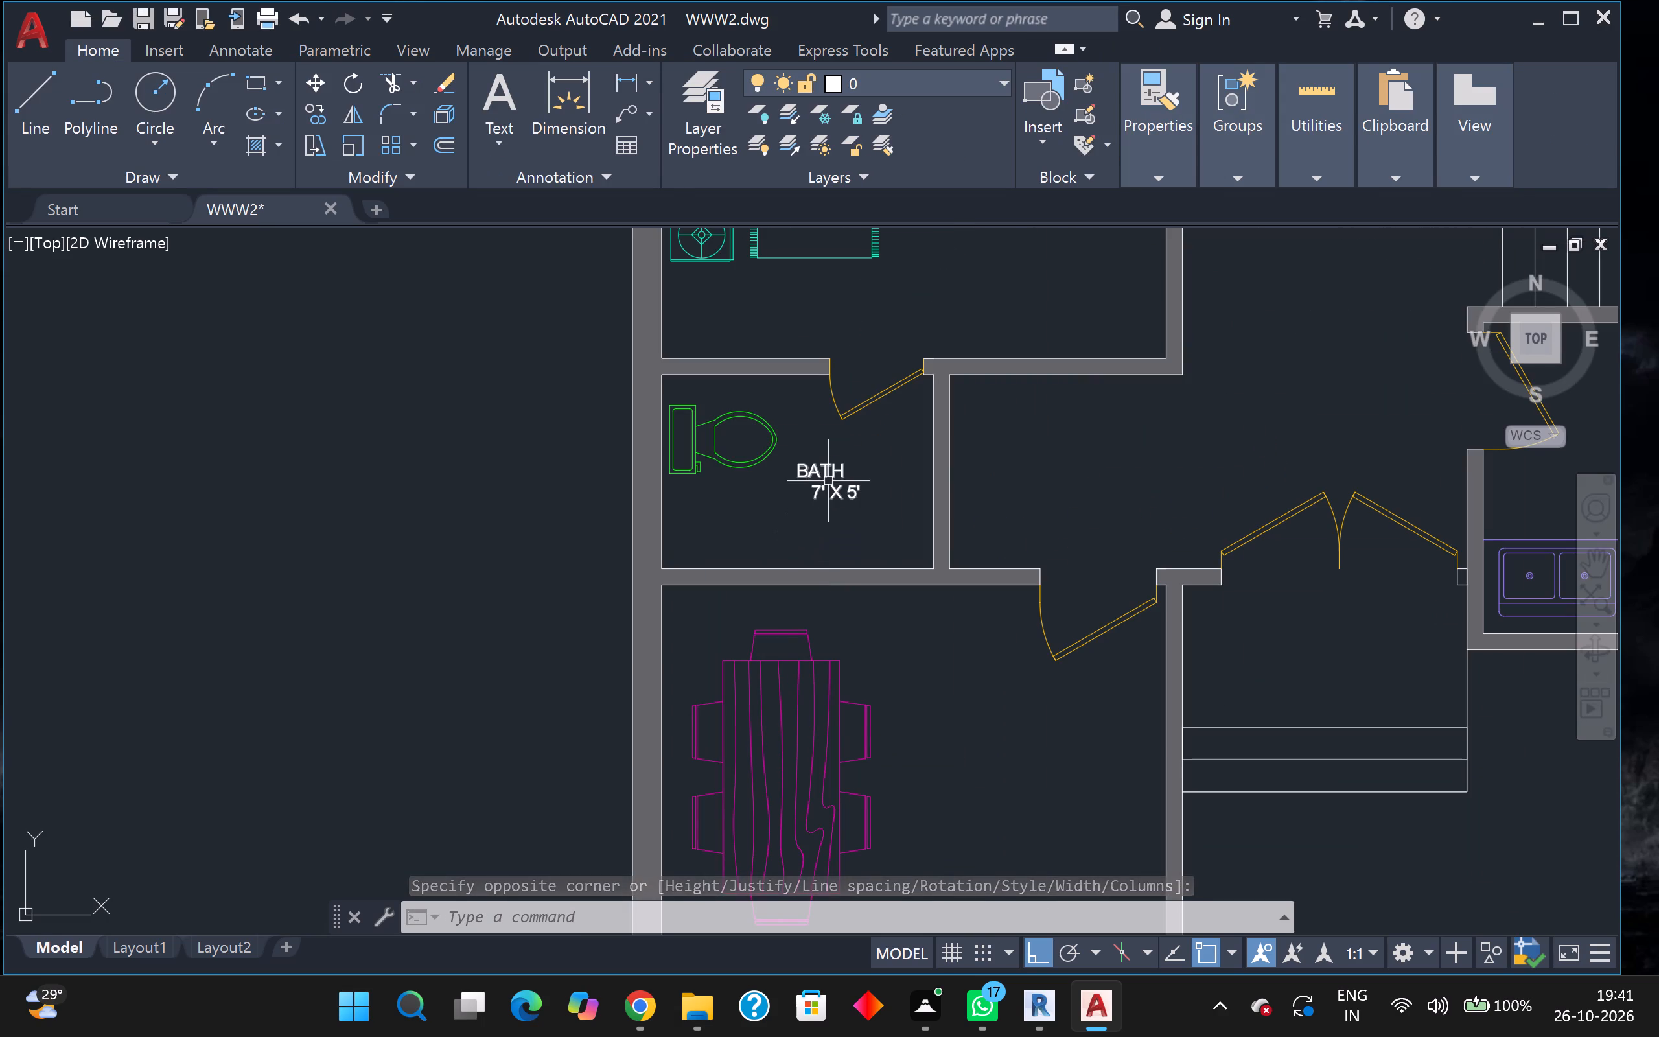
left_click(828, 481)
key("c")
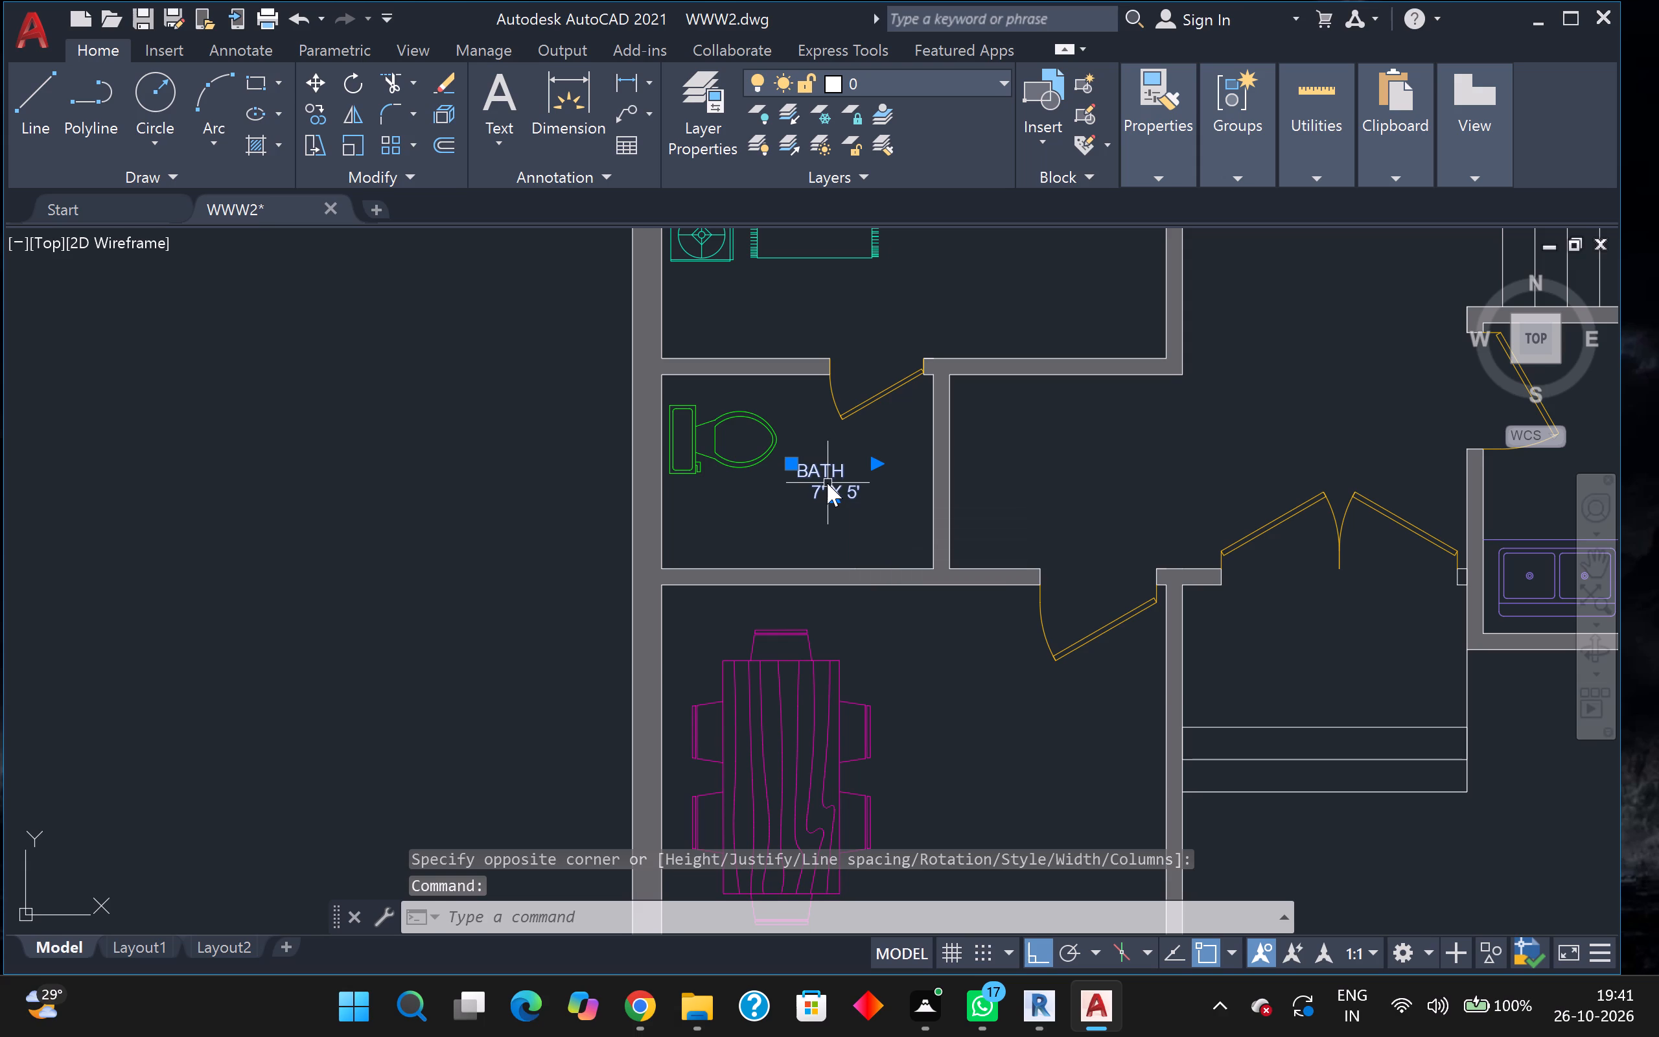
key("o")
key("Return")
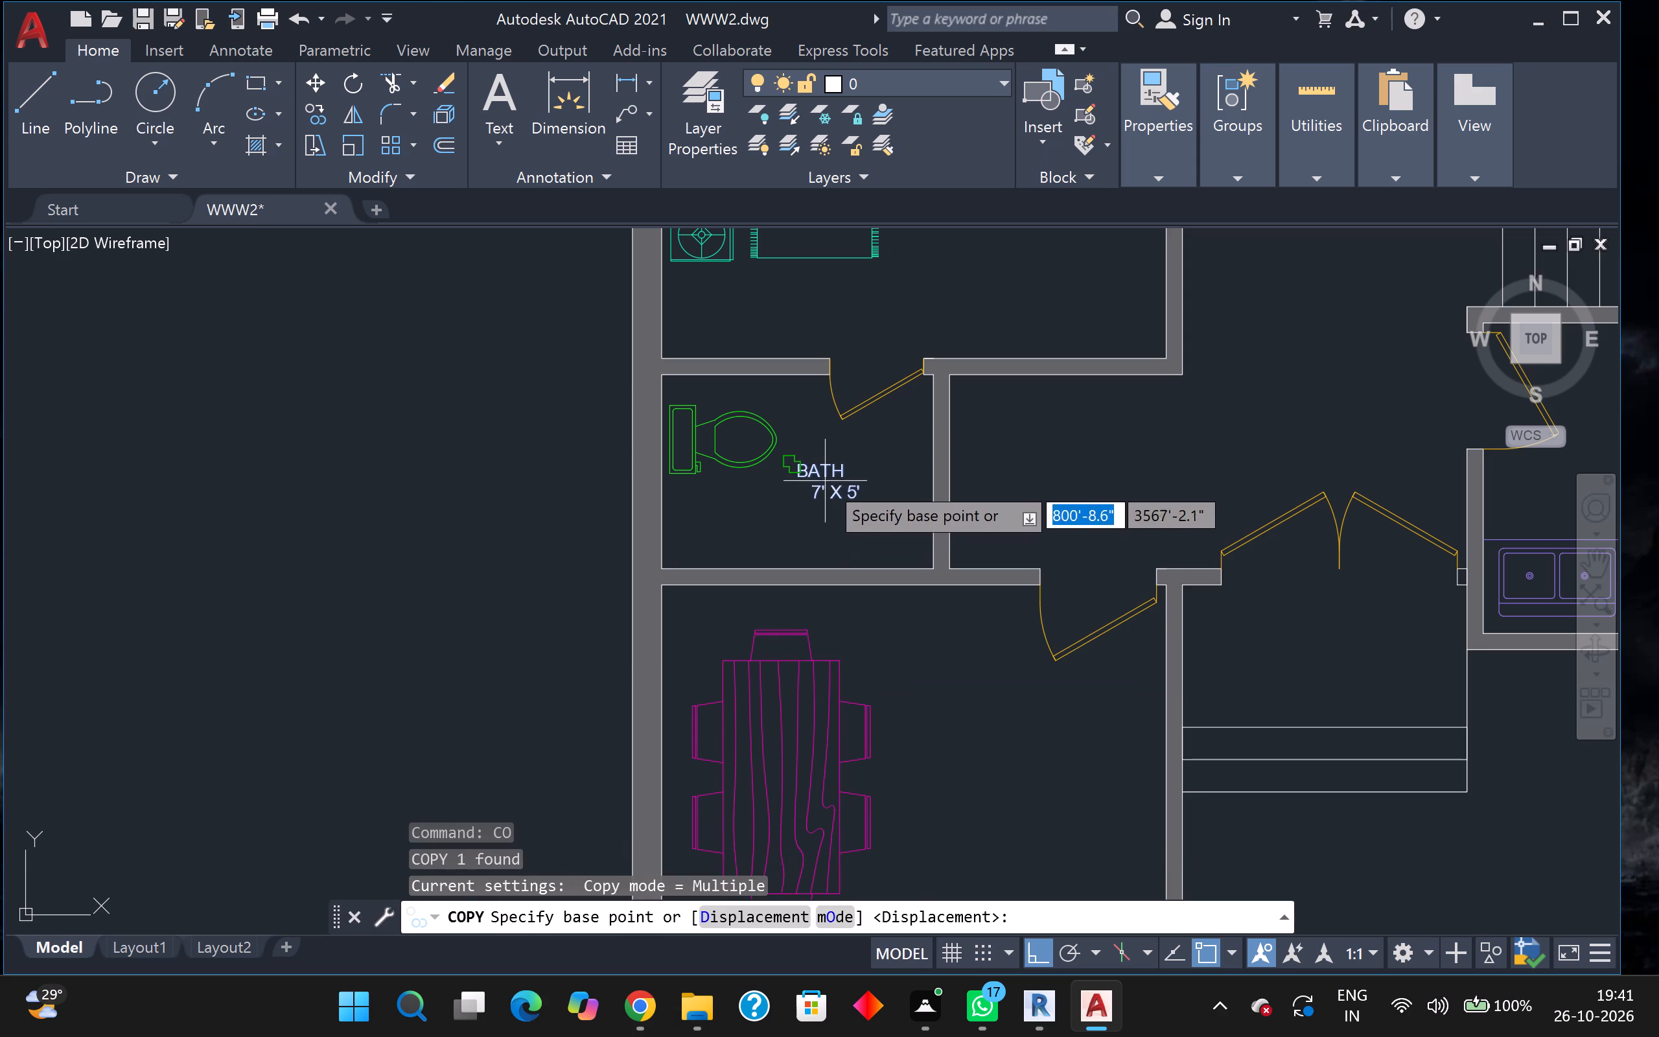
left_click(825, 481)
middle_click_drag(965, 746, 911, 708)
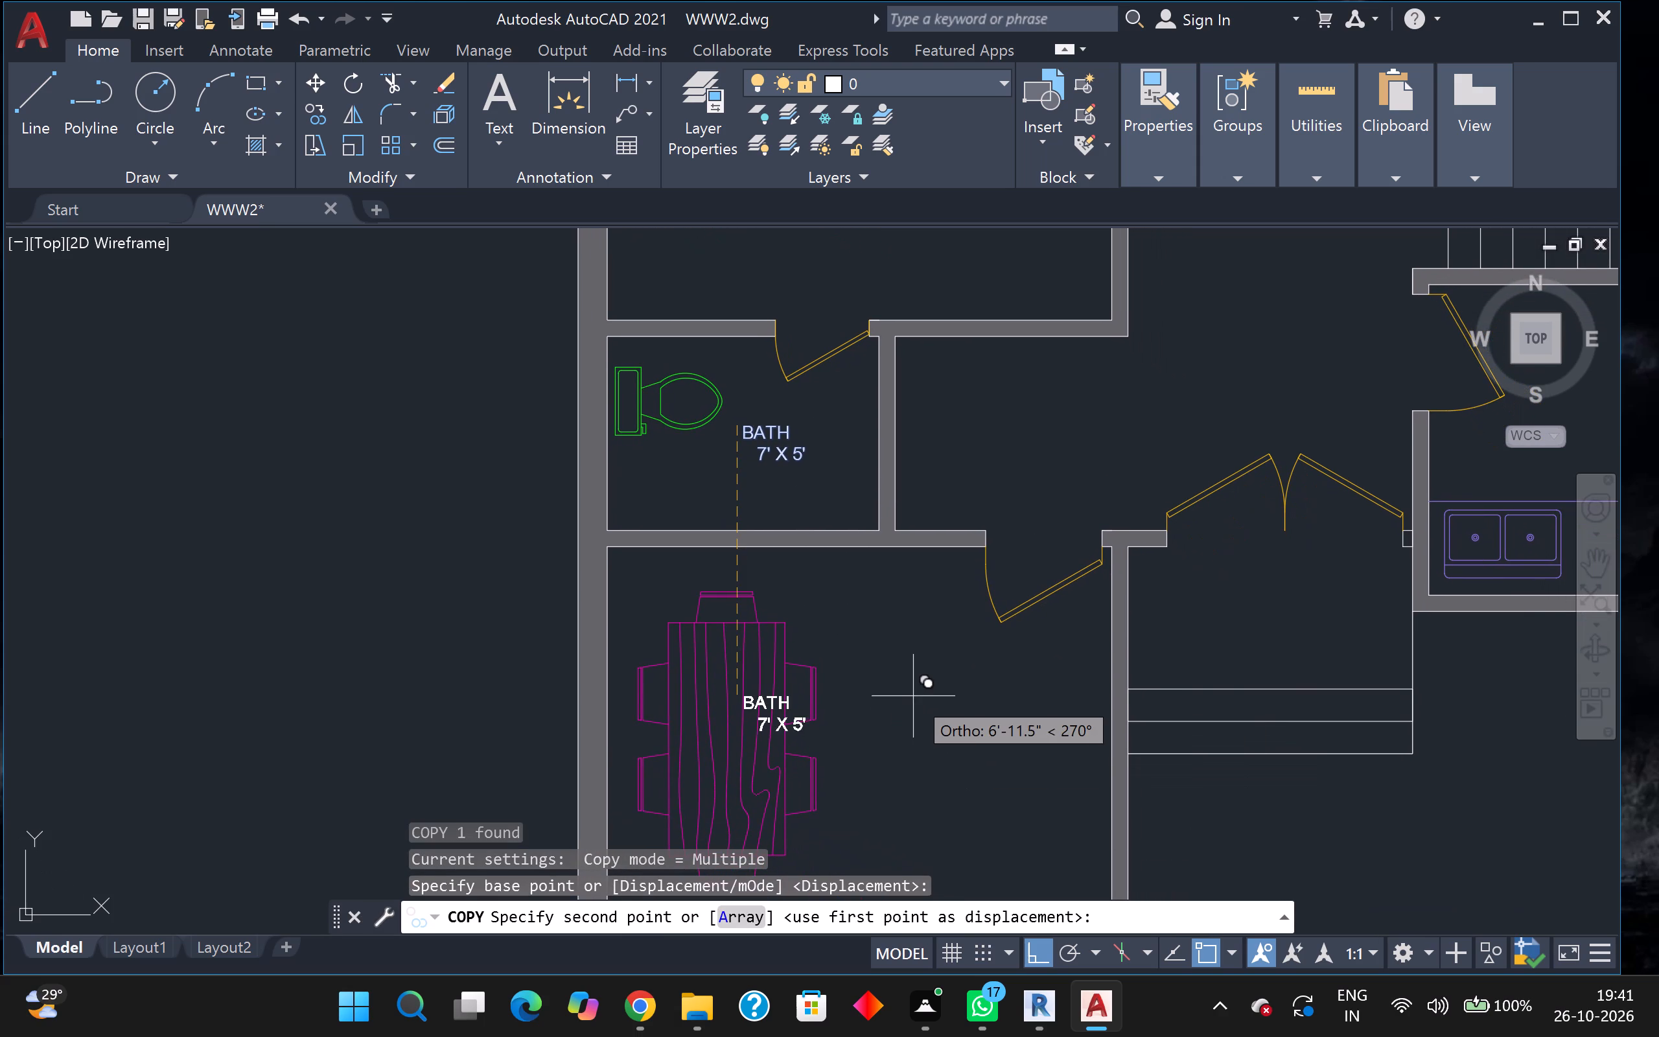
key("F8")
left_click(950, 737)
key("Escape")
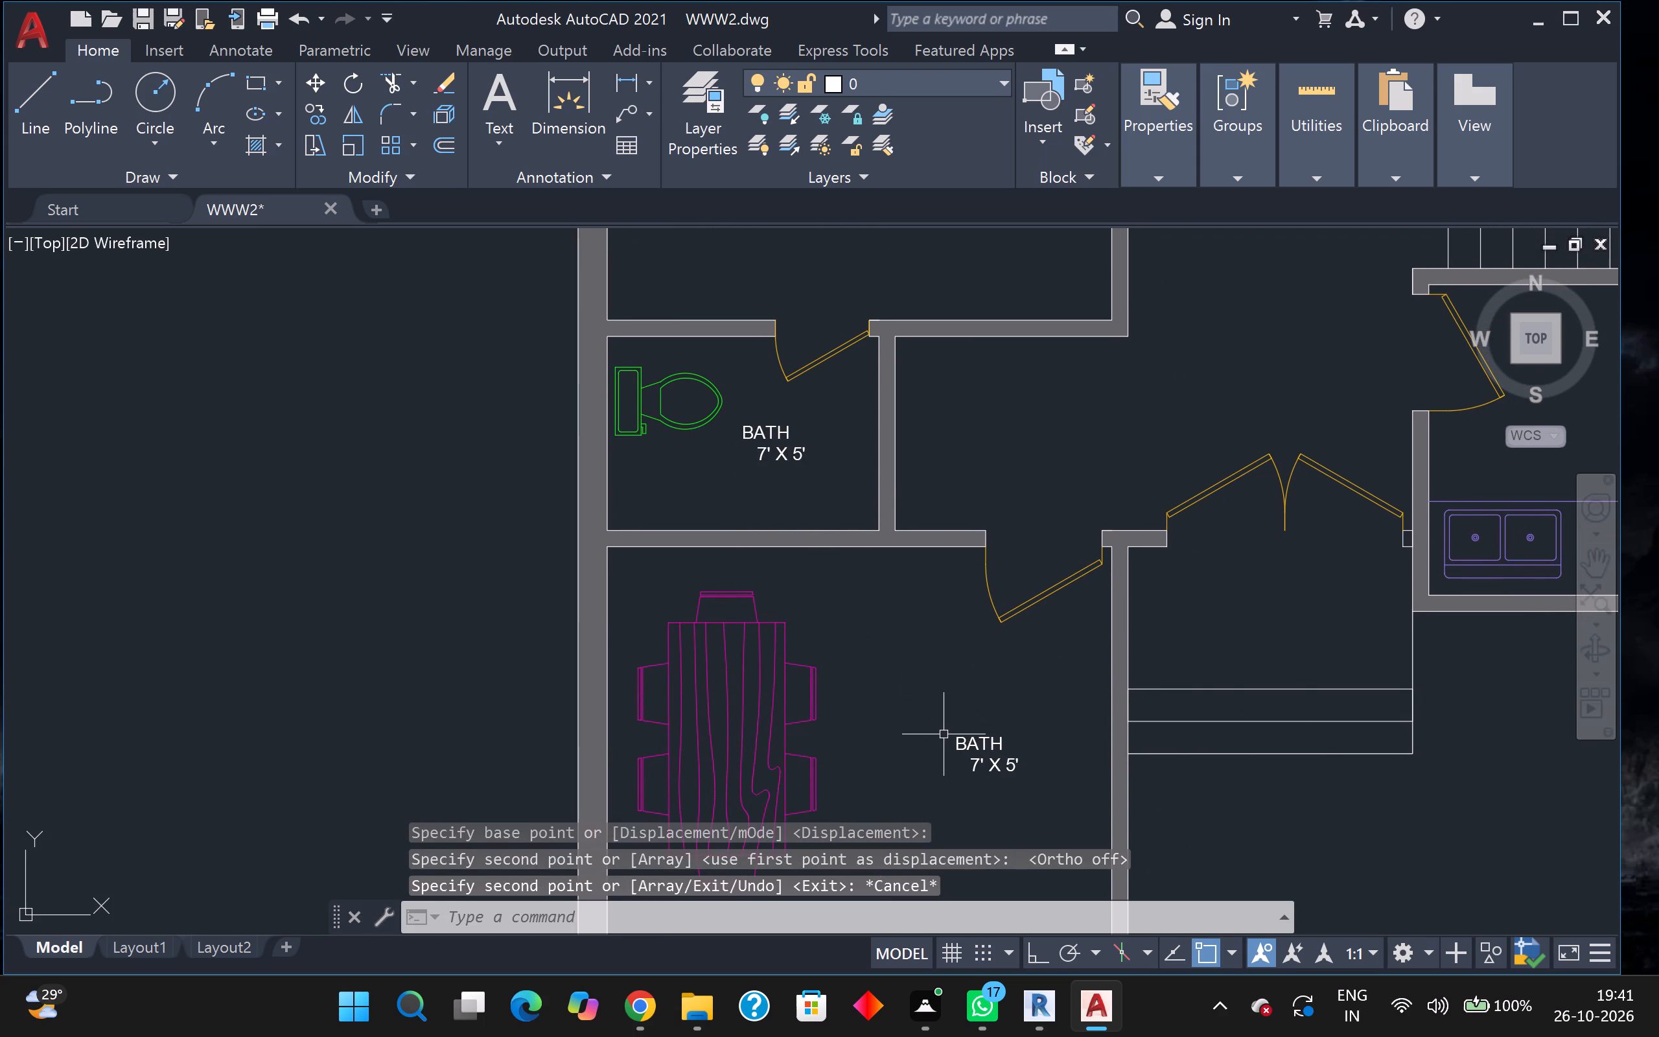
key("Escape")
Open the copied label beside the dining table for text editing.
scroll(944, 734, "up", 1)
scroll(944, 734, "down", 1)
middle_click_drag(962, 741, 947, 554)
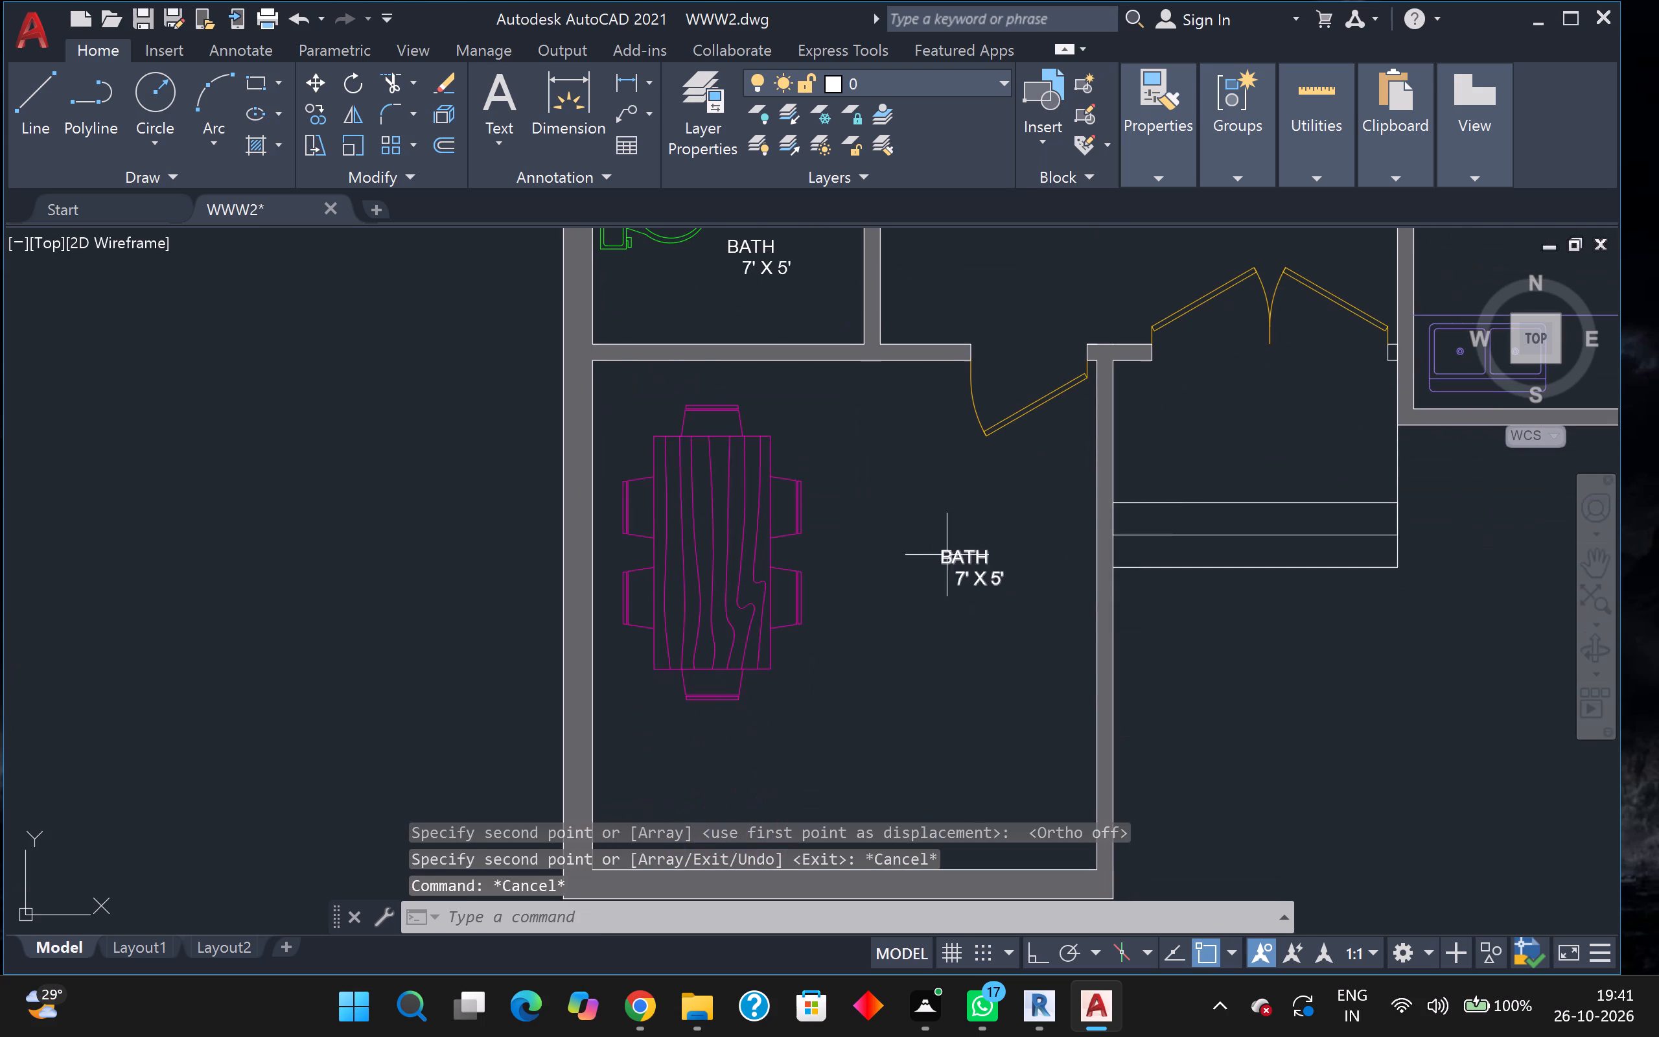
double_click(964, 556)
scroll(964, 558, "up", 3)
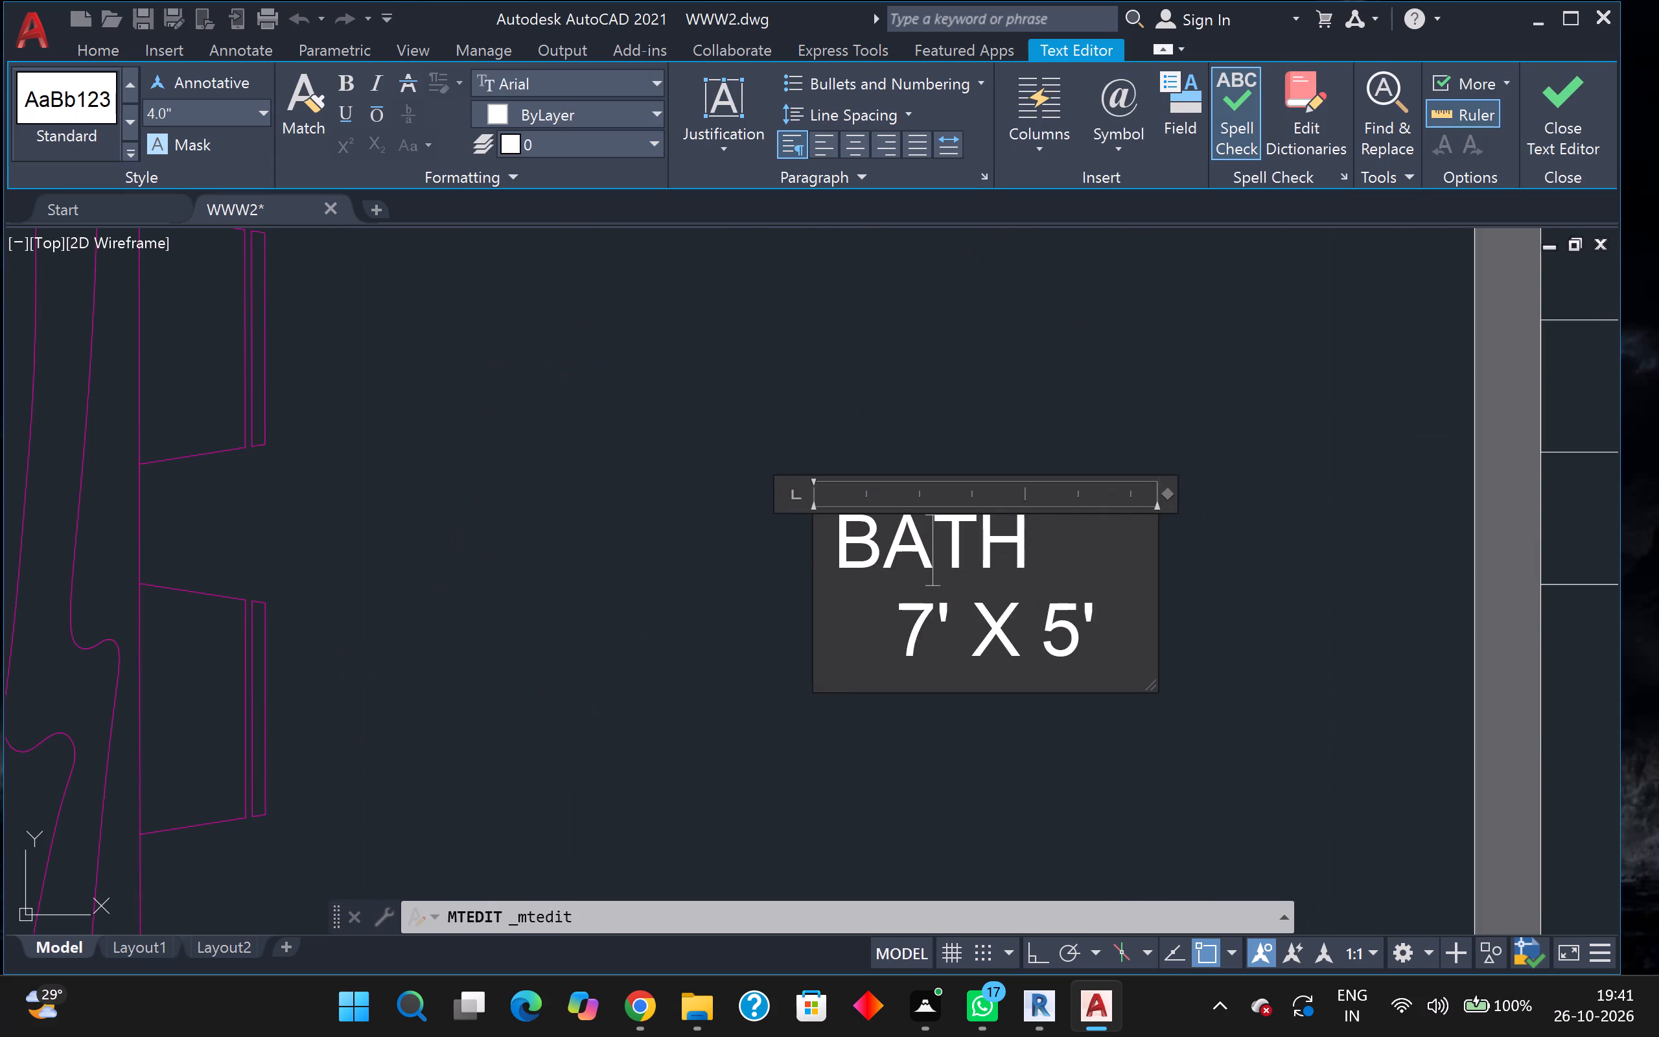
scroll(984, 569, "up", 1)
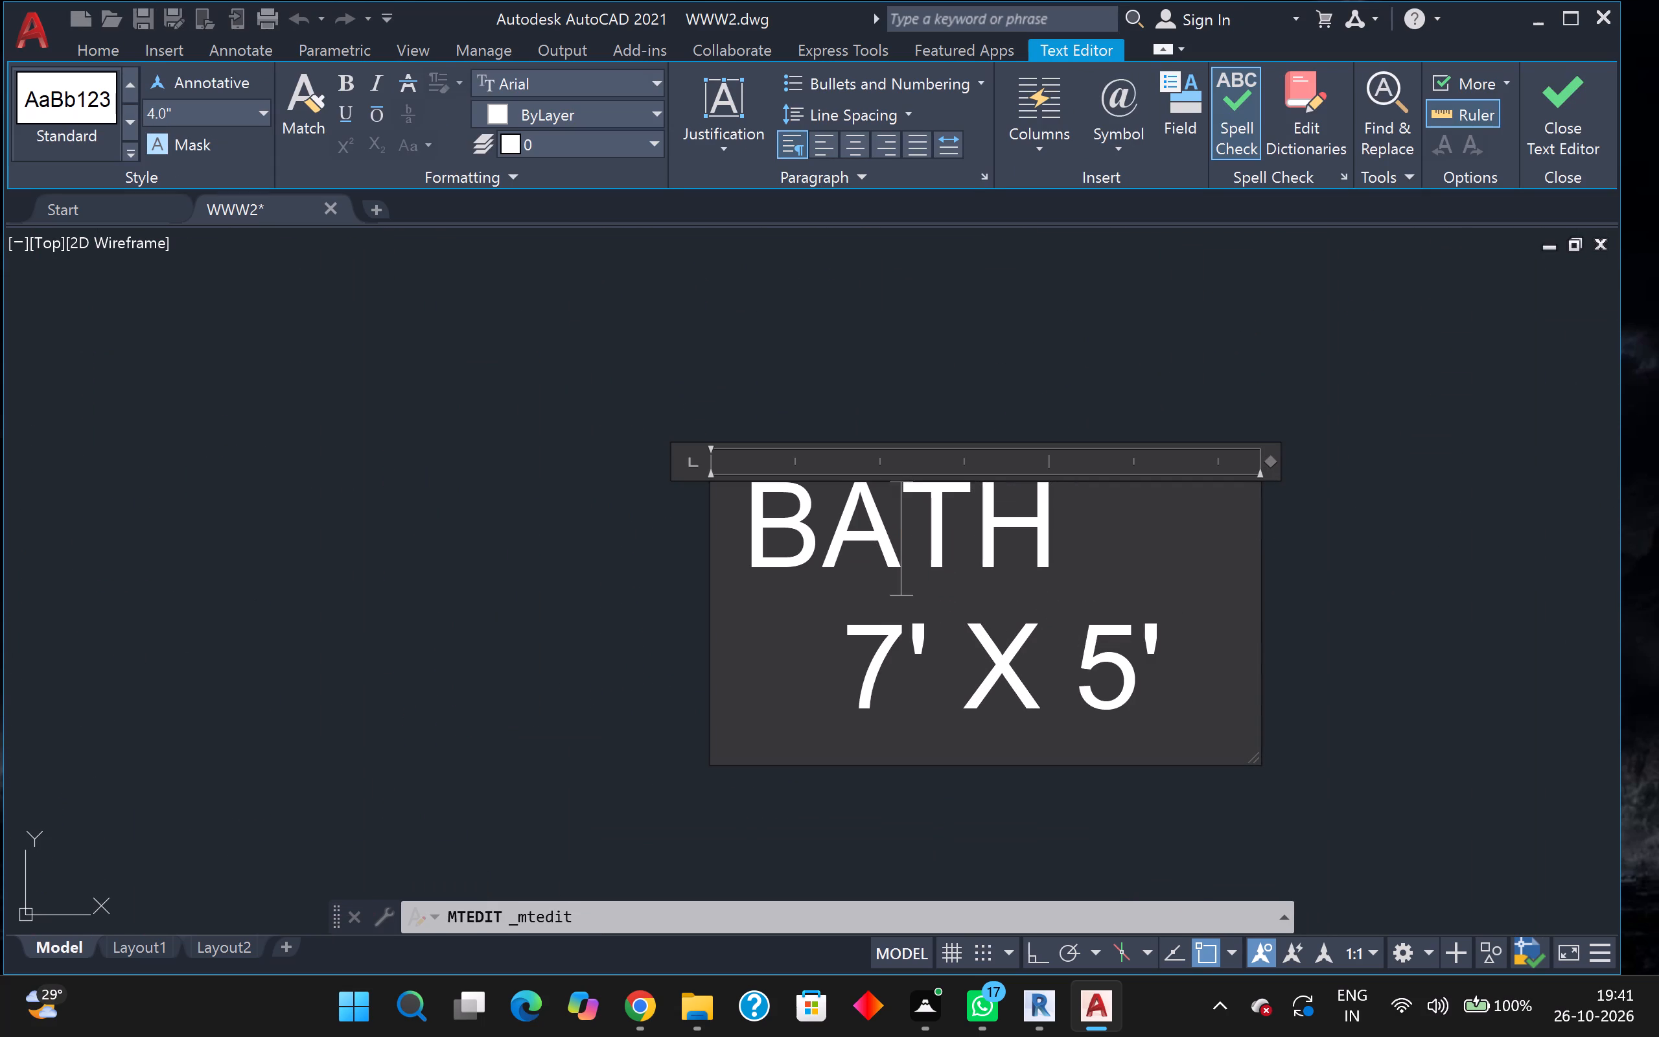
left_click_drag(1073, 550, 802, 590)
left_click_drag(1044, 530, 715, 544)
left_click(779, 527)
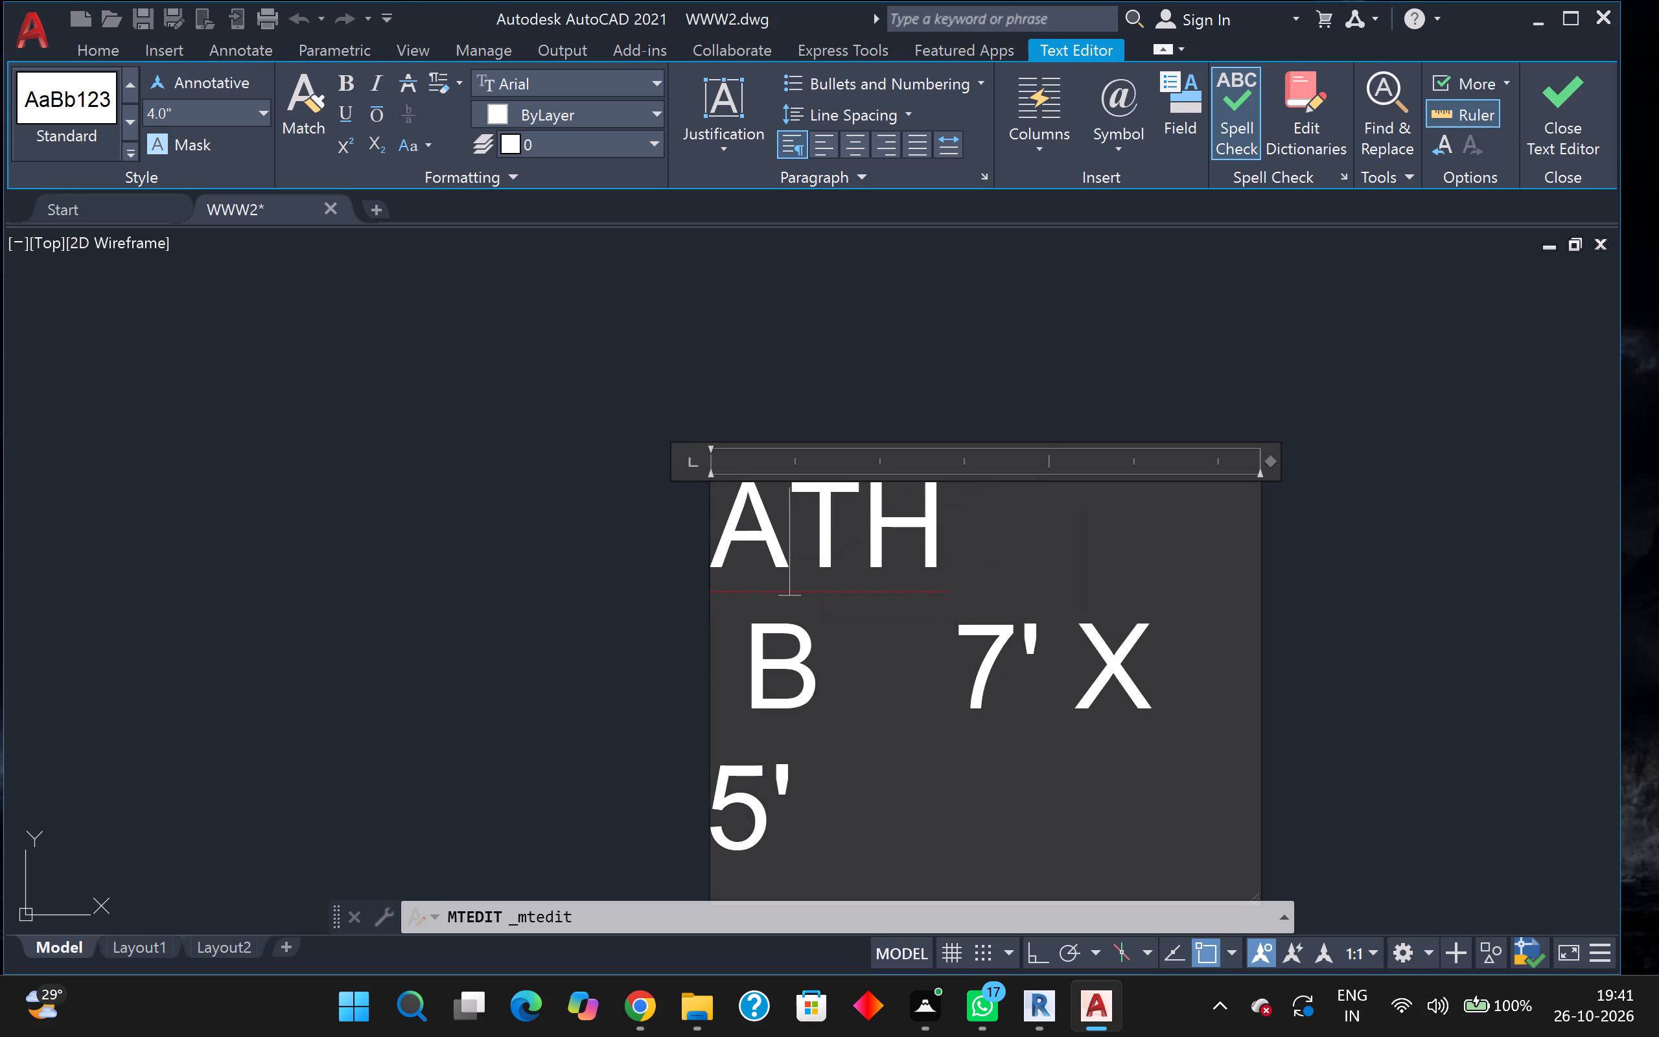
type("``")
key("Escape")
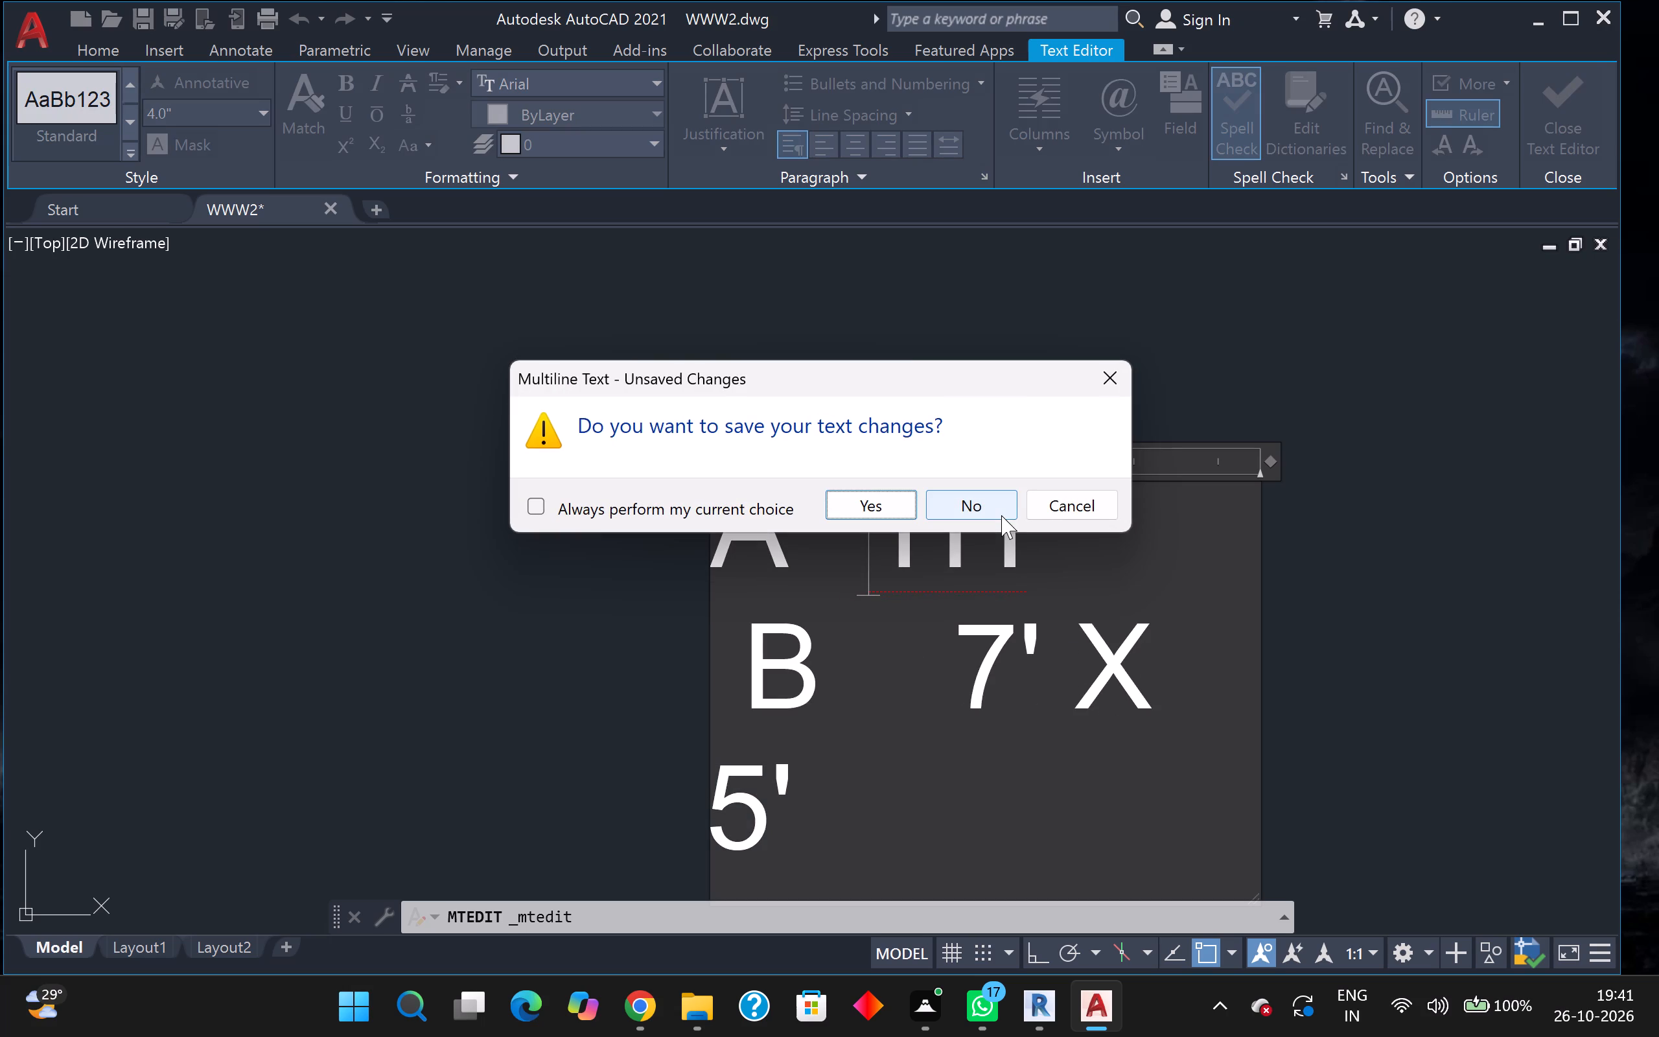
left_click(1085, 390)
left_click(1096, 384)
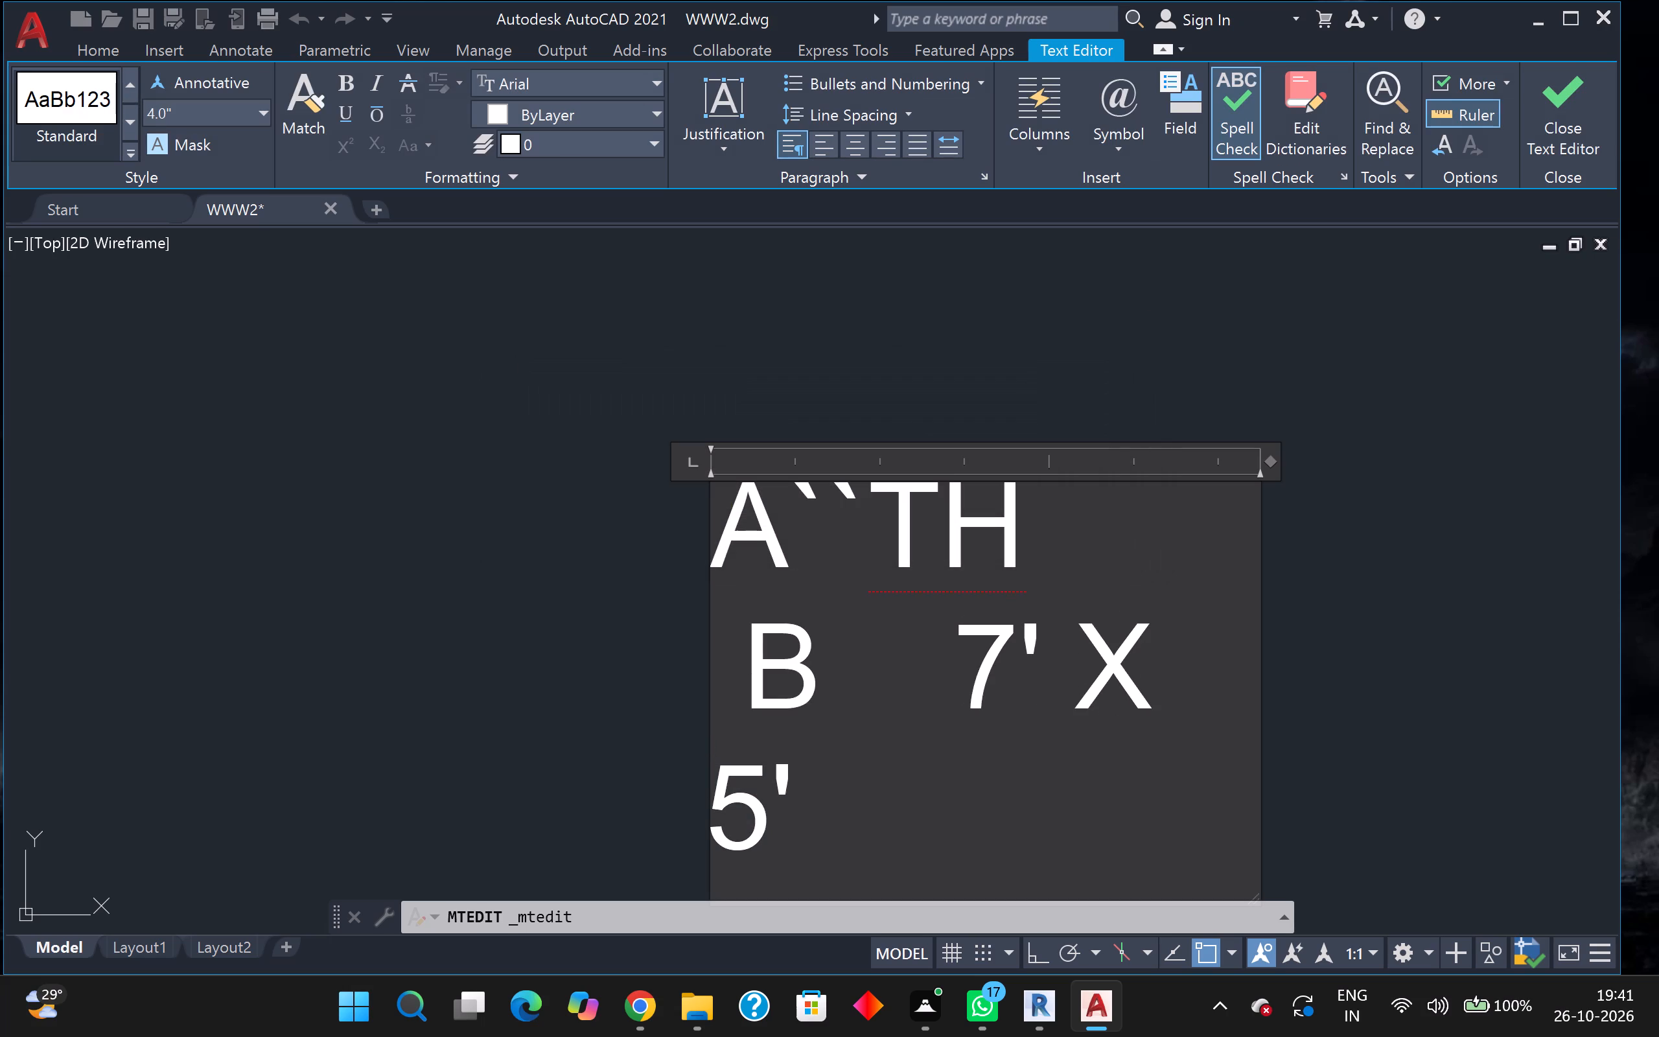
Clear the name BATH from the label beside the dining table and enter DRAWING as its first line.
key("BackSpace")
key("BackSpace")
key("BackSpace")
key("BackSpace")
key("BackSpace")
key("BackSpace")
left_click_drag(970, 587, 961, 594)
left_click(857, 676)
key("BackSpace")
key("BackSpace")
key("BackSpace")
key("BackSpace")
key("BackSpace")
key("BackSpace")
key("BackSpace")
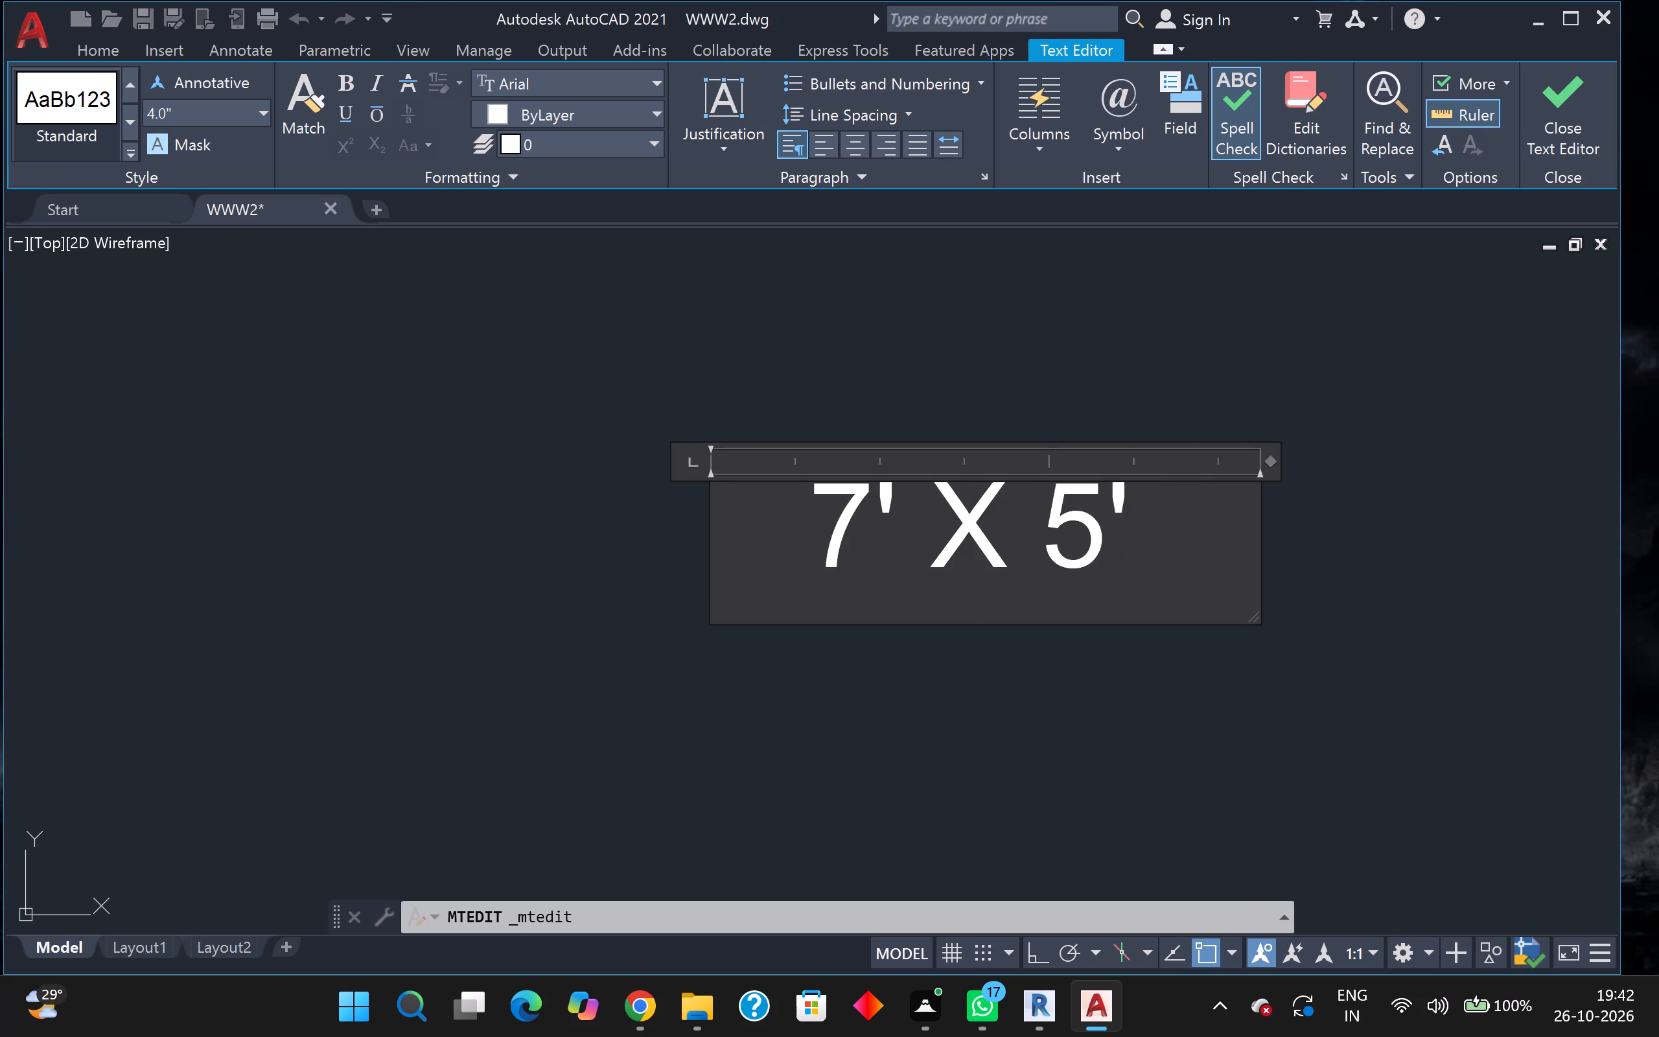
type("DRAWING")
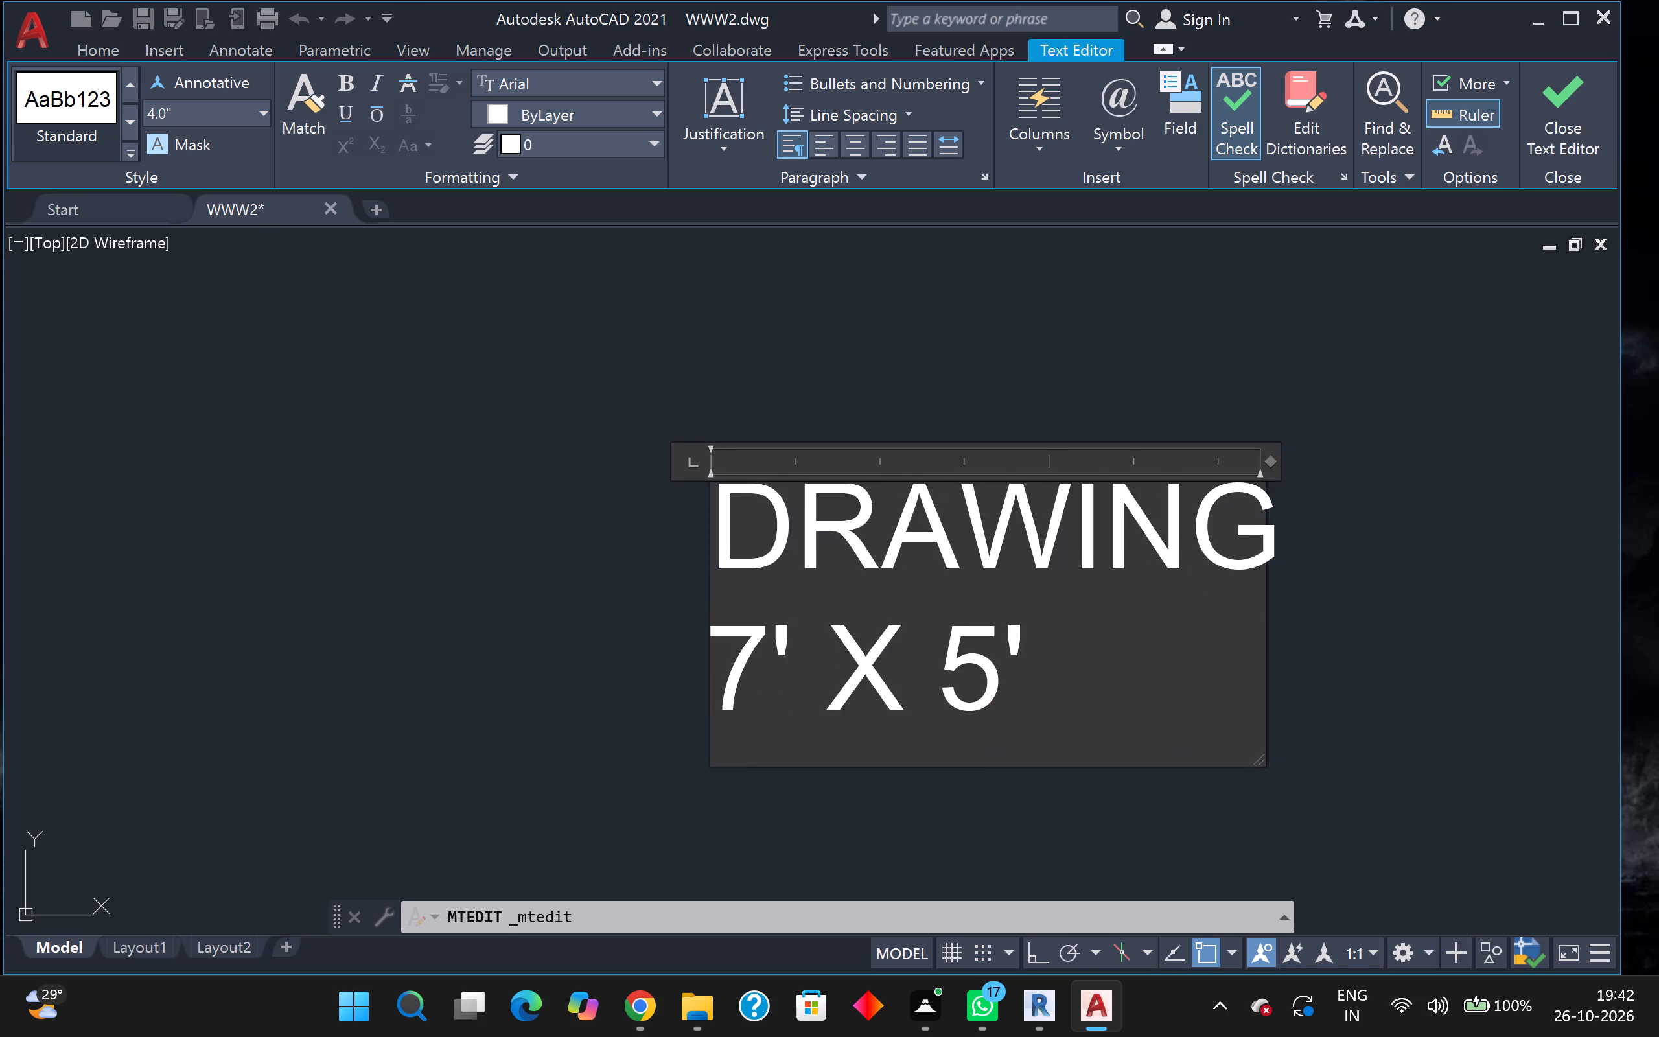
Change the first dimension in the DRAWING label's size line to 15'.
left_click(825, 670)
left_click(799, 674)
key("BackSpace")
key("BackSpace")
key("space")
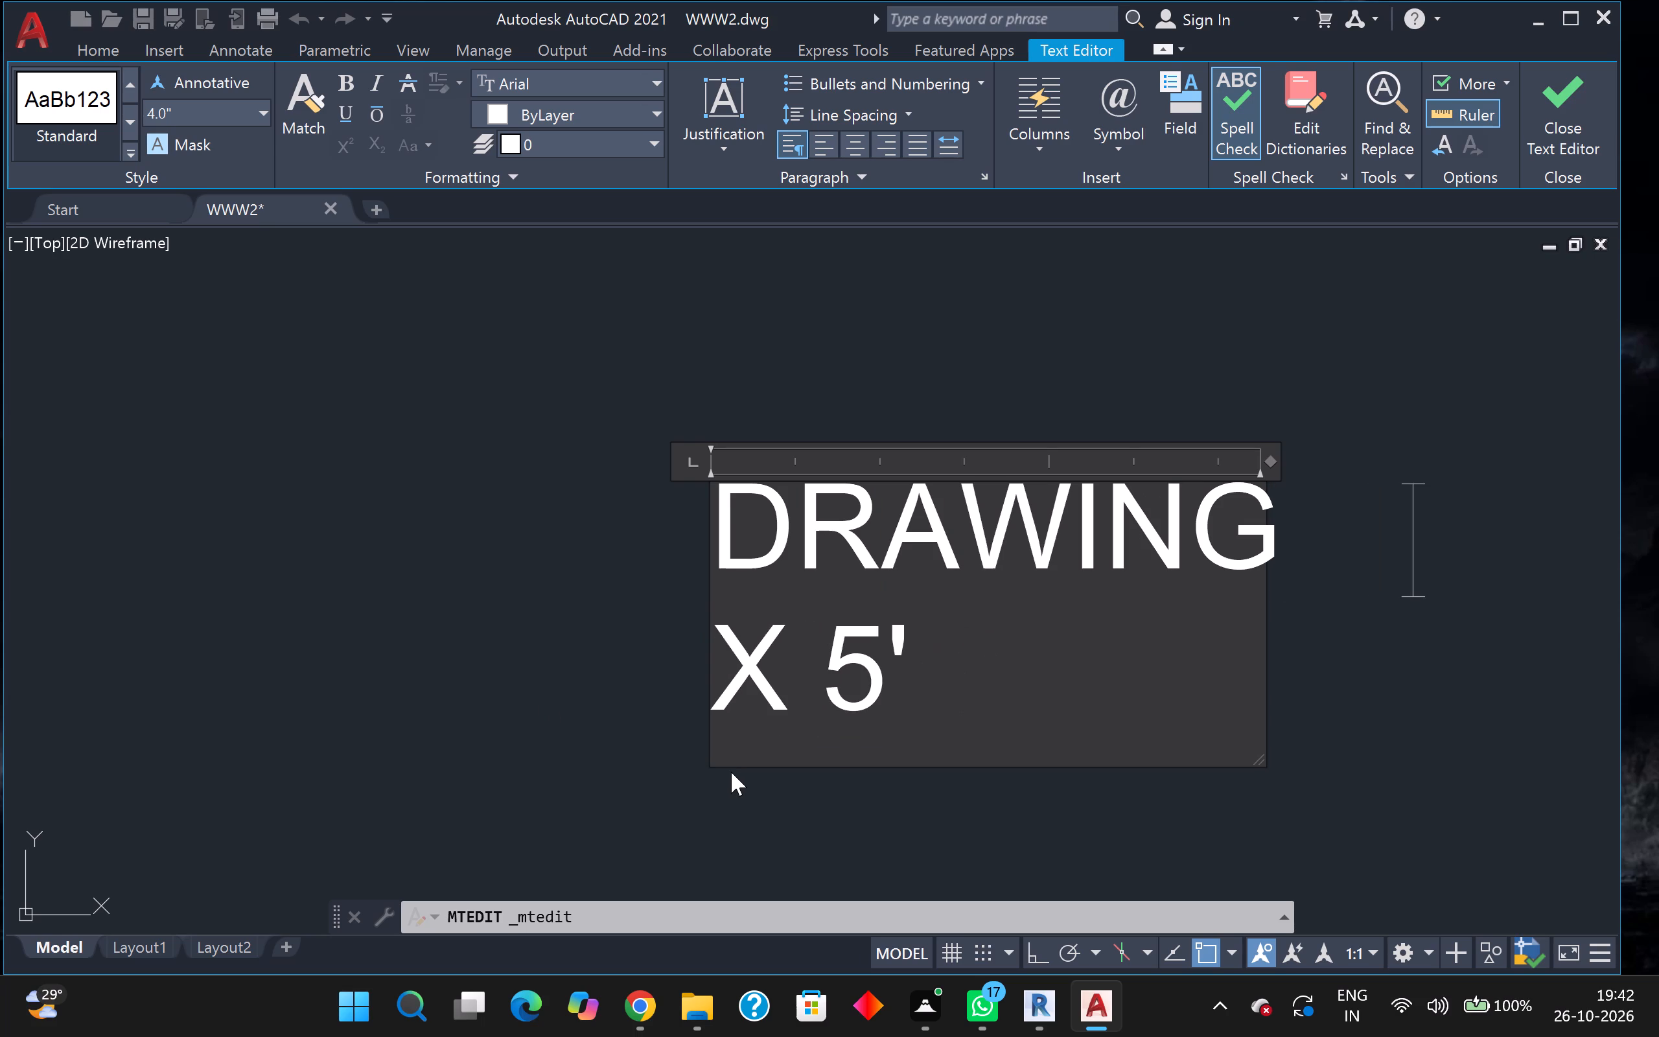
type("1")
key("5")
key("apostrophe")
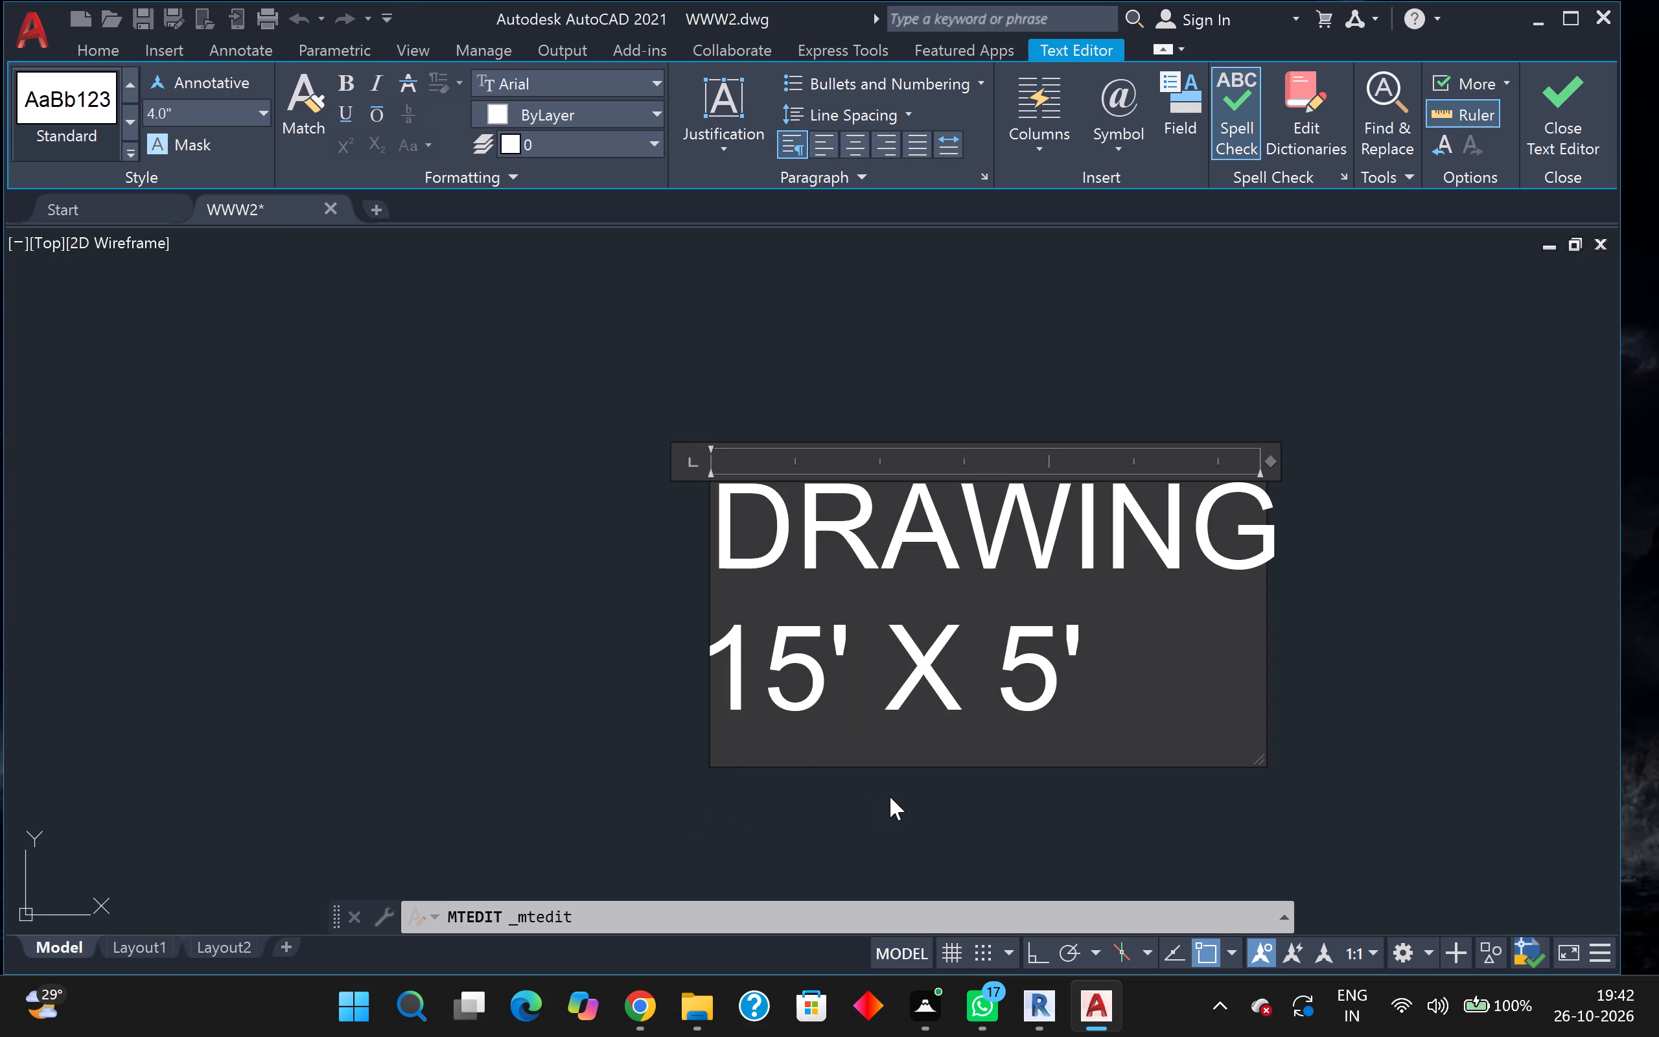
Change the second dimension in the DRAWING label to 14', so the size line reads 15' X 14', and finish the text.
left_click(1068, 670)
key("BackSpace")
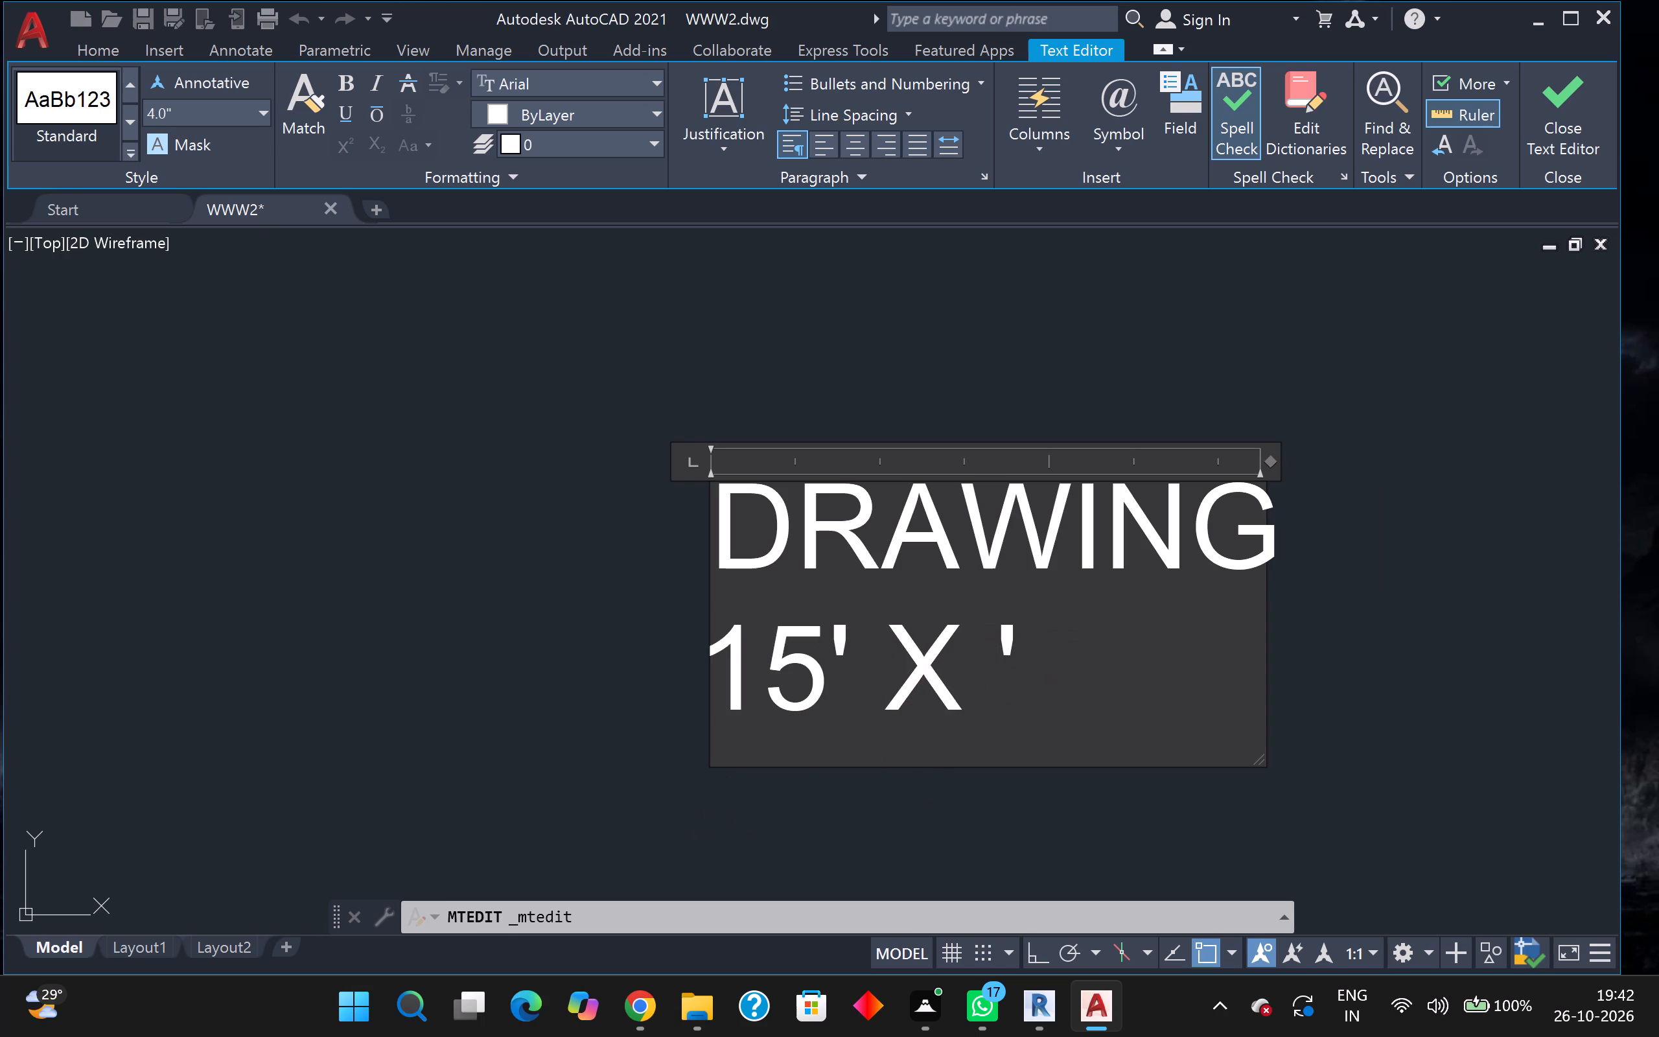
key("1")
key("4")
key("apostrophe")
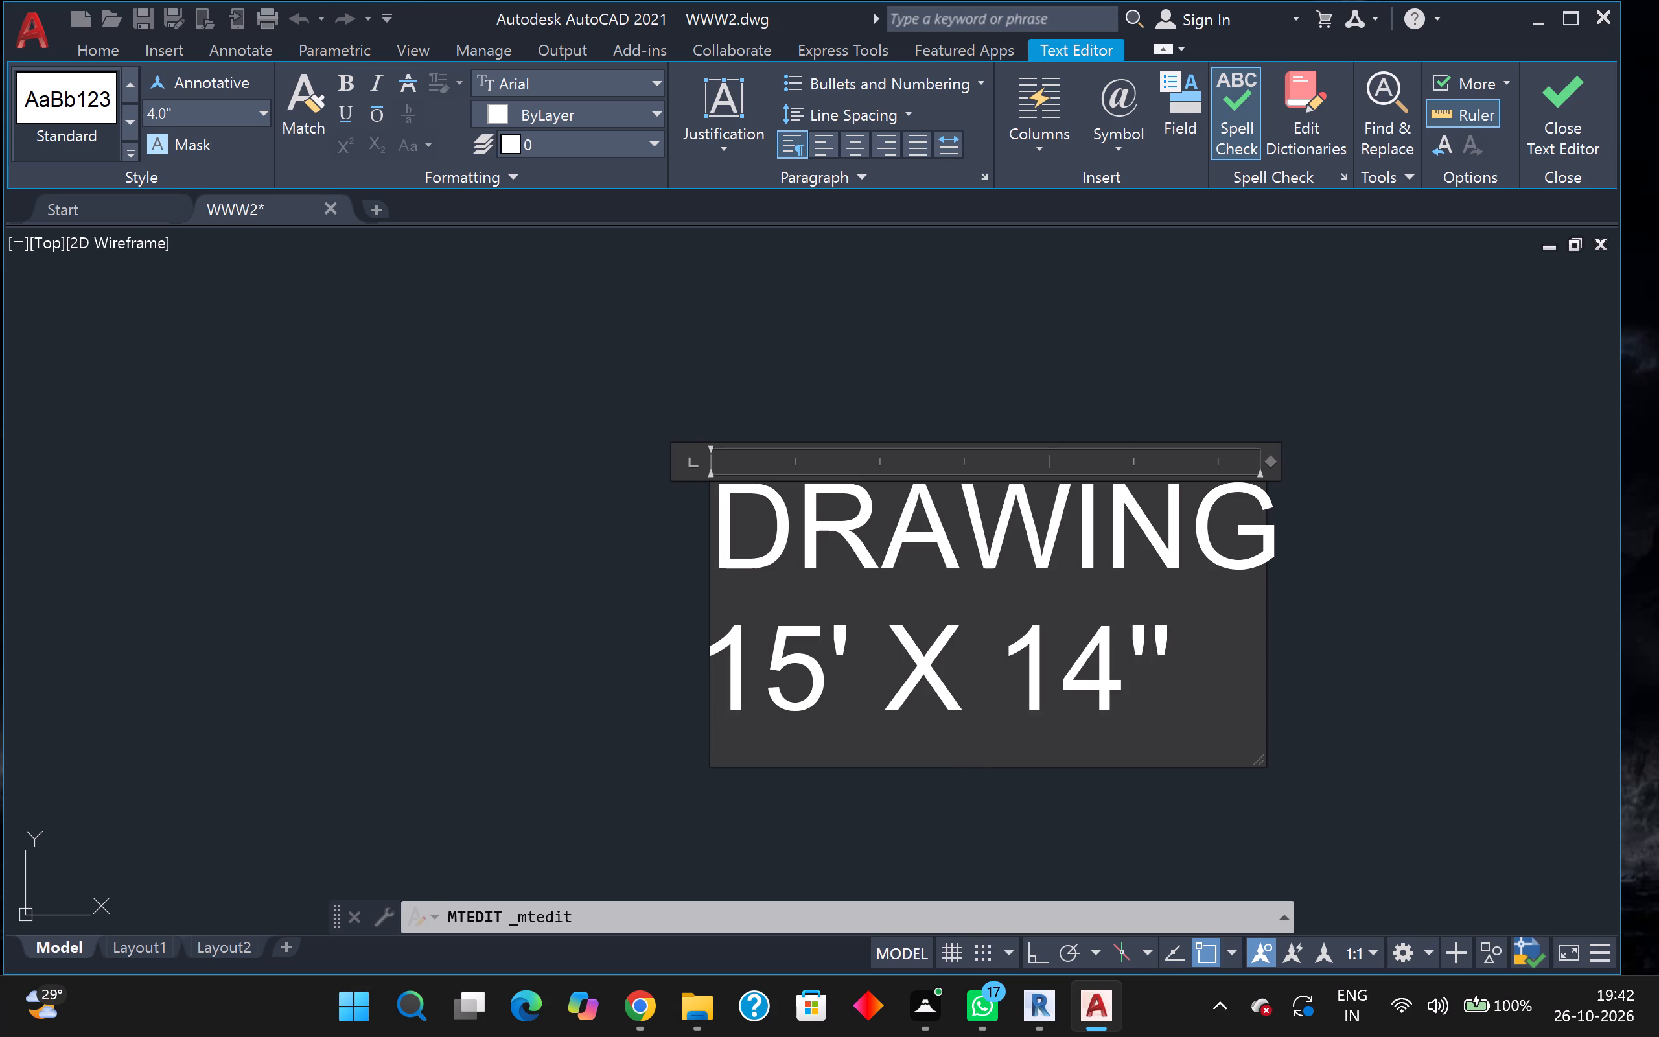
left_click(1179, 664)
key("BackSpace")
scroll(1158, 677, "down", 2)
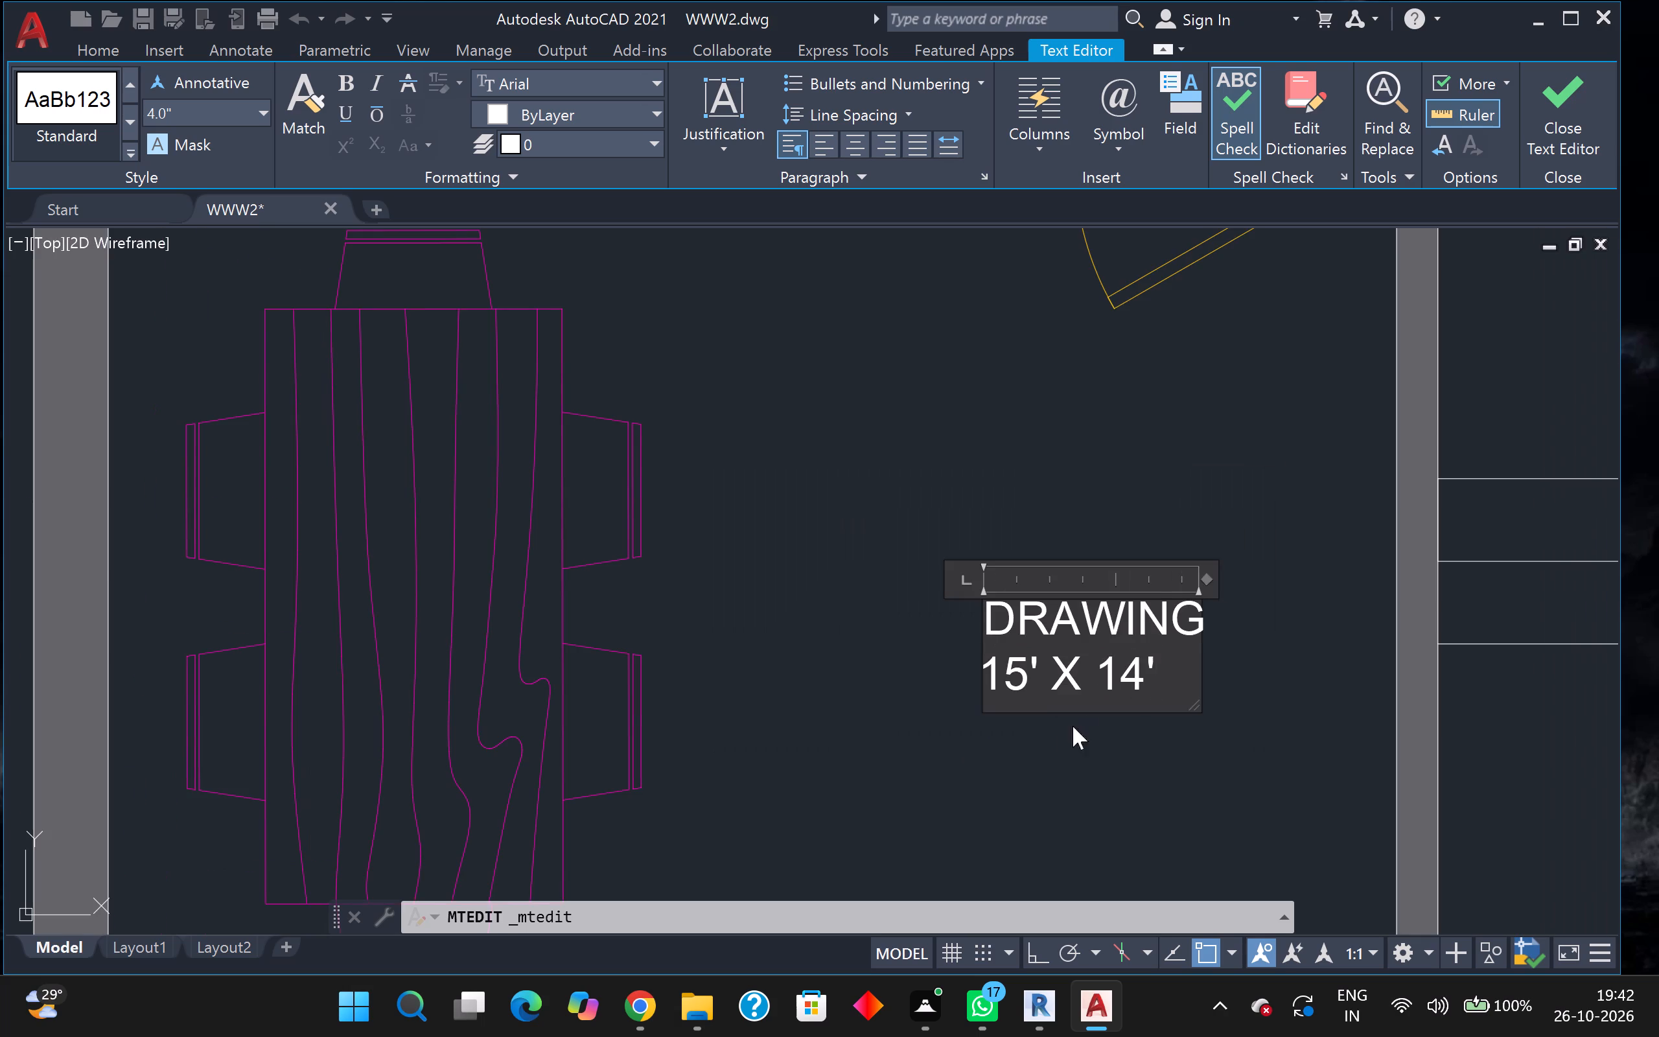
left_click_drag(1058, 734, 1032, 736)
Copy the DRAWING label into the kitchen, placing it between the door and the stove.
scroll(1037, 735, "down", 4)
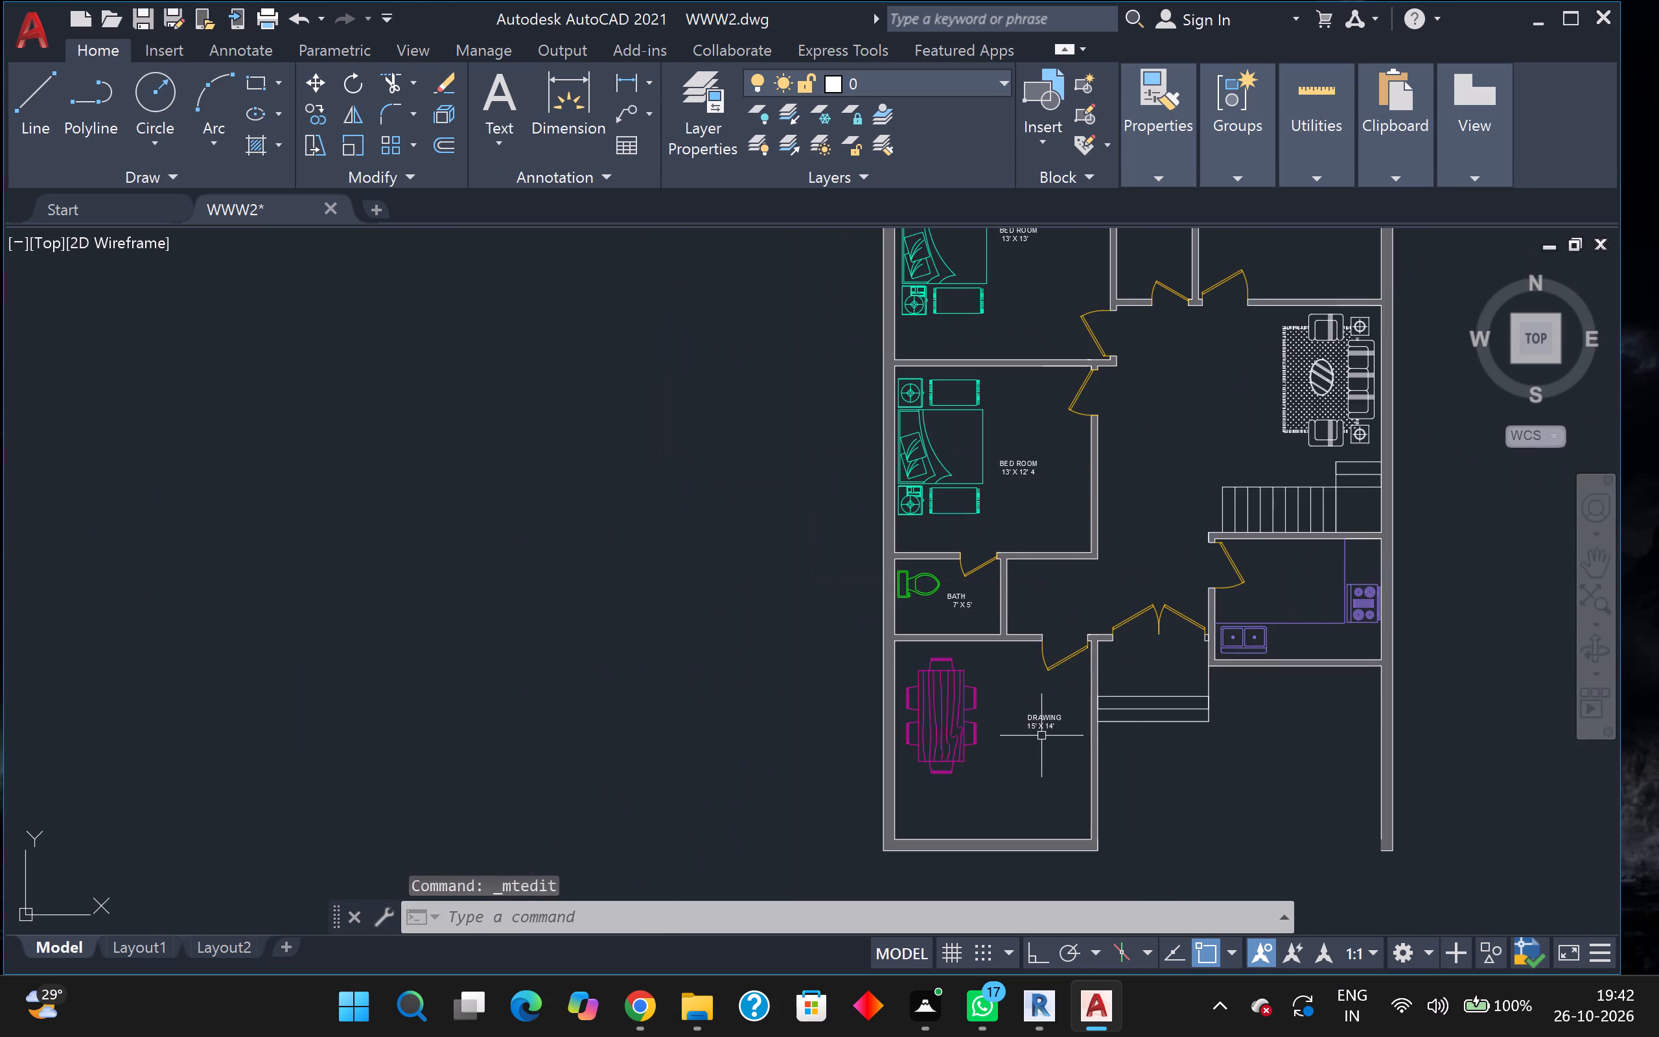
middle_click_drag(1041, 734, 497, 724)
scroll(493, 705, "up", 1)
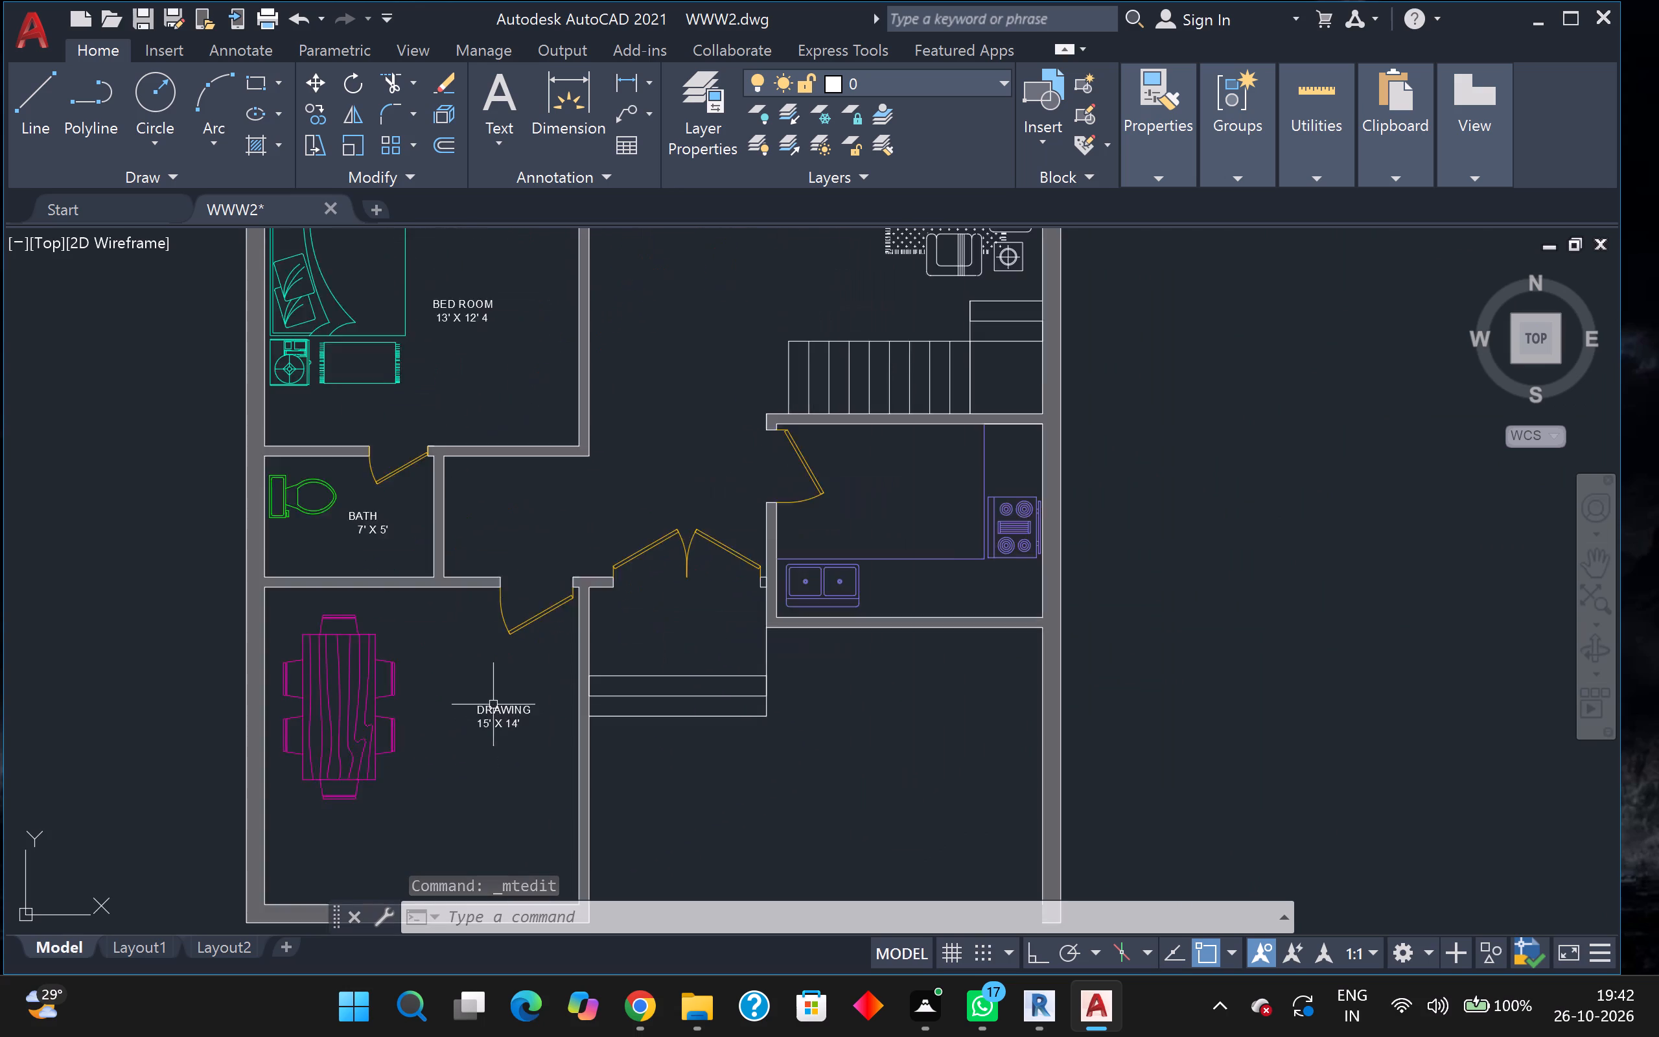
scroll(493, 705, "up", 1)
left_click(496, 717)
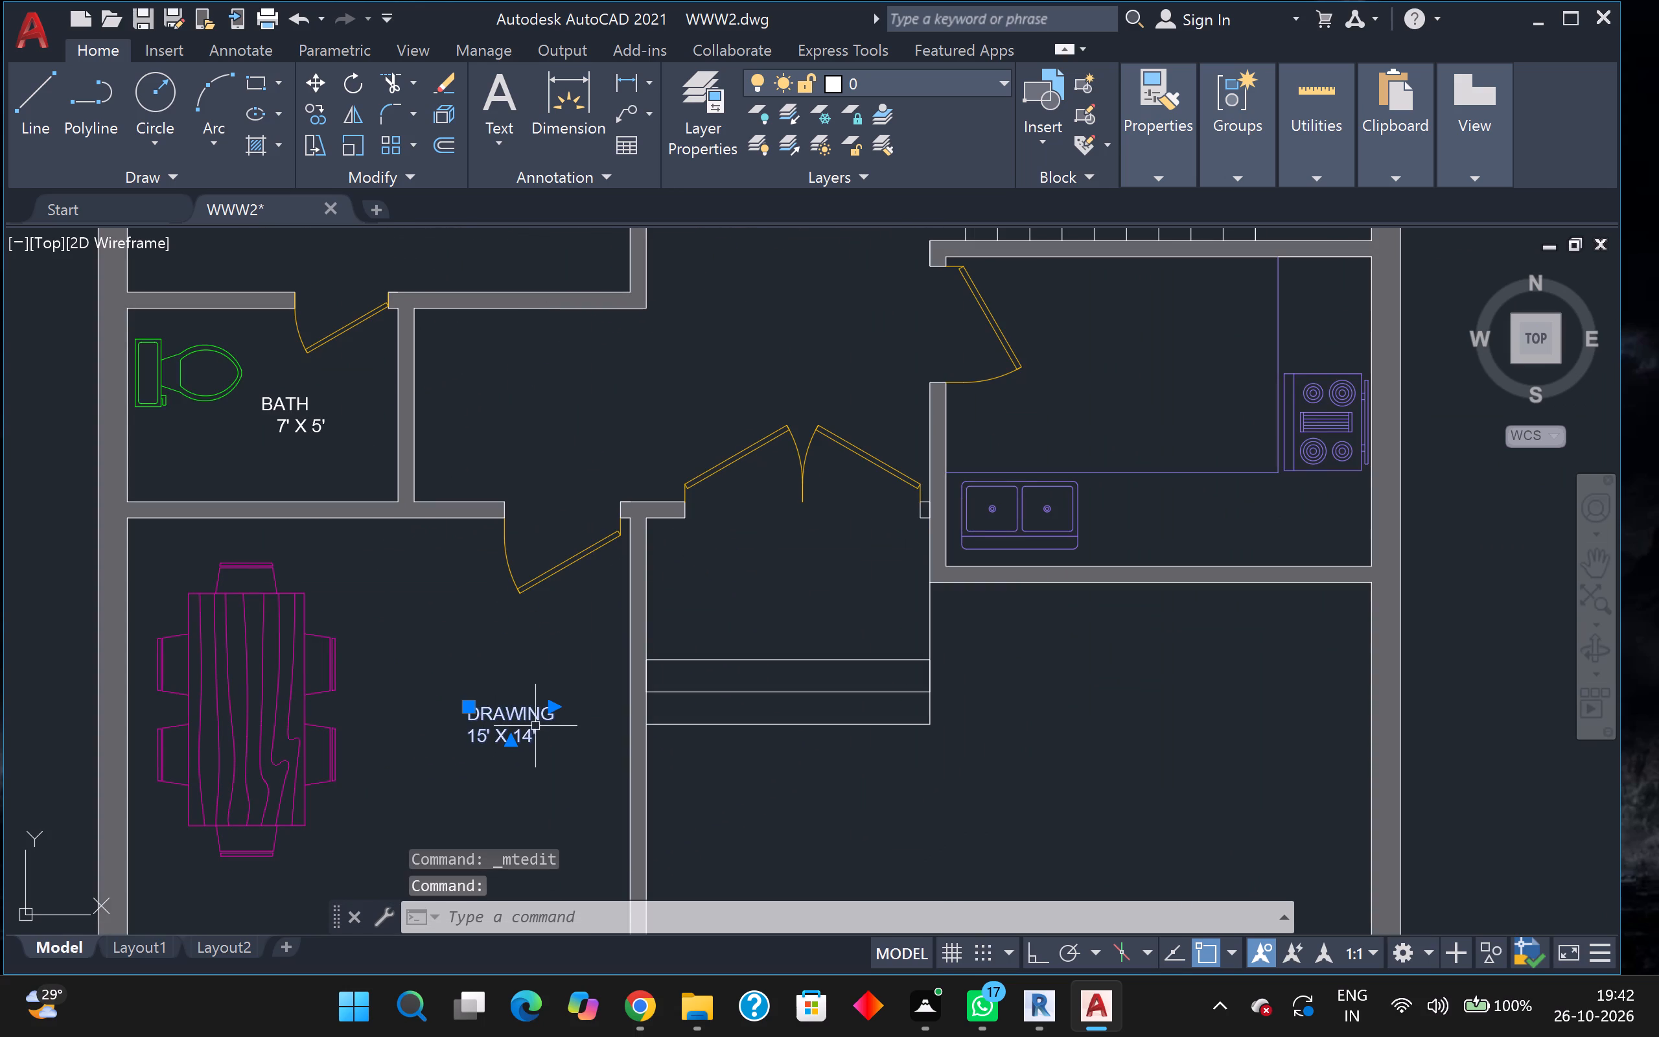
type("CO")
key("Return")
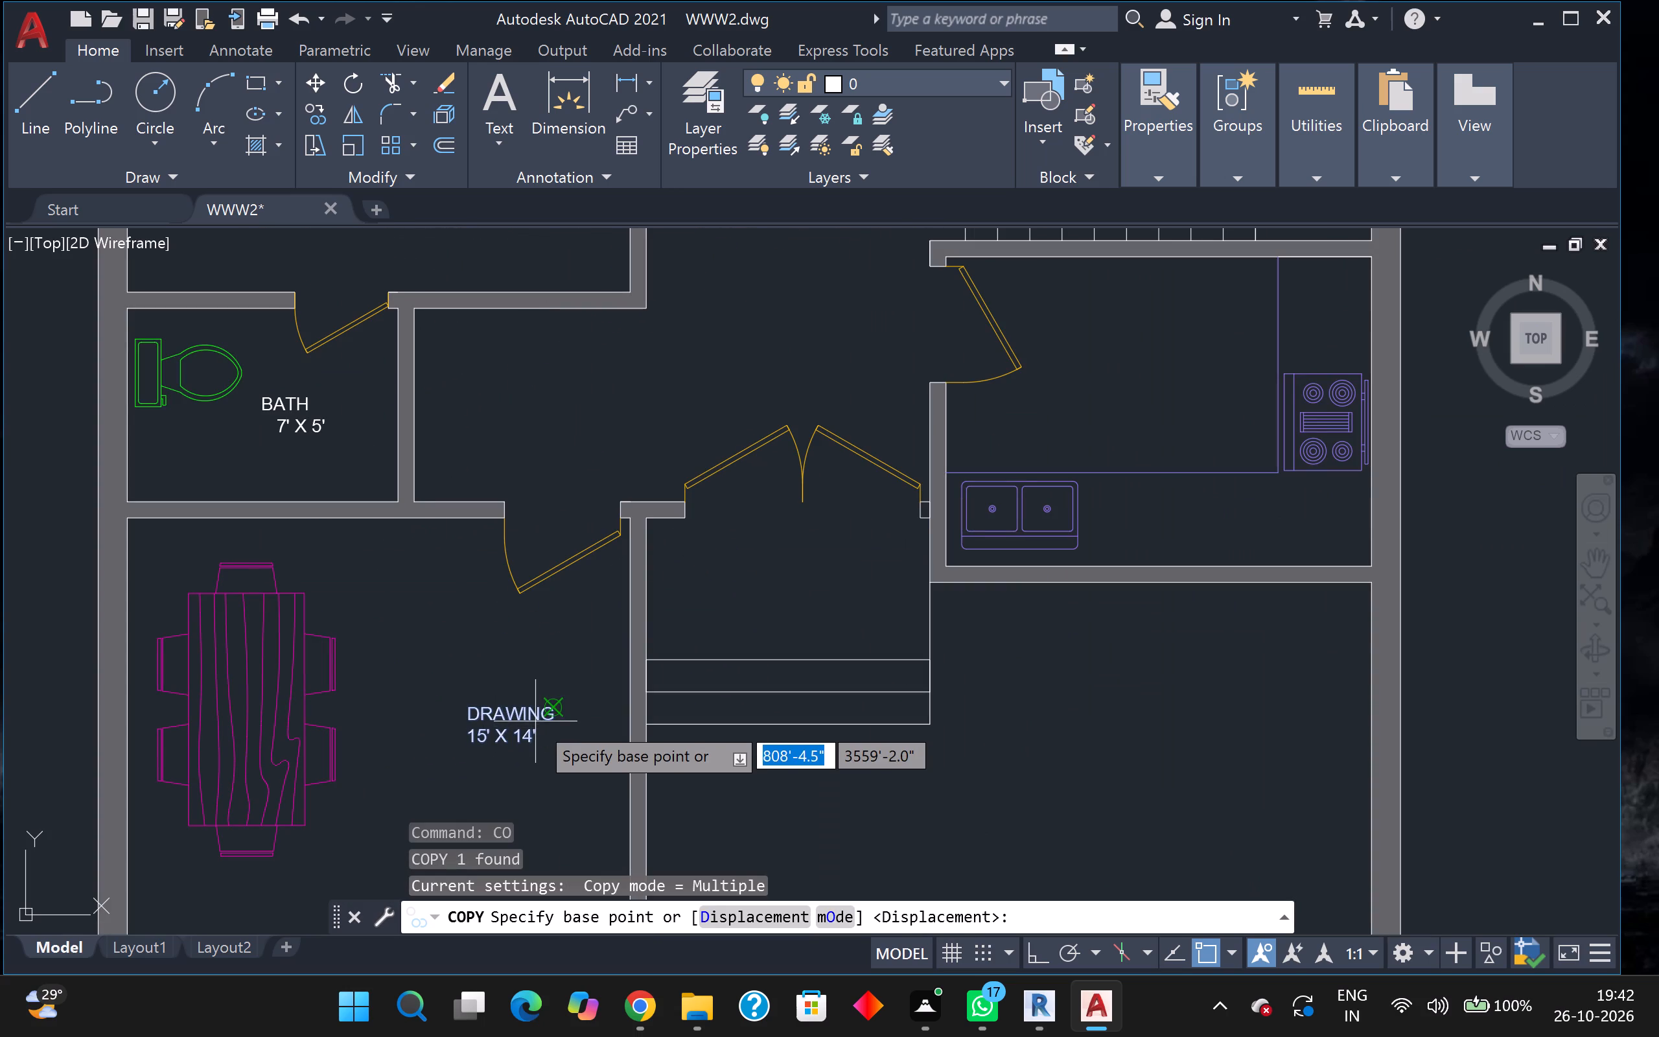
left_click(535, 721)
left_click(1149, 340)
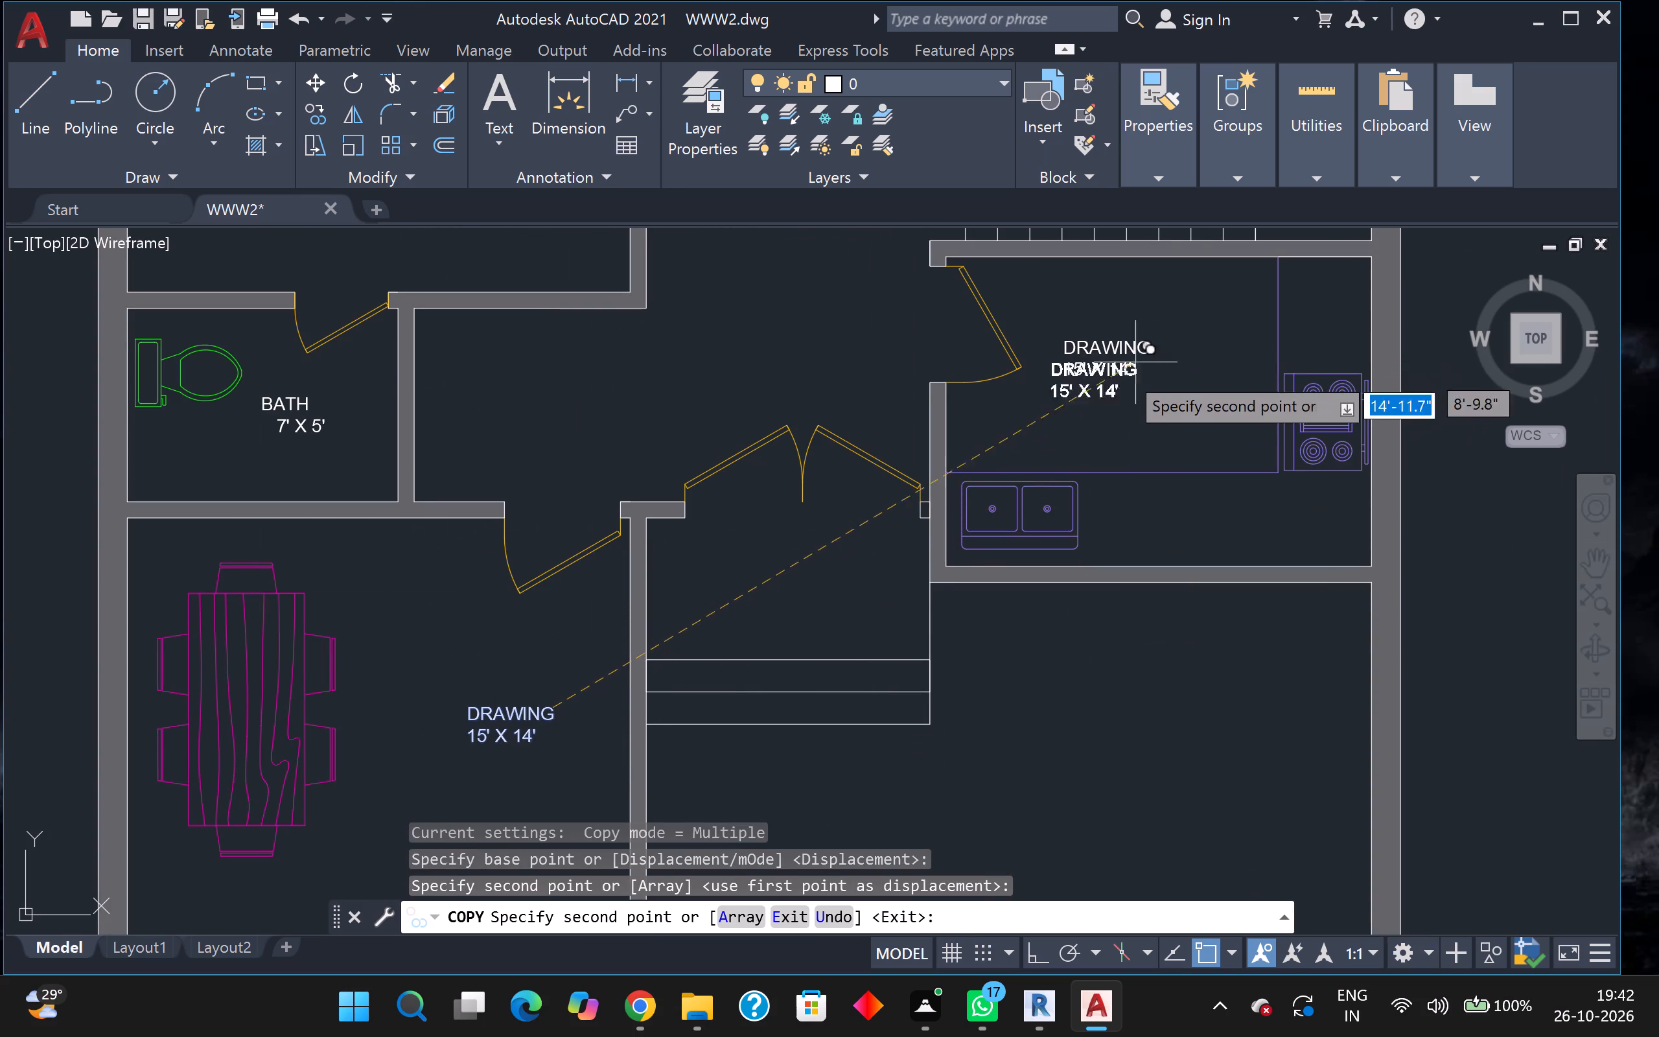
key("Escape")
Edit the copied label in the kitchen, replacing the name DRAWING with KITCHEN above the size line.
scroll(1095, 387, "down", 1)
scroll(1102, 378, "up", 1)
double_click(1102, 366)
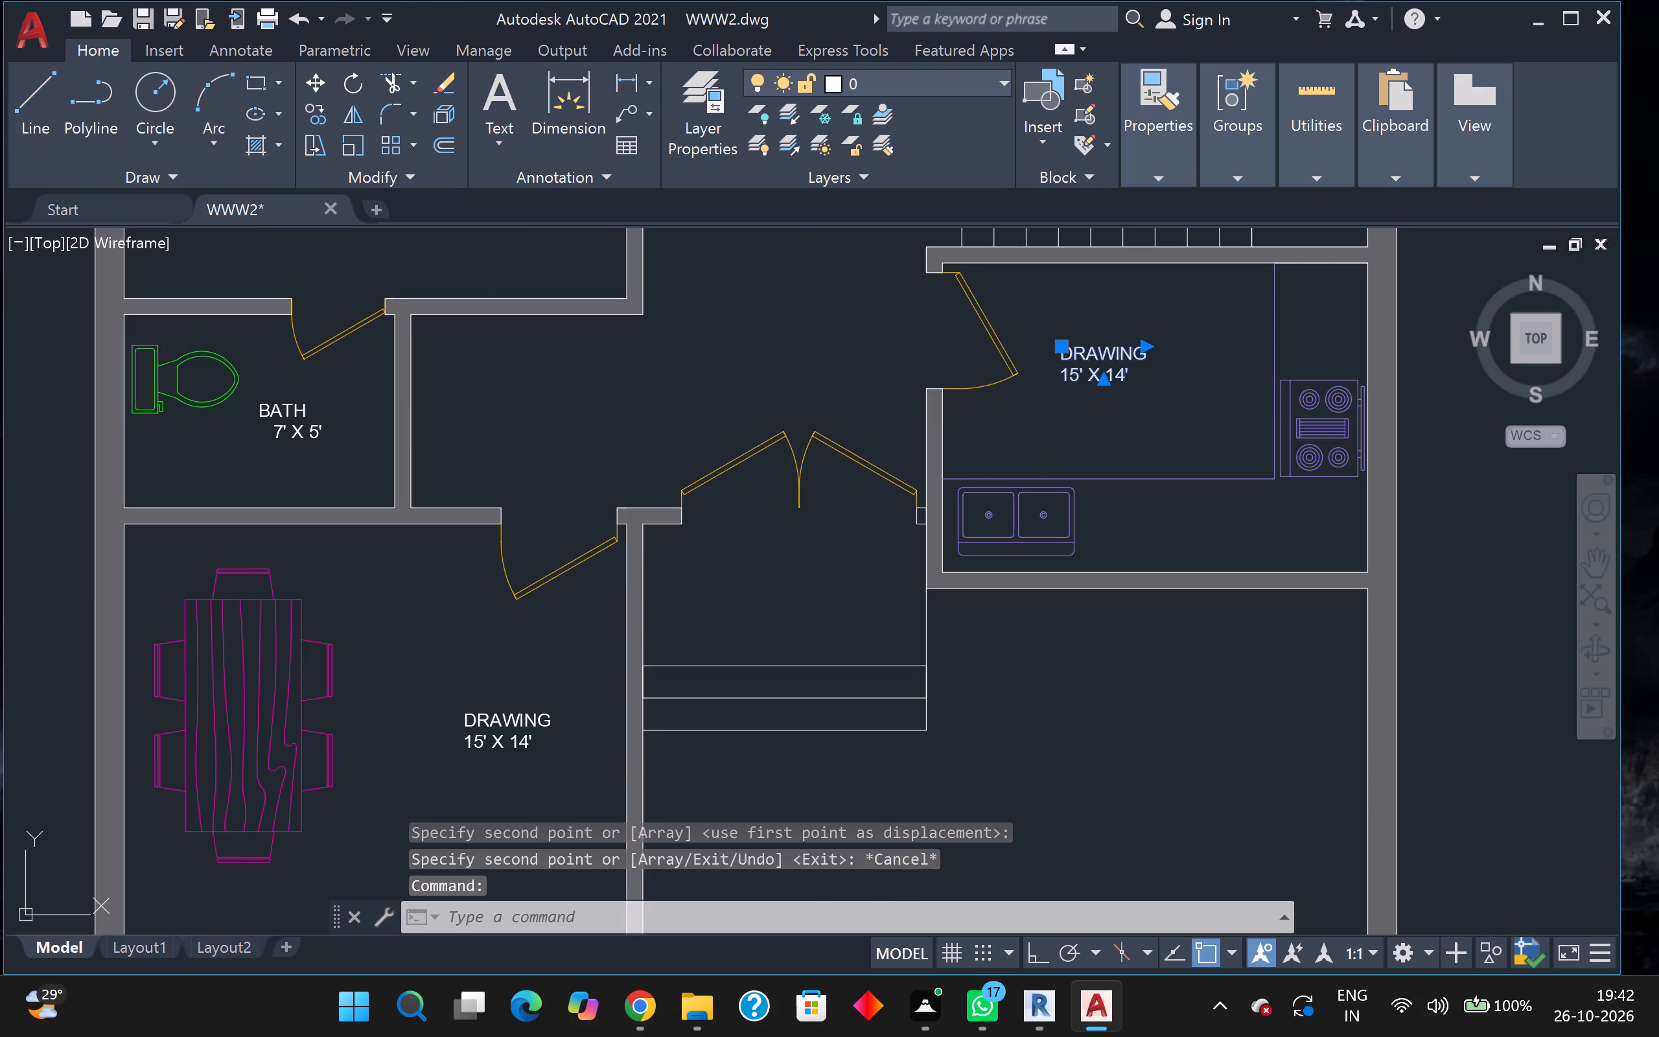
scroll(1101, 365, "up", 3)
middle_click_drag(1101, 365, 1065, 442)
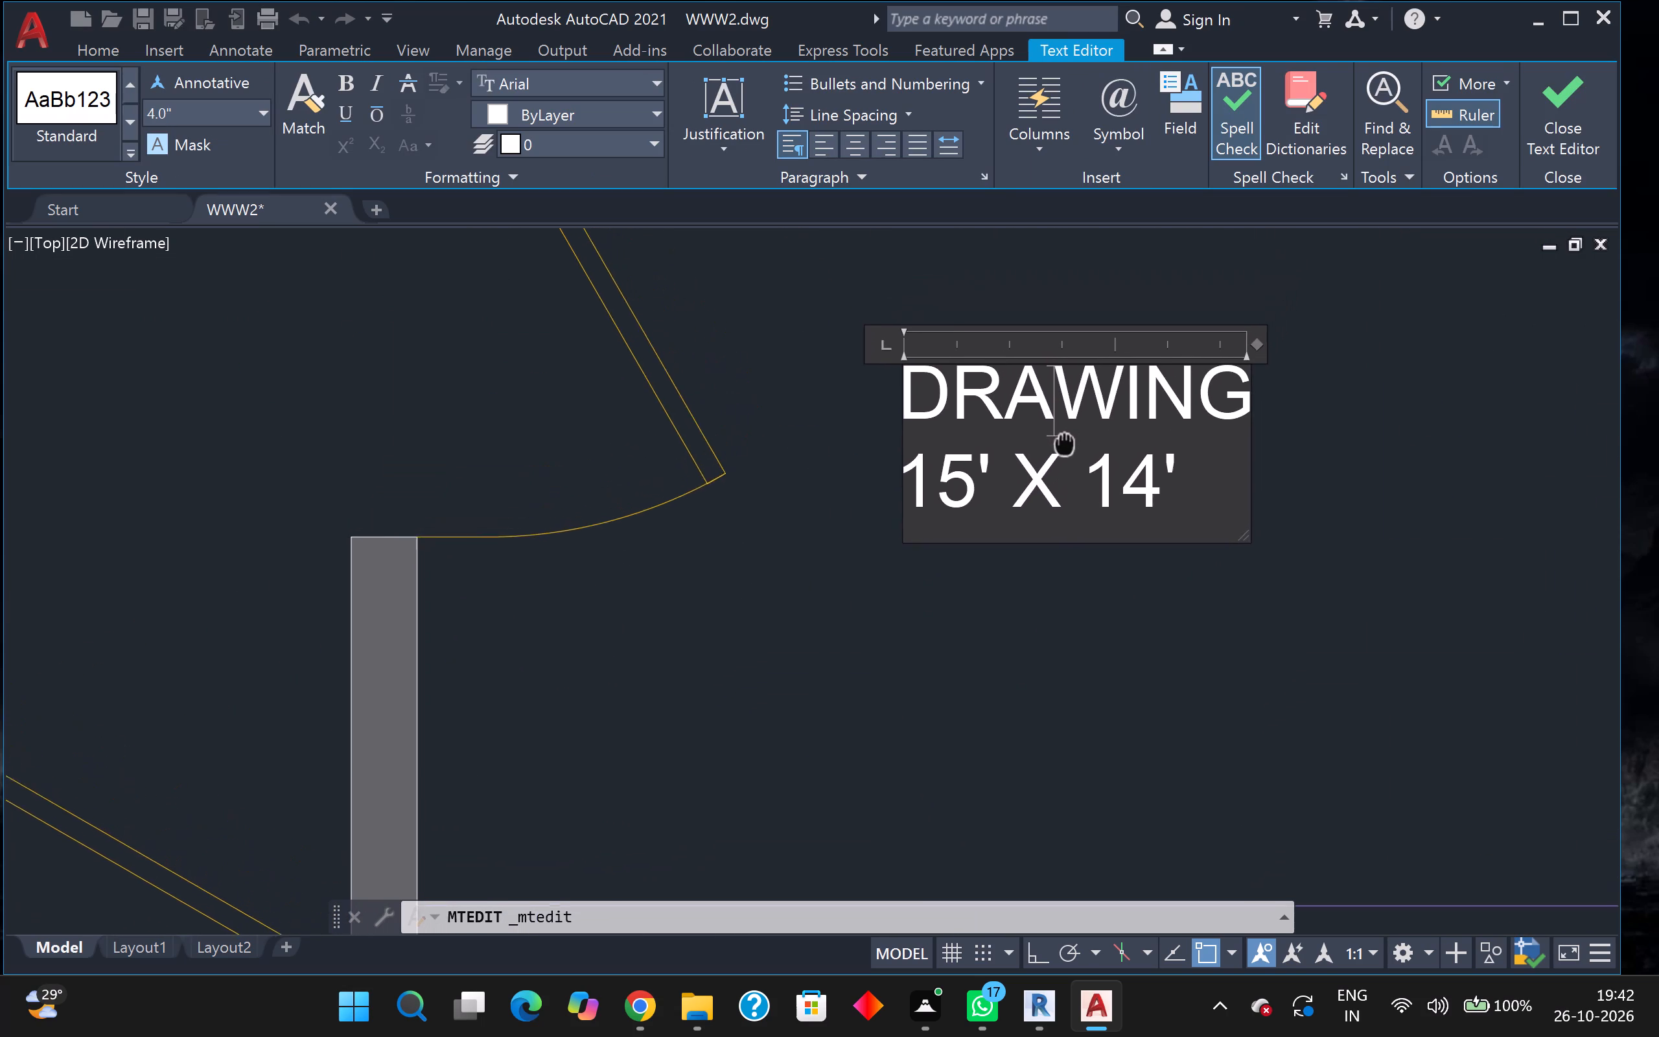
middle_click_drag(1065, 442, 1039, 457)
left_click(1217, 395)
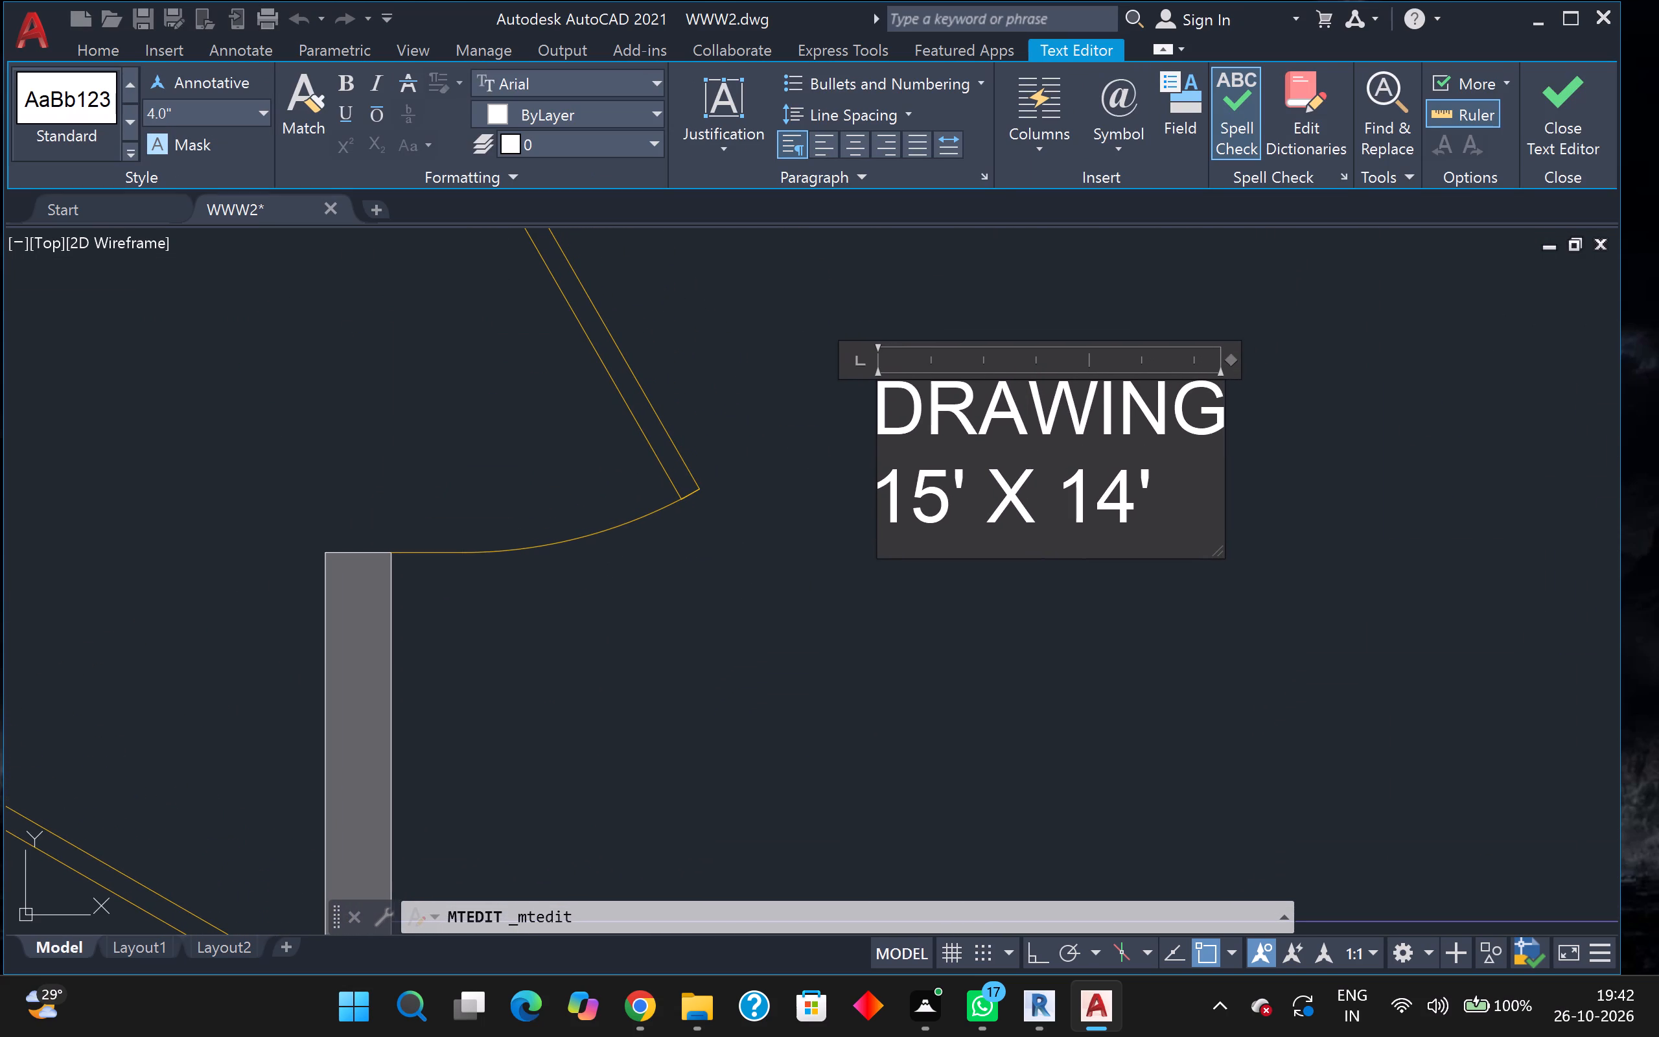
key("BackSpace")
key("BackSpace")
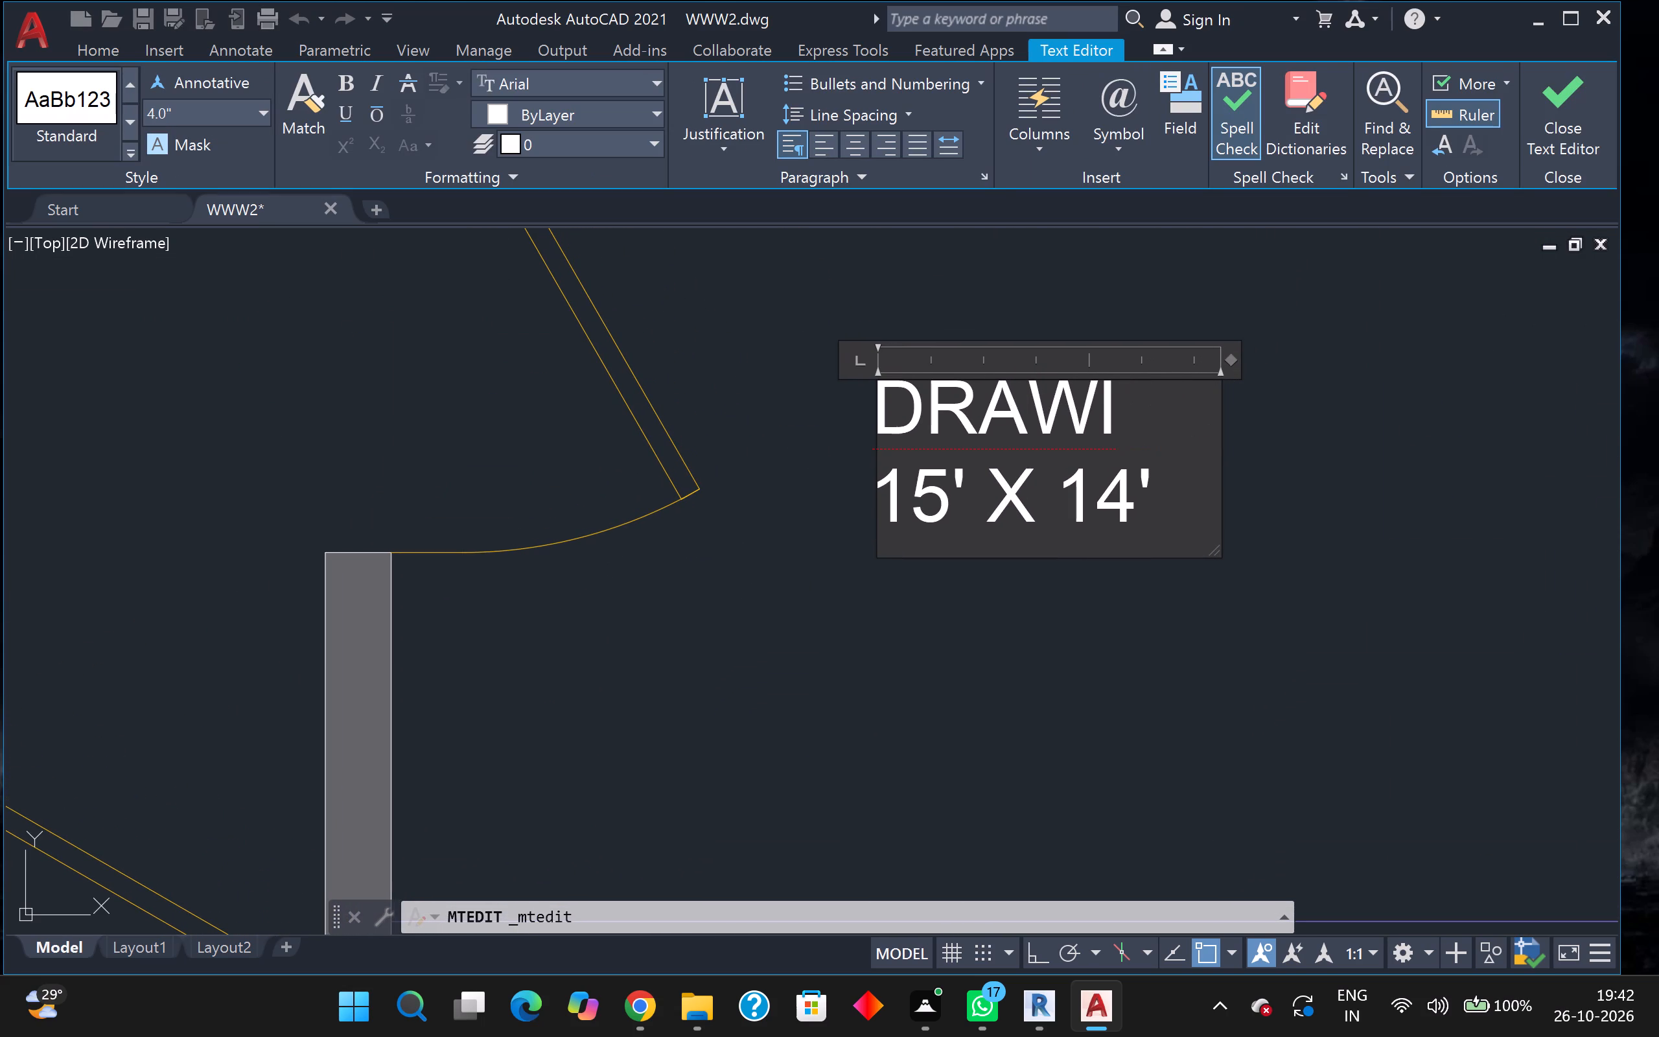
key("BackSpace")
key("BackSpace")
key("BackSpace")
key("BackSpace")
key("BackSpace")
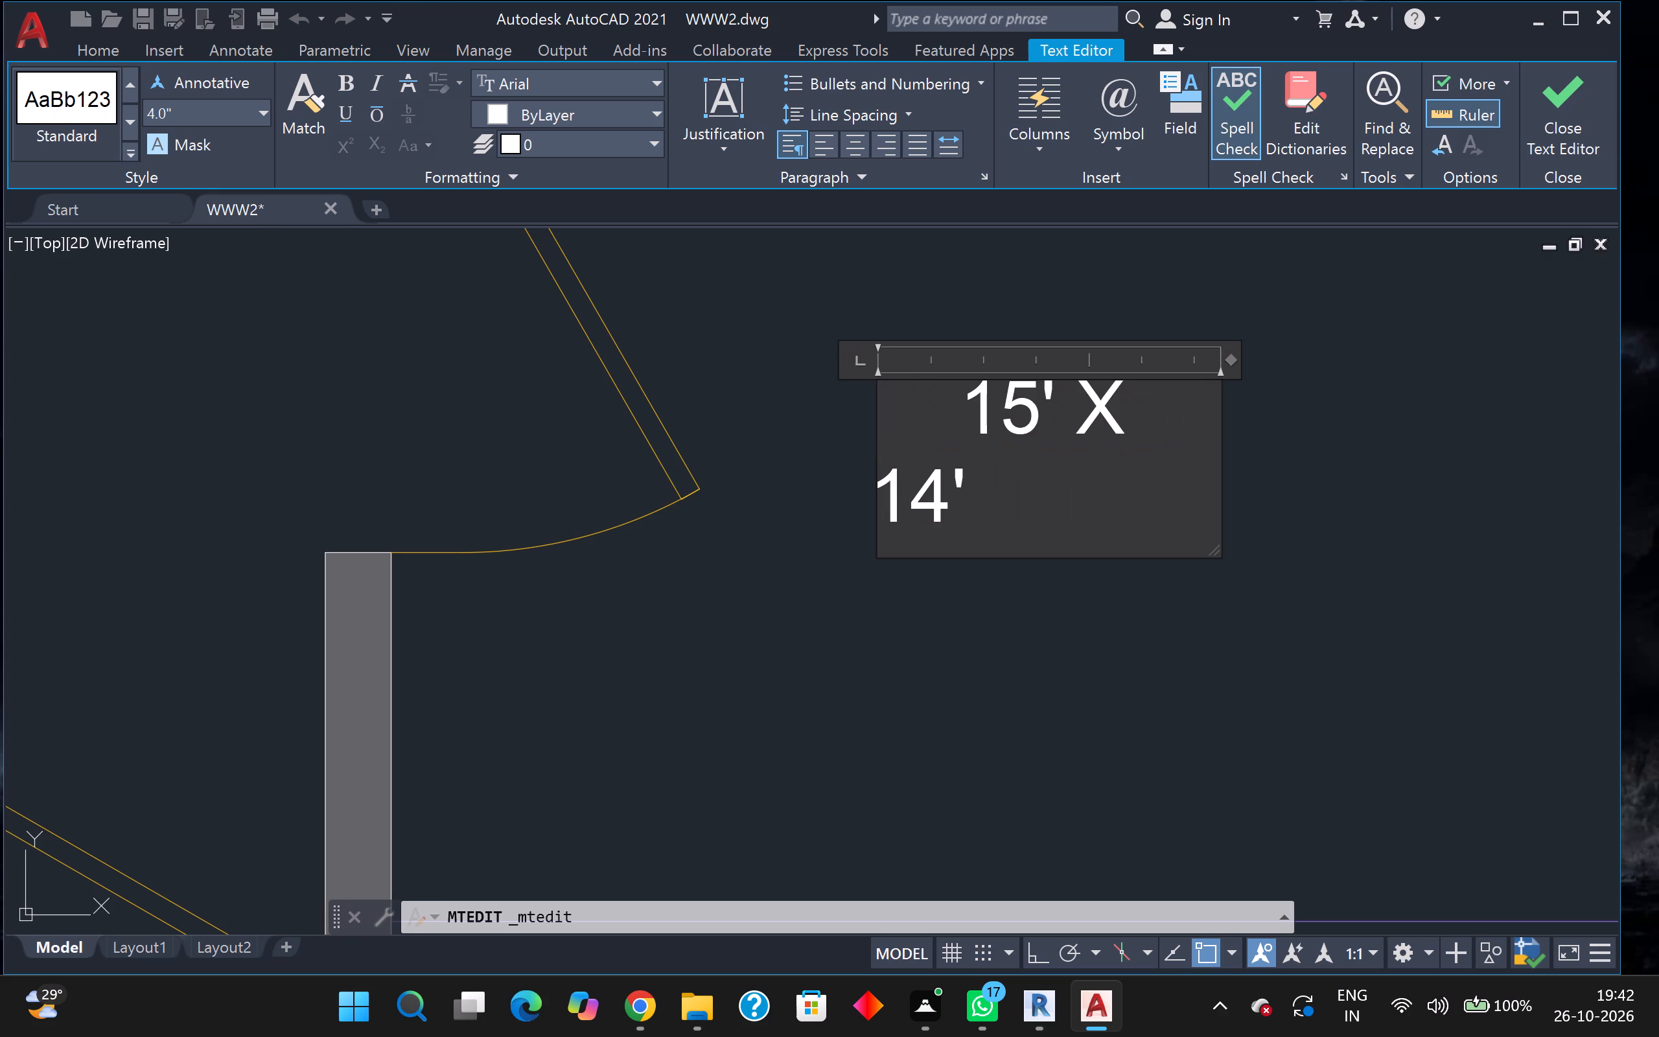
key("space")
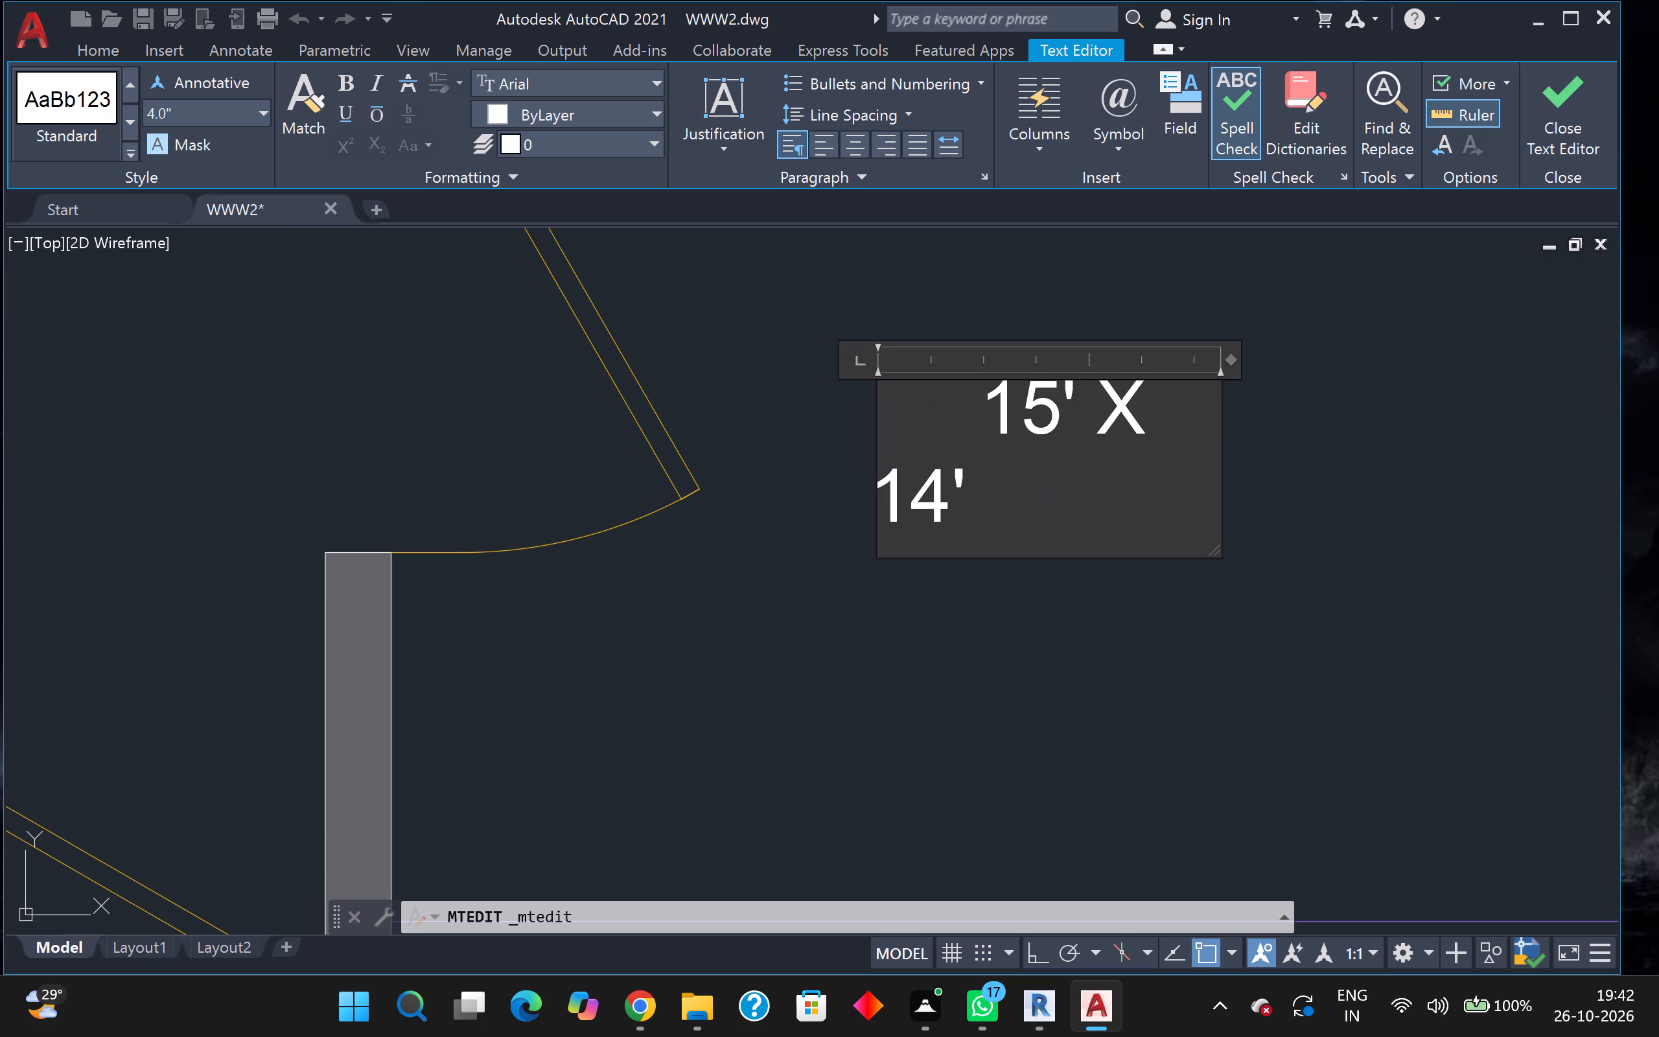
key("k")
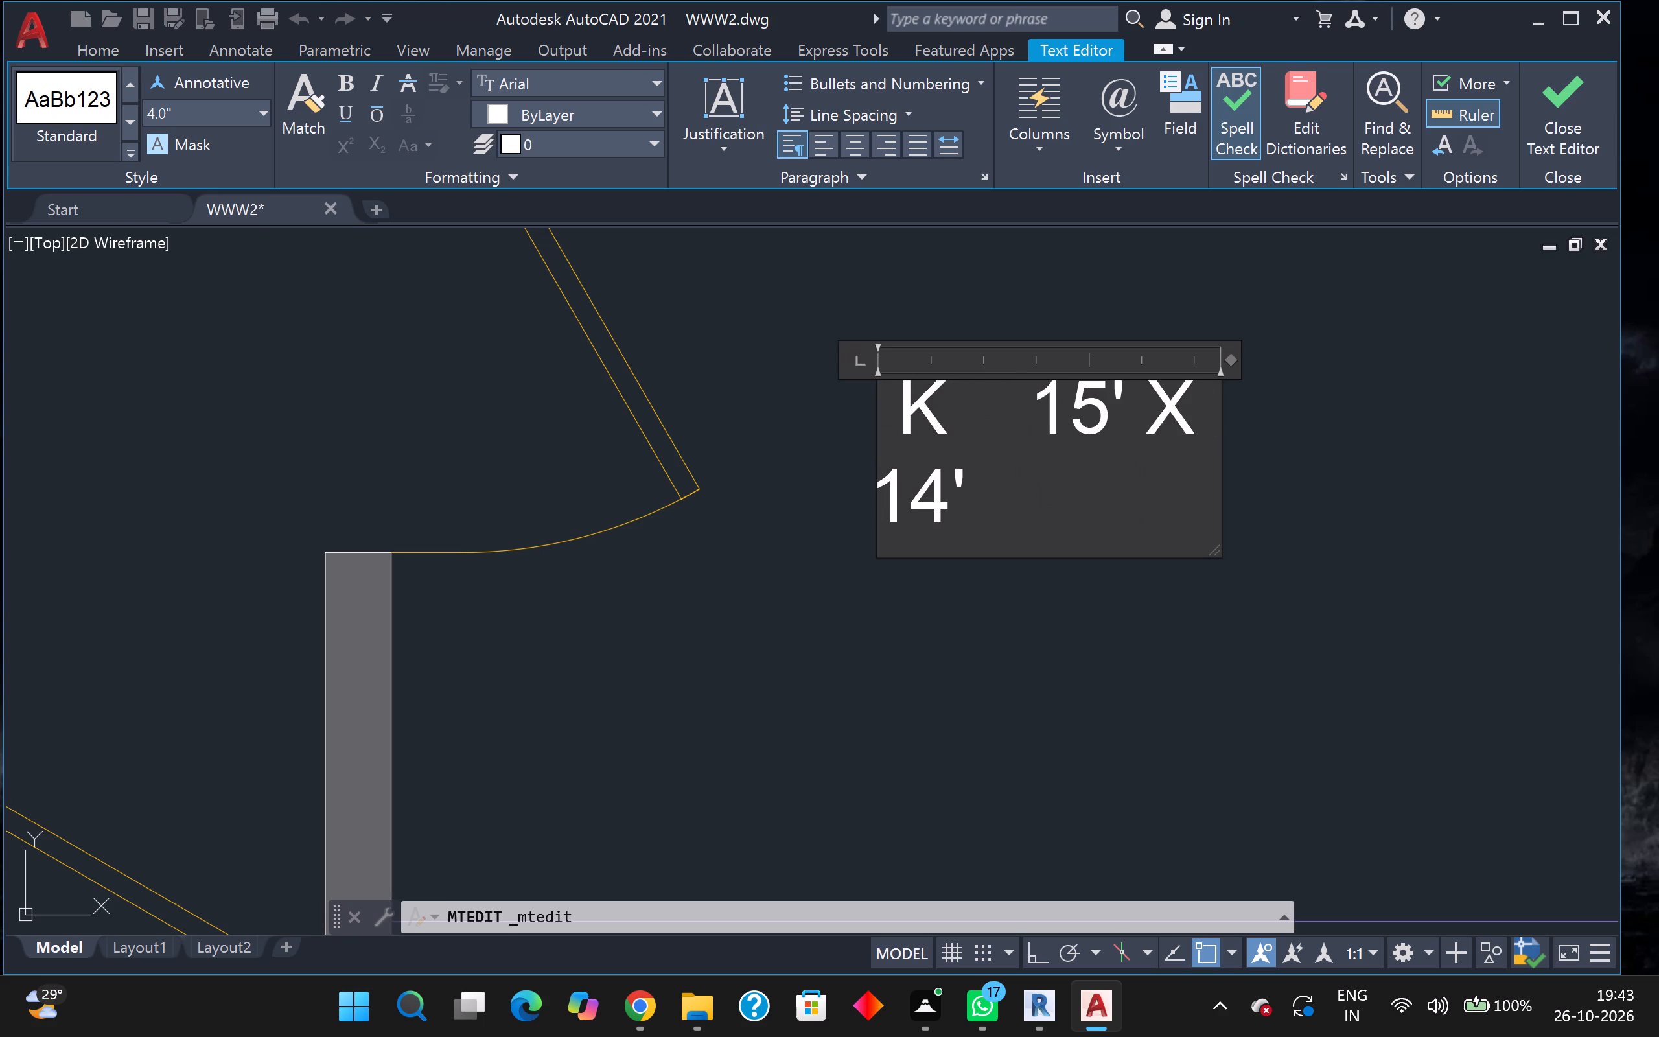
key("i")
key("t")
type("CHEN")
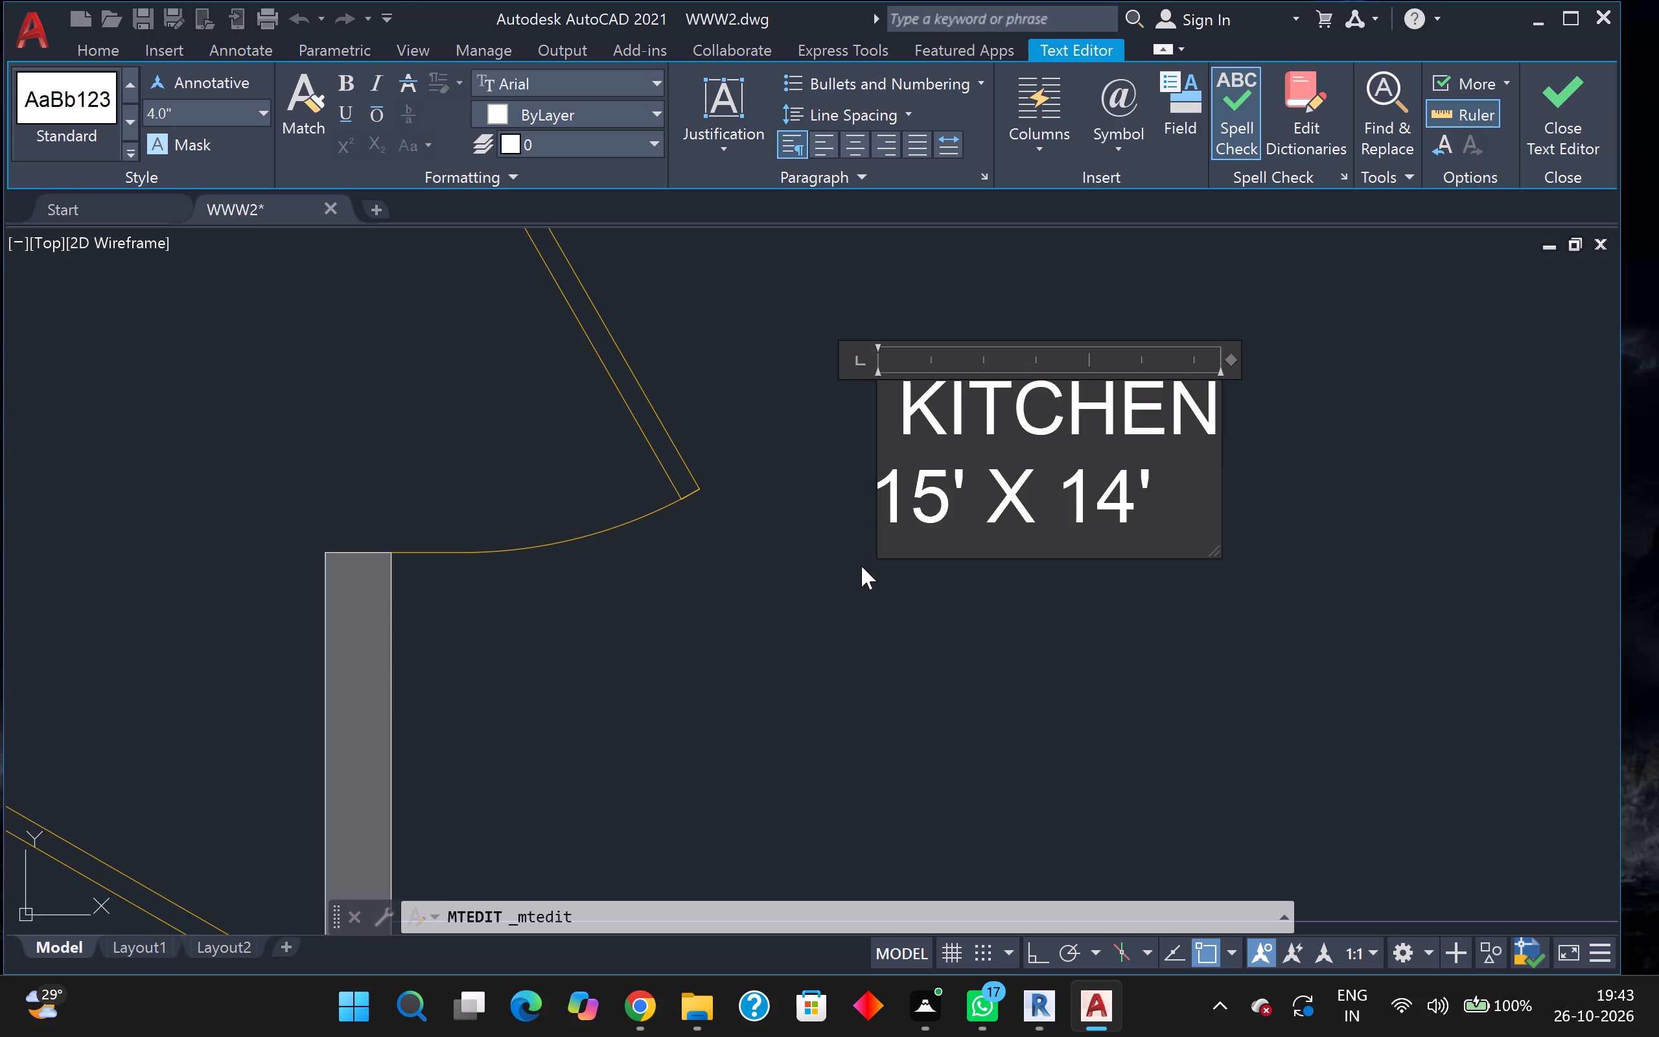
scroll(932, 469, "up", 1)
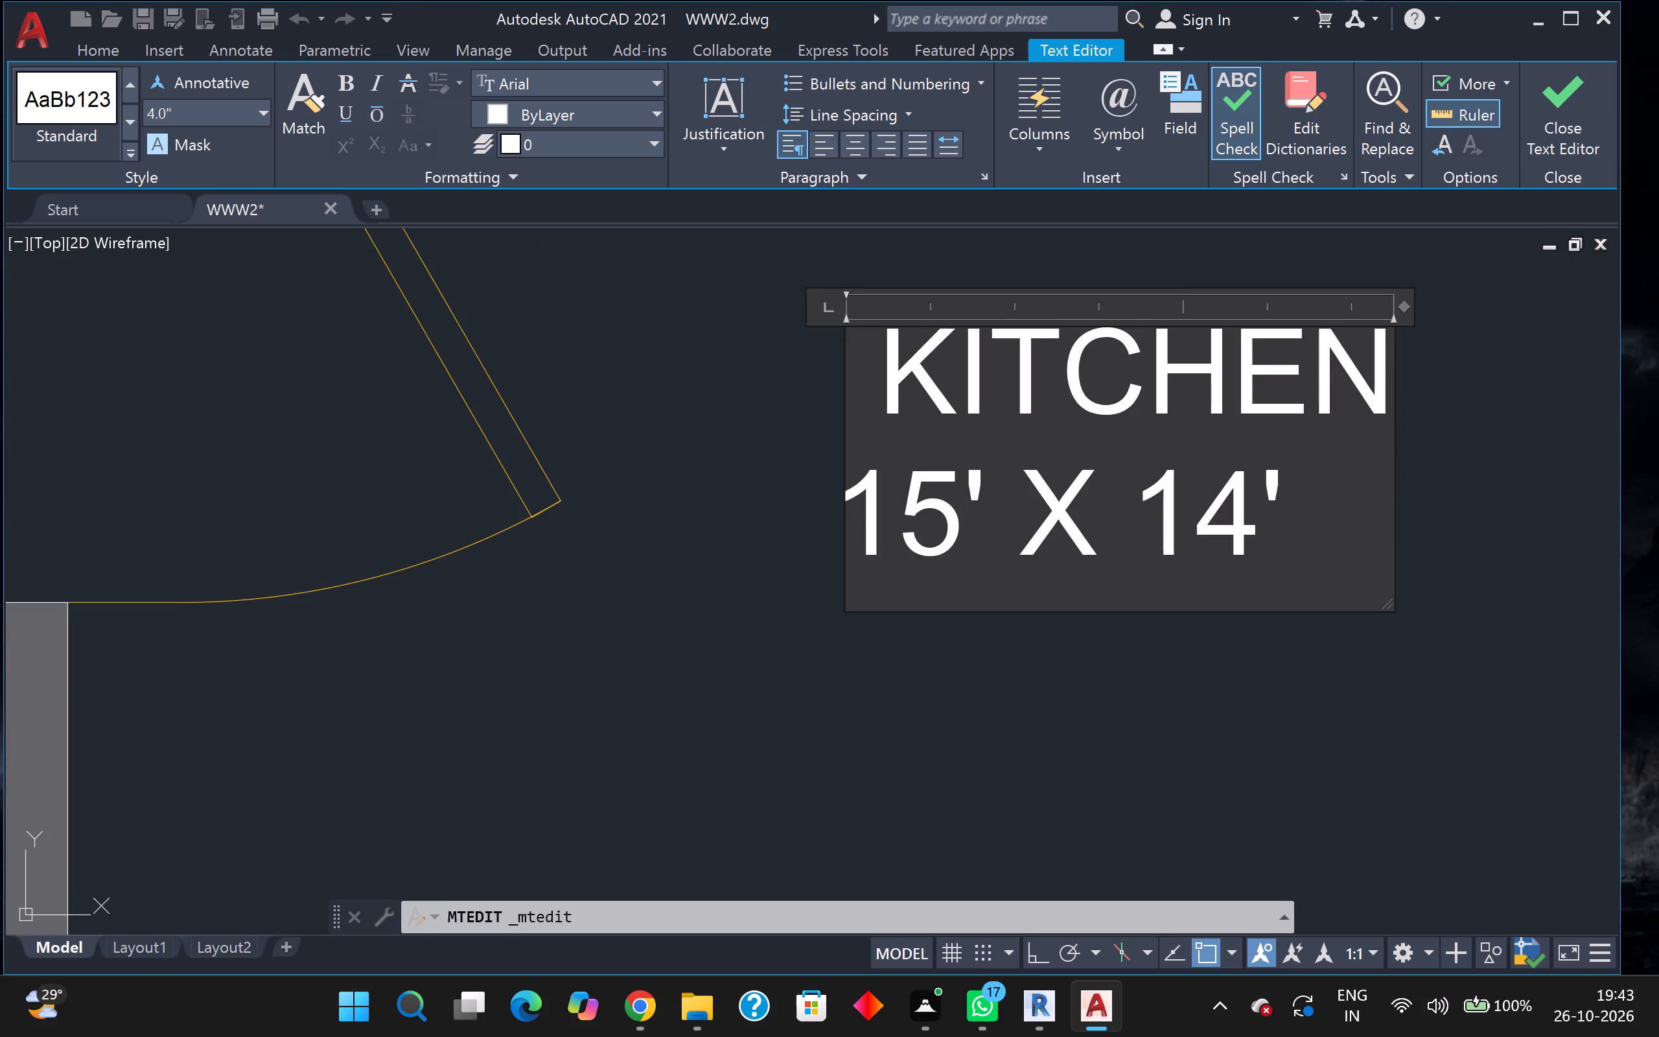
Change the first dimension in the KITCHEN label's size line to 11'.
left_click(864, 520)
key("space")
left_click(866, 523)
key("space")
left_click(949, 504)
key("BackSpace")
key("BackSpace")
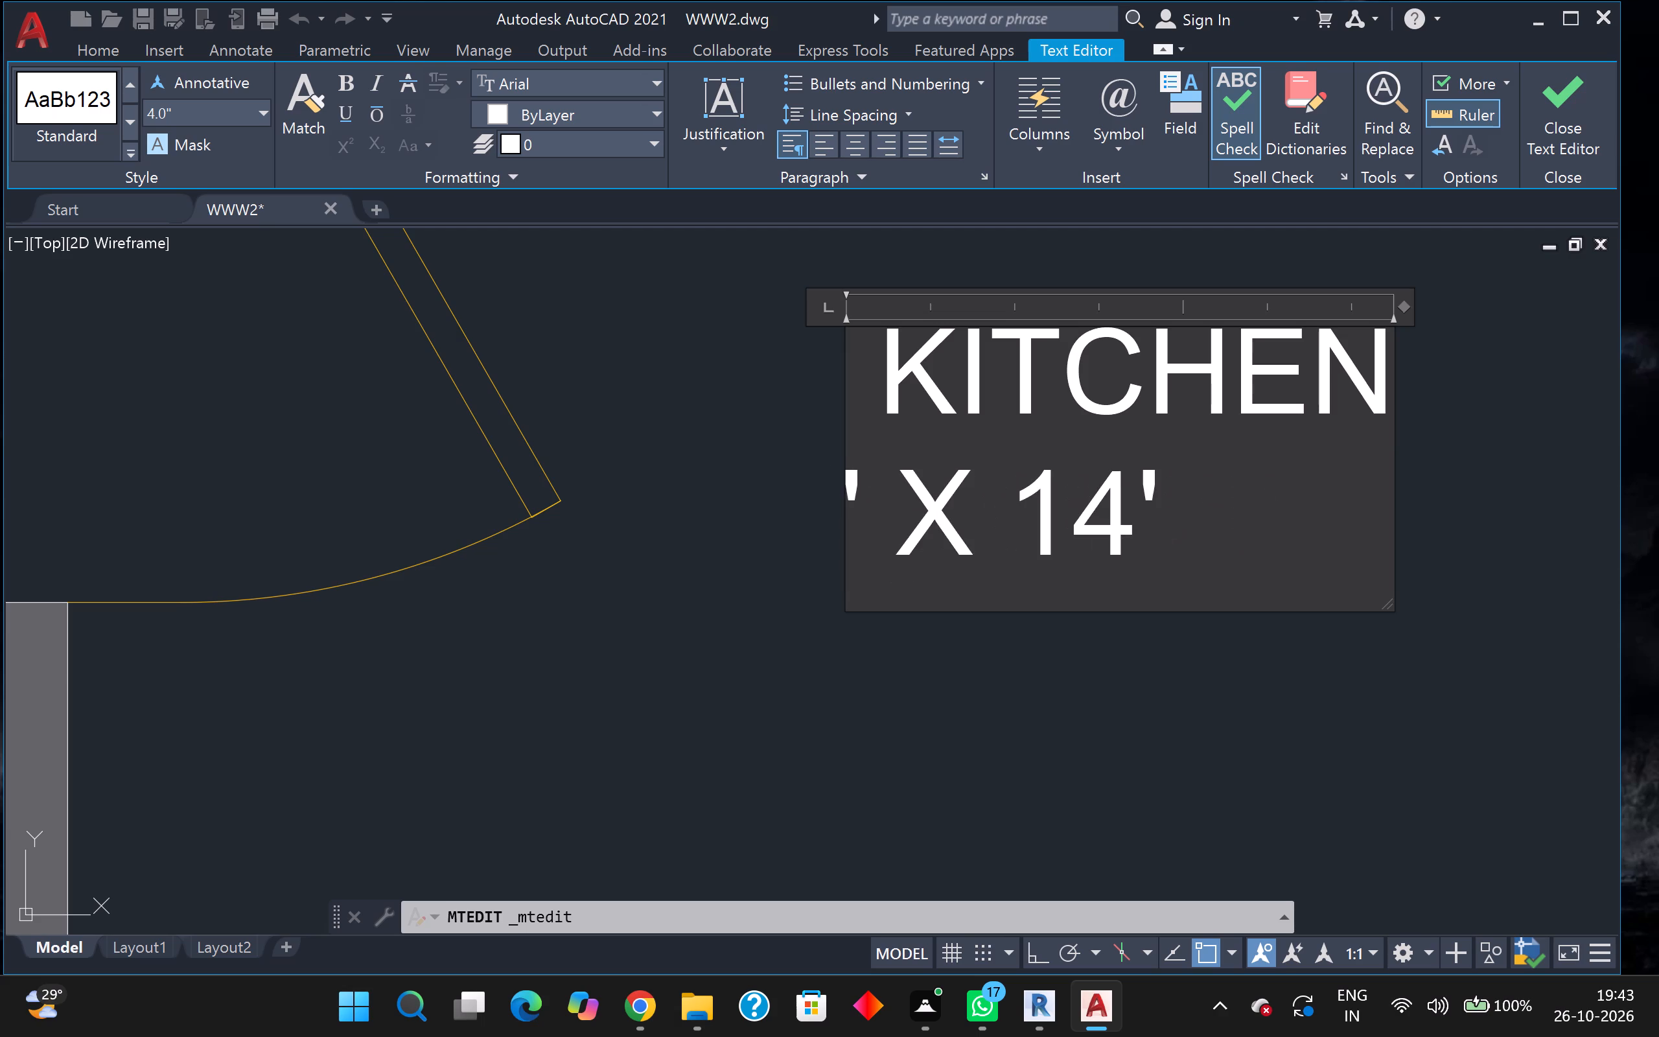
key("space")
key("space")
key("space")
key("space")
key("1")
key("1")
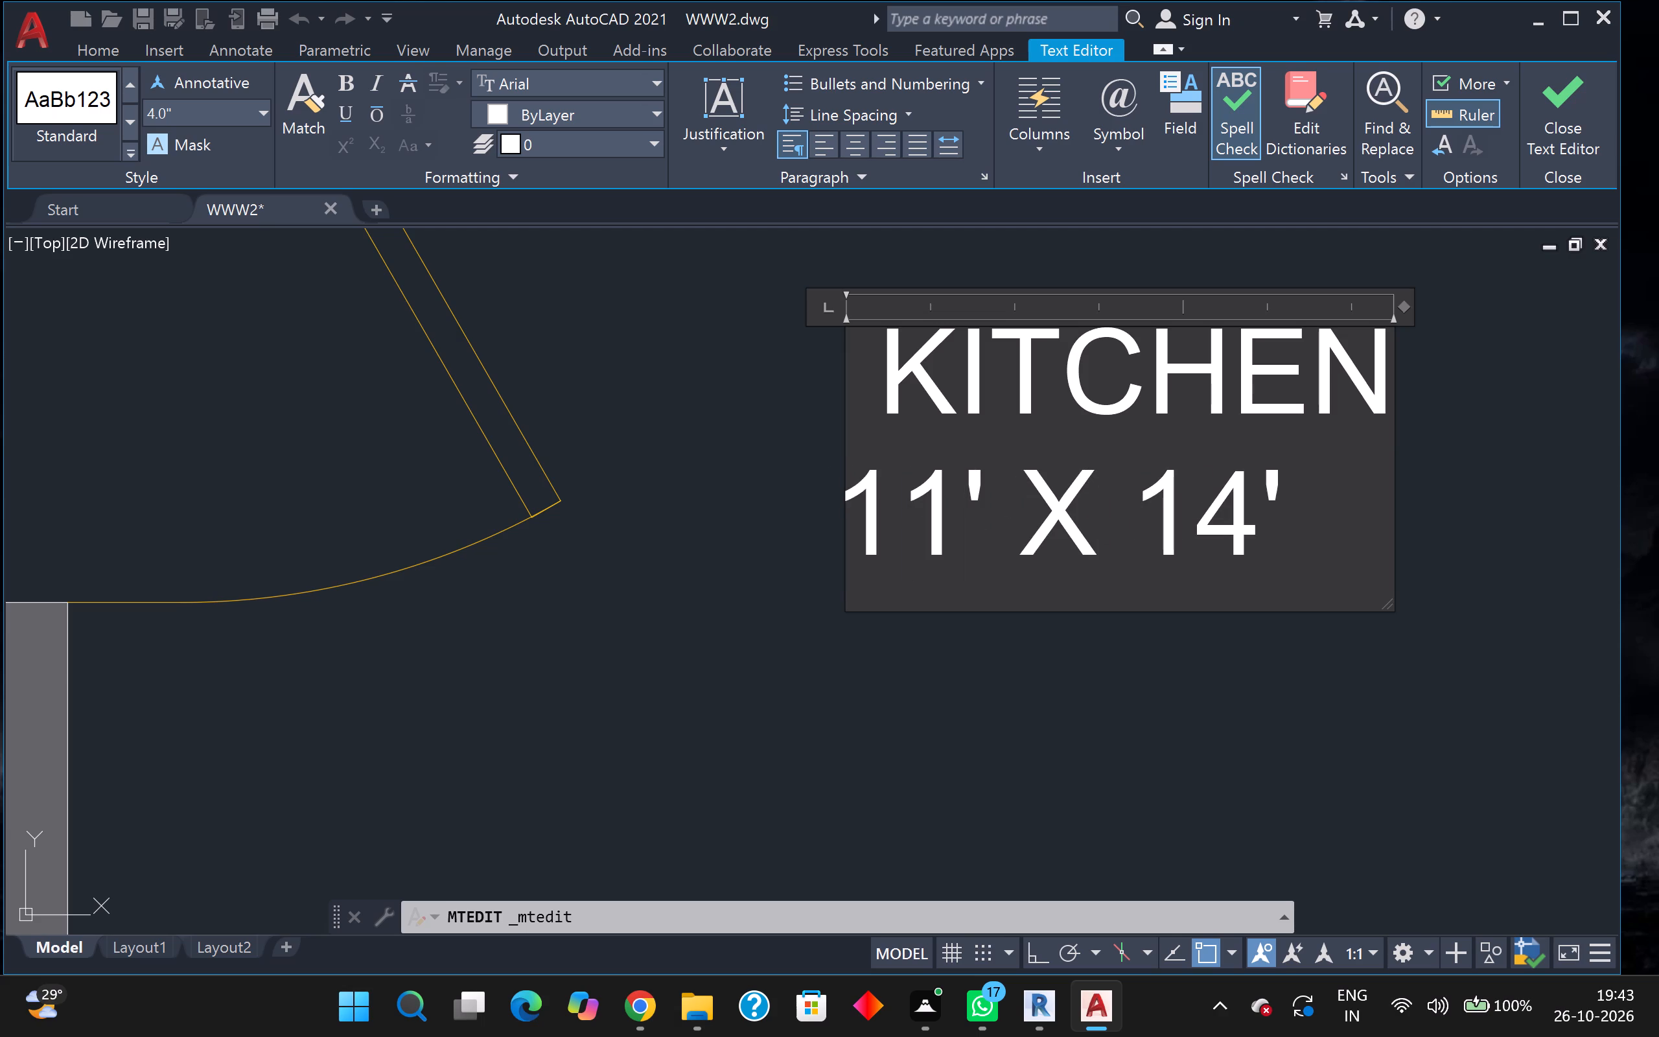
Change the second dimension in the KITCHEN label to 8', so the size line reads 11' X 8', and finish the text.
left_click(1266, 531)
key("BackSpace")
key("BackSpace")
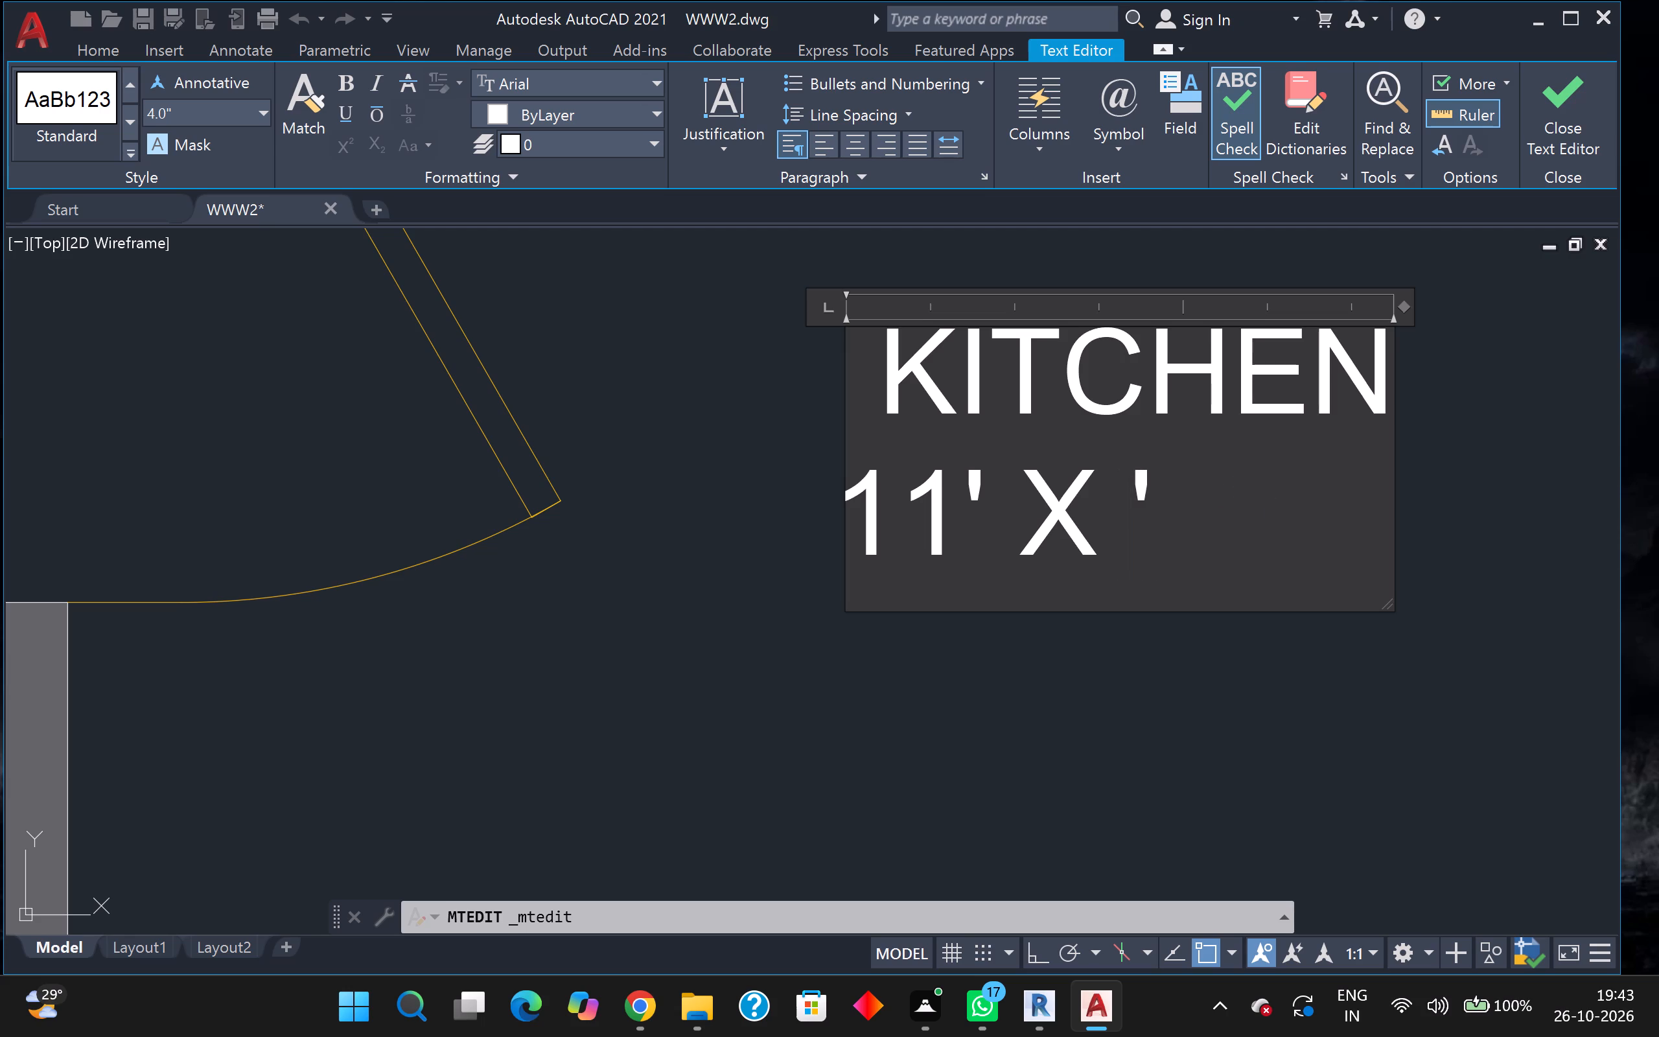
key("space")
key("9")
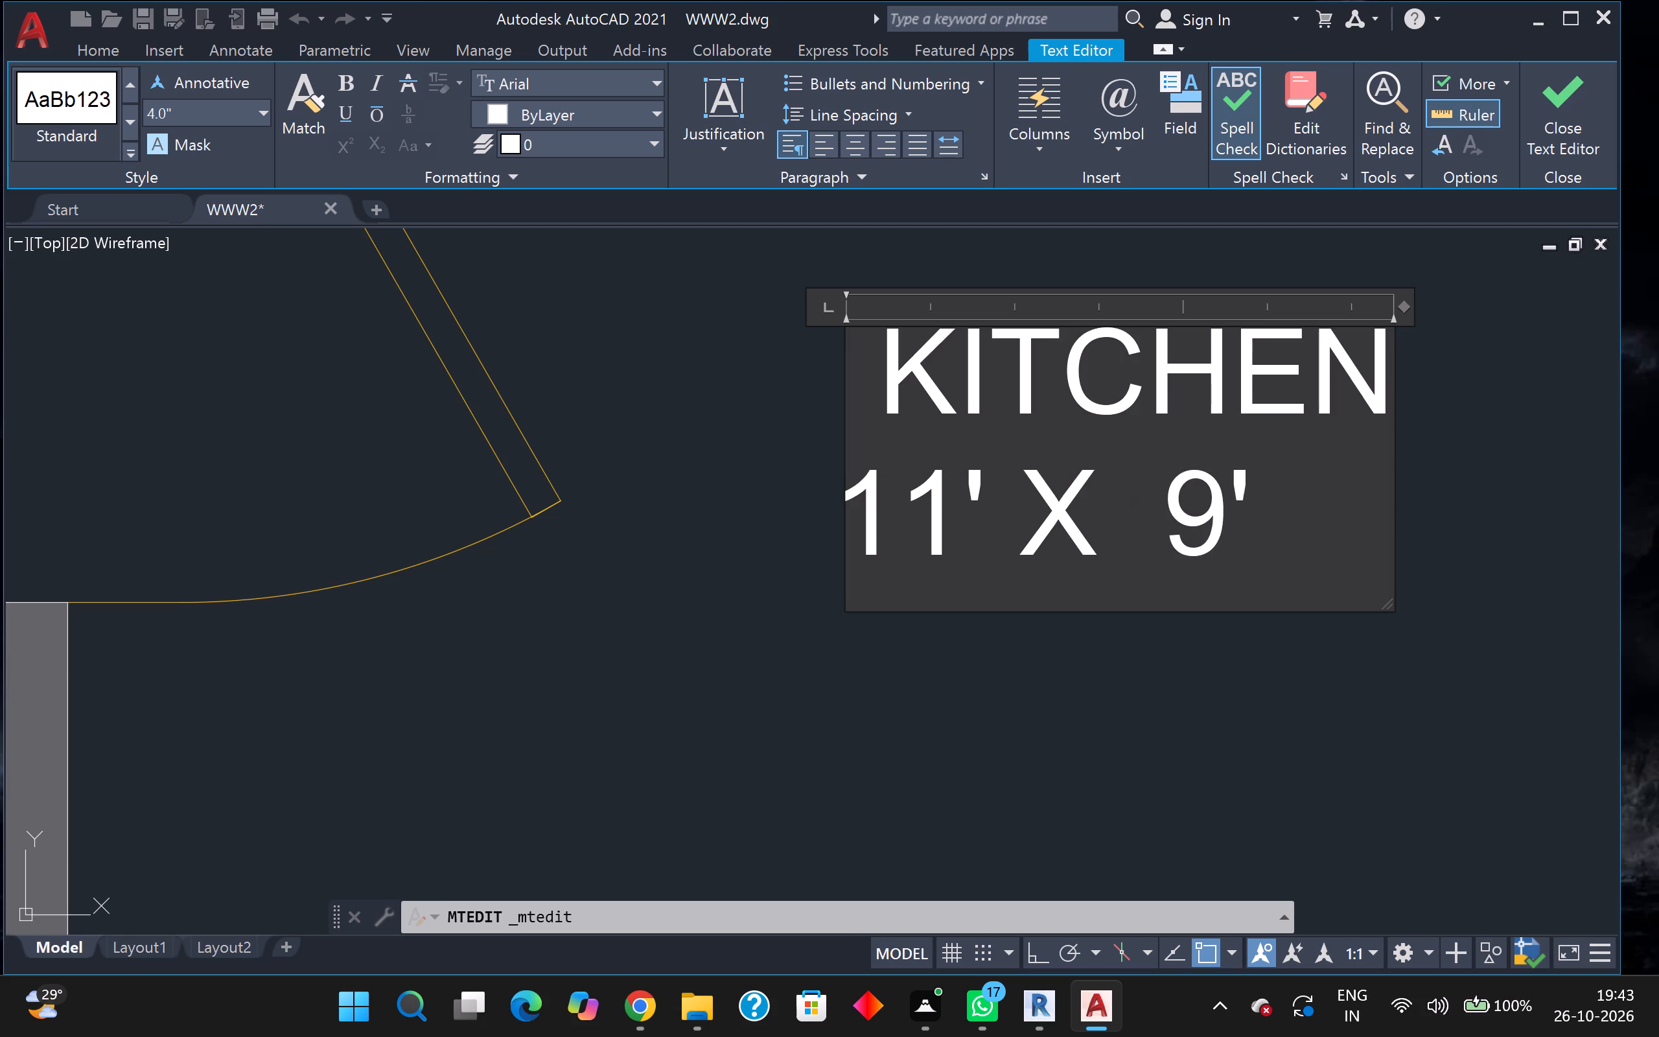
scroll(1248, 557, "down", 1)
key("BackSpace")
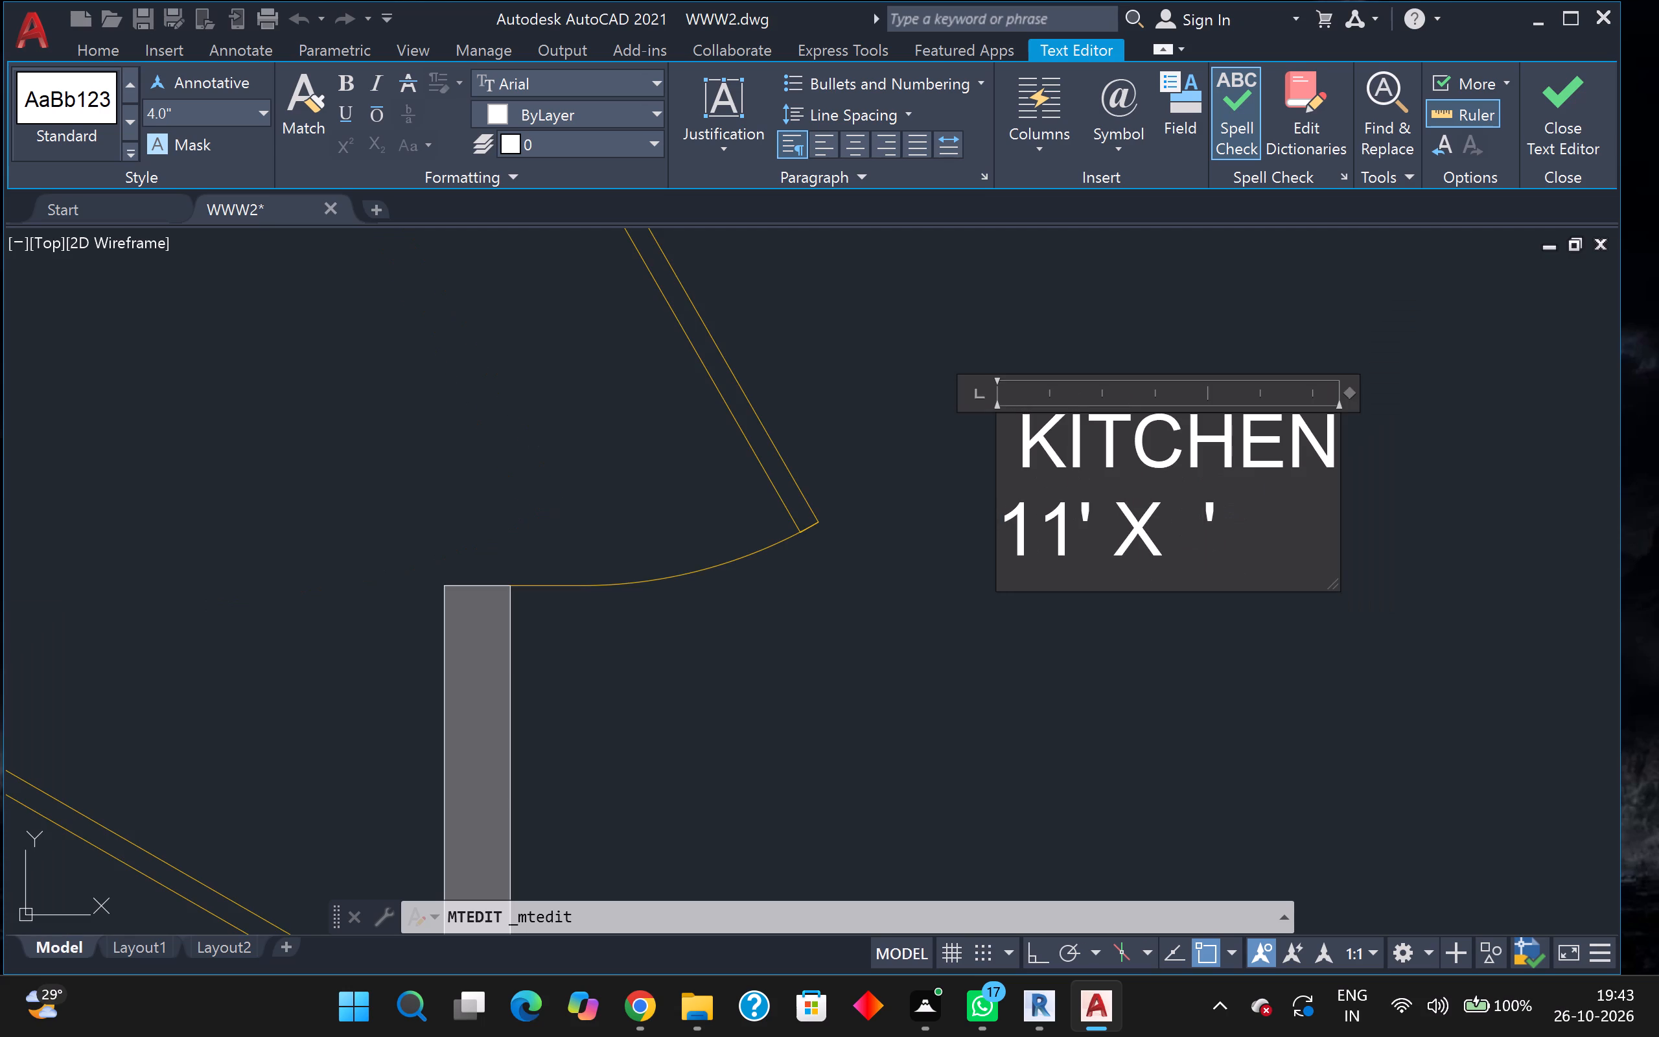
key("8")
scroll(1248, 557, "down", 3)
left_click(1231, 573)
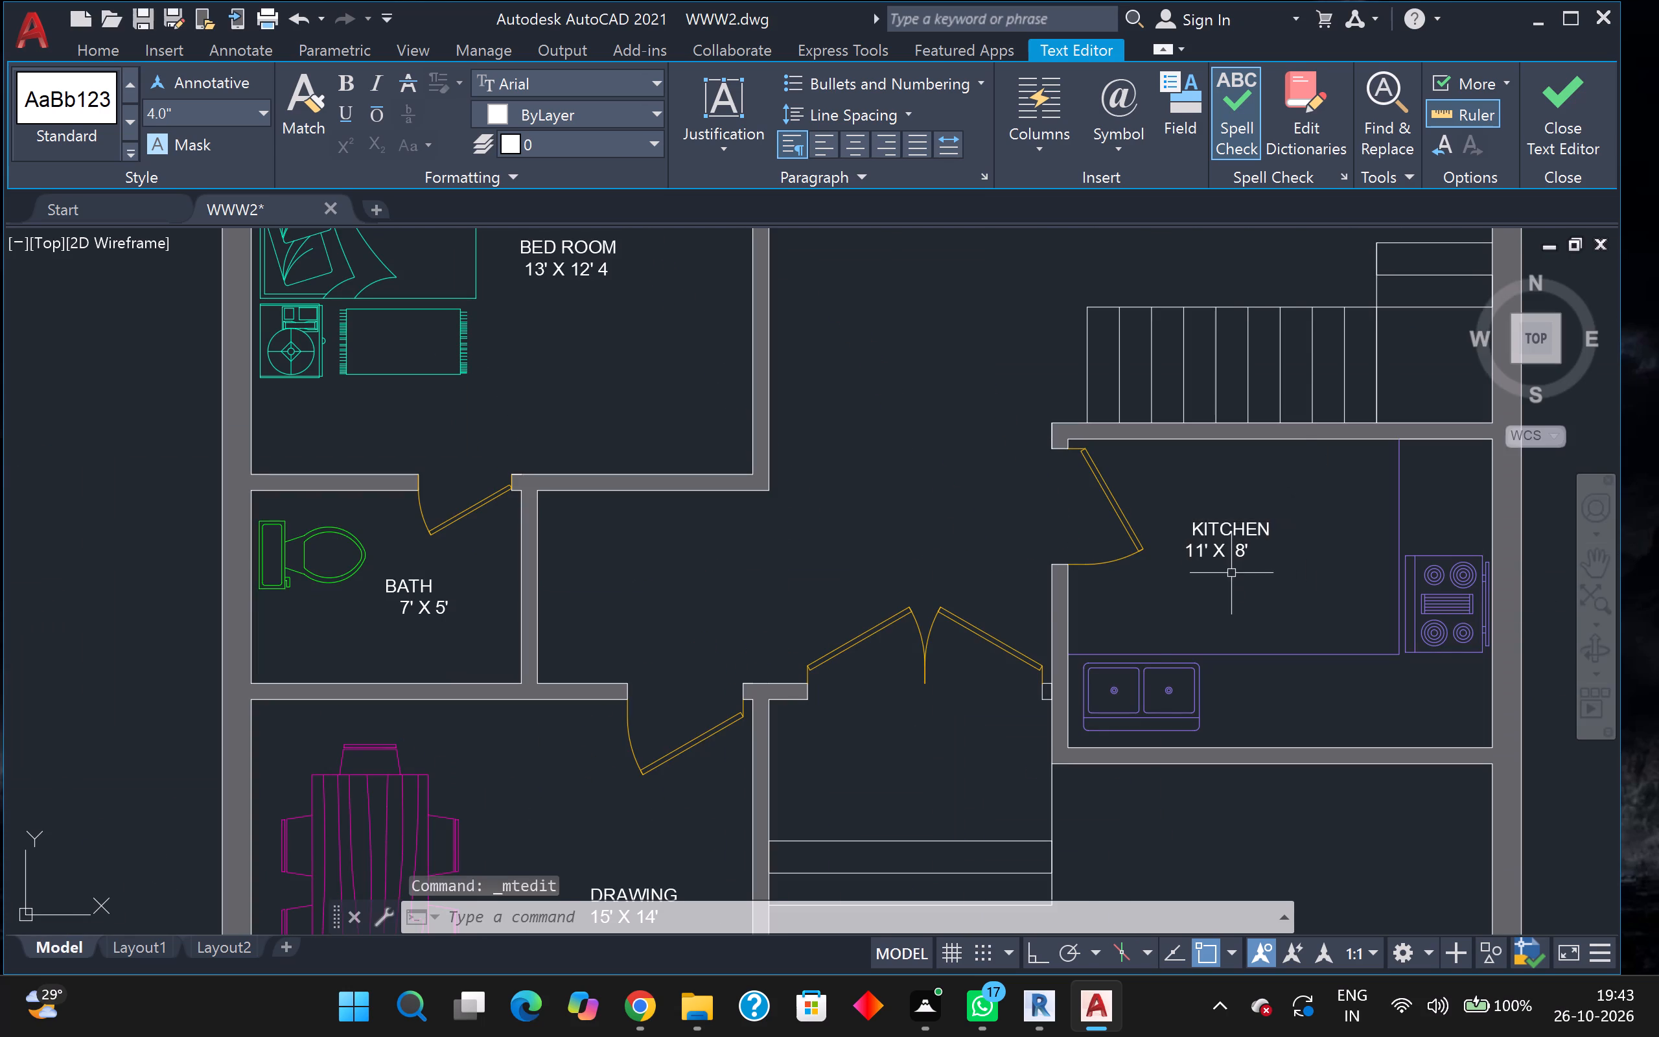
Copy the KITCHEN label into the open living area, placing it beside the sofa set's rug, above the staircase.
scroll(1230, 573, "down", 3)
middle_click_drag(1218, 594, 1168, 585)
scroll(1135, 575, "up", 1)
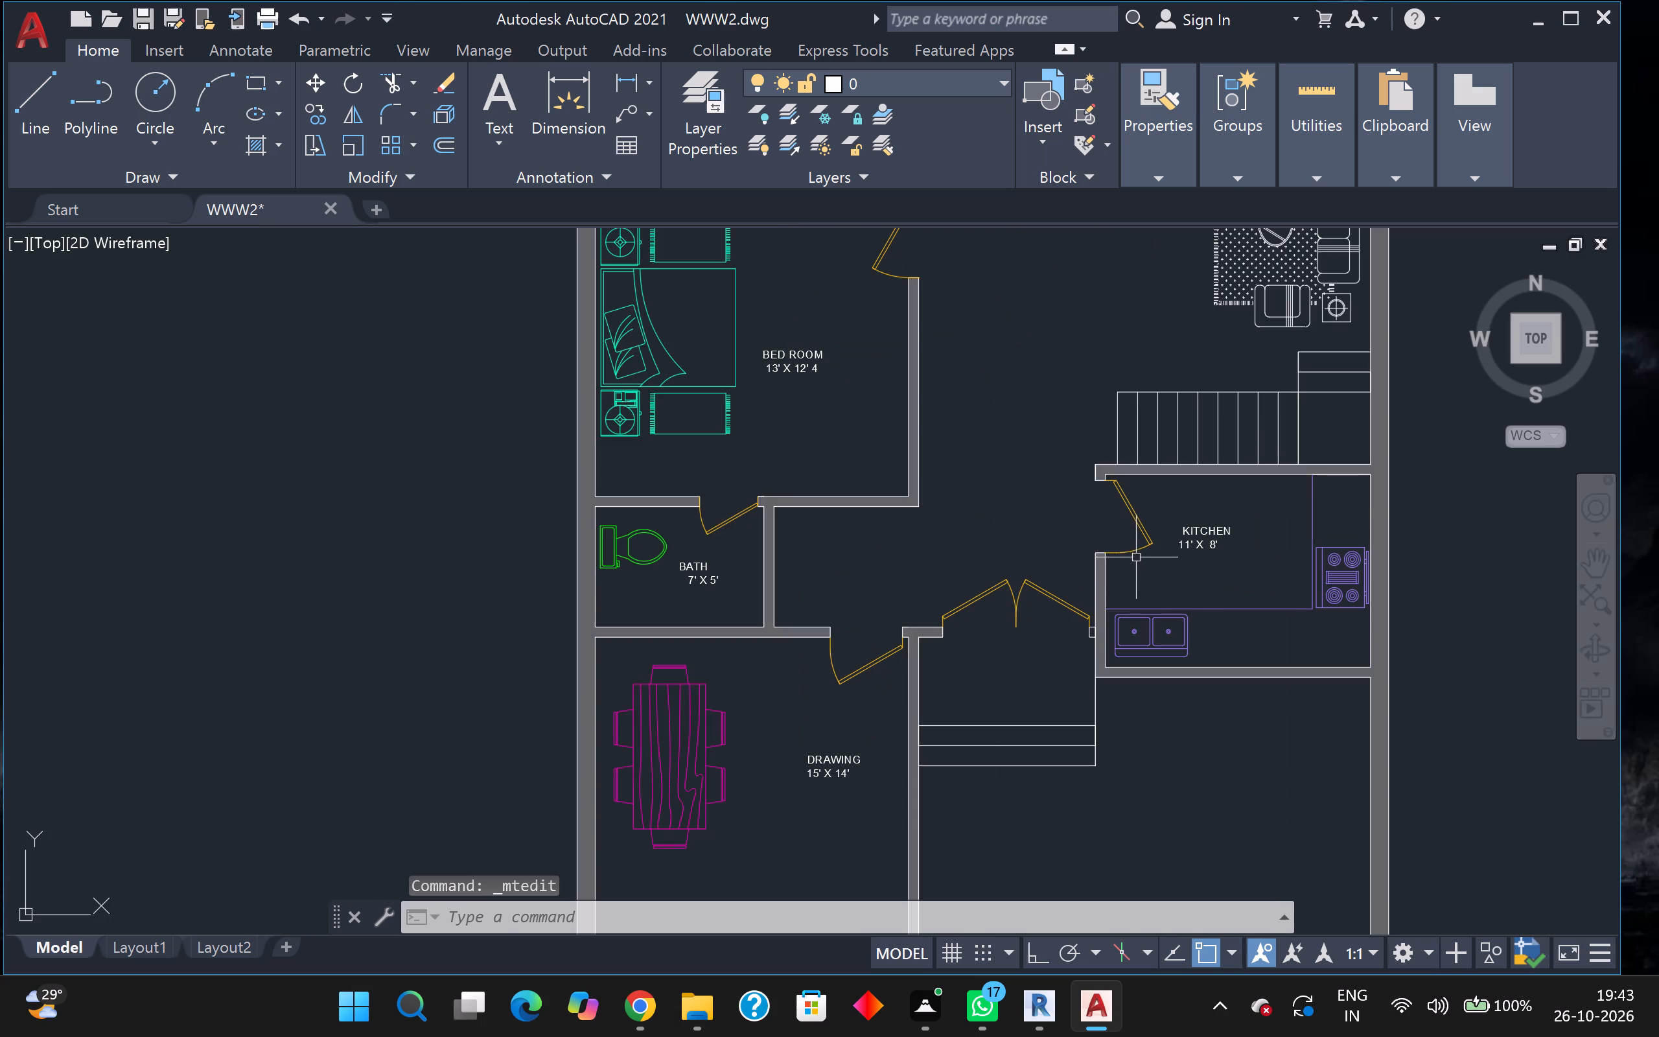
left_click(1198, 532)
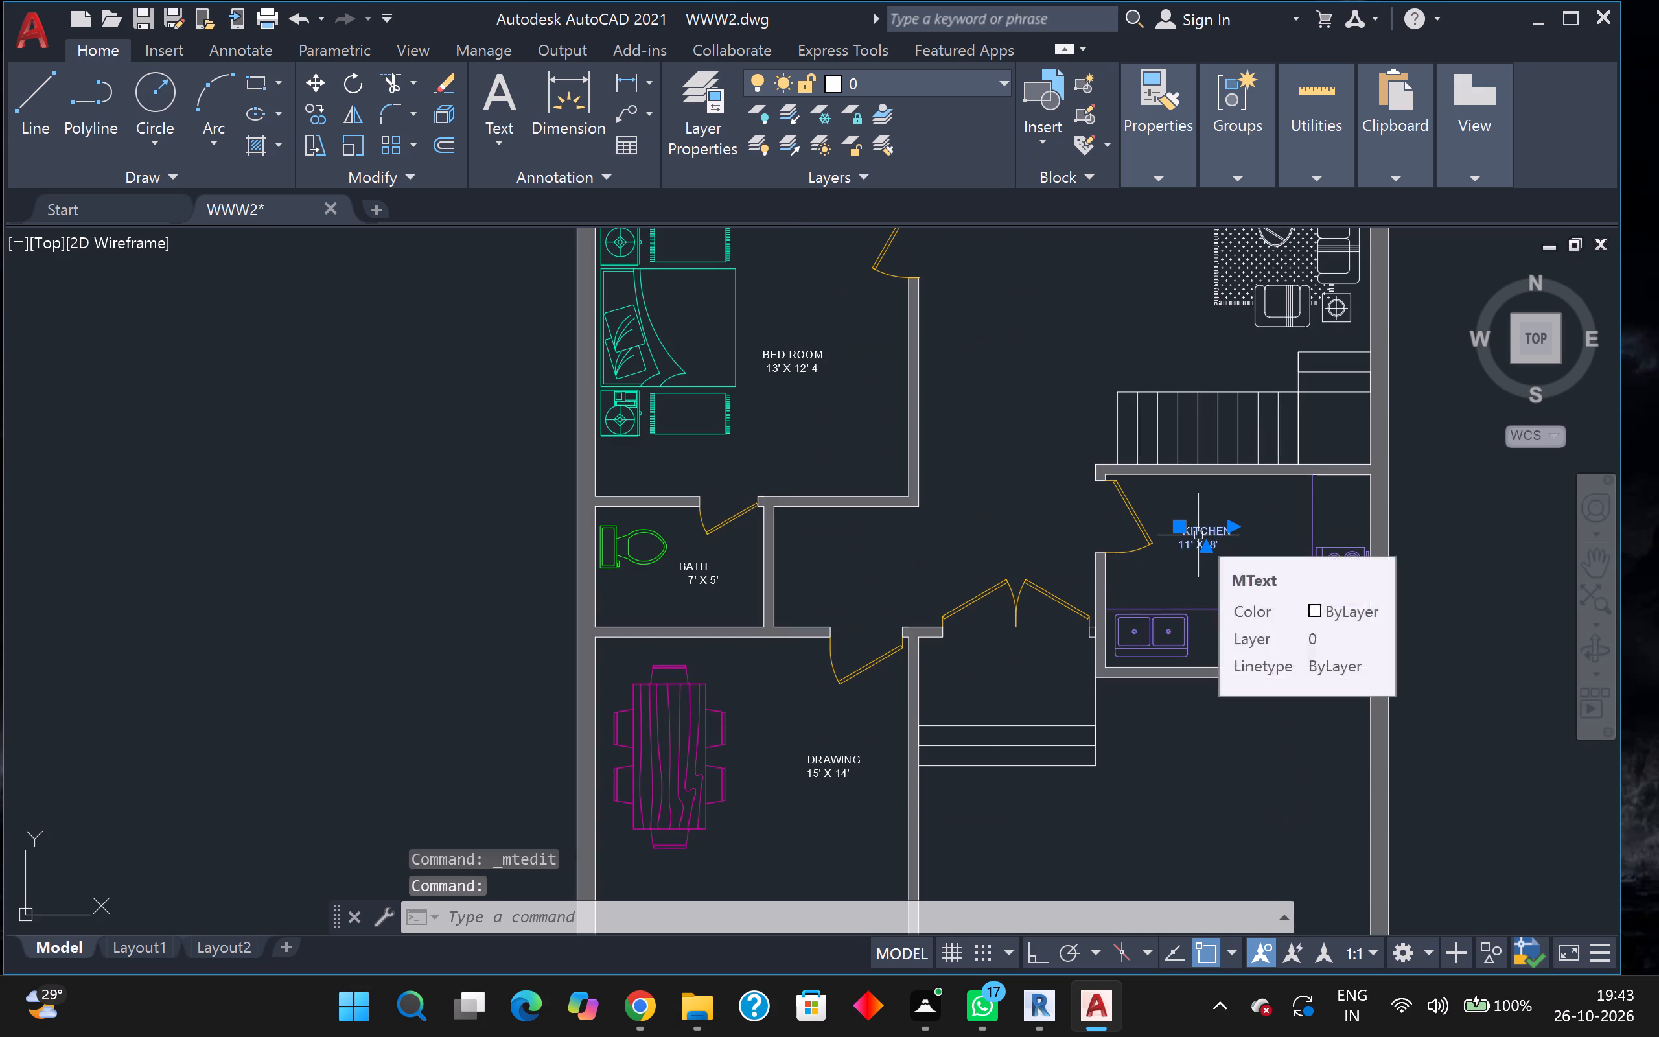
scroll(1268, 583, "down", 2)
scroll(1275, 541, "up", 1)
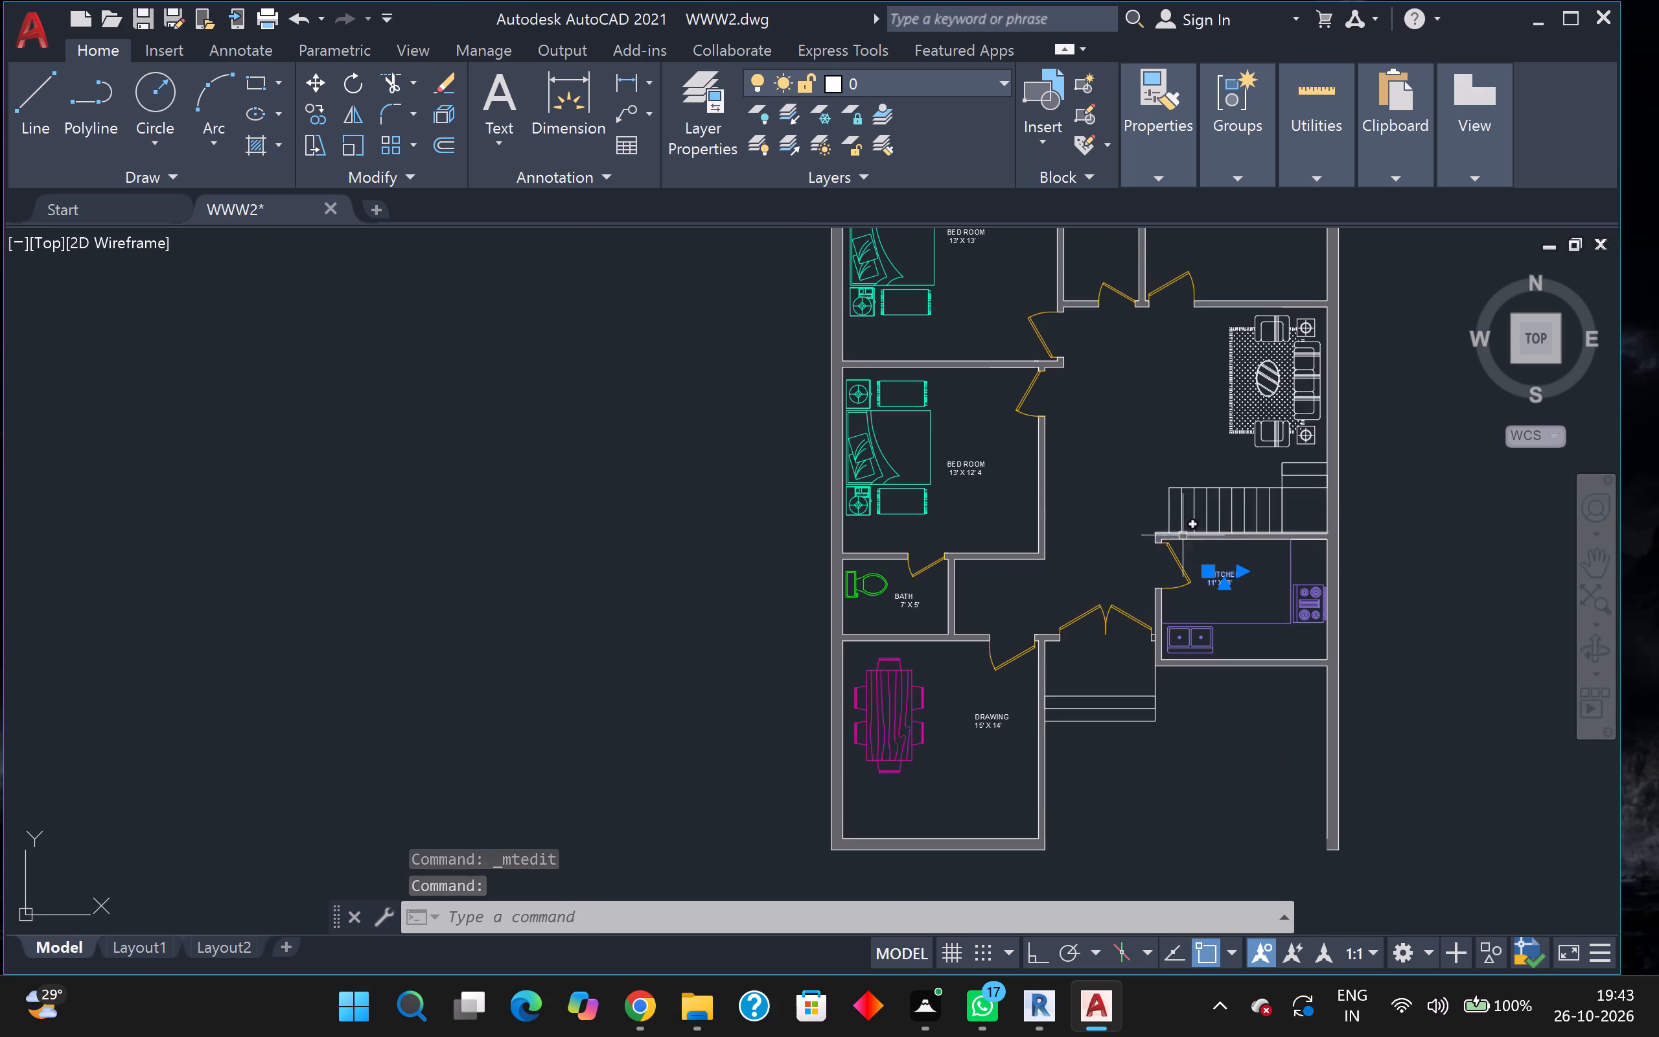
type("CO")
key("Return")
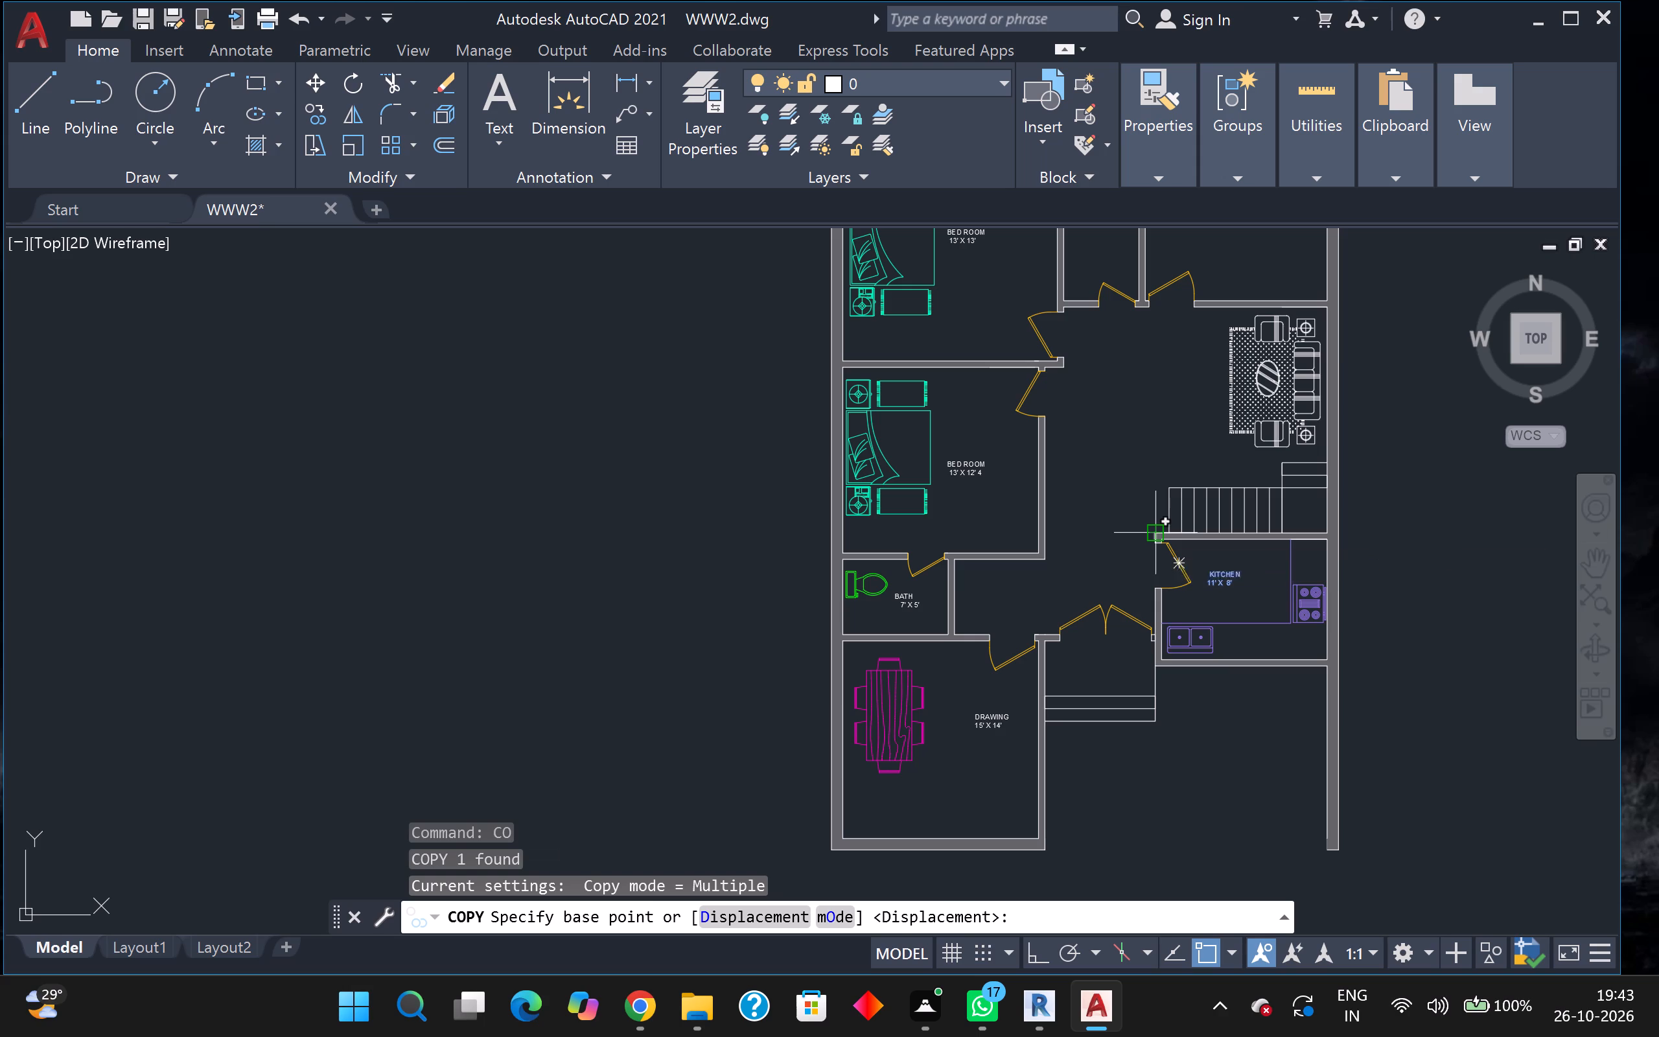
left_click(1233, 577)
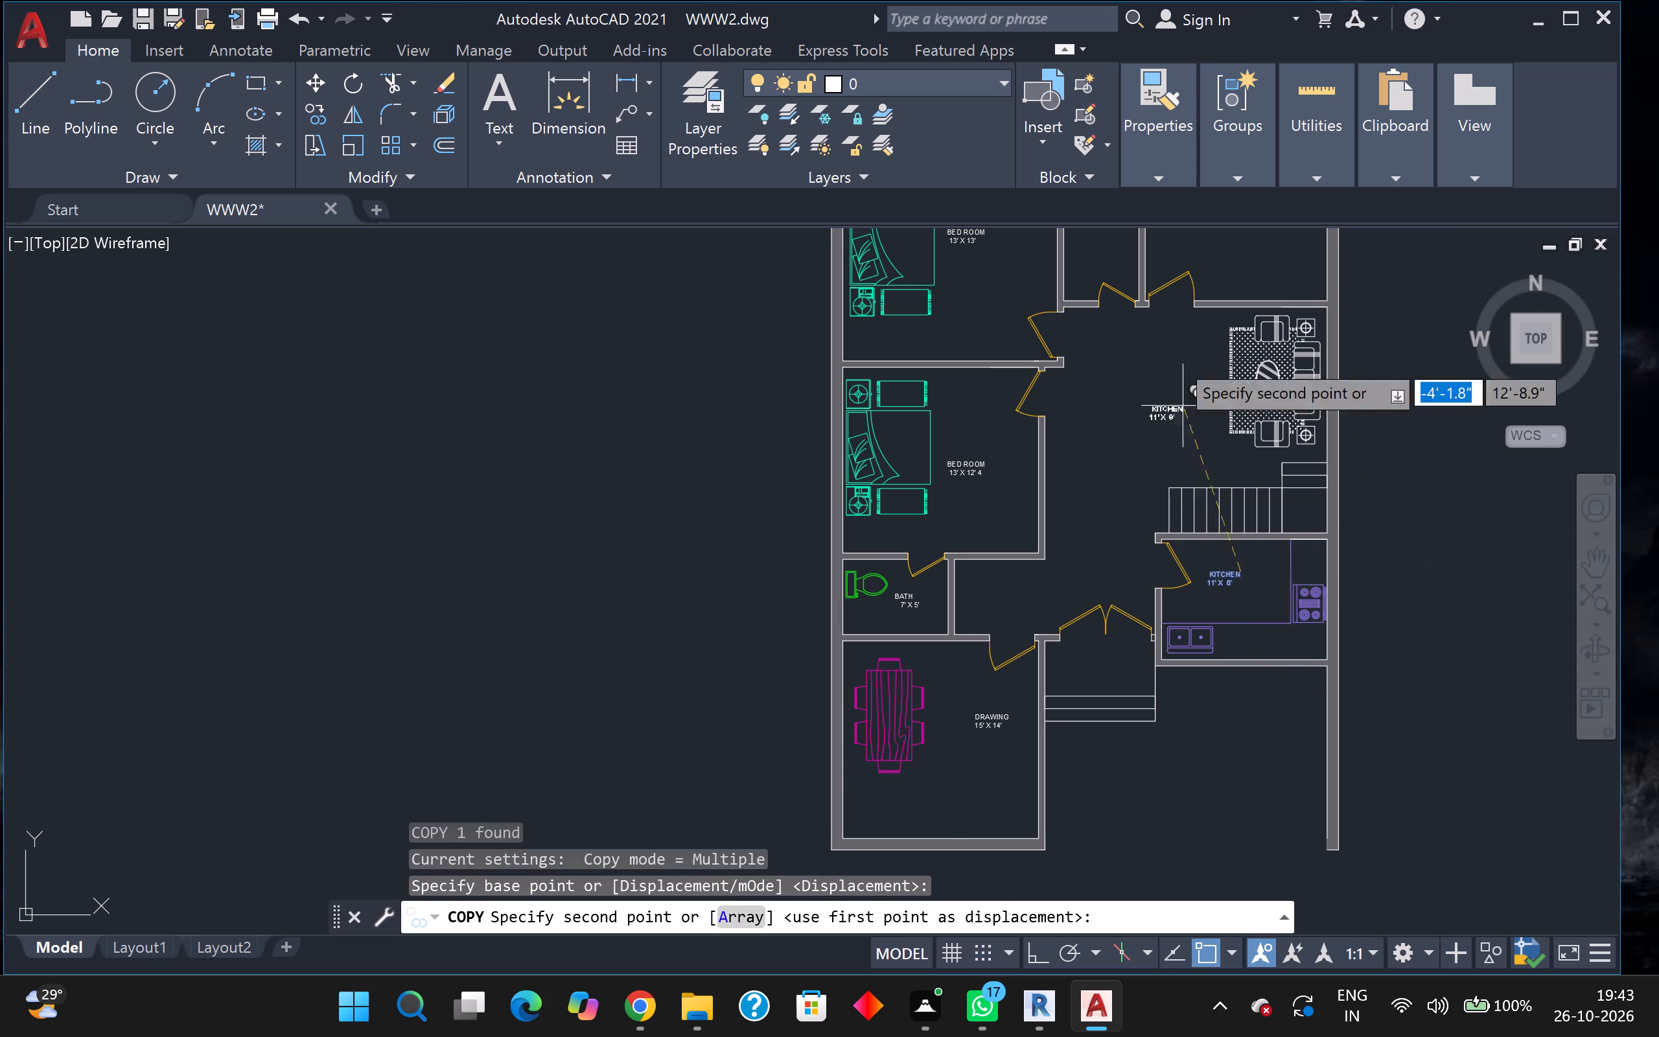
scroll(1168, 302, "up", 1)
left_click(1210, 463)
middle_click_drag(1210, 465, 1268, 673)
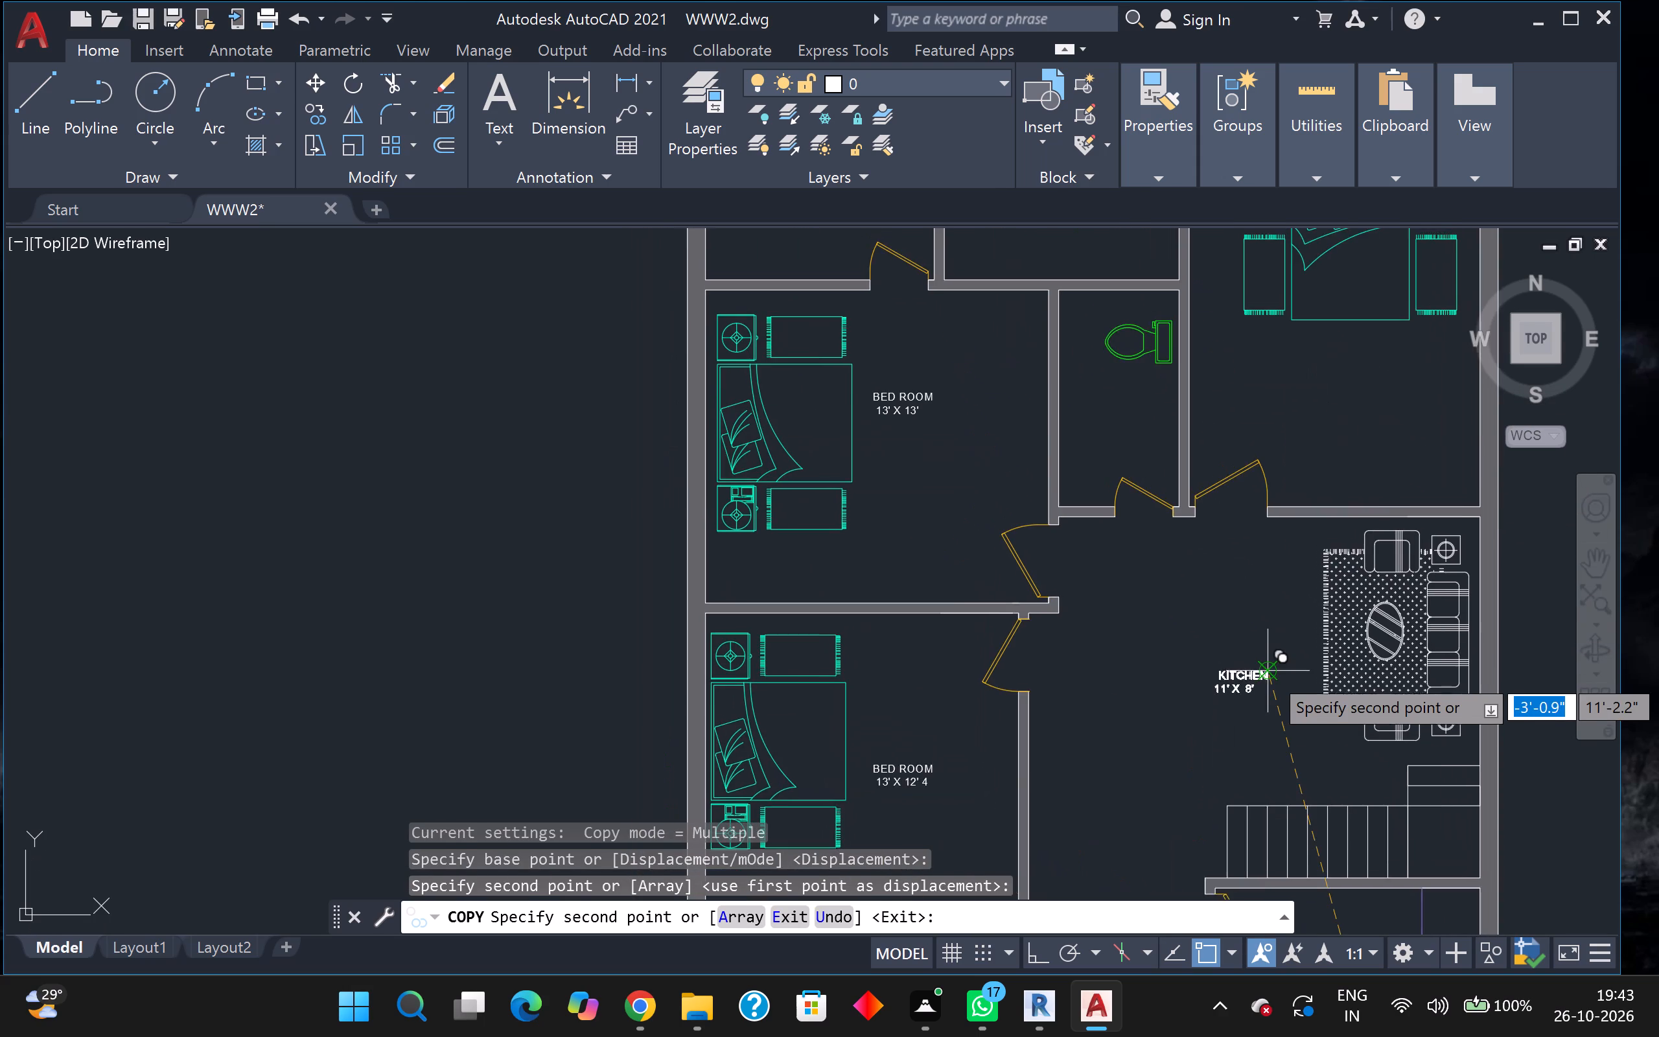
scroll(1271, 675, "up", 1)
key("Escape")
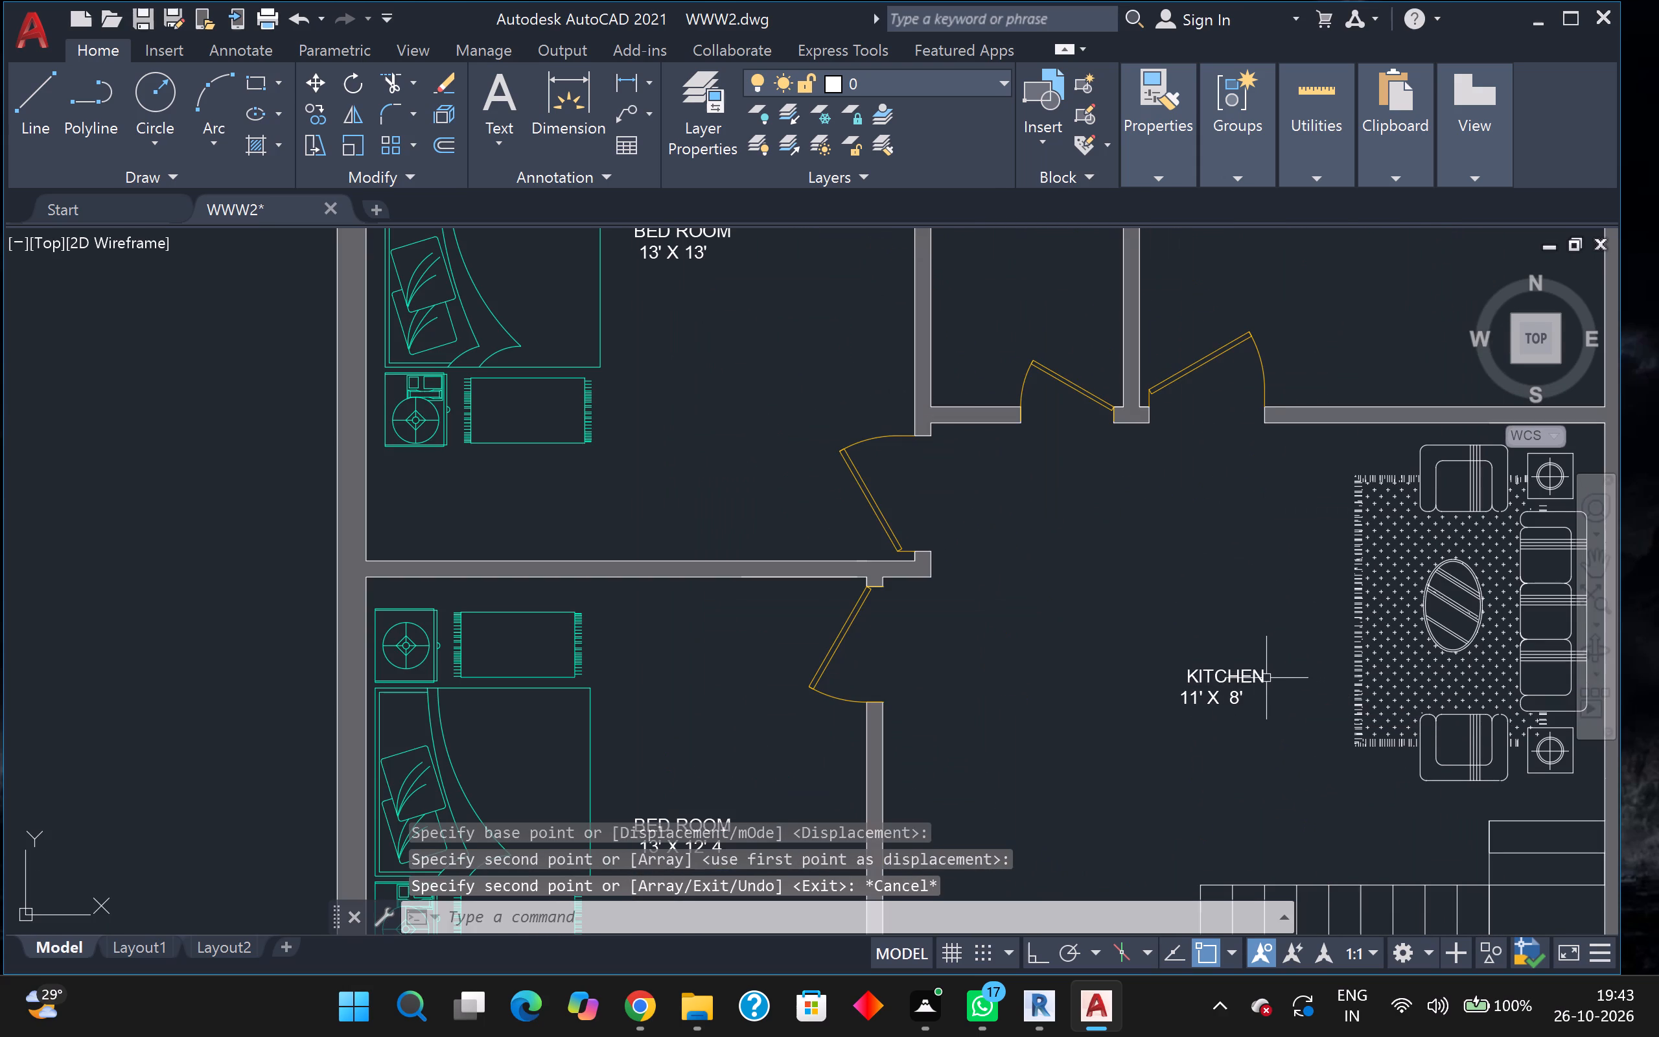
Edit the copied label beside the sofa set, replacing the name KITCHEN with HALL above the size line.
left_click(1240, 674)
left_click(1236, 674)
scroll(1236, 674, "up", 2)
double_click(1236, 674)
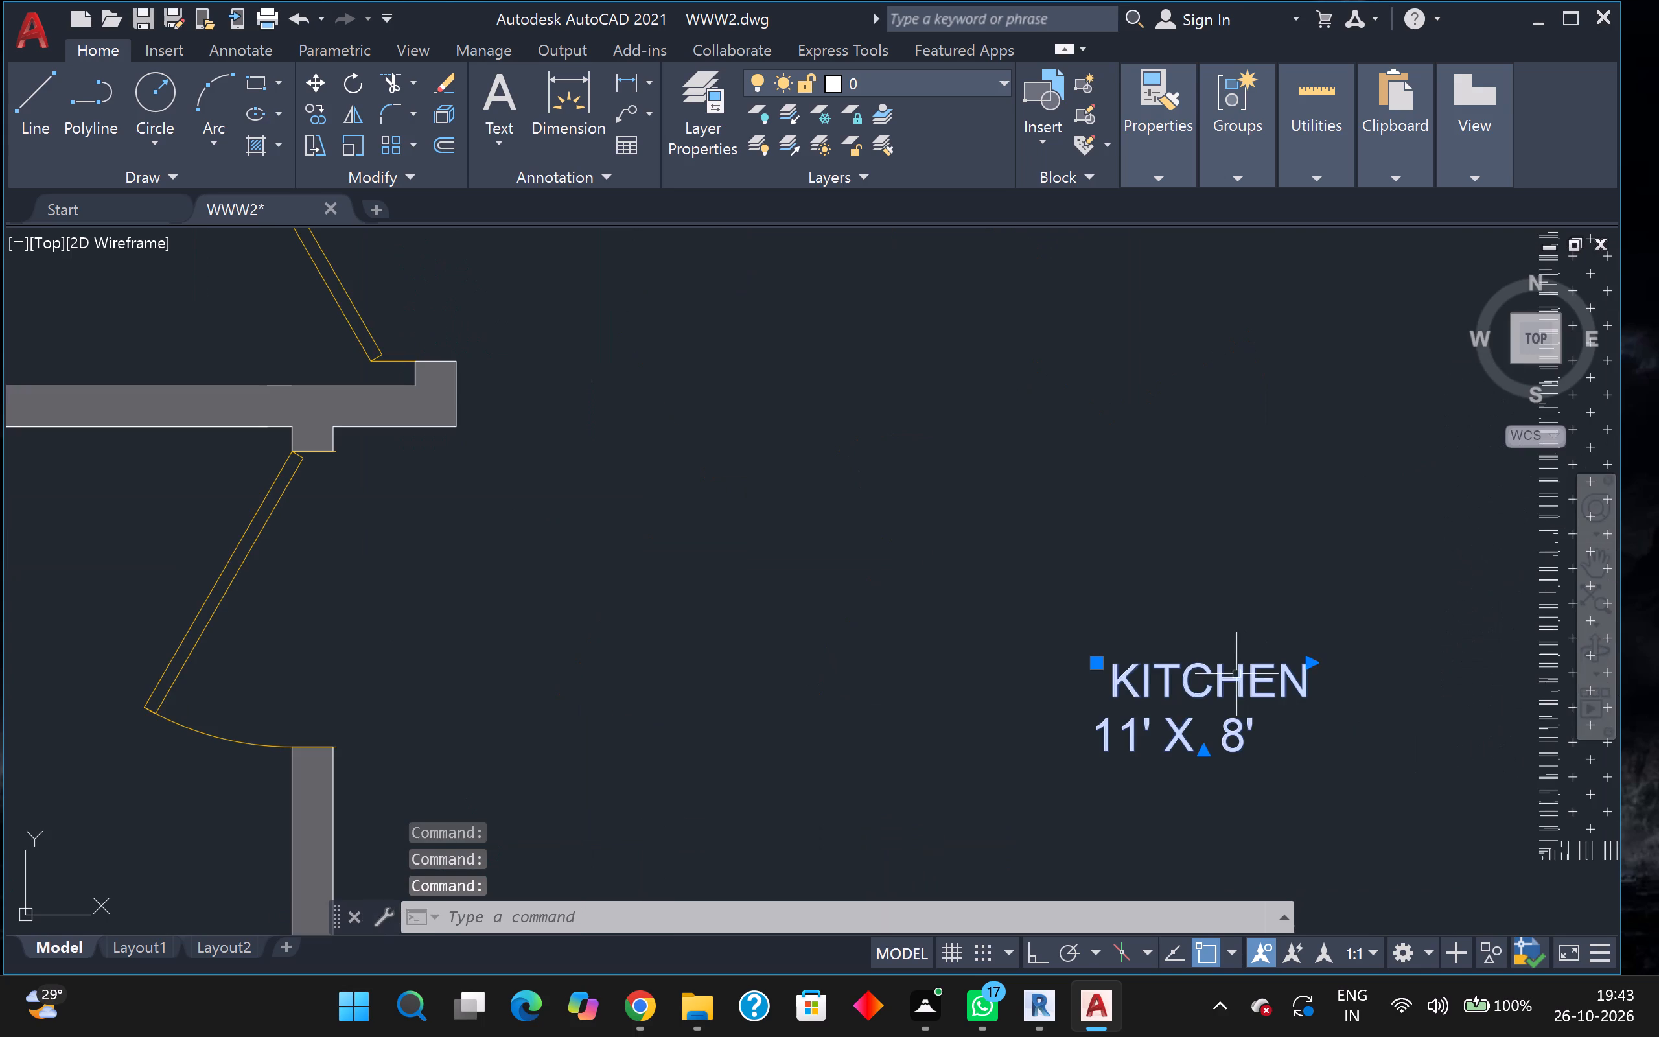
scroll(1253, 670, "up", 3)
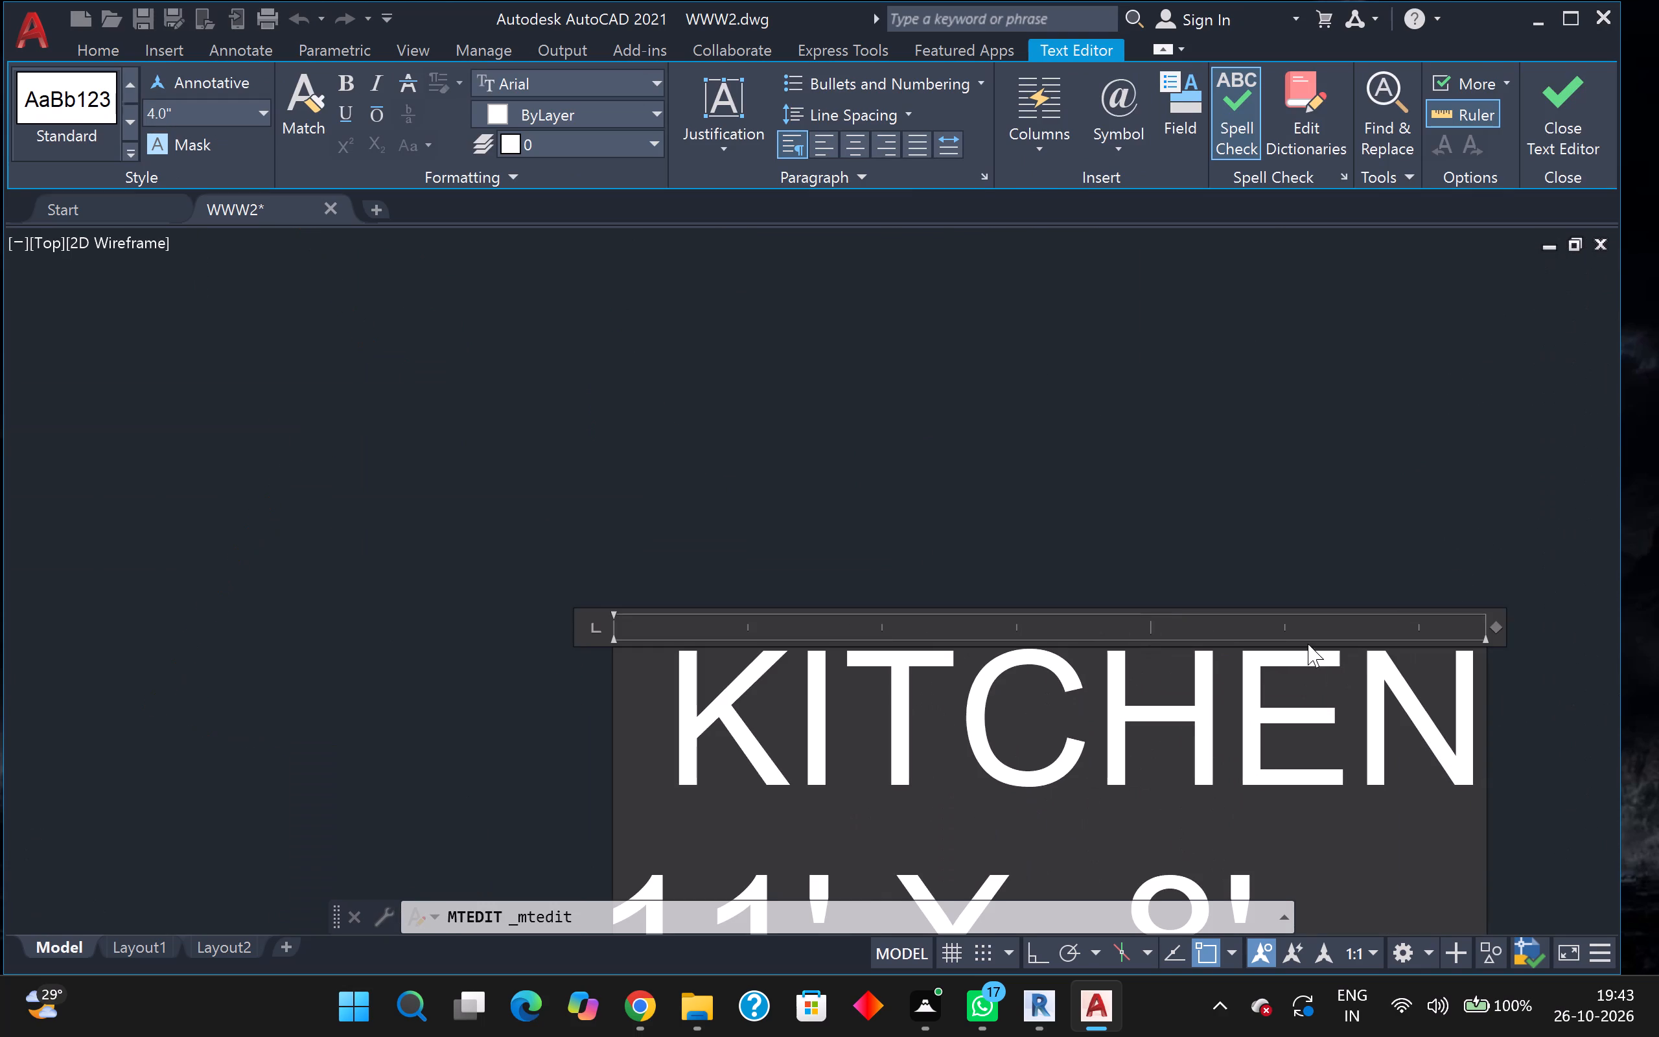
scroll(1355, 686, "down", 2)
left_click(1395, 722)
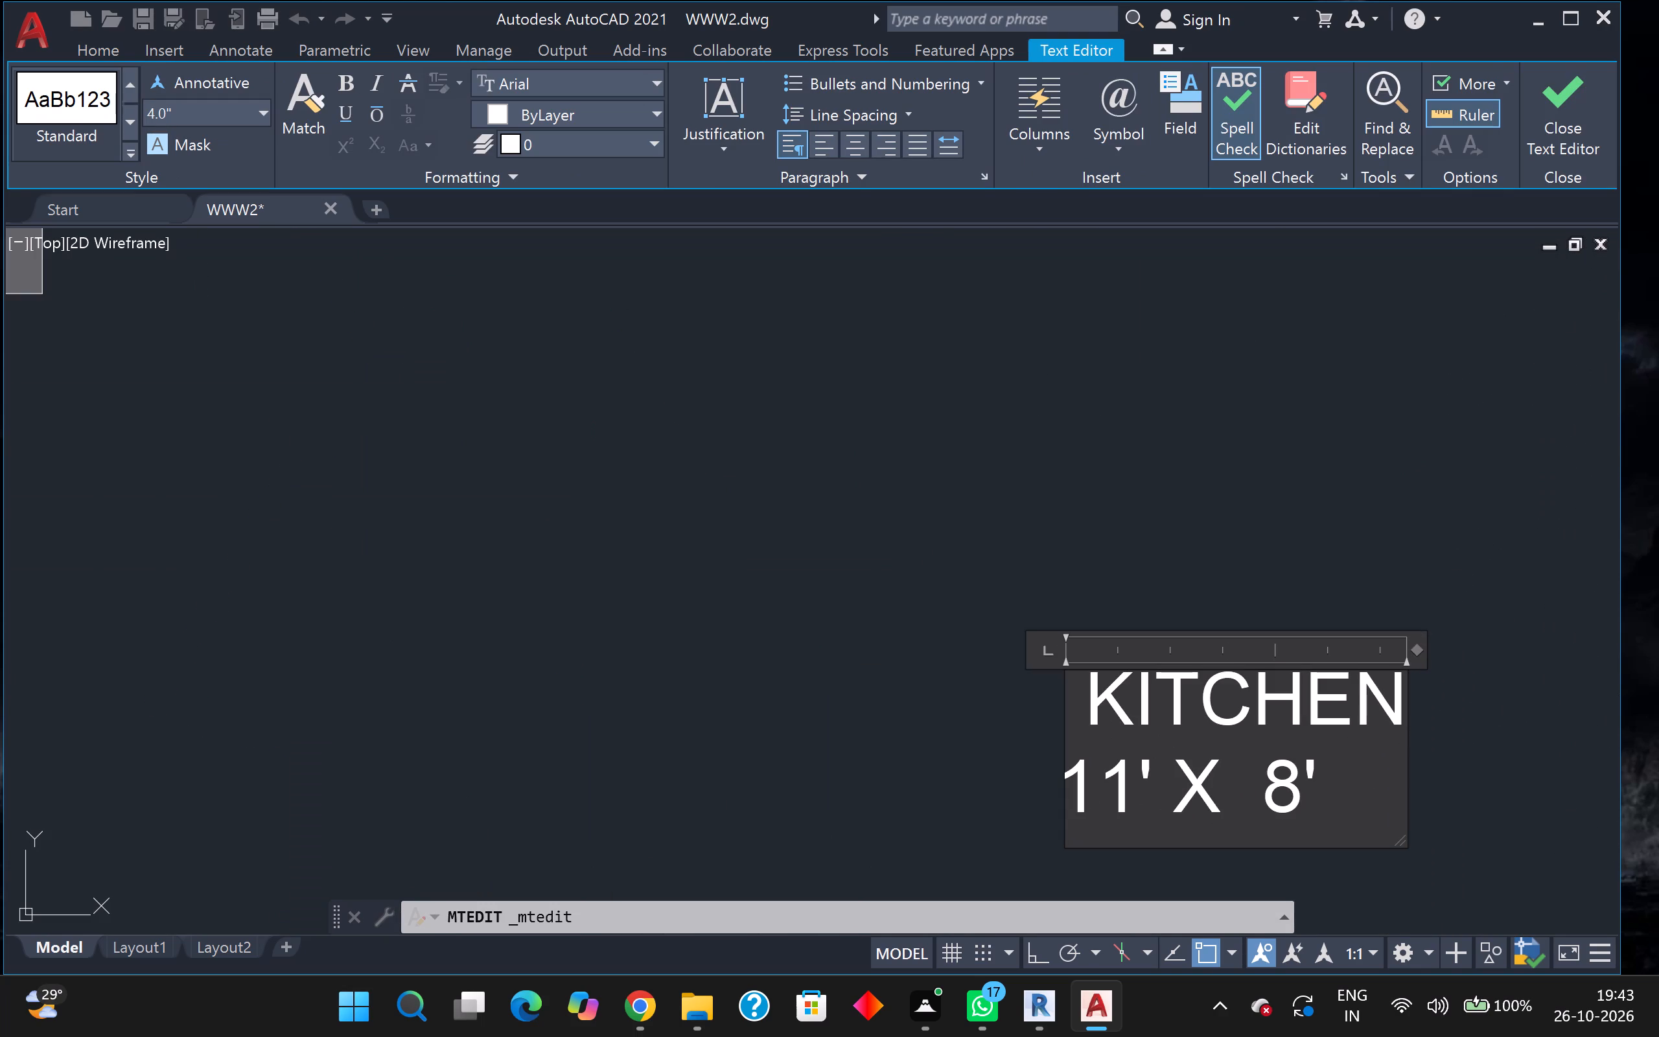
key("BackSpace")
key("BackSpace")
key("BackSpace")
key("BackSpace")
key("BackSpace")
key("BackSpace")
key("BackSpace")
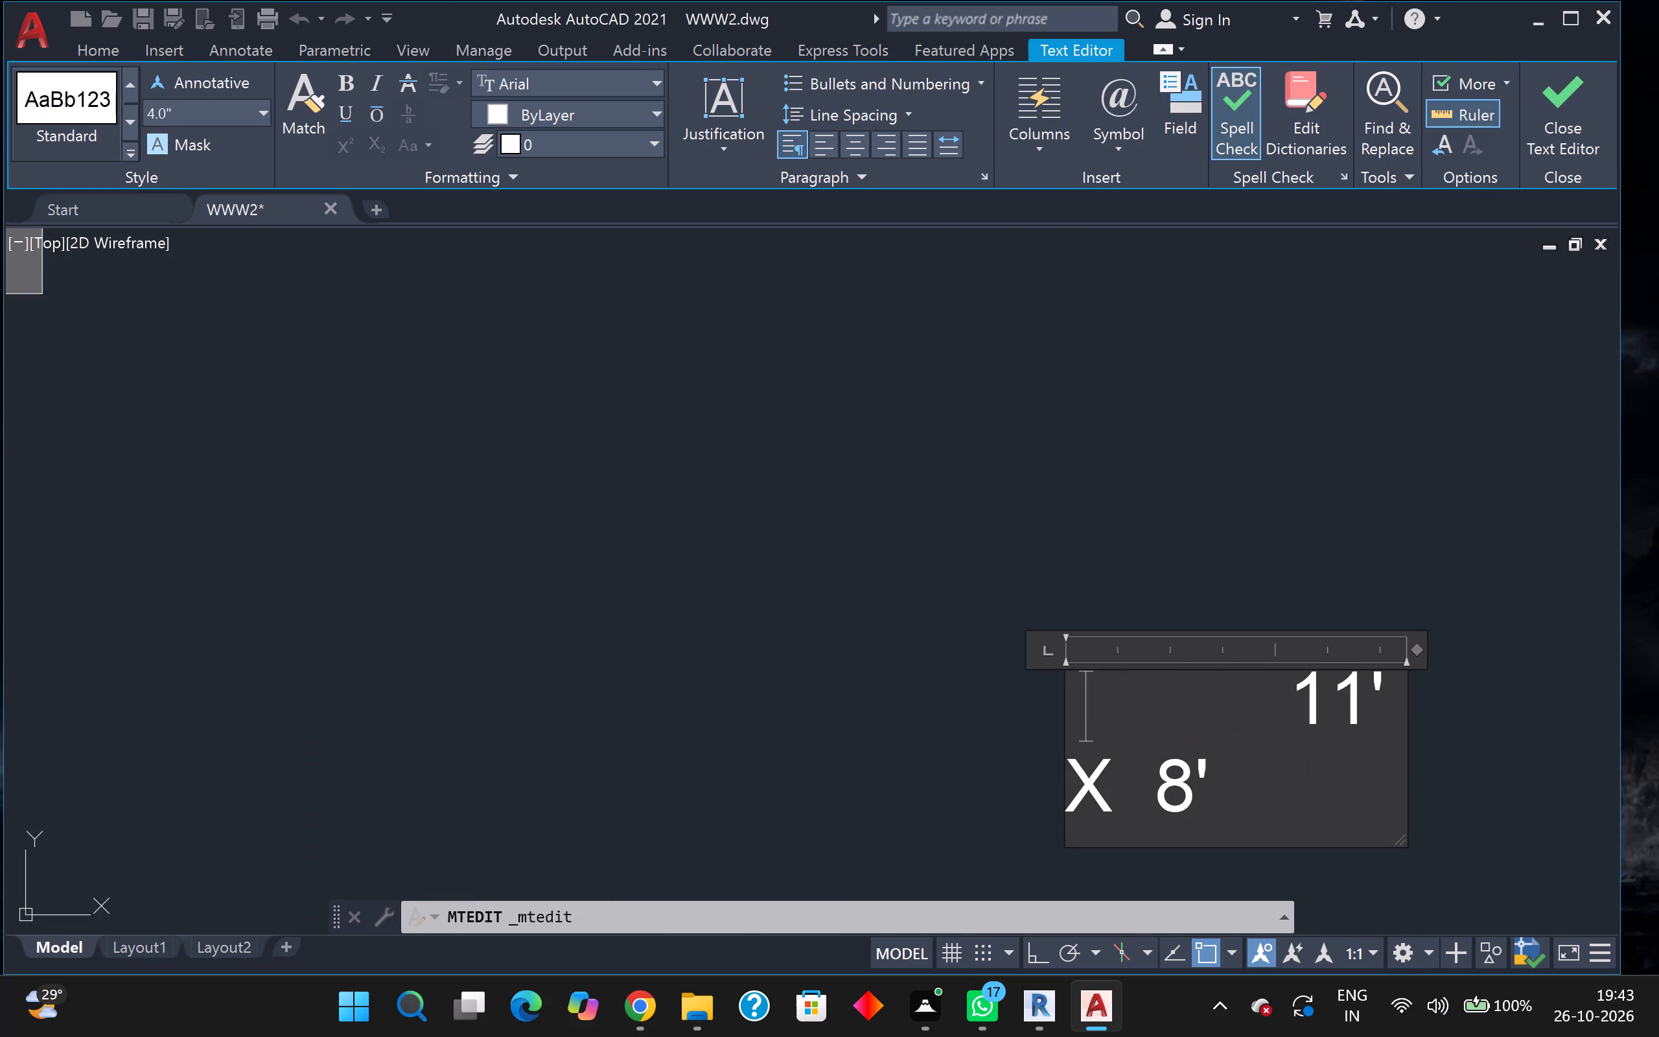
key("space")
type("H")
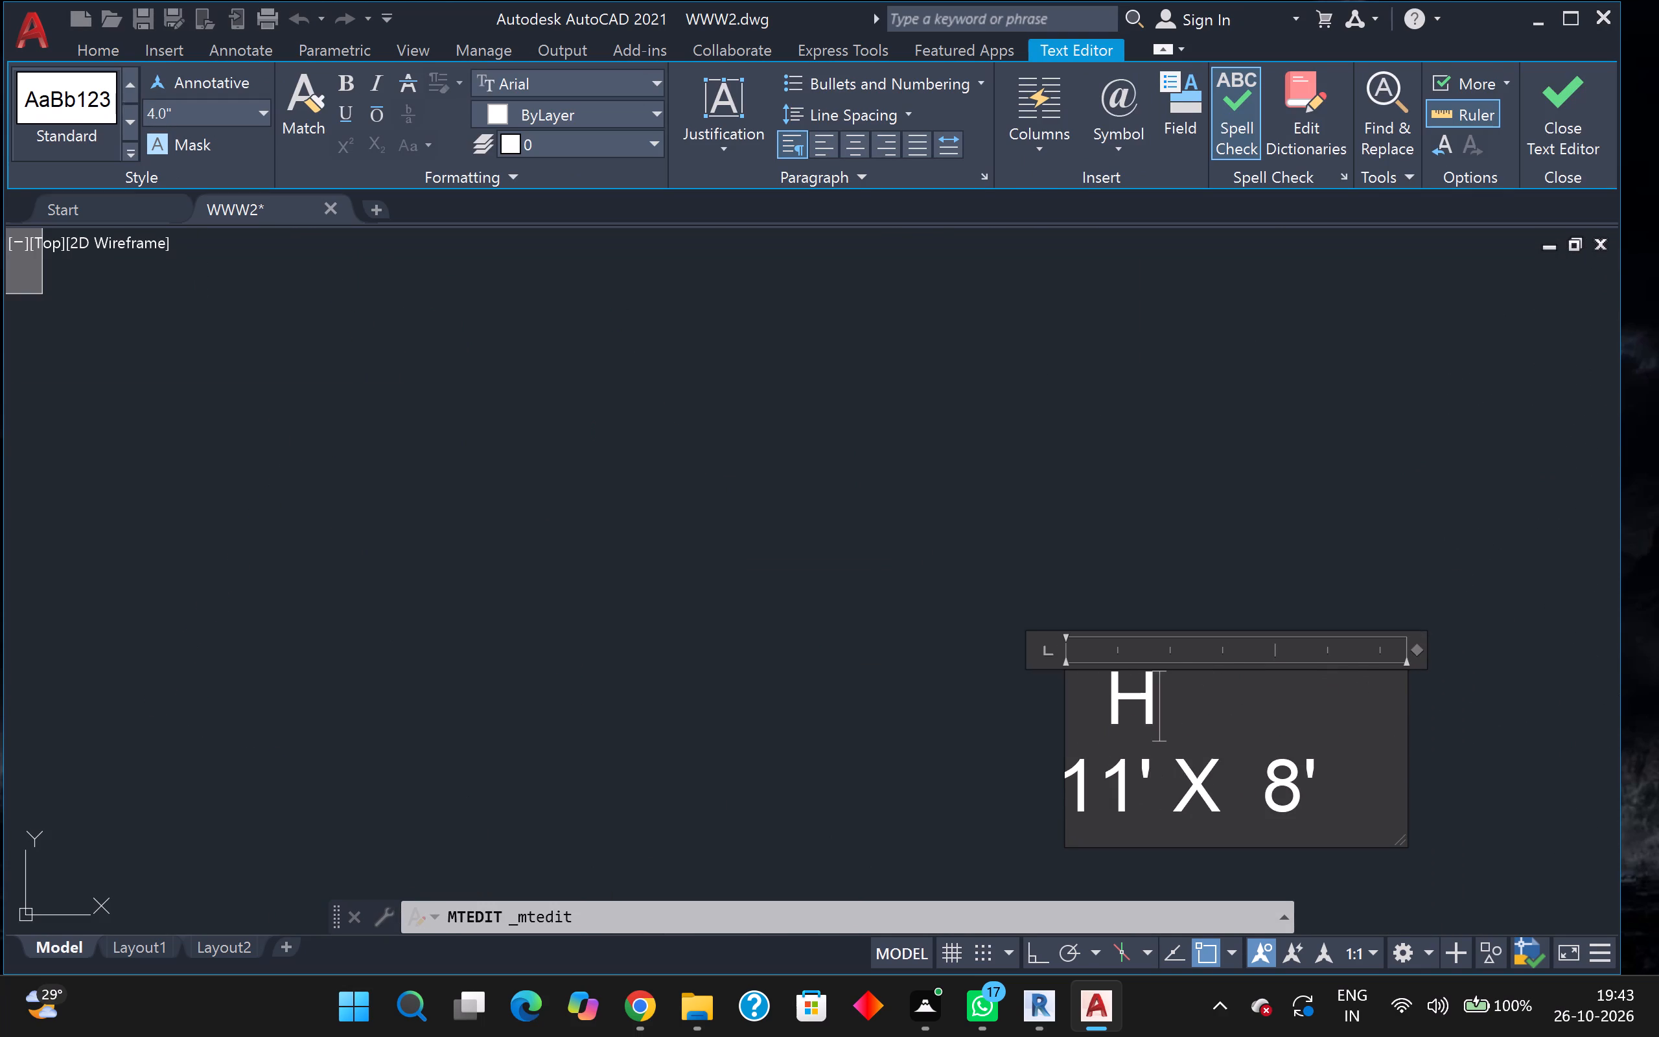
key("a")
key("l")
key("l")
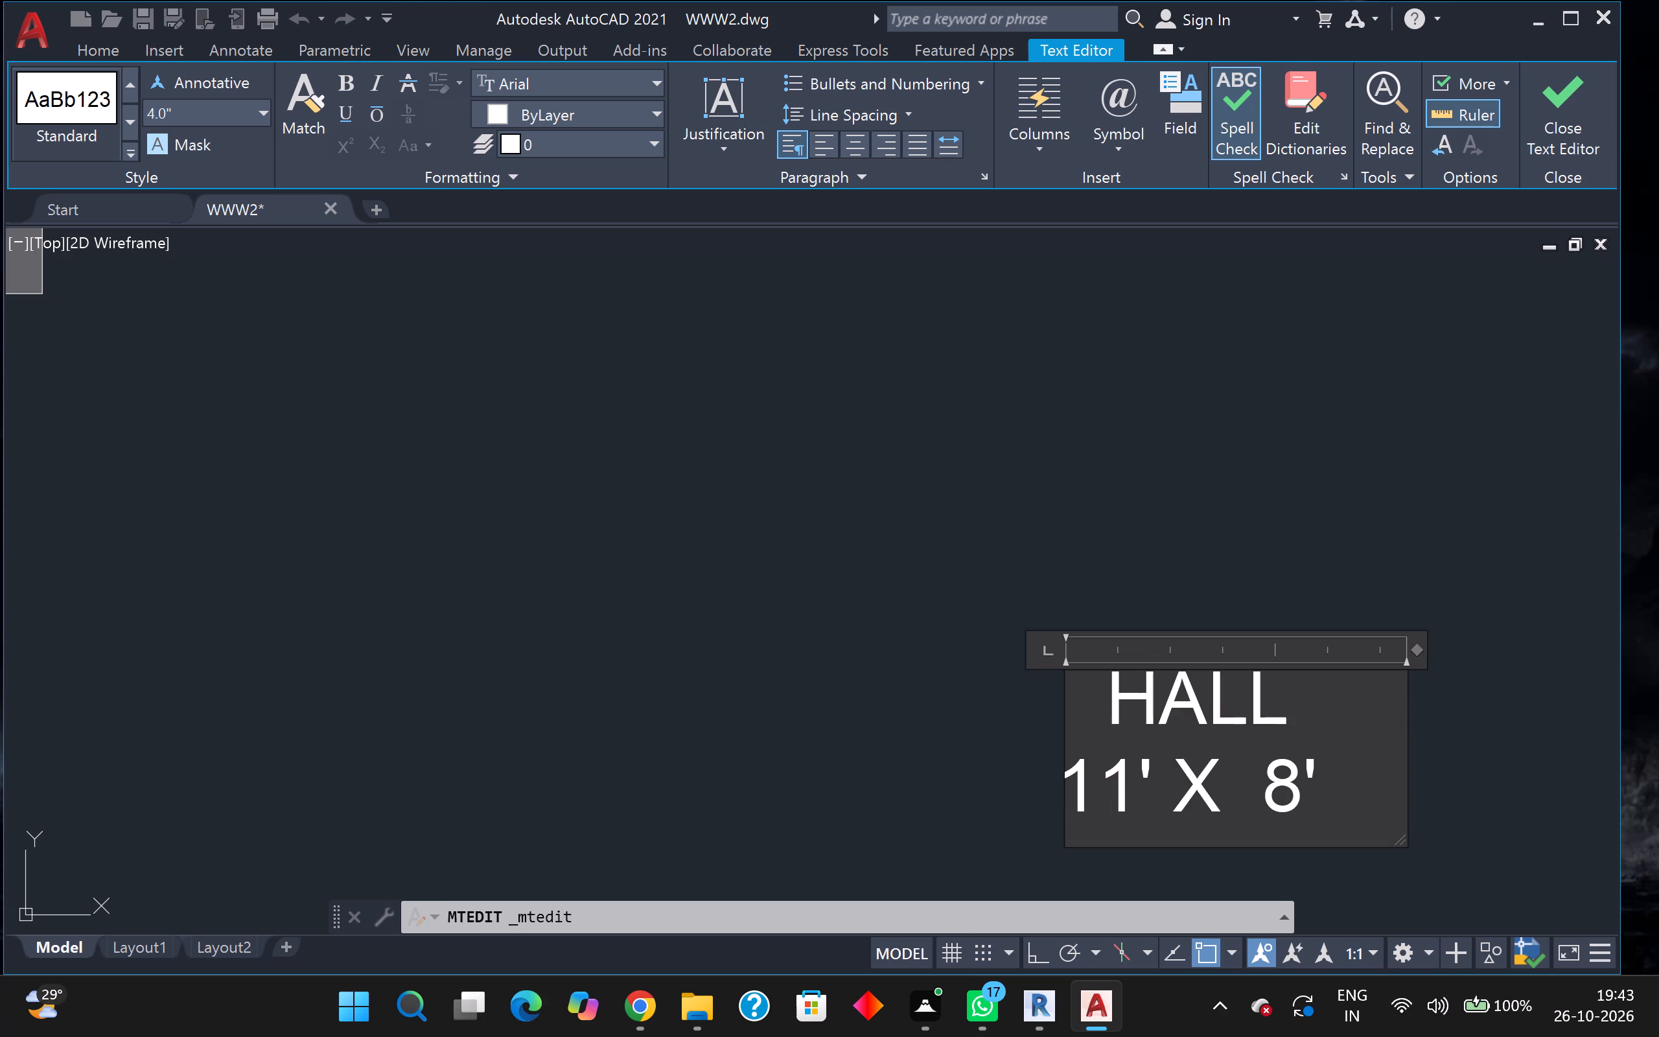
Change the first dimension in the HALL label's size line to 18' 5'.
scroll(1288, 778, "up", 1)
left_click(1026, 802)
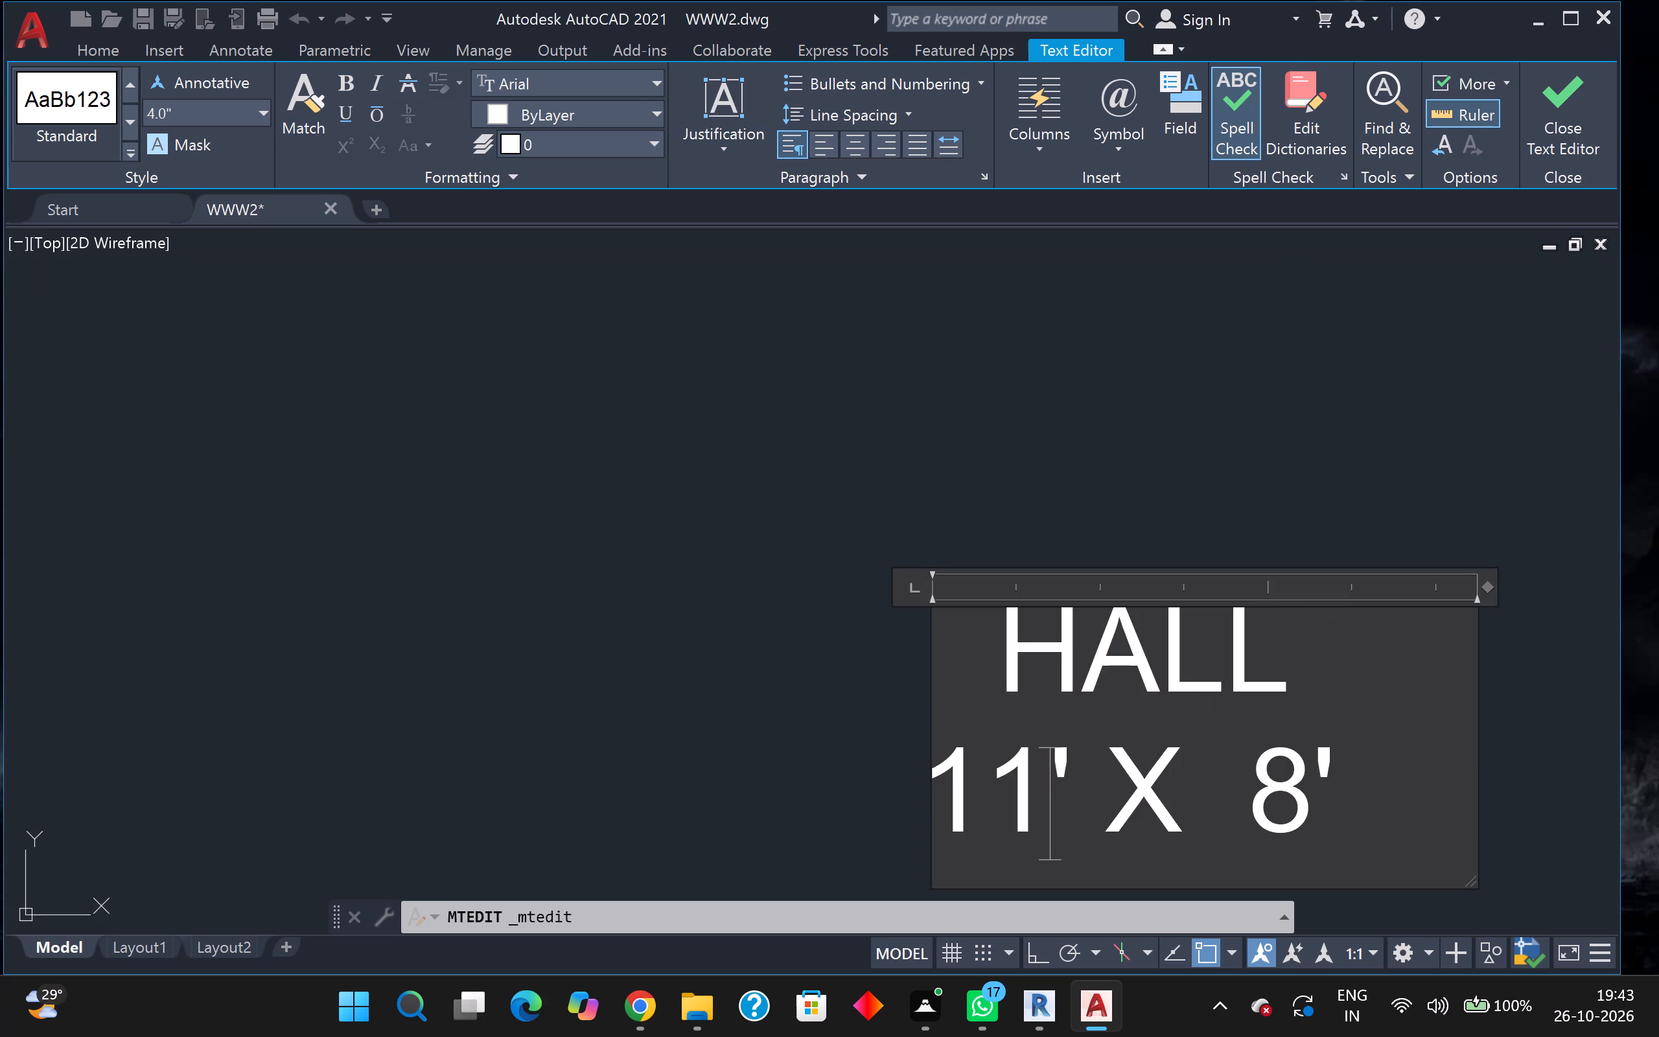
key("BackSpace")
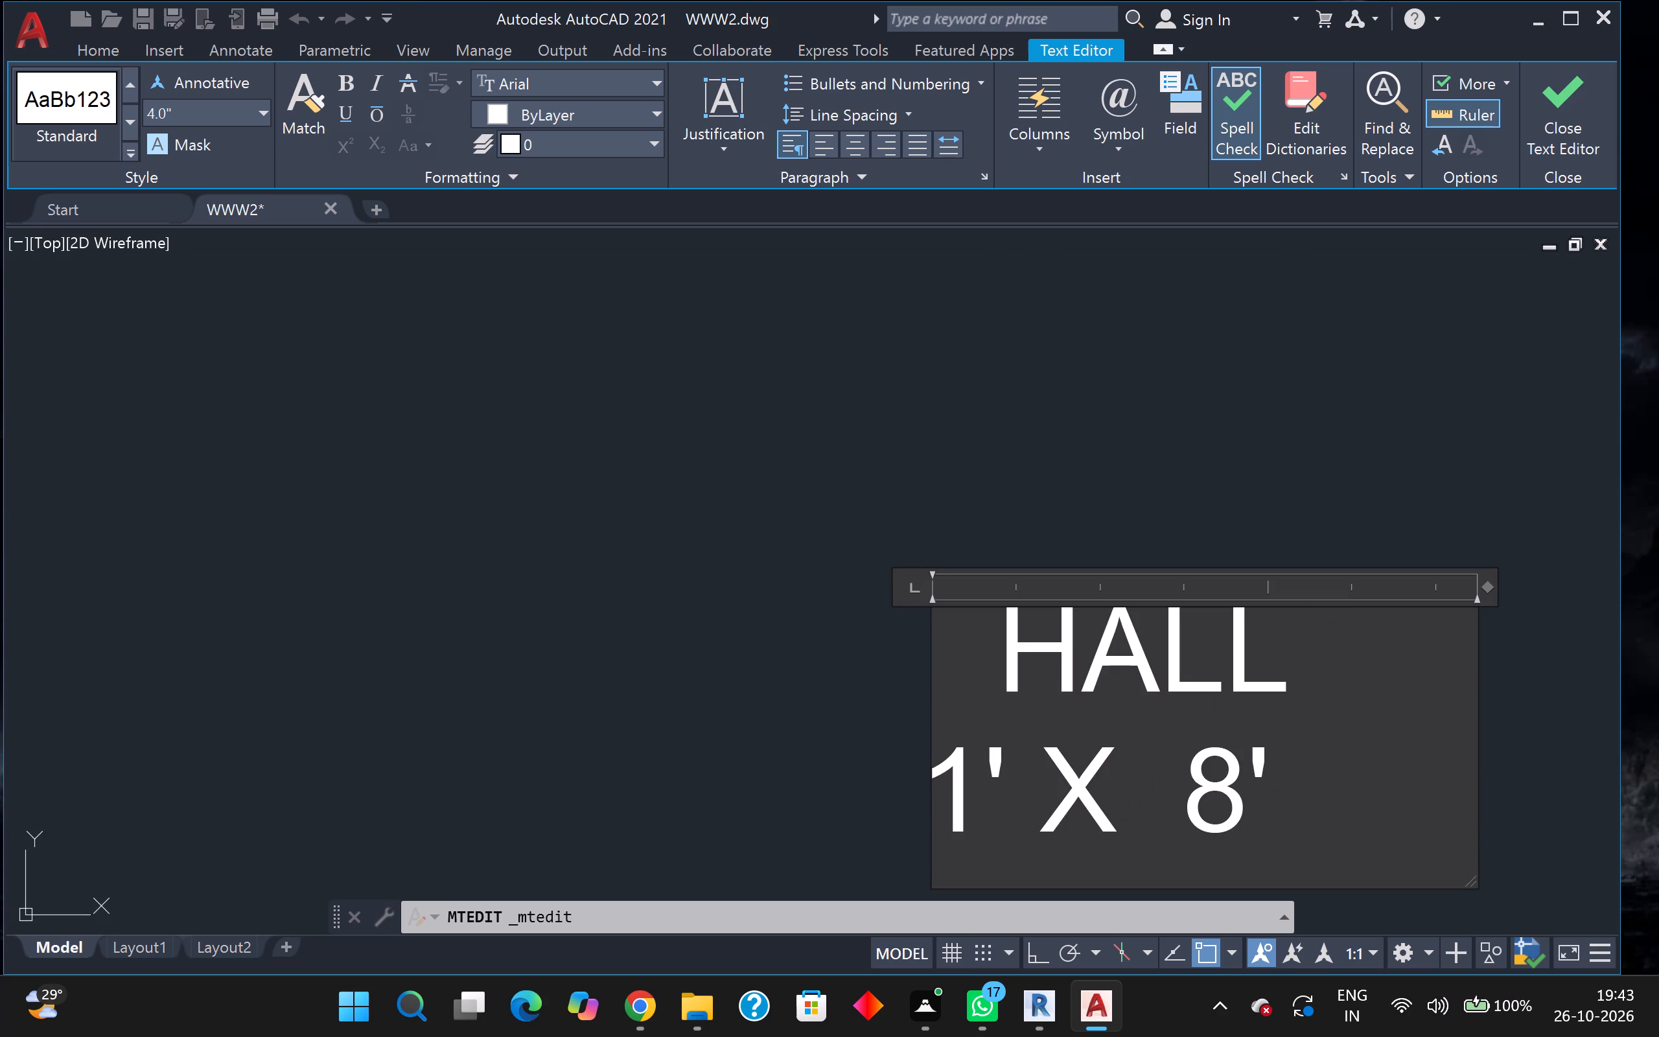
key("8")
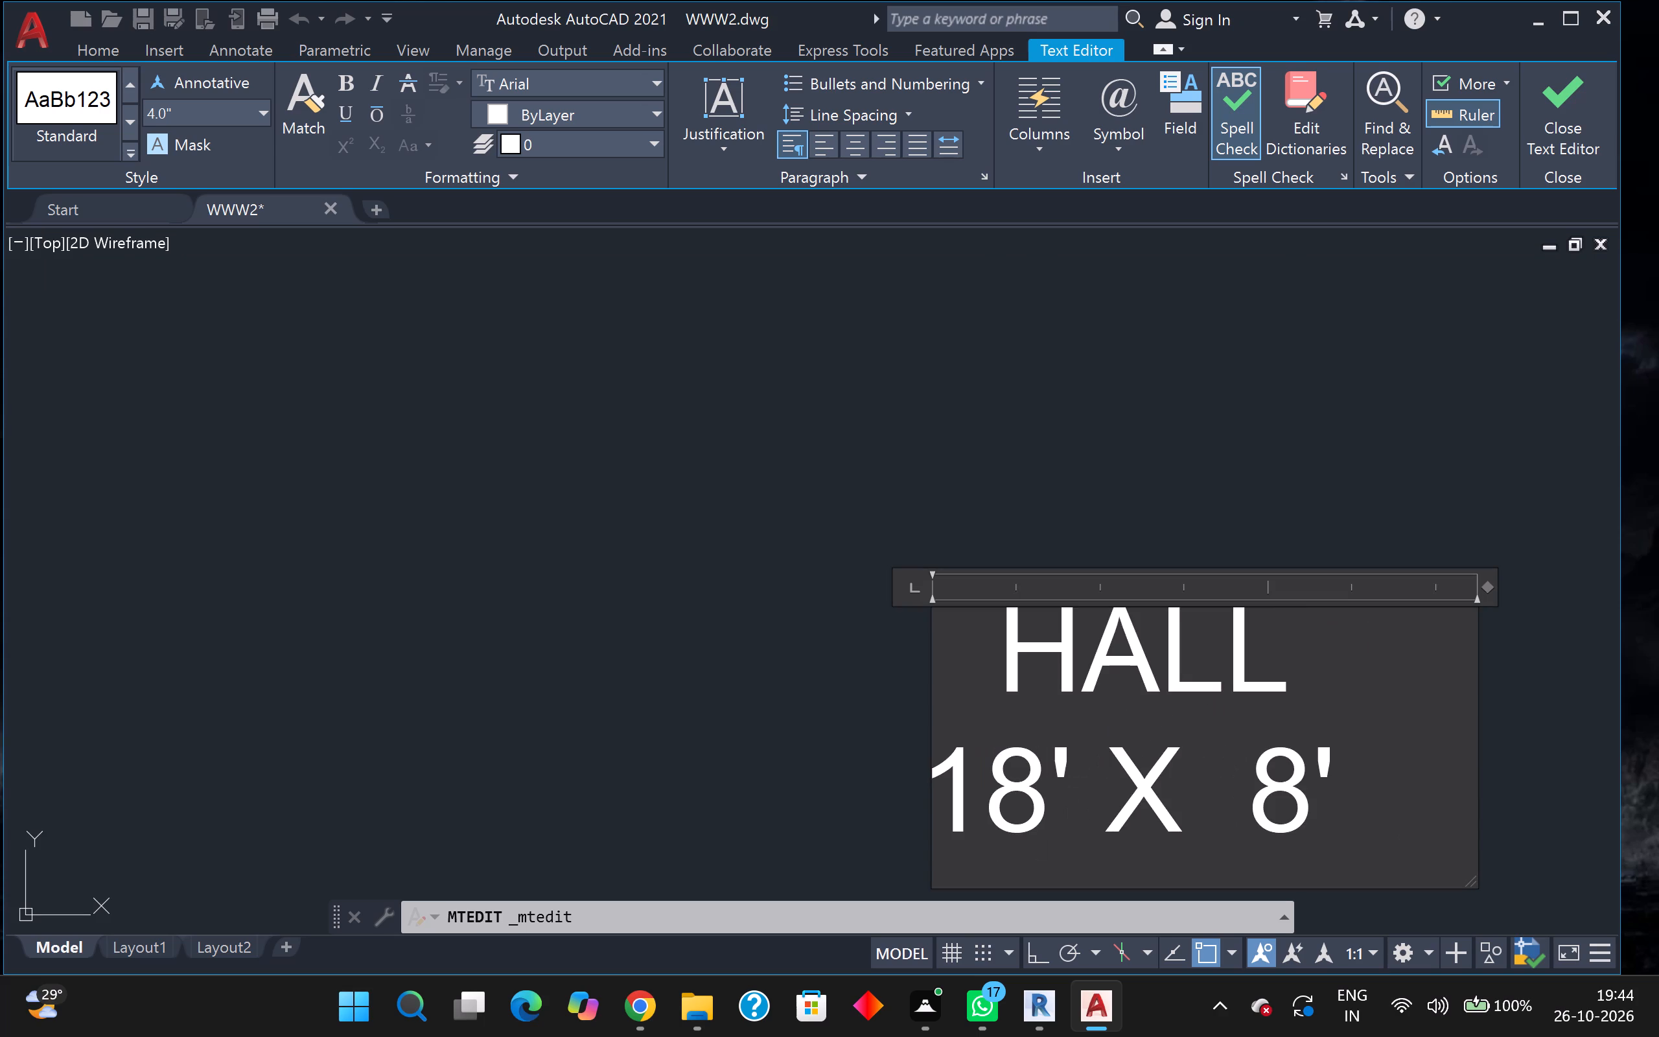
left_click(1070, 803)
key("space")
key("5")
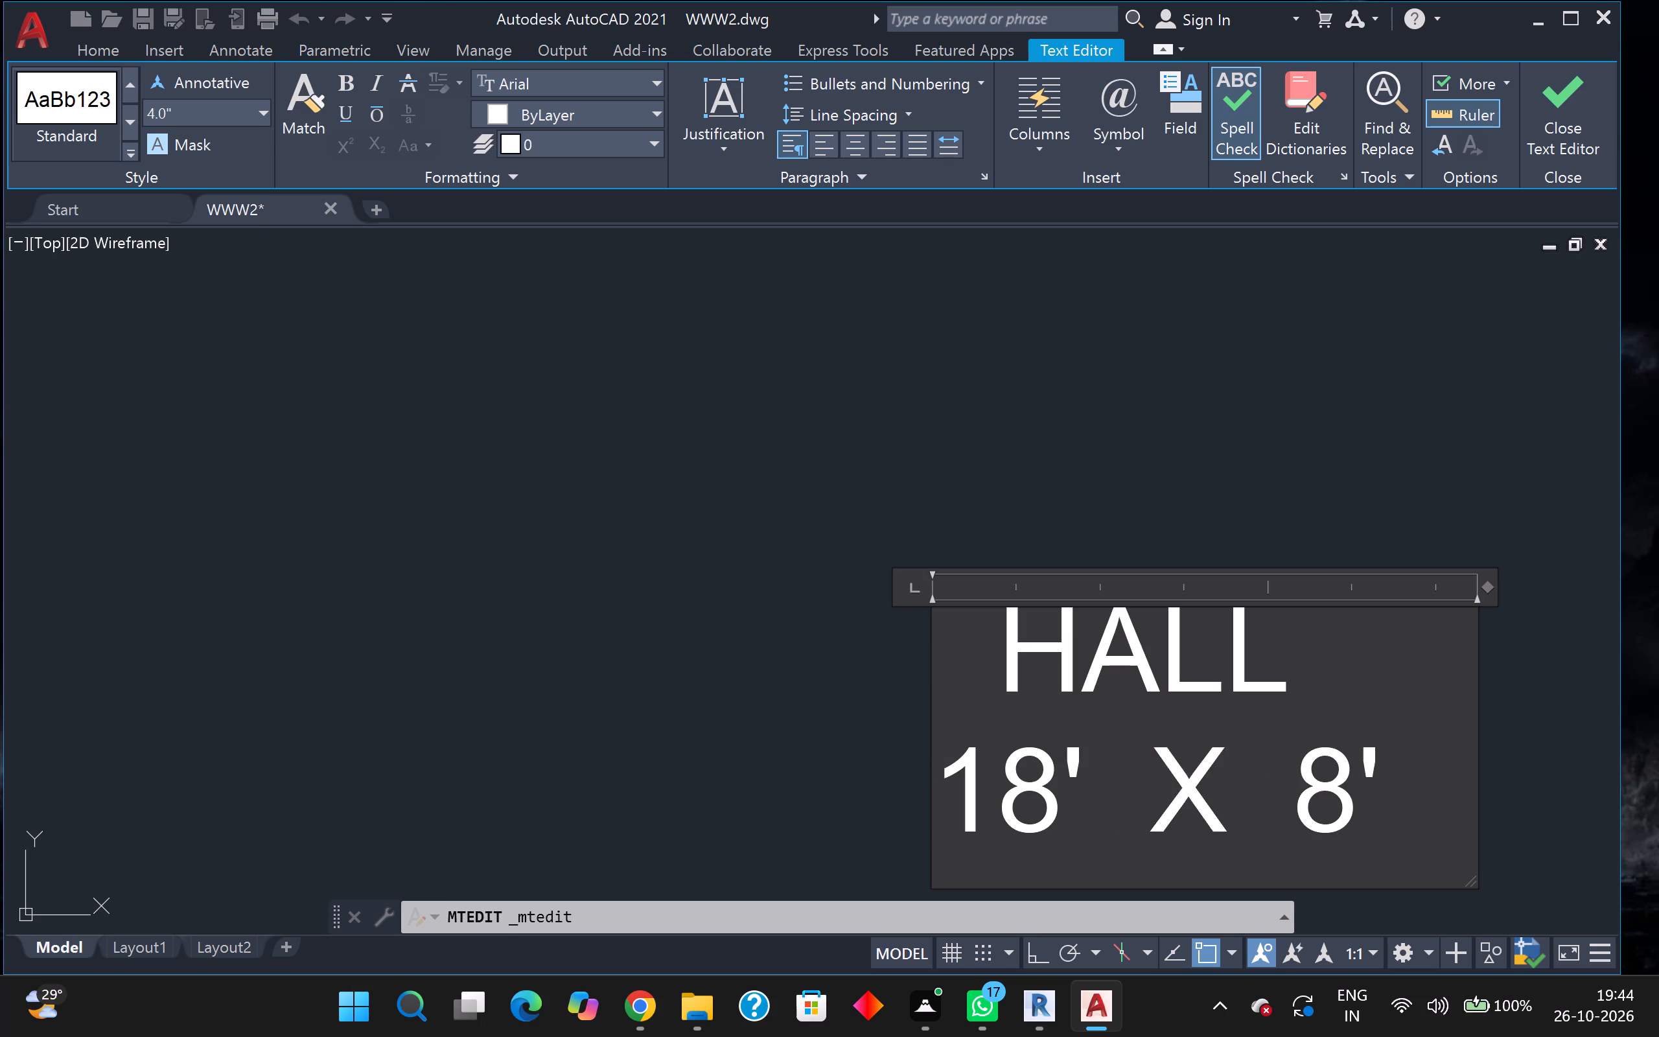
key("apostrophe")
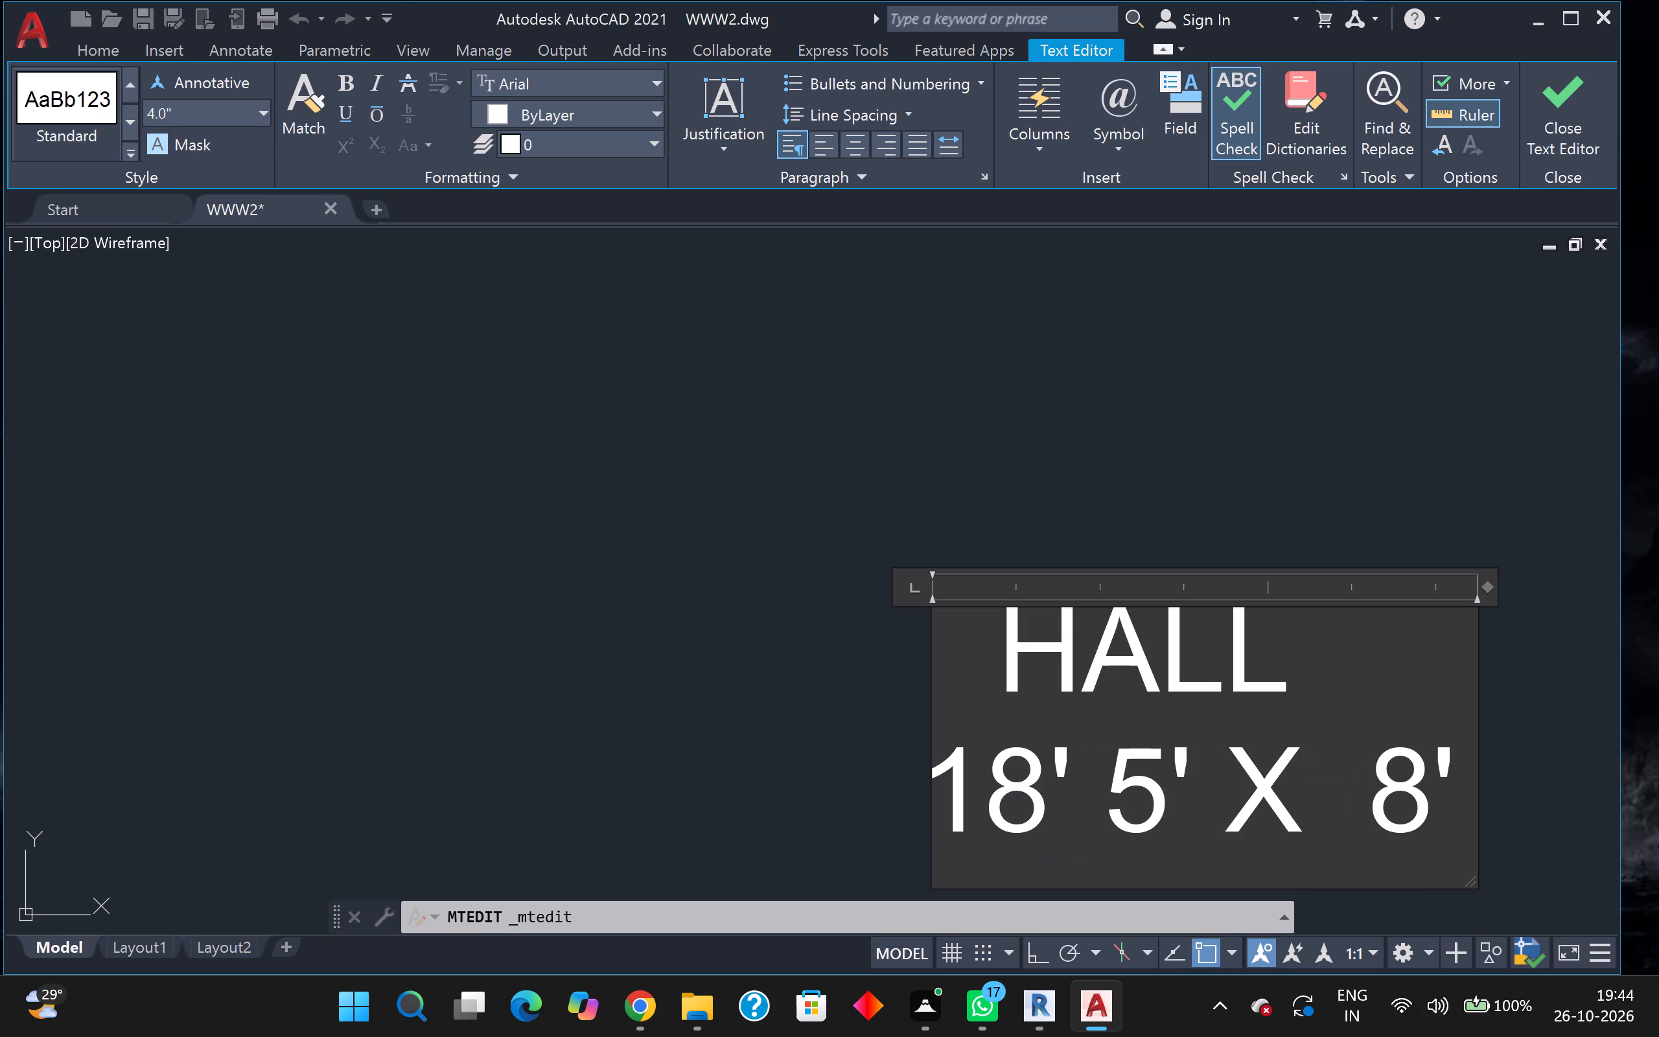
Replace the second dimension in the HALL label with 15' and finish the text.
left_click(1332, 809)
type("15")
key("apostrophe")
scroll(1303, 817, "down", 2)
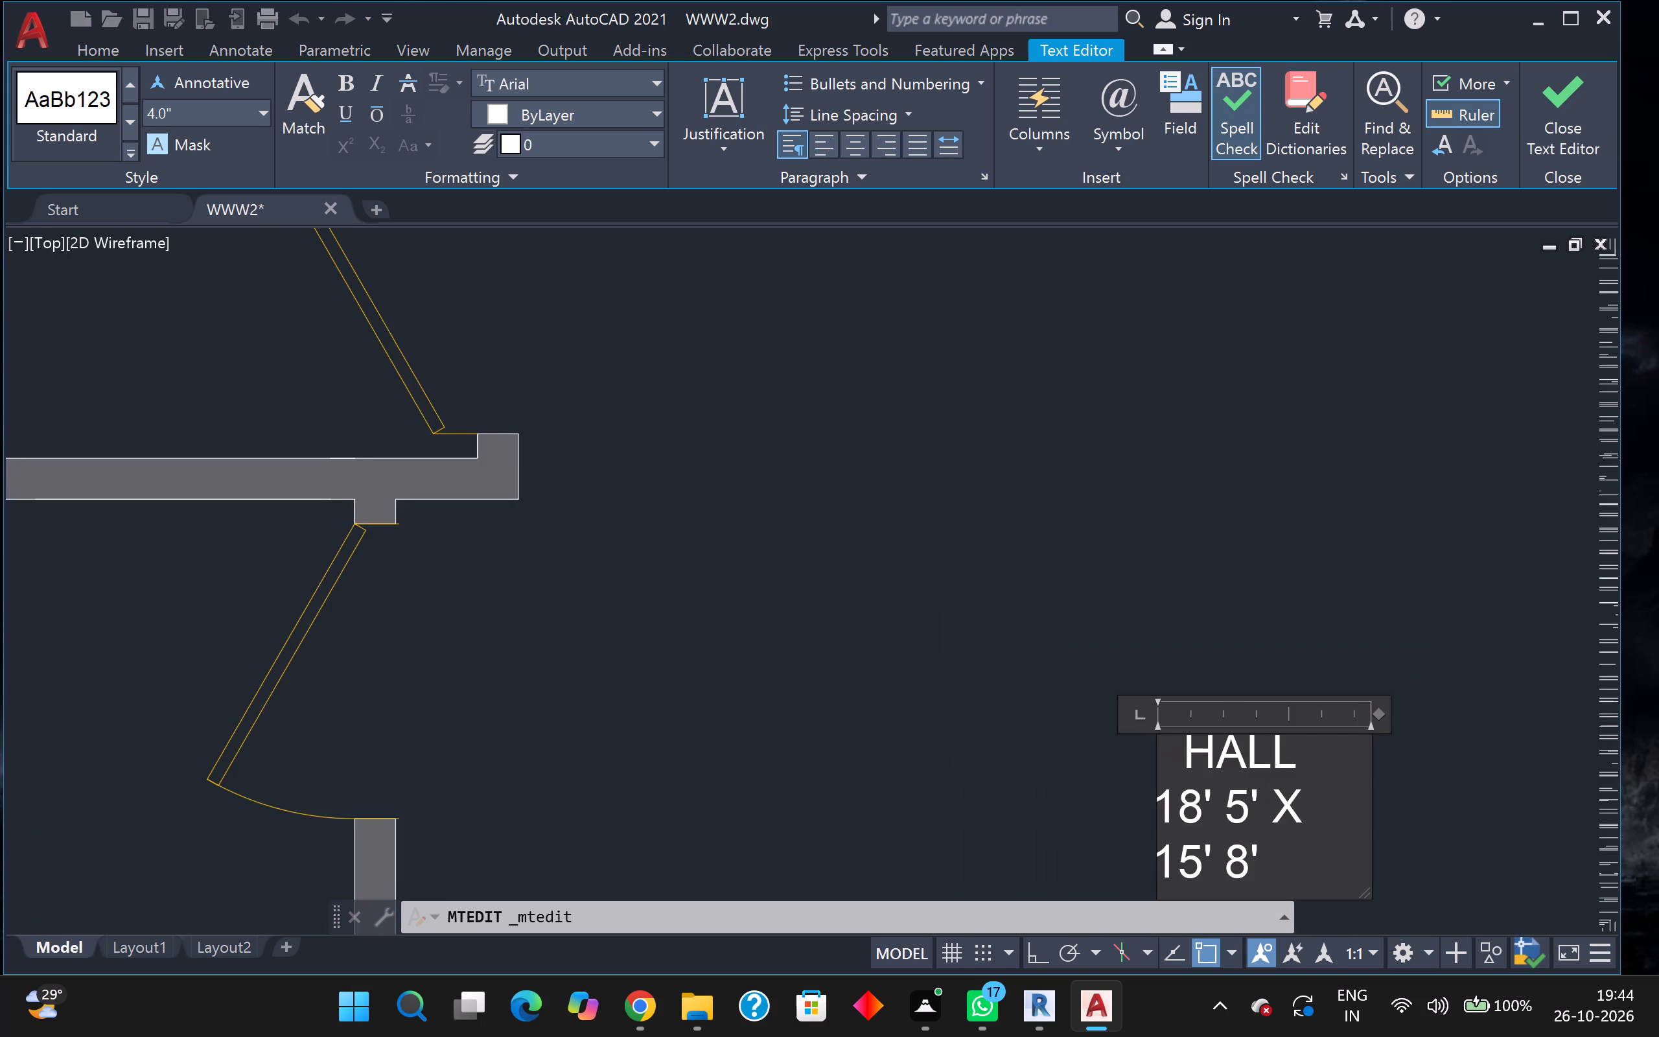
middle_click_drag(1308, 815, 1275, 724)
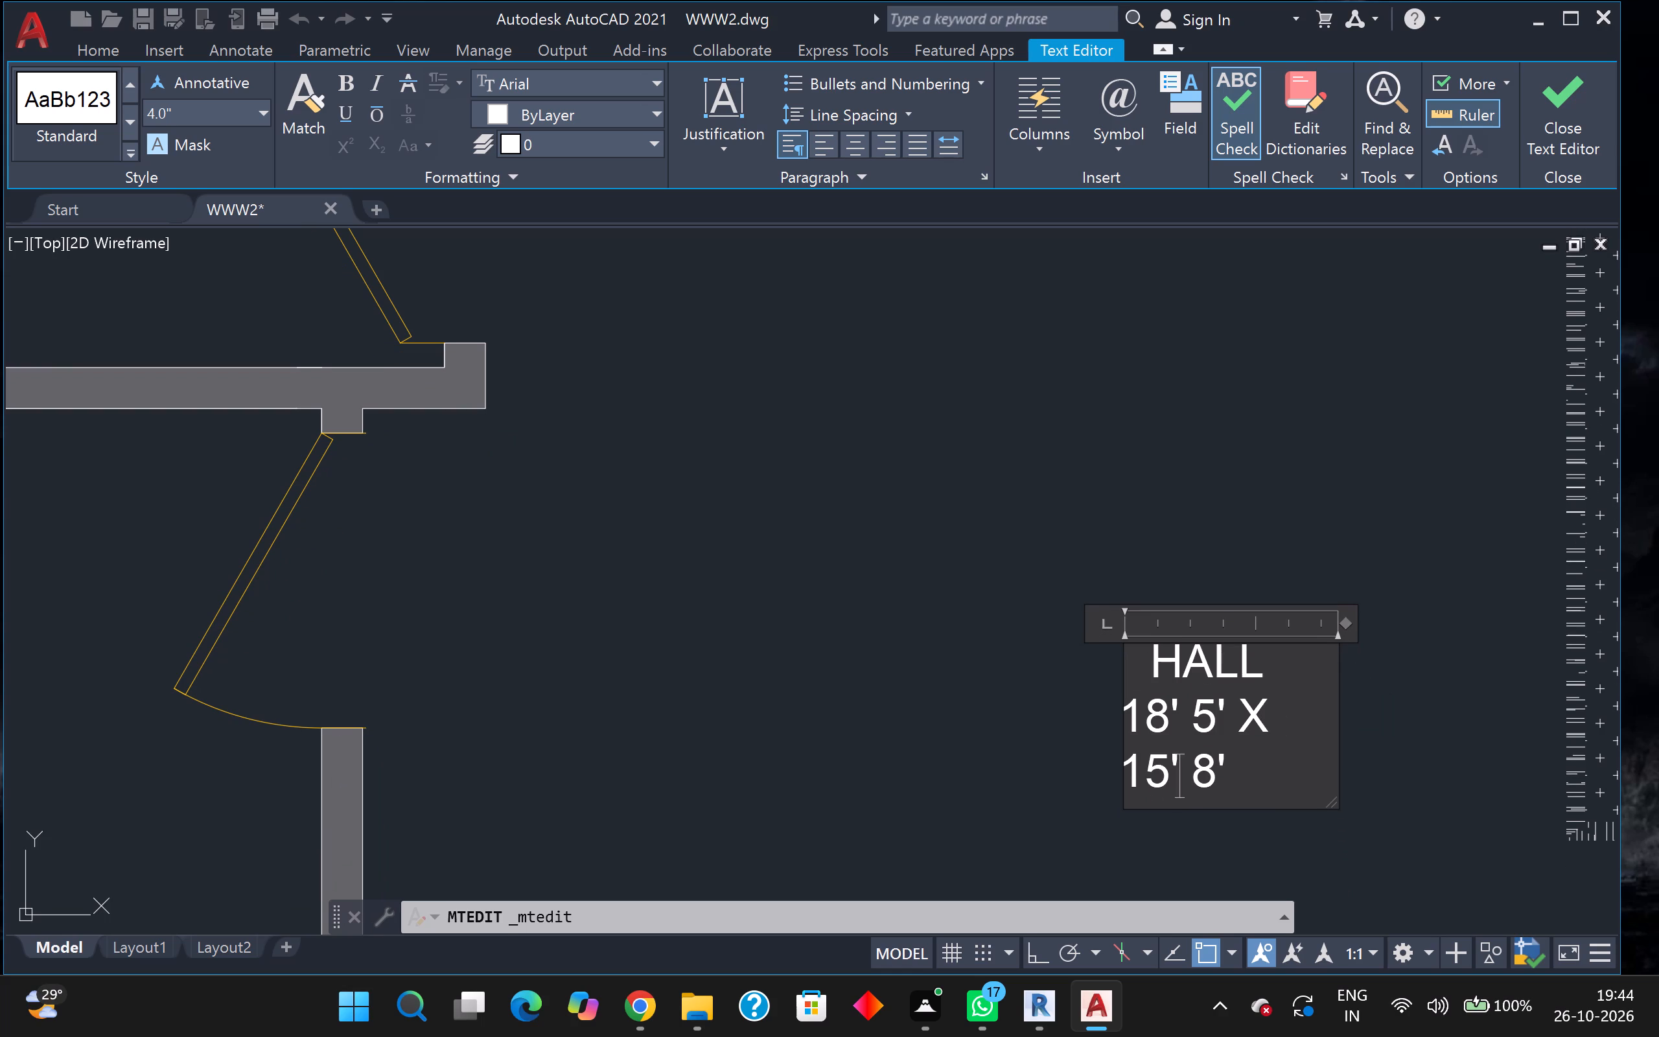
left_click(1227, 785)
key("BackSpace")
key("BackSpace")
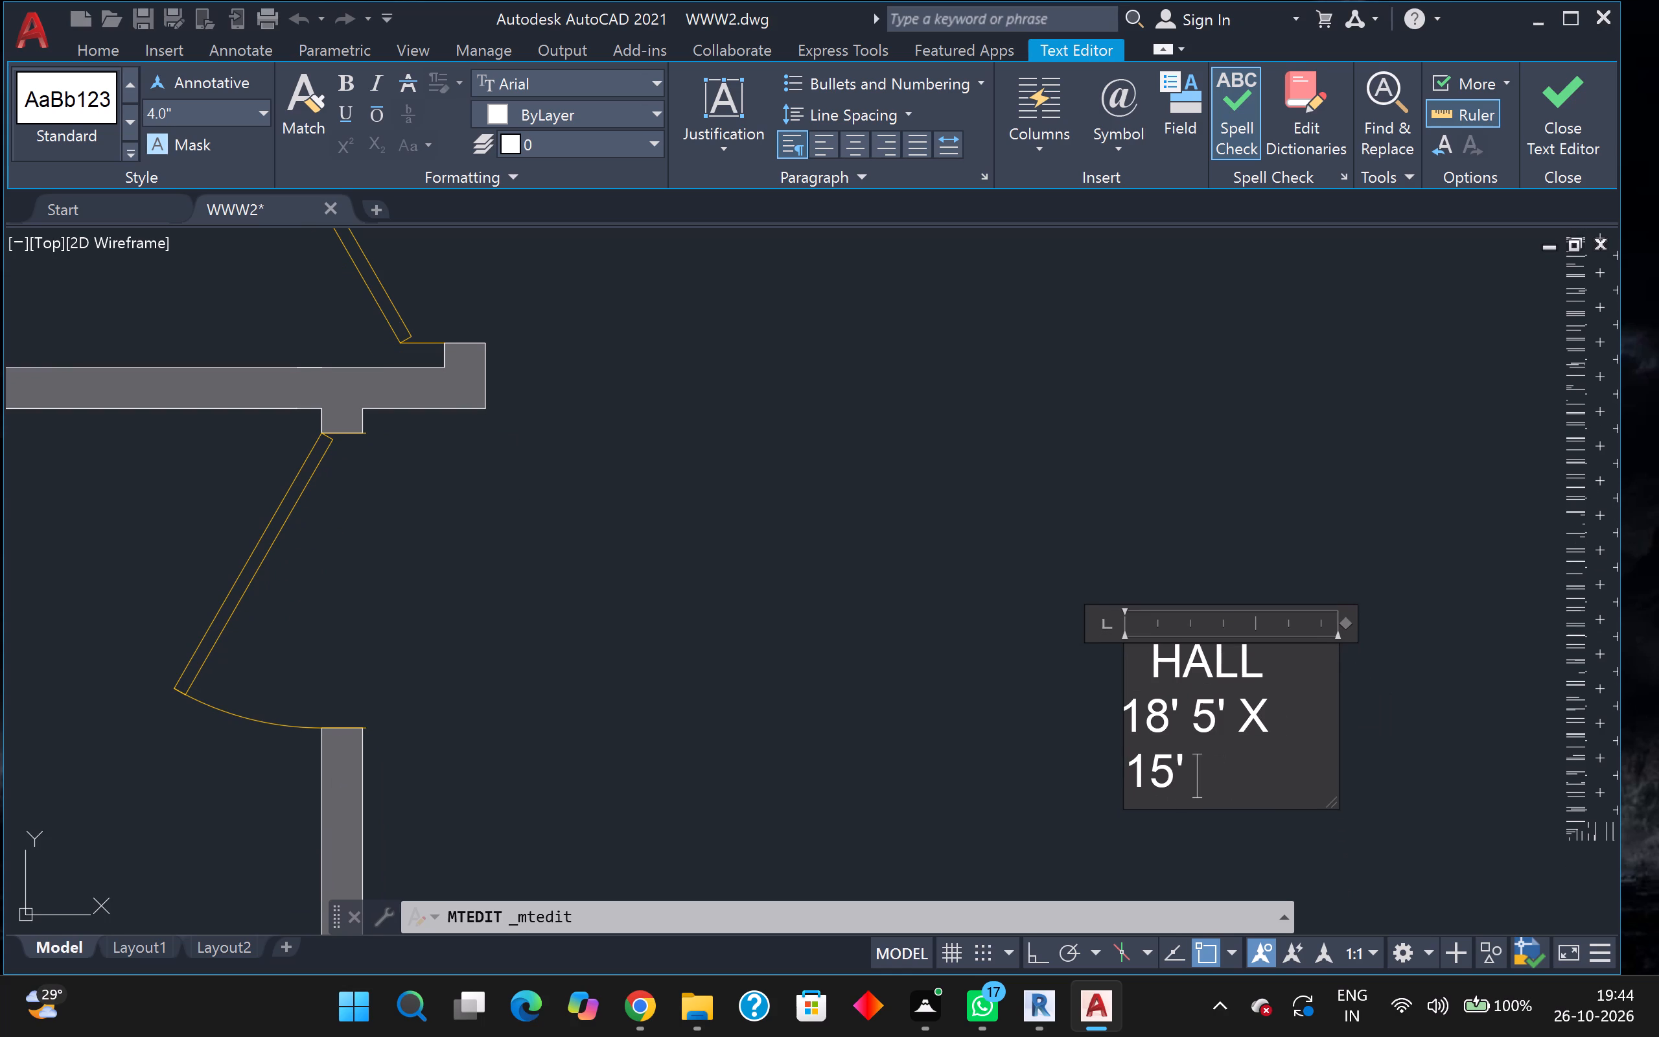
left_click(1121, 714)
scroll(1253, 691, "down", 1)
scroll(1240, 686, "up", 2)
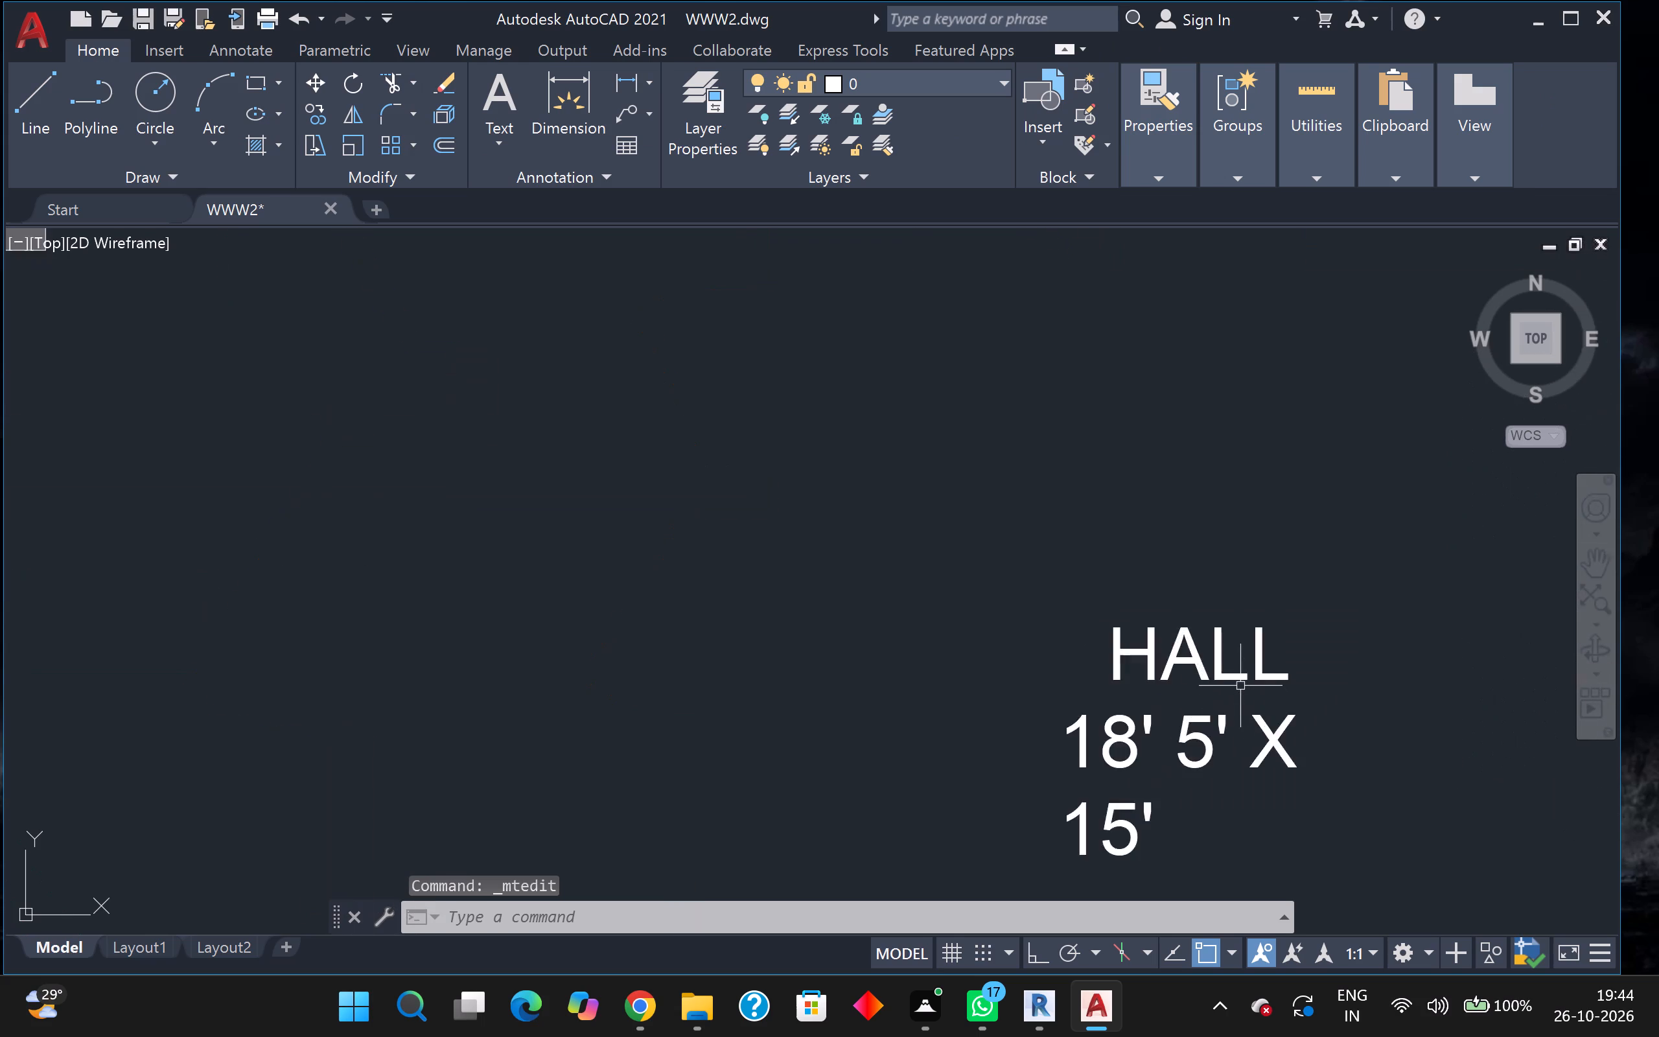
Reopen the HALL label and join its wrapped size text into one line reading 18' 5' X15', then finish the text.
scroll(1240, 686, "down", 1)
double_click(1240, 686)
left_click(1216, 742)
left_click(1215, 742)
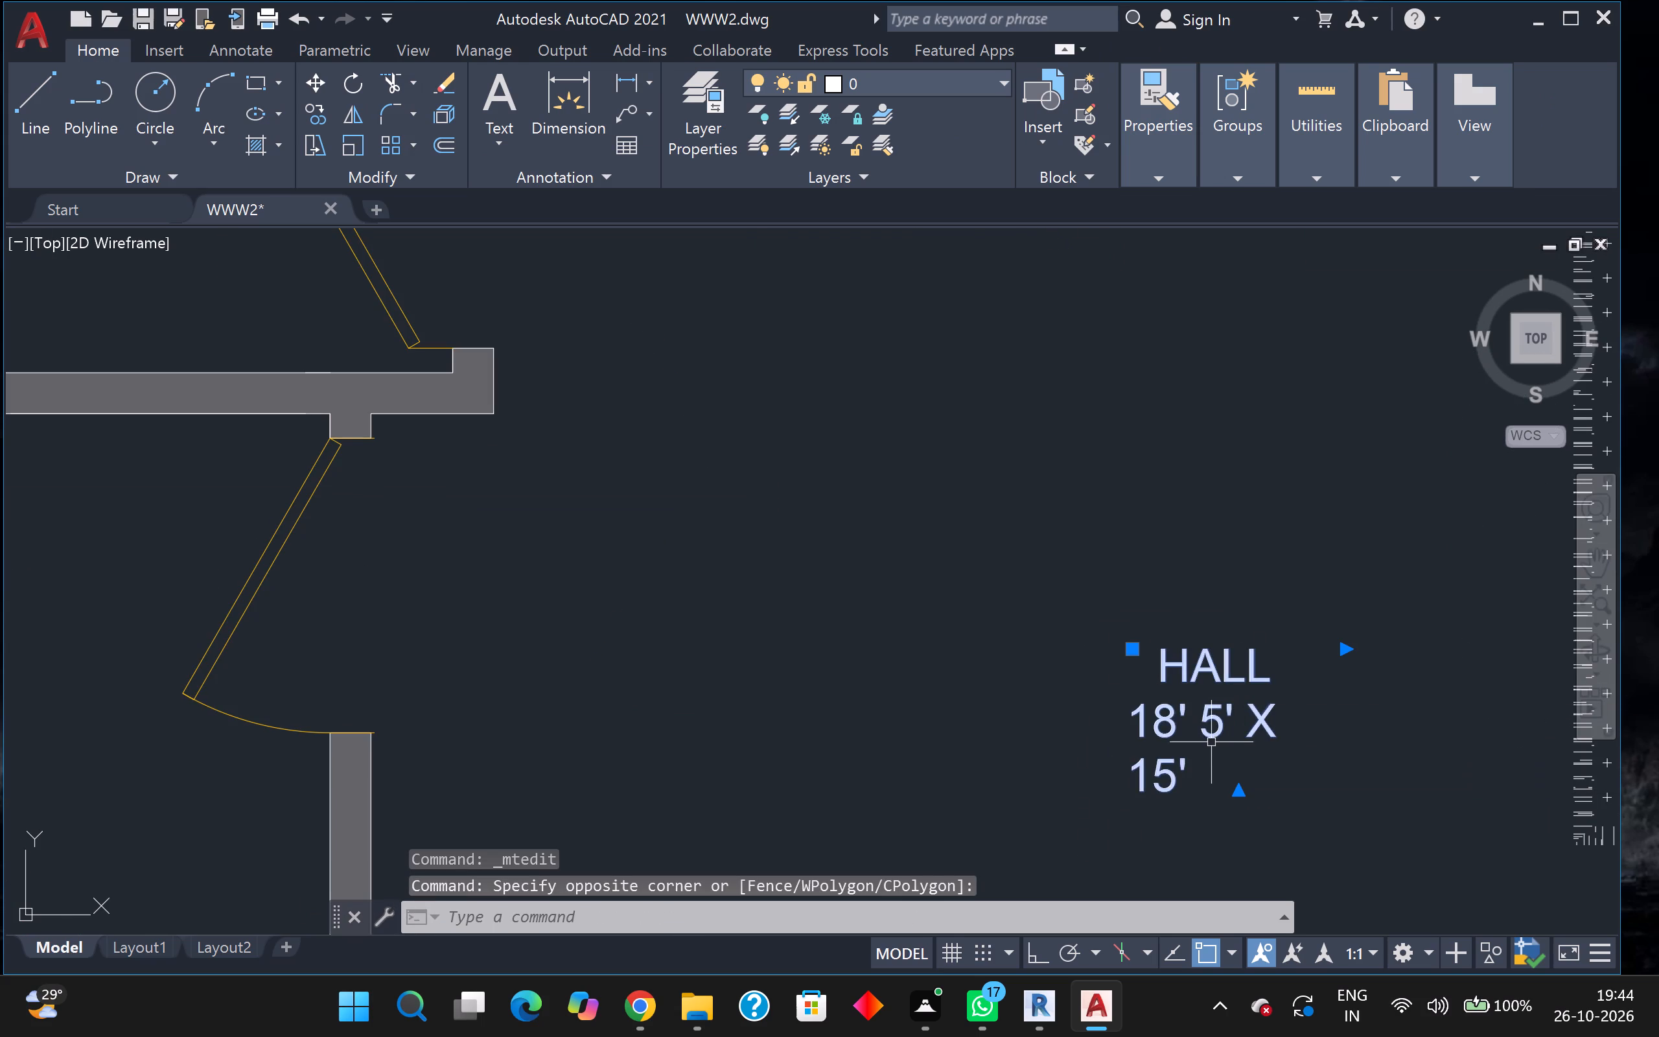
left_click(1208, 737)
double_click(1201, 732)
double_click(1200, 728)
left_click(1201, 717)
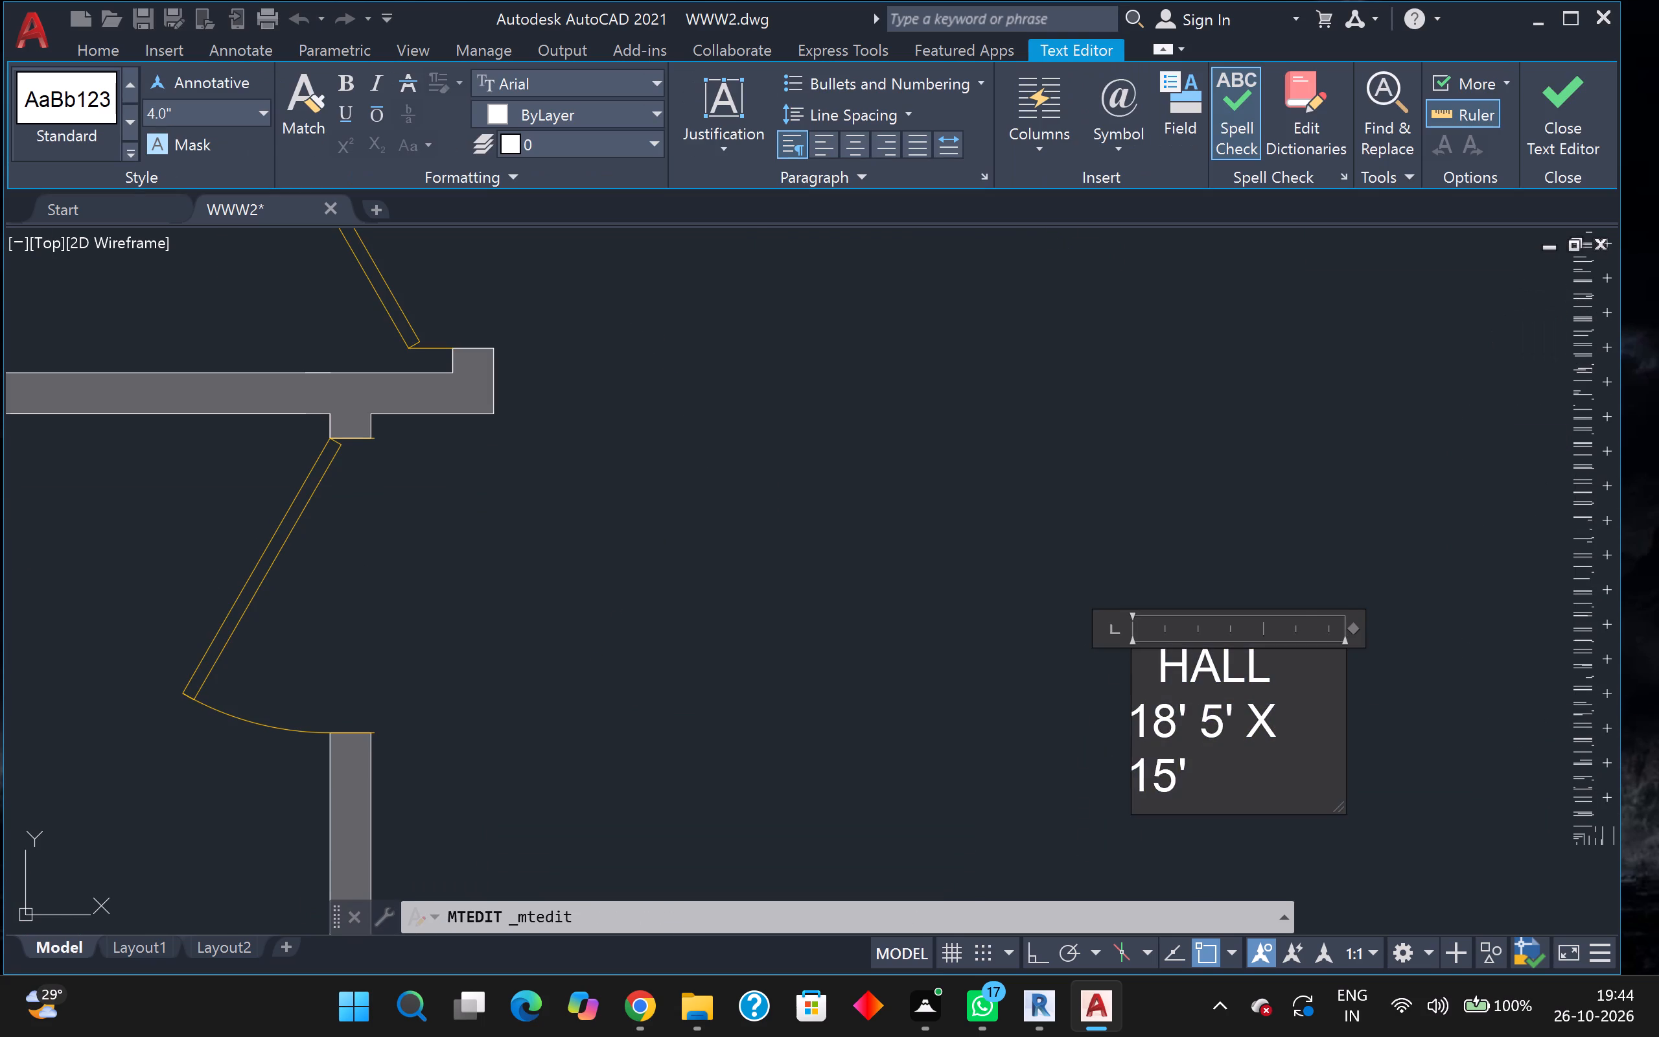
scroll(1150, 787, "up", 2)
left_click(1117, 780)
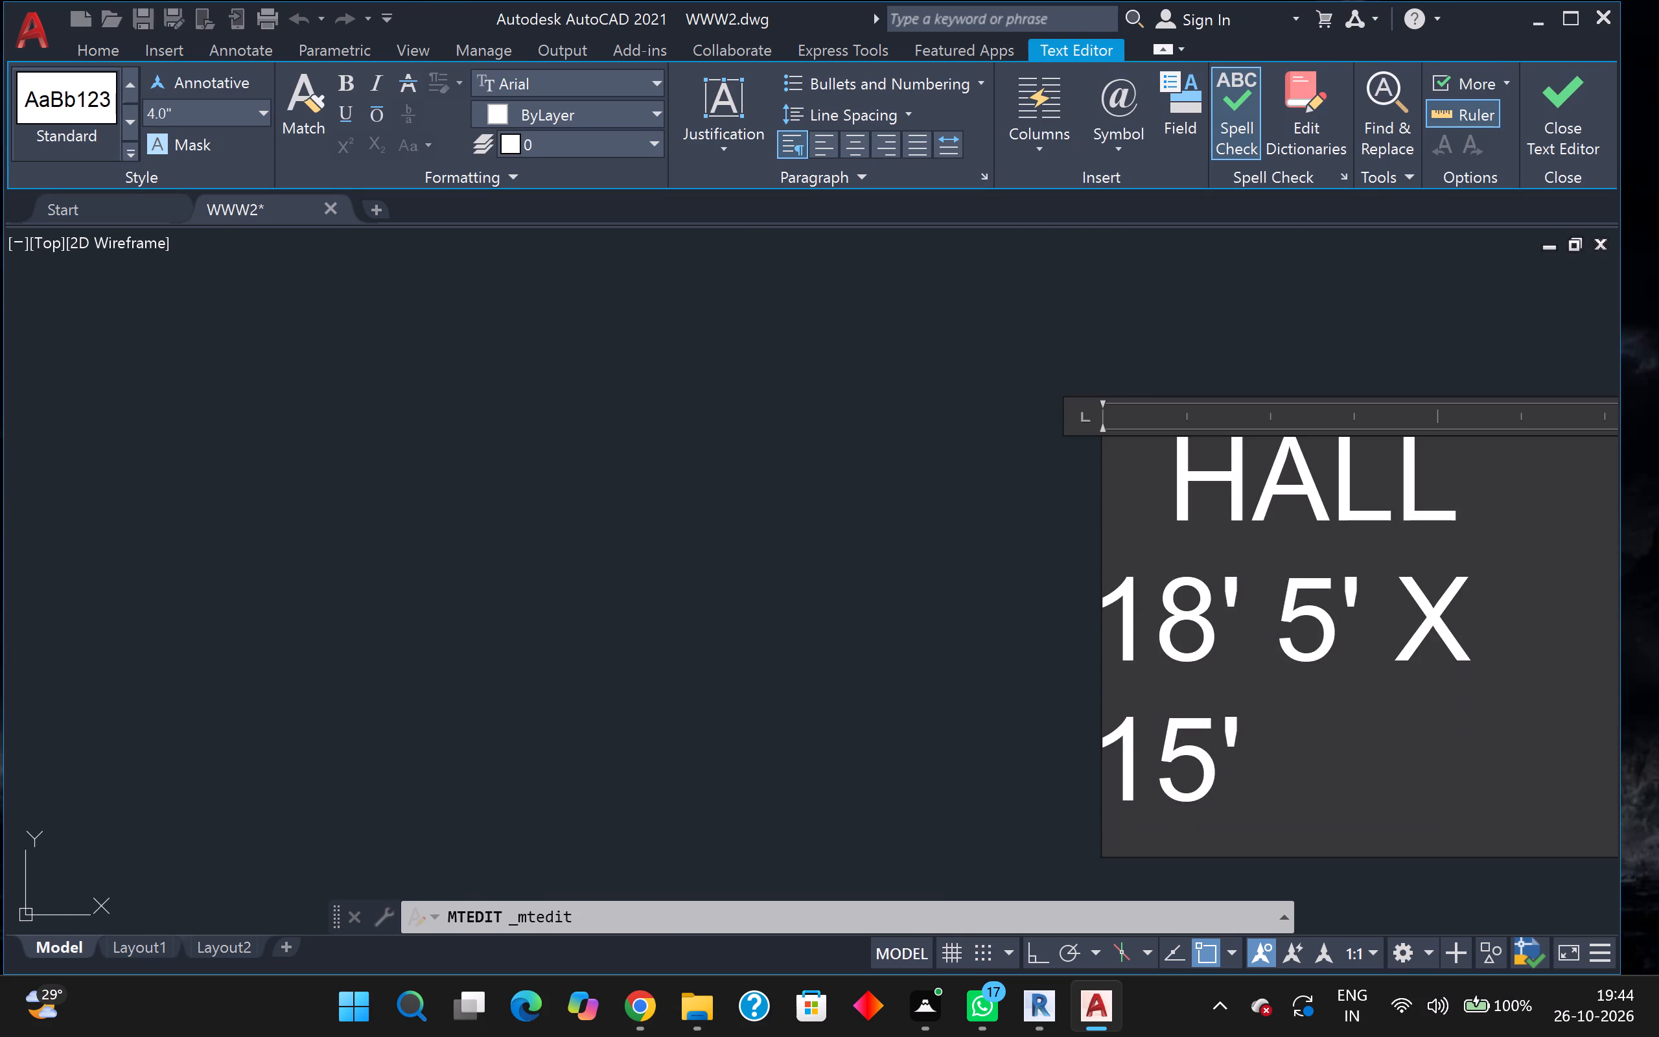
key("BackSpace")
scroll(1117, 782, "down", 2)
left_click(1096, 742)
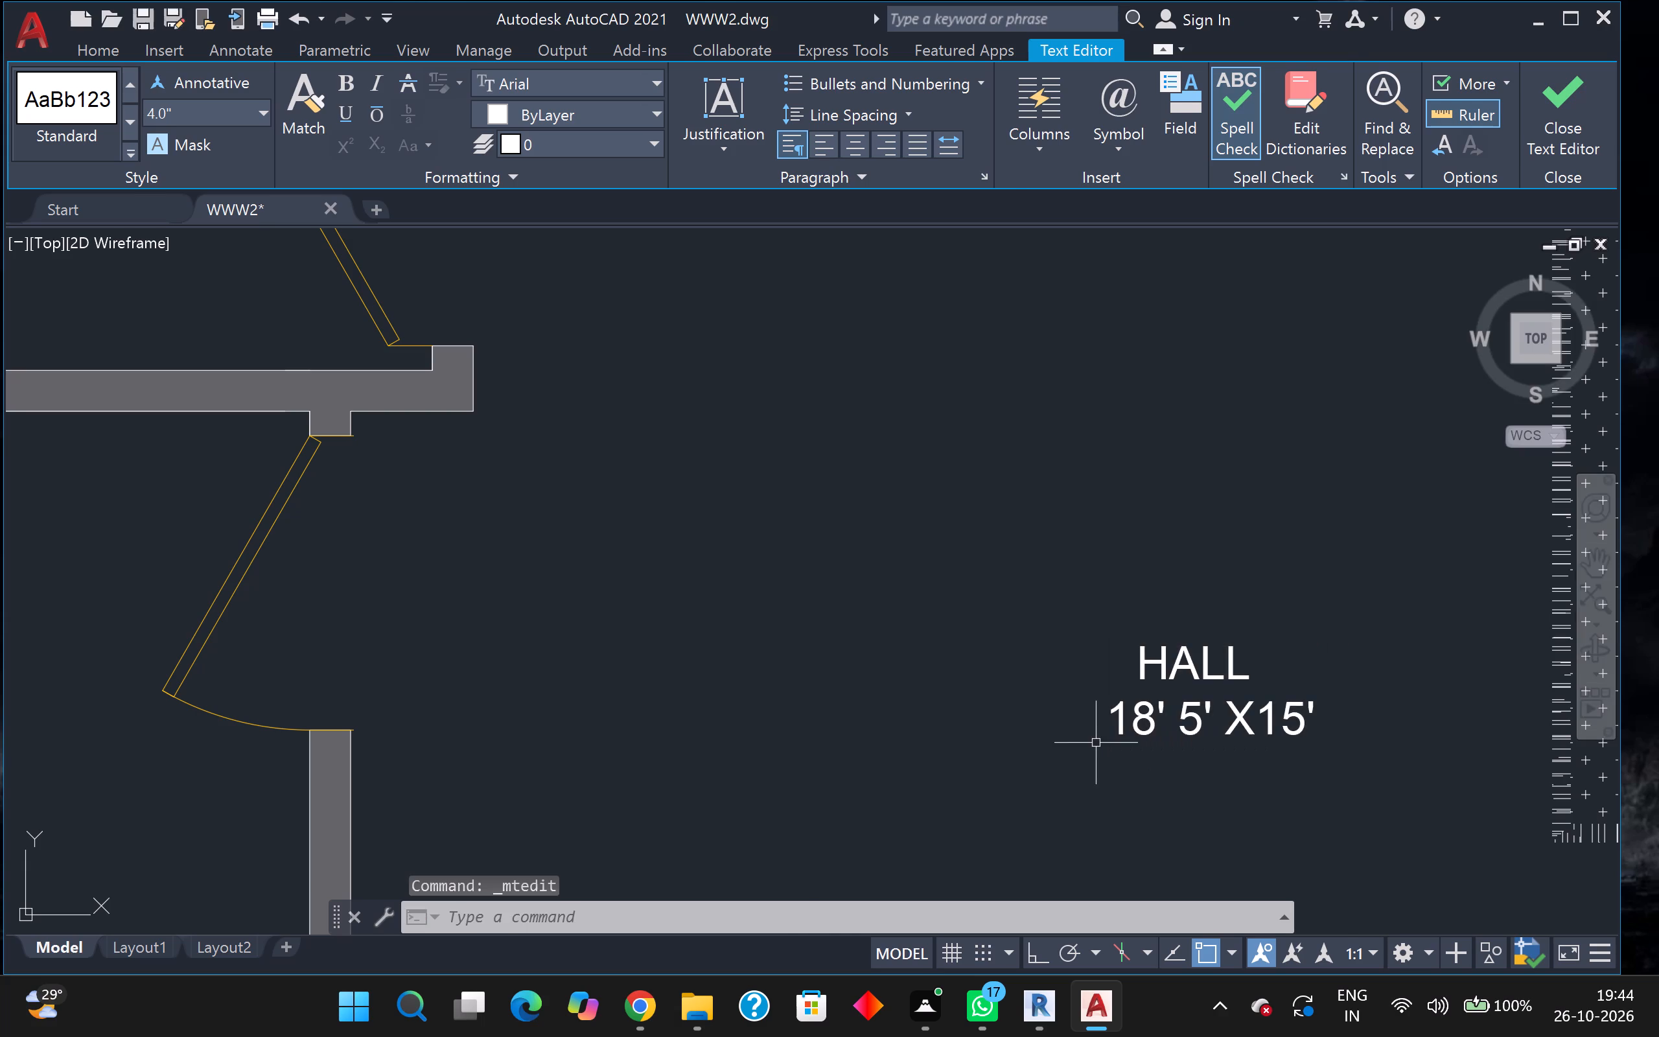
Copy the BED ROOM 13' X 13' label into the unlabelled bedroom above the hall, below its bed.
scroll(1102, 743, "down", 2)
middle_click_drag(1203, 668, 1042, 944)
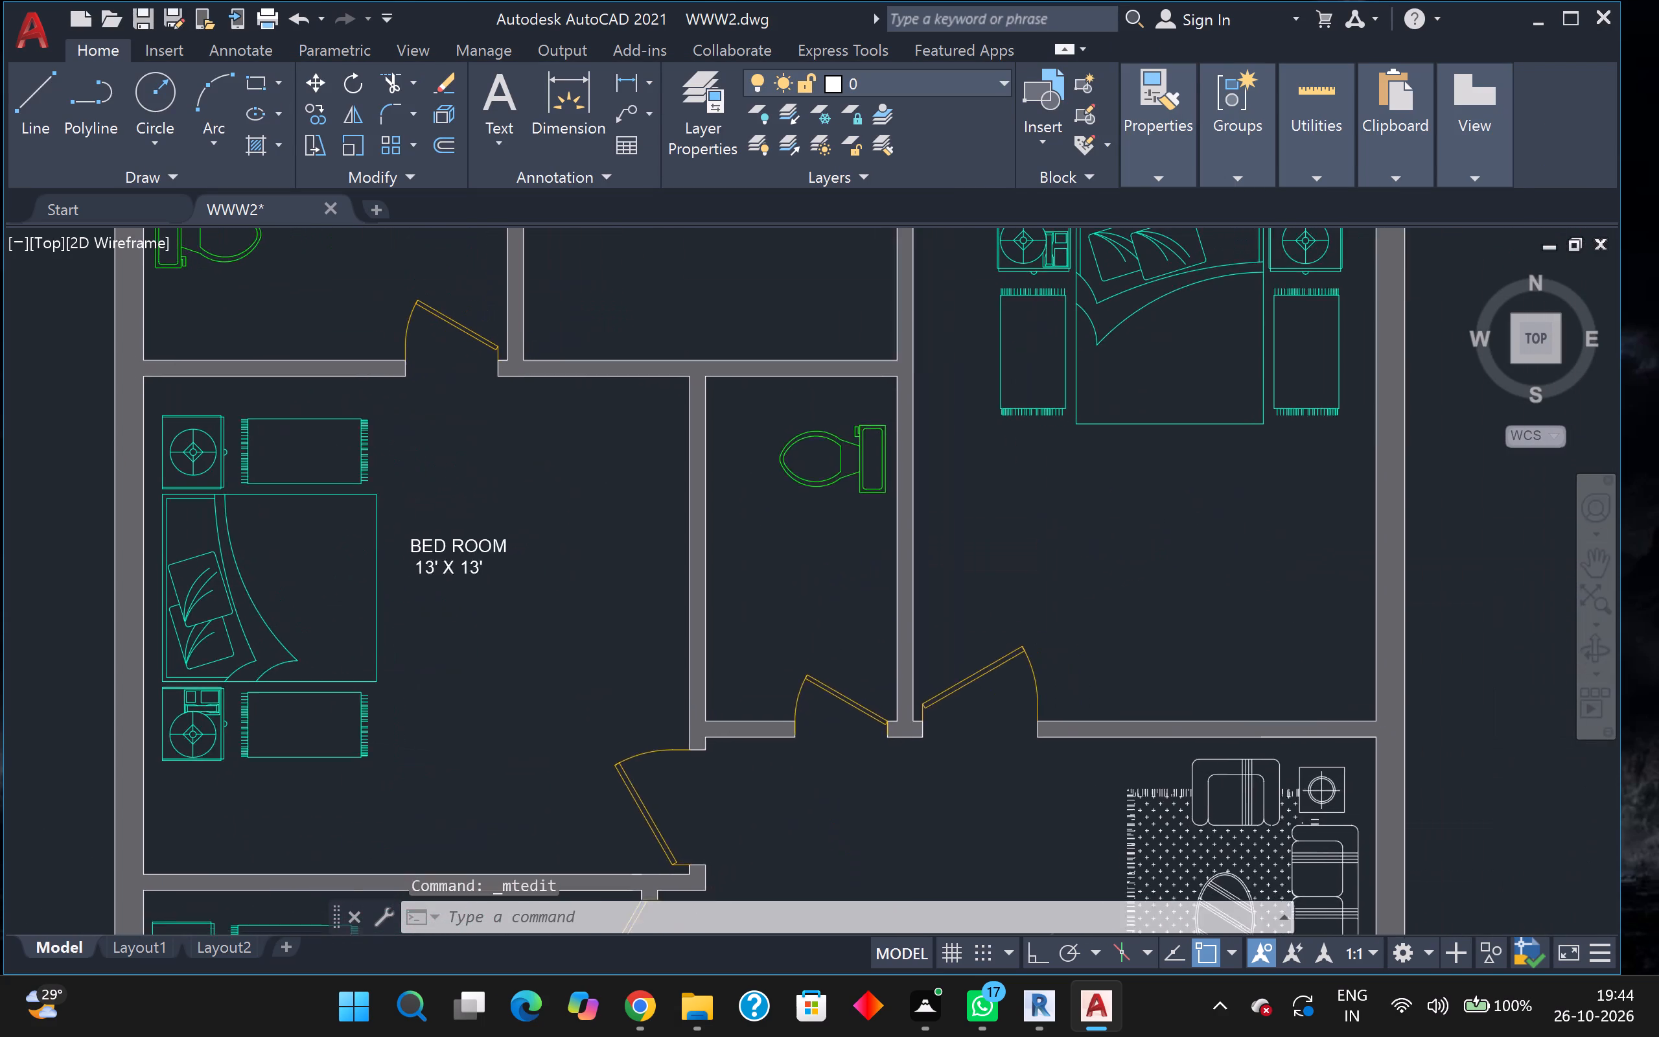
middle_click_drag(1042, 944, 818, 980)
scroll(807, 840, "down", 1)
middle_click_drag(753, 782, 993, 648)
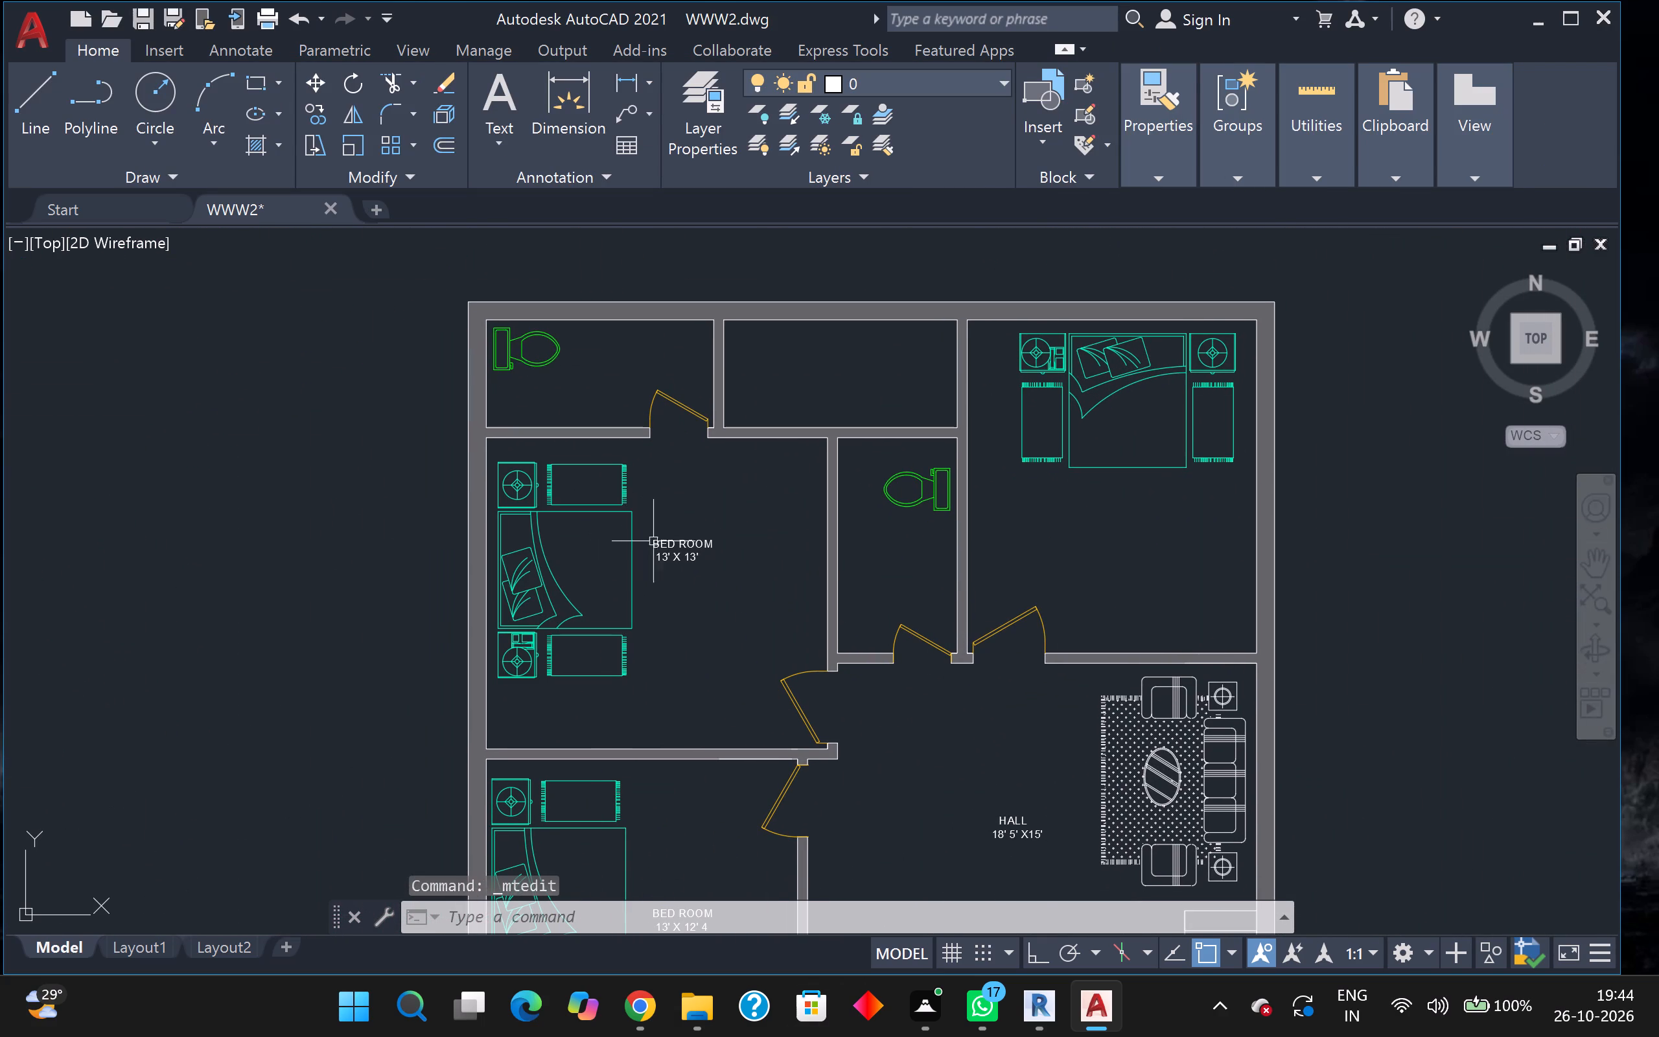
left_click(685, 544)
key("c")
key("o")
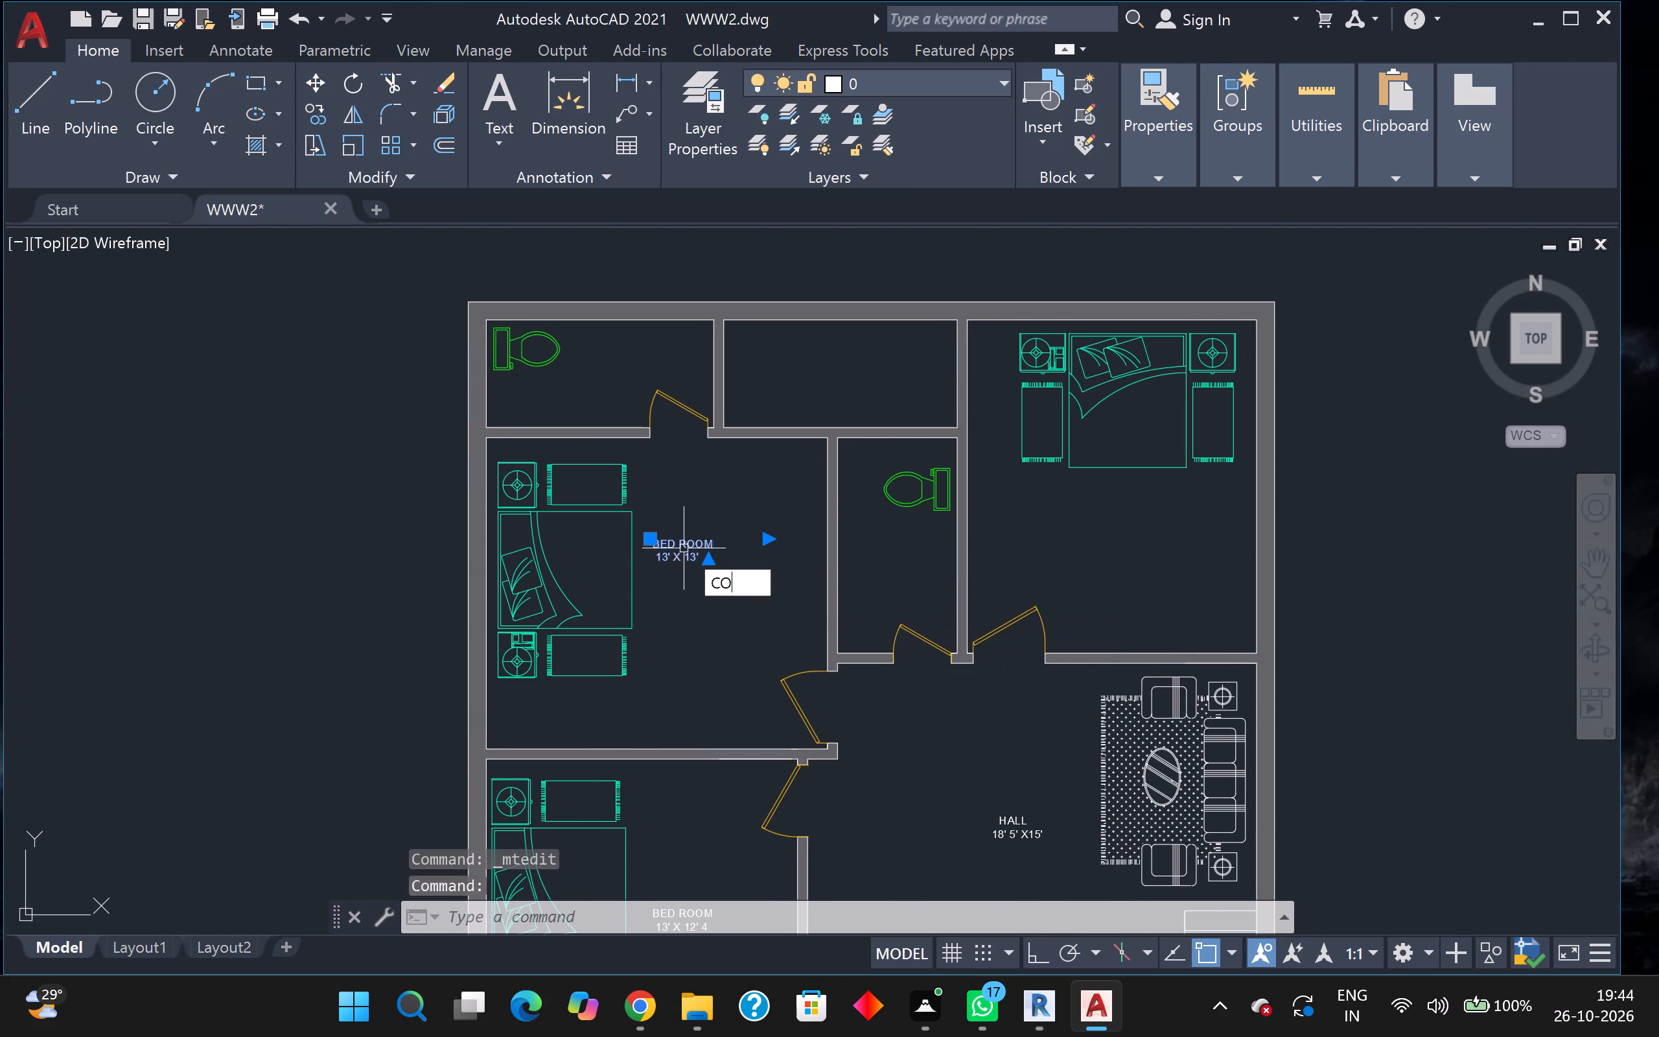
key("Return")
scroll(576, 592, "up", 2)
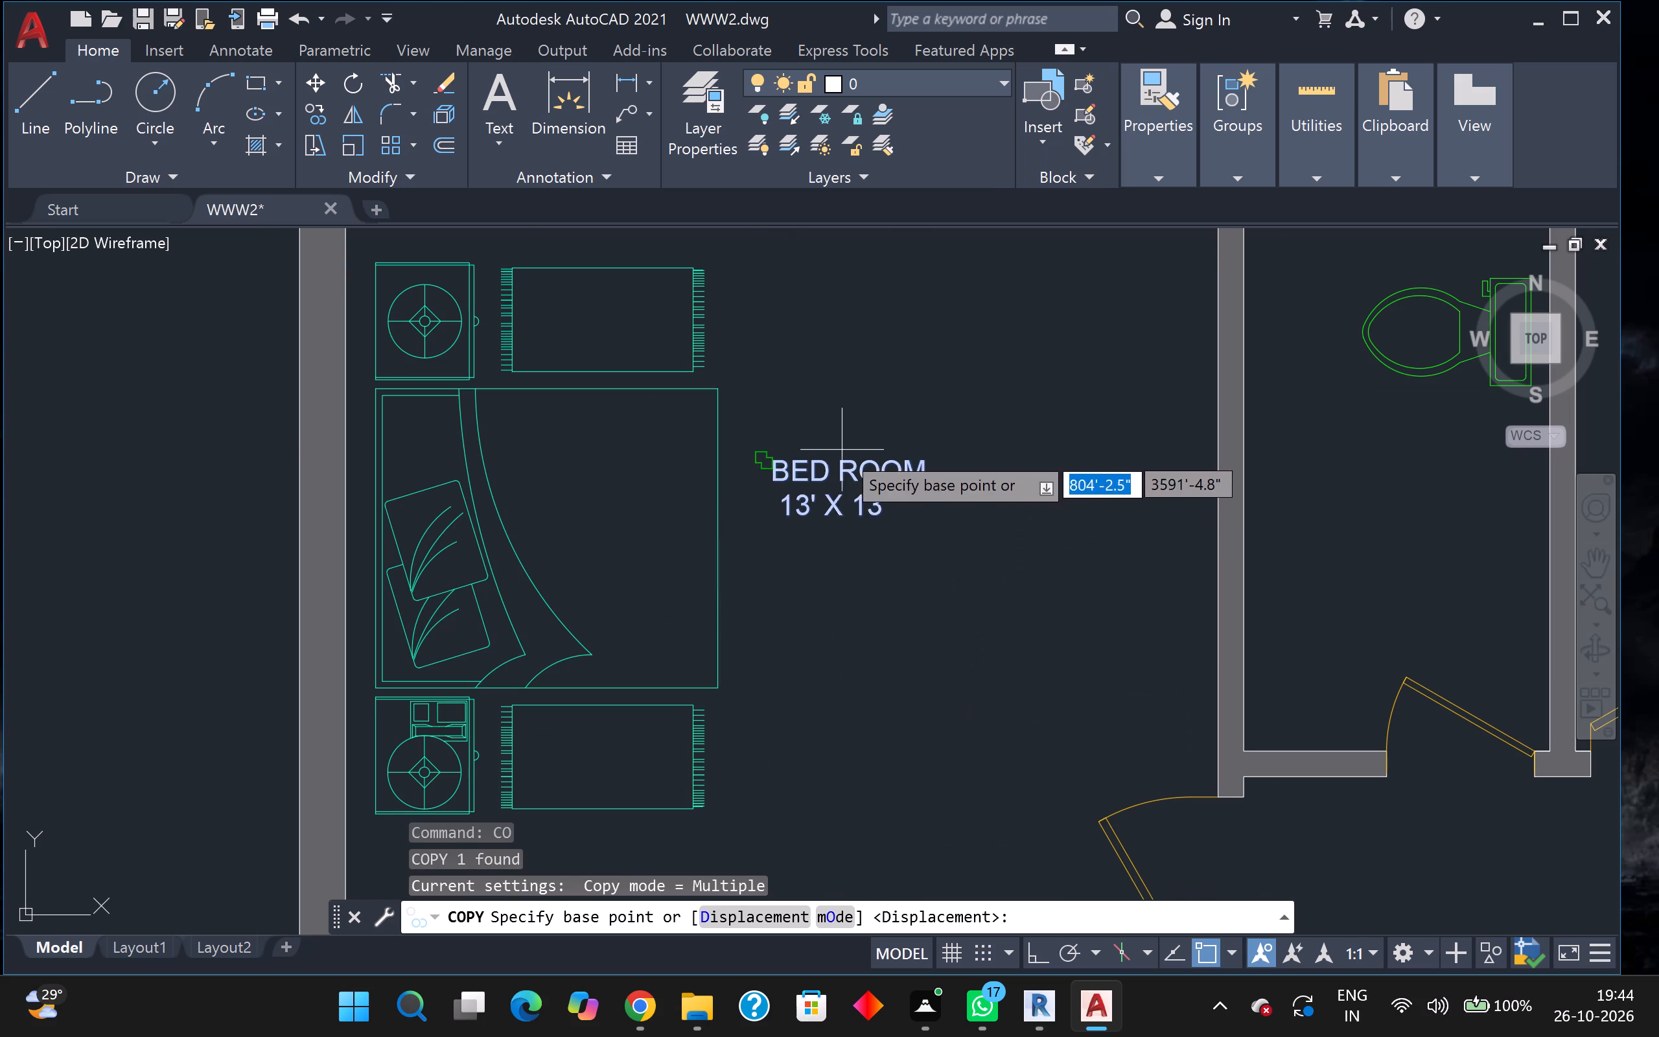
left_click(831, 496)
scroll(1086, 423, "down", 3)
middle_click_drag(1086, 423, 934, 476)
scroll(1135, 503, "up", 2)
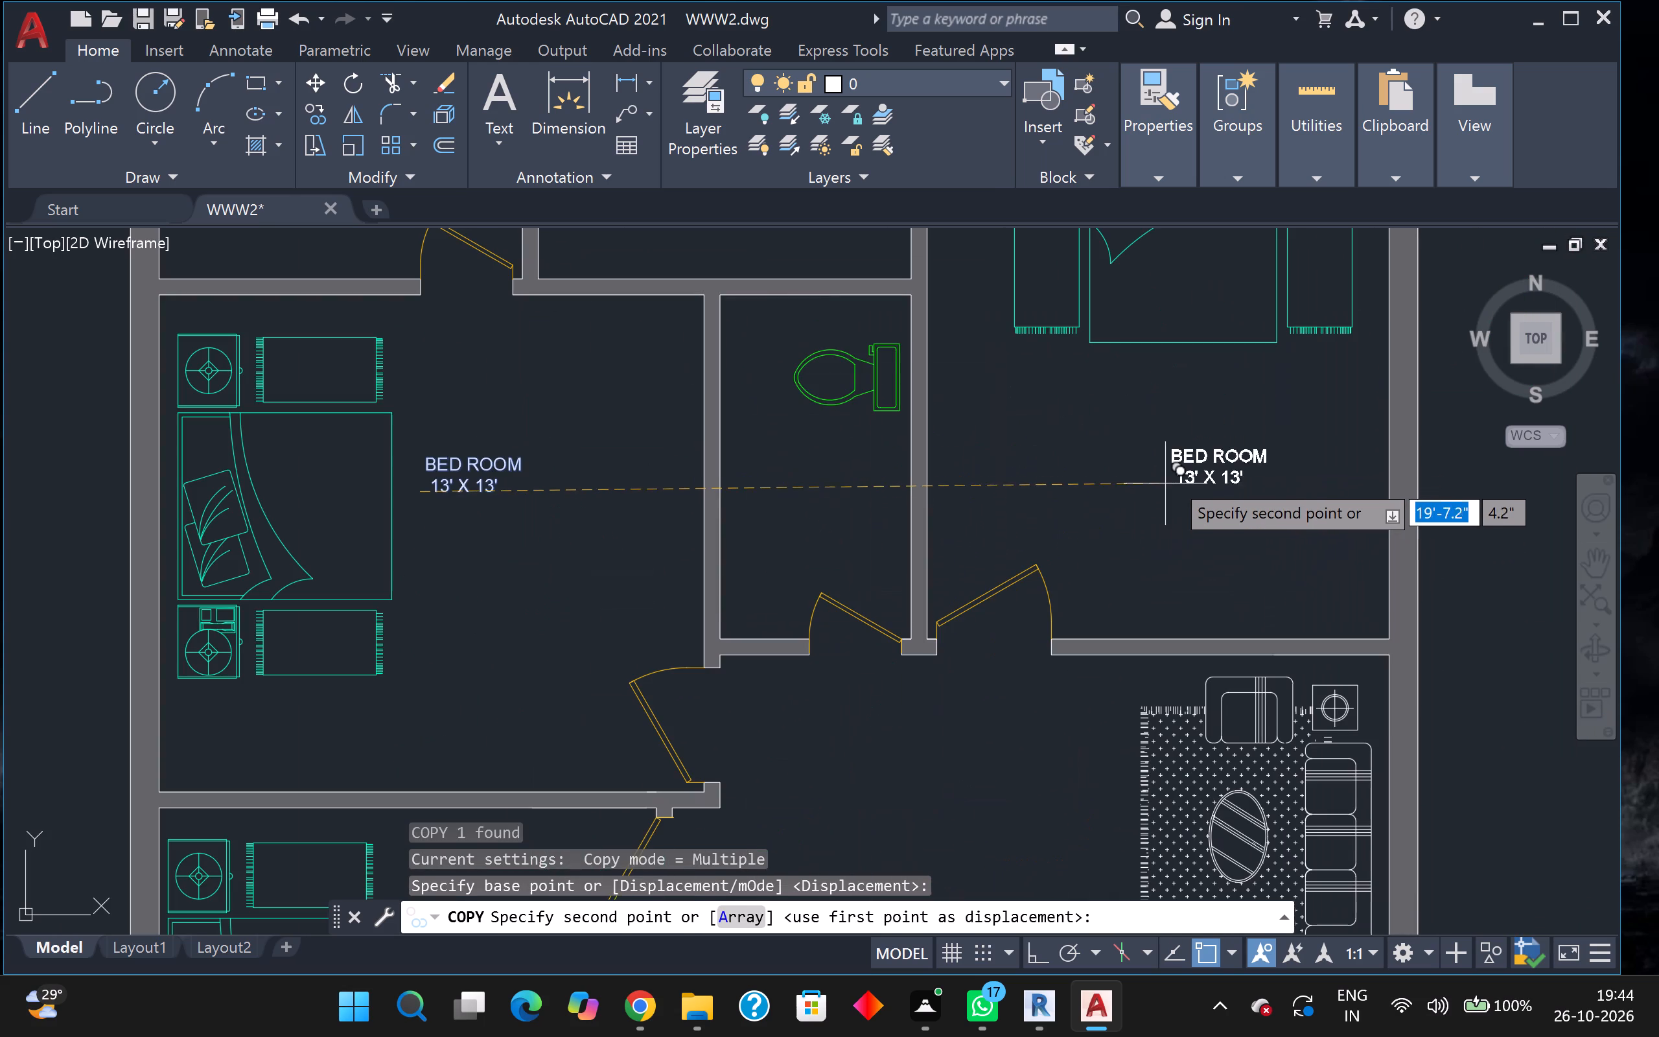
left_click(1170, 477)
key("Escape")
Copy the BATH 7' X 5' label into the bathroom between the two upper bedrooms and the upper corner bathroom.
scroll(1170, 459, "down", 2)
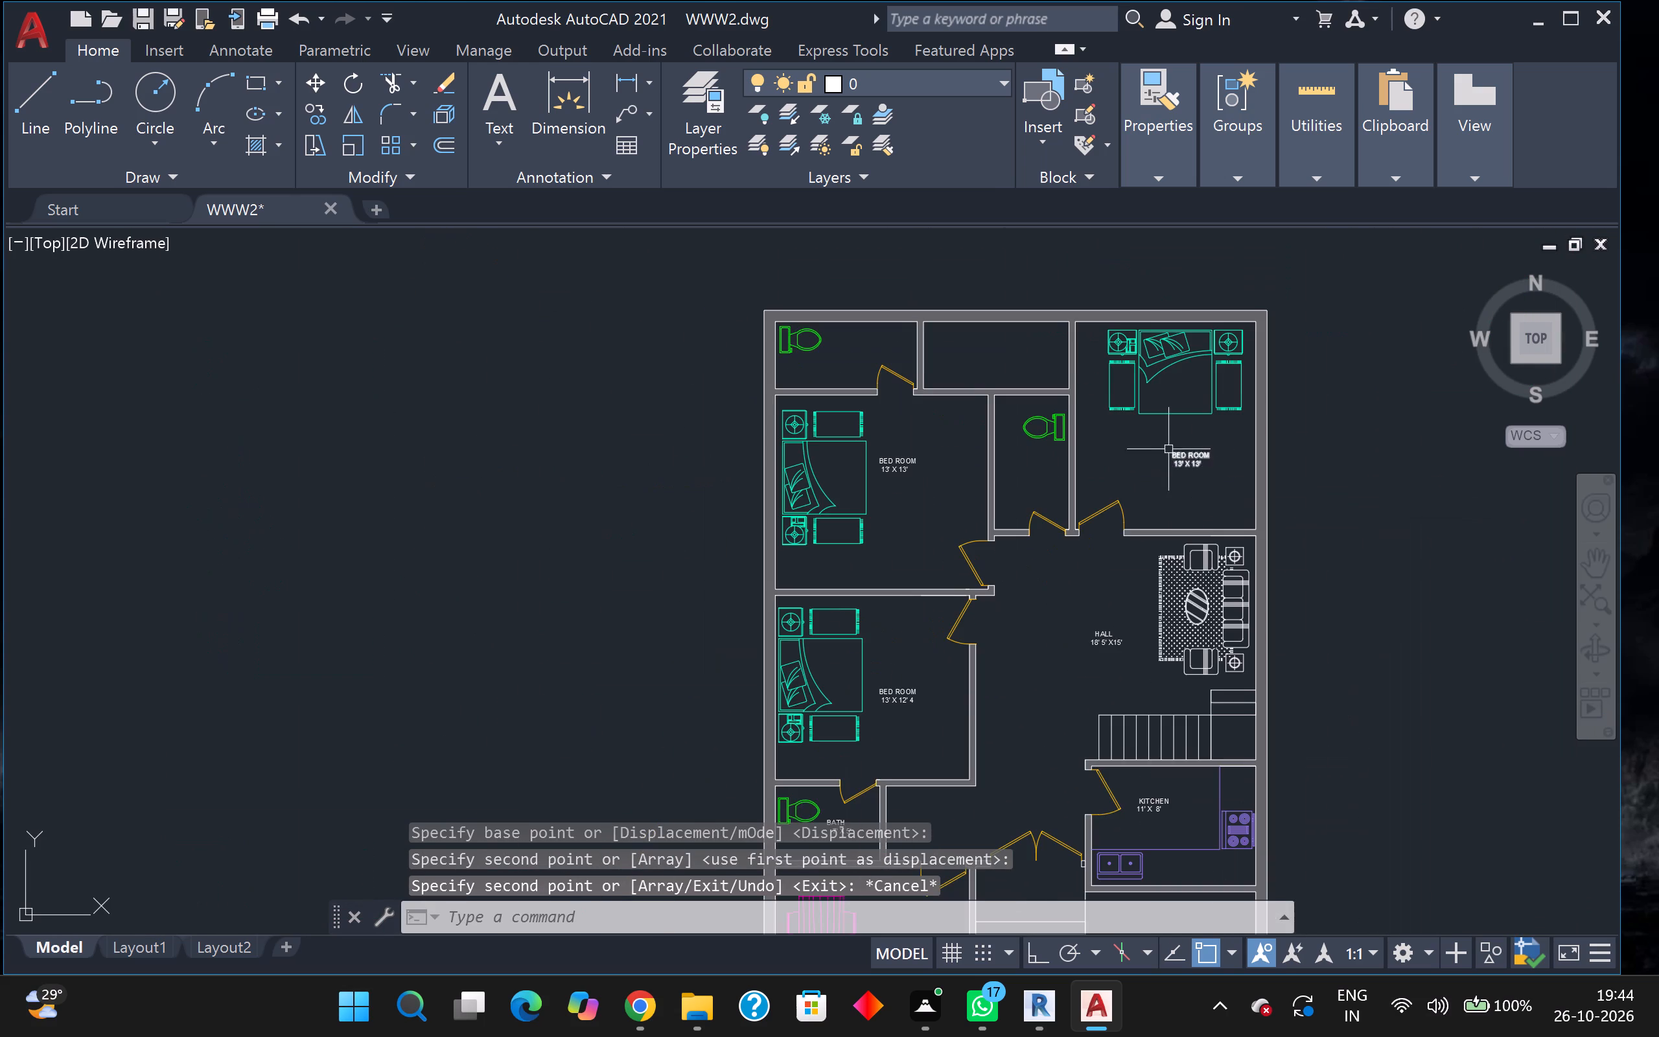
middle_click_drag(1168, 449, 1217, 437)
scroll(1143, 417, "up", 1)
scroll(873, 590, "down", 2)
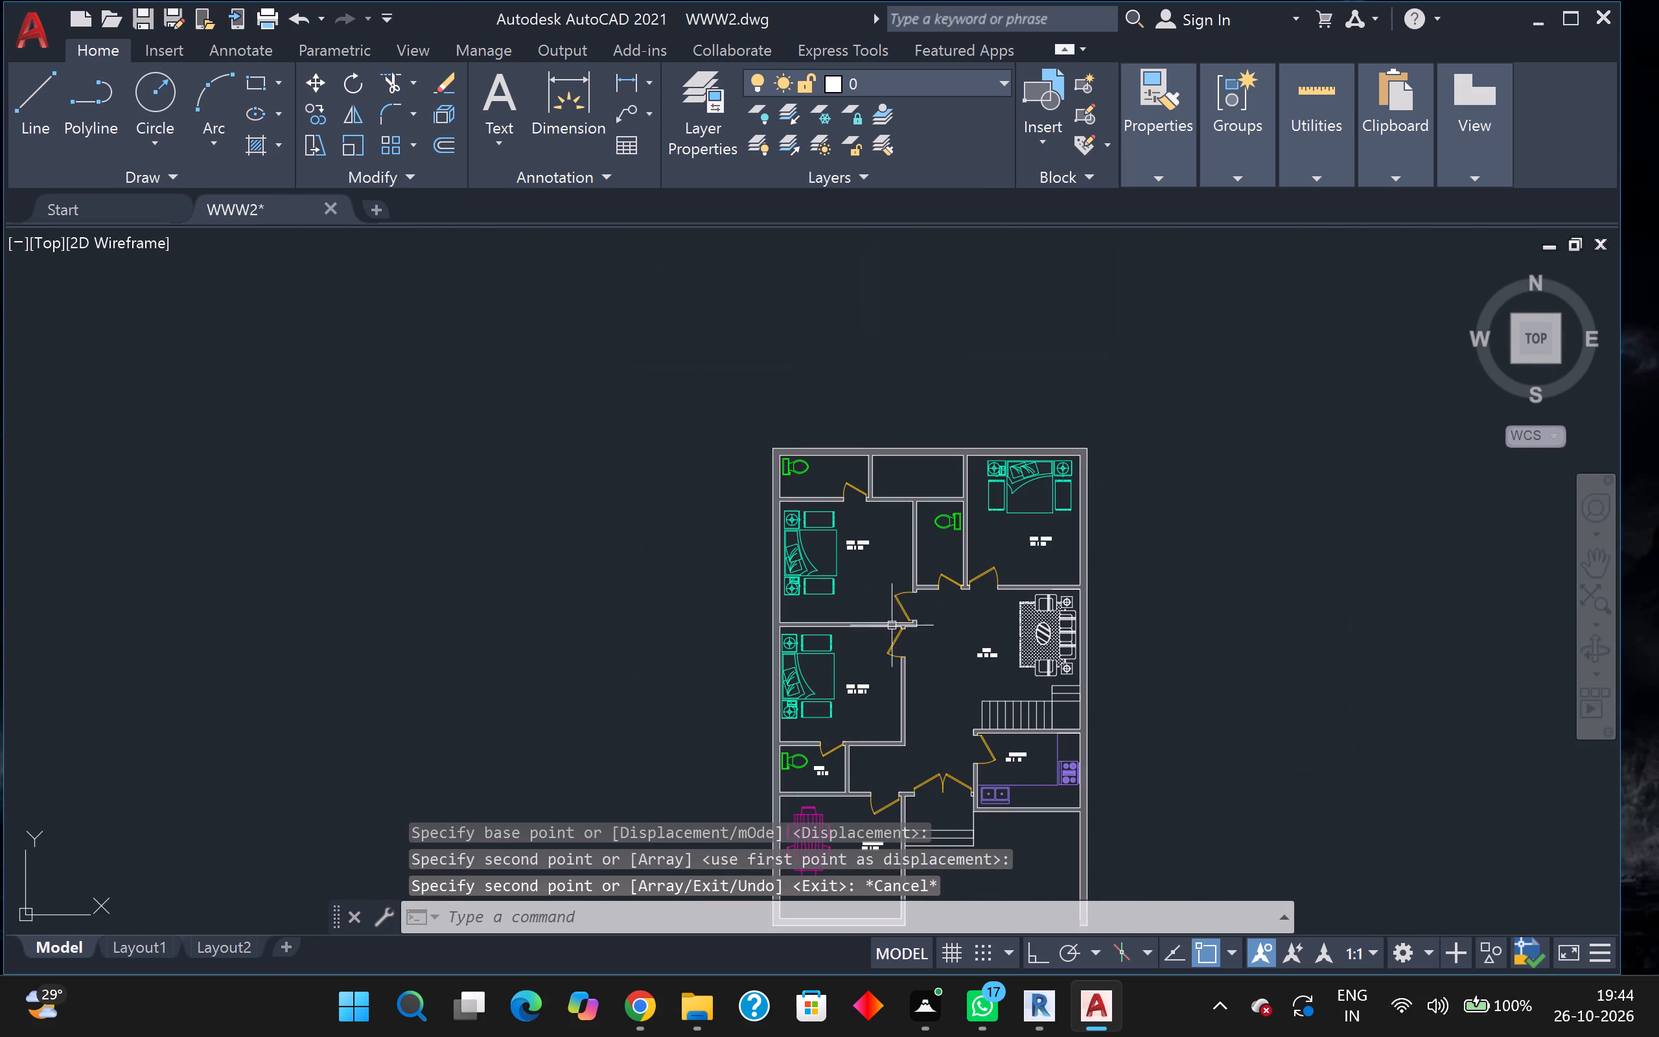
scroll(891, 782, "up", 2)
middle_click_drag(885, 783, 899, 775)
scroll(864, 755, "up", 1)
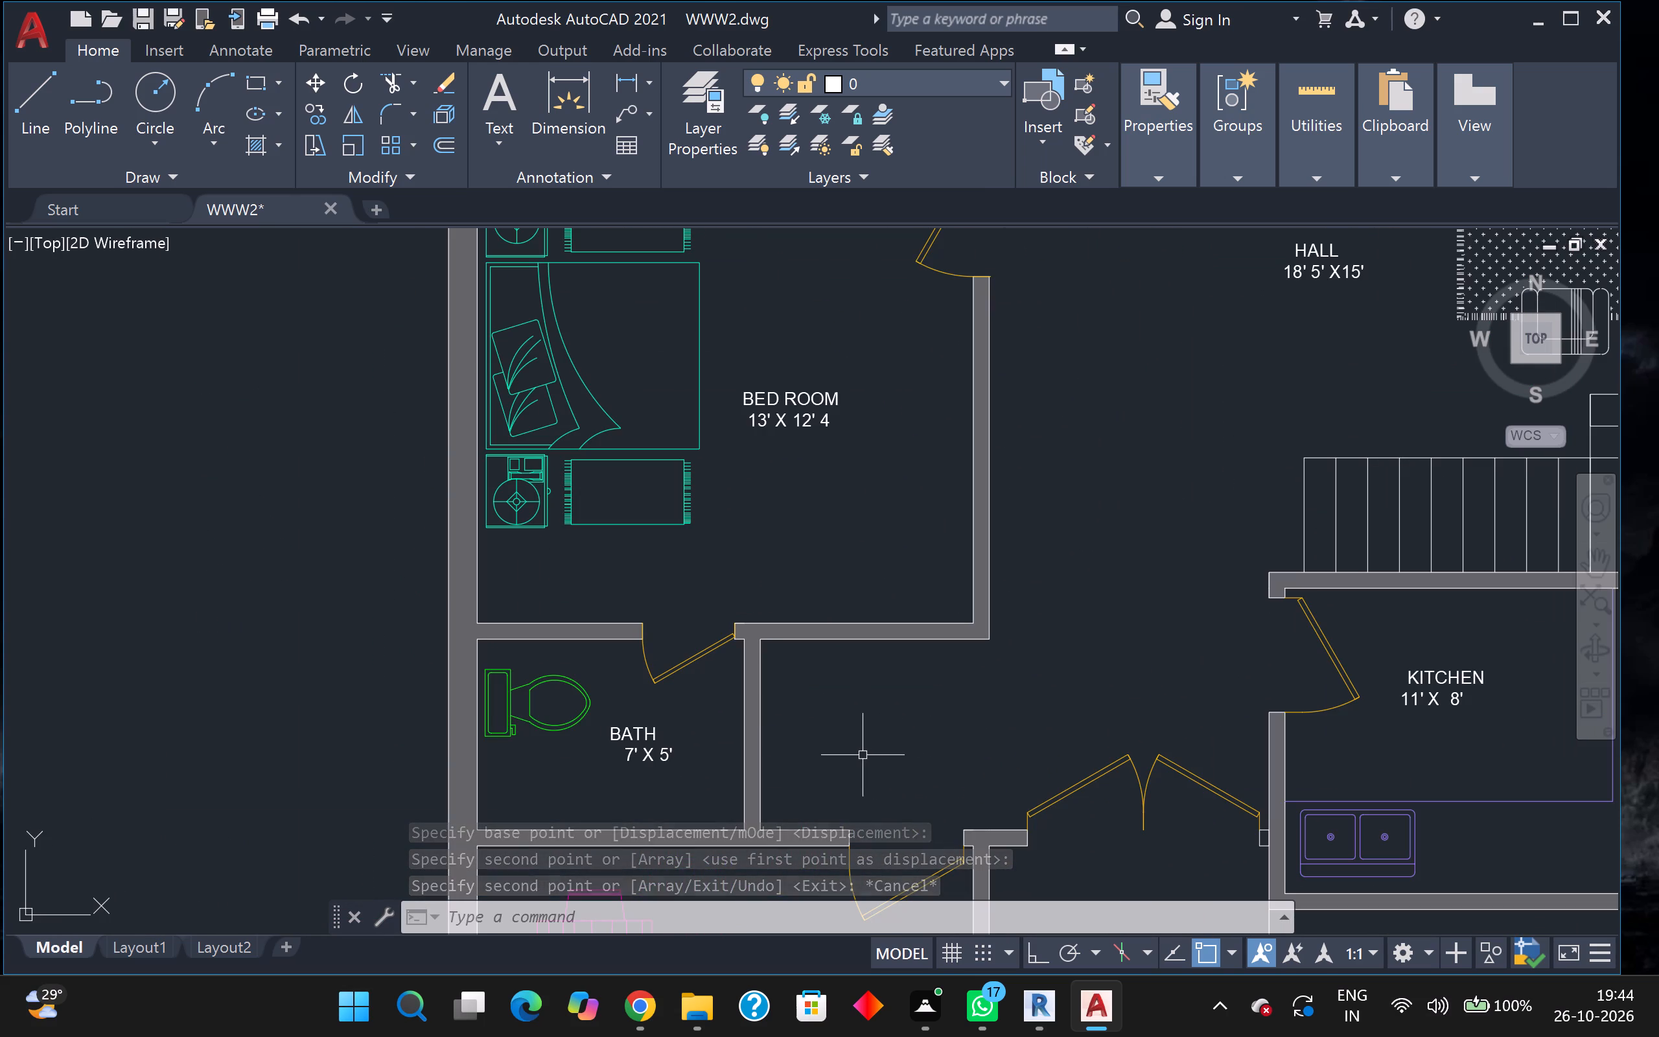
left_click(631, 747)
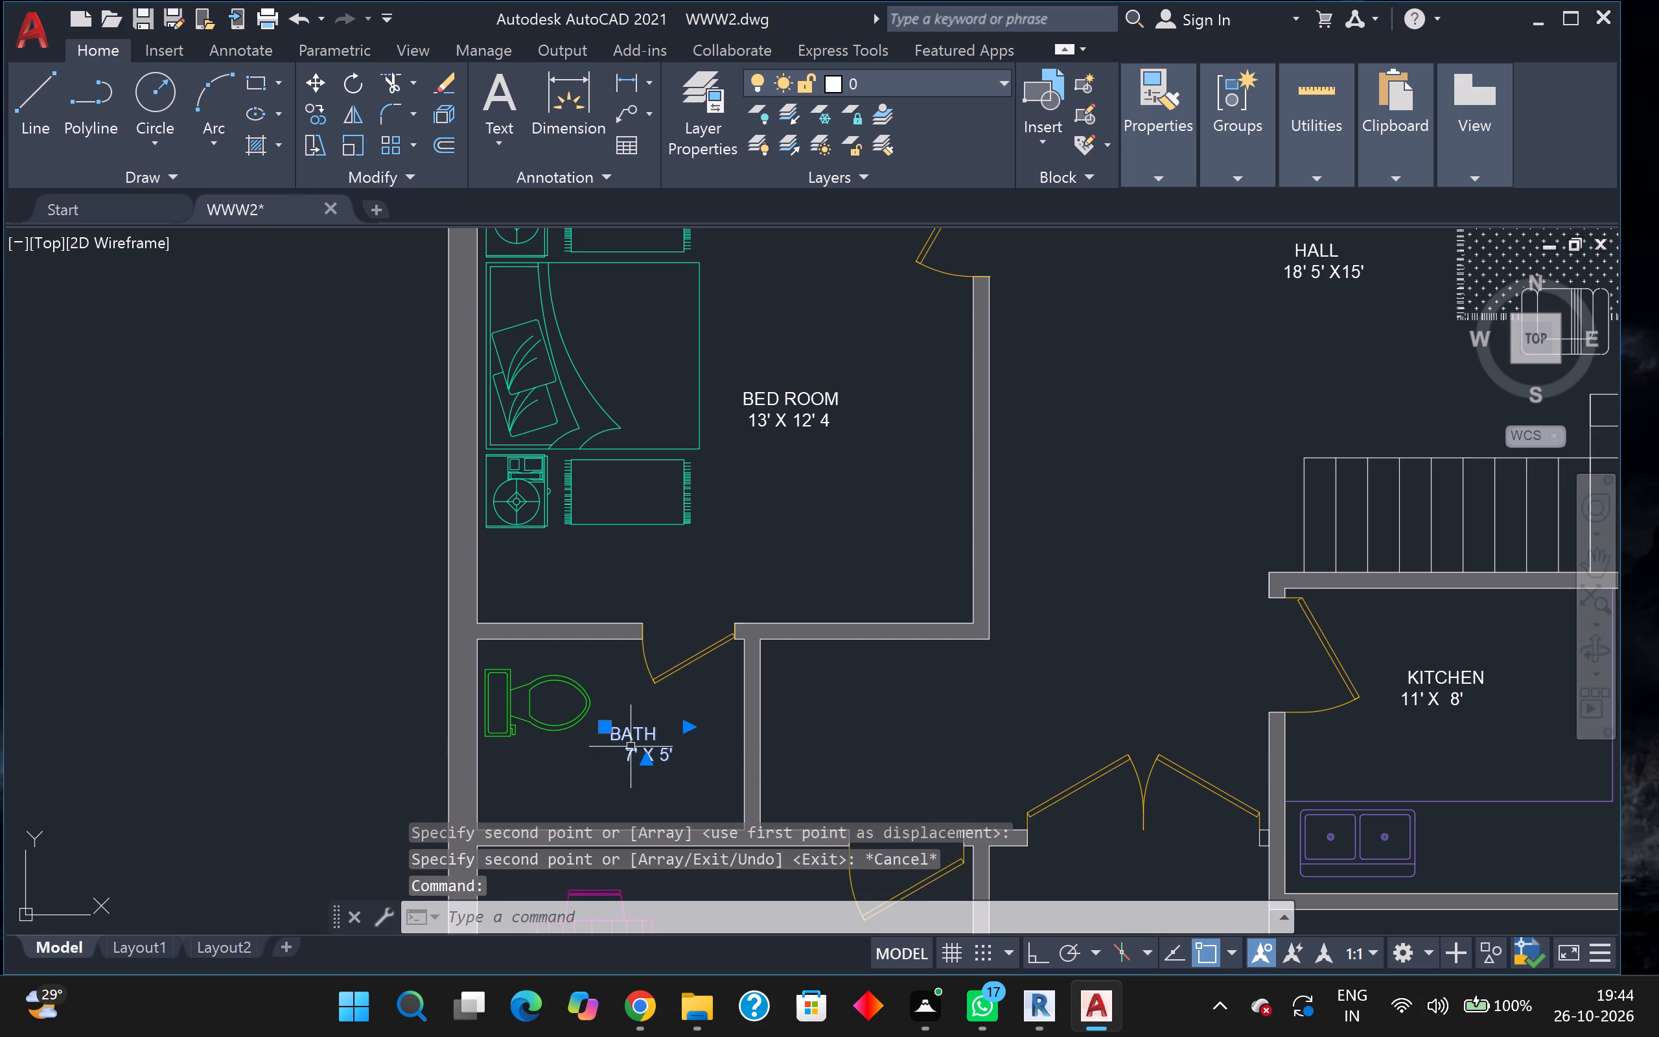
key("c")
key("o")
key("Return")
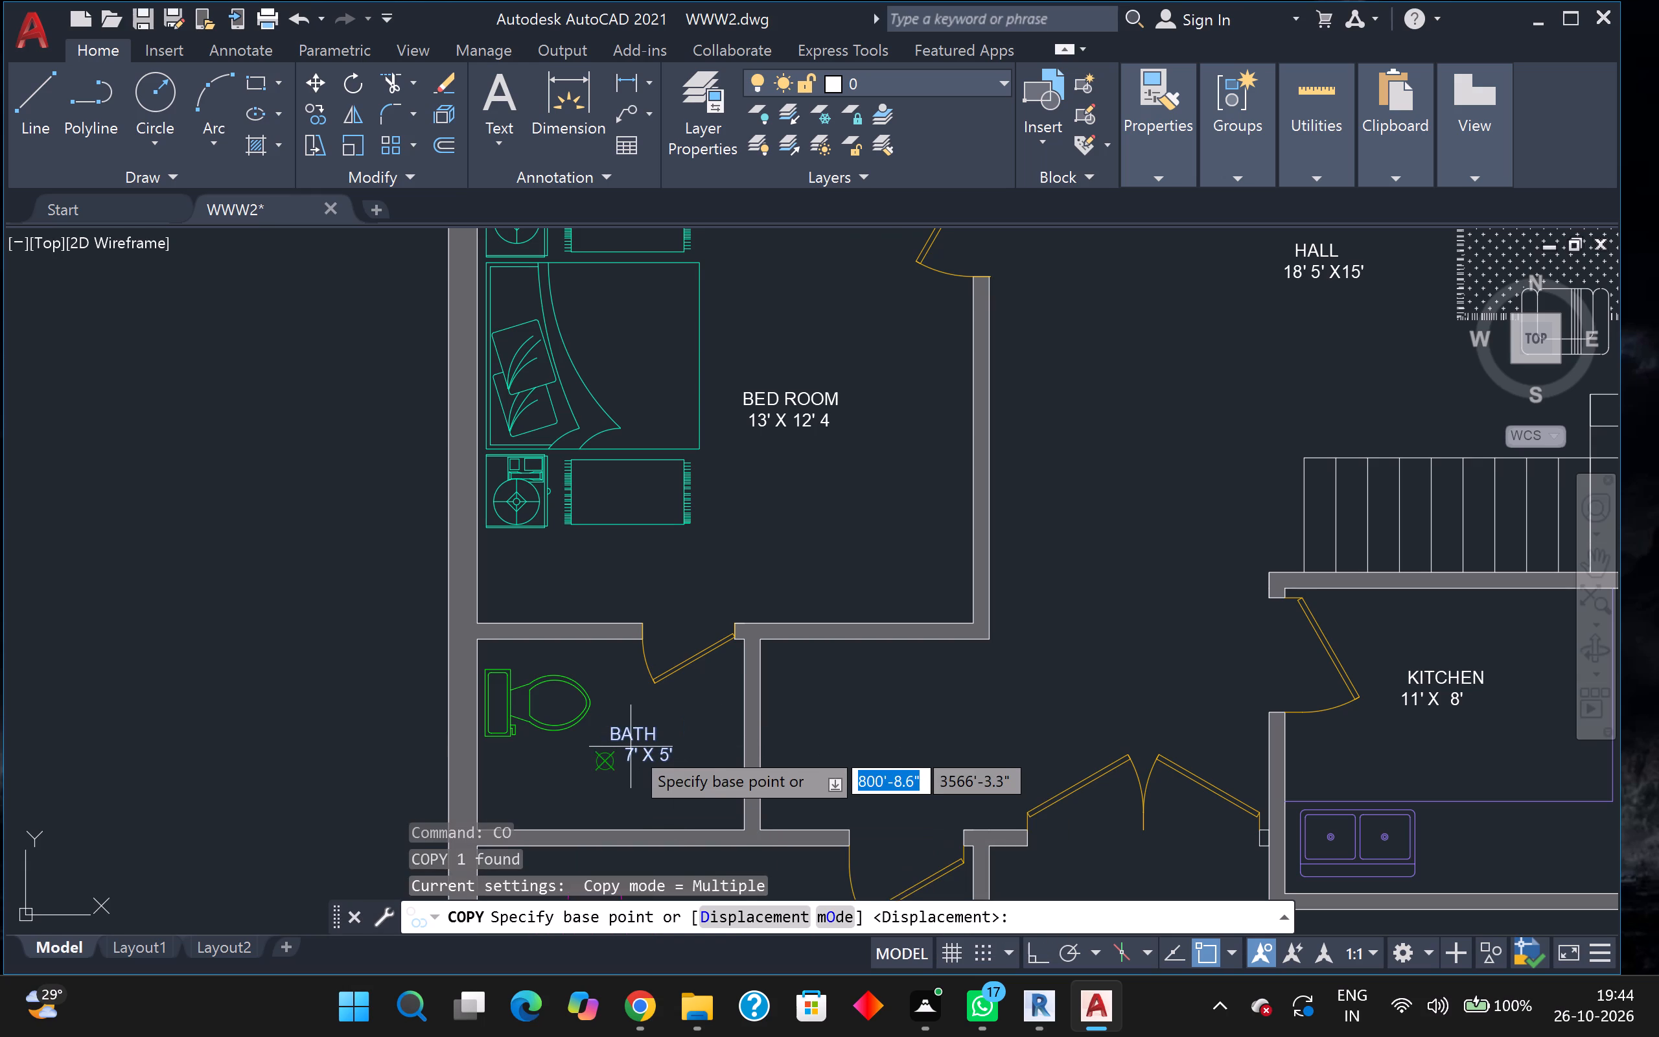
left_click(625, 738)
scroll(706, 706, "down", 2)
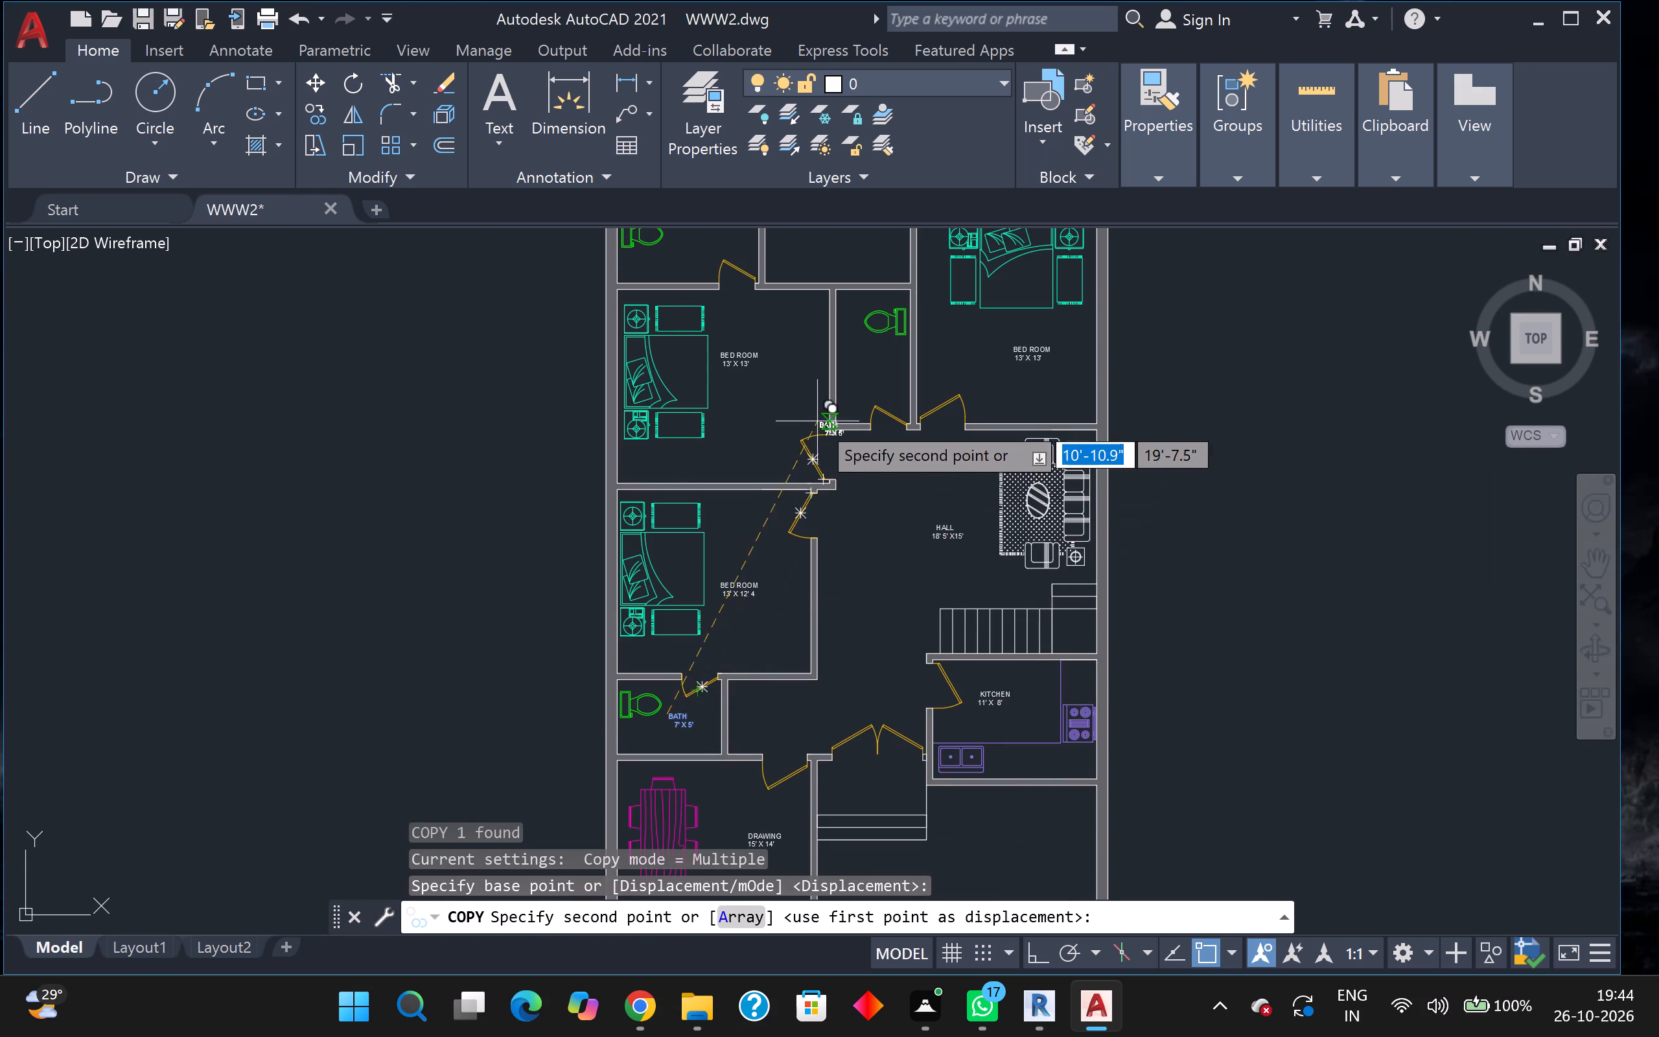
middle_click_drag(817, 421, 758, 478)
scroll(777, 445, "up", 2)
left_click(838, 412)
middle_click_drag(835, 412, 879, 530)
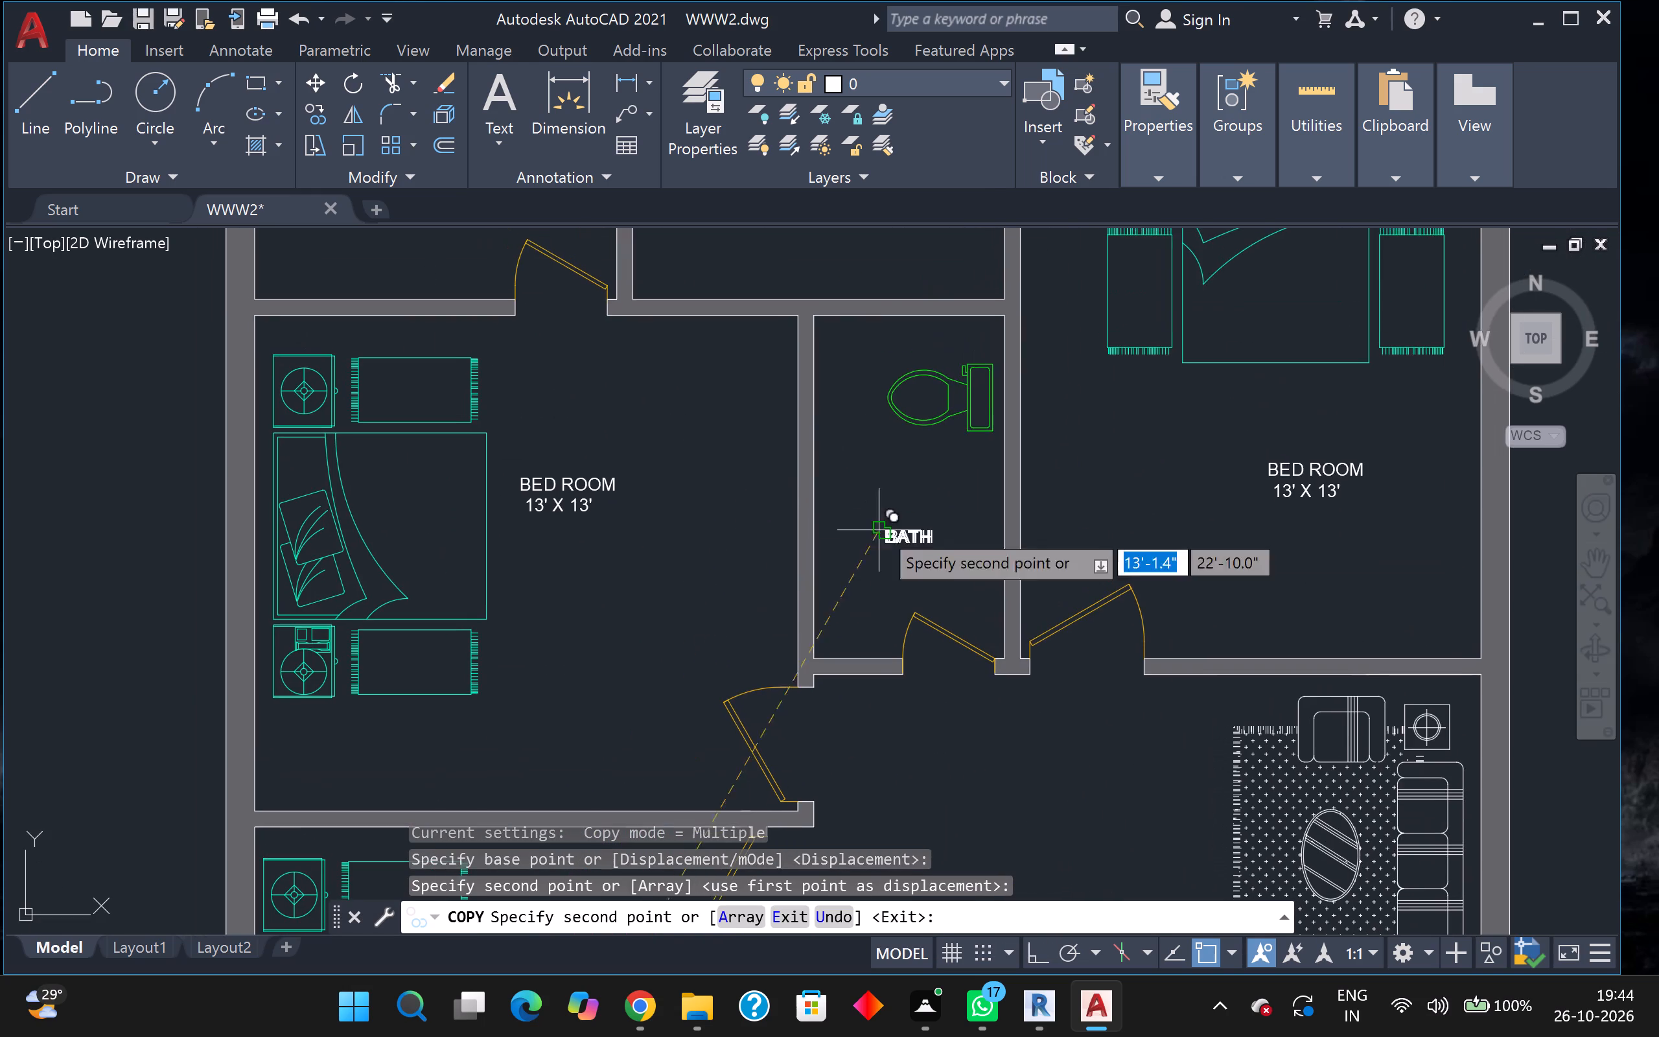
middle_click_drag(690, 347, 780, 506)
left_click(607, 353)
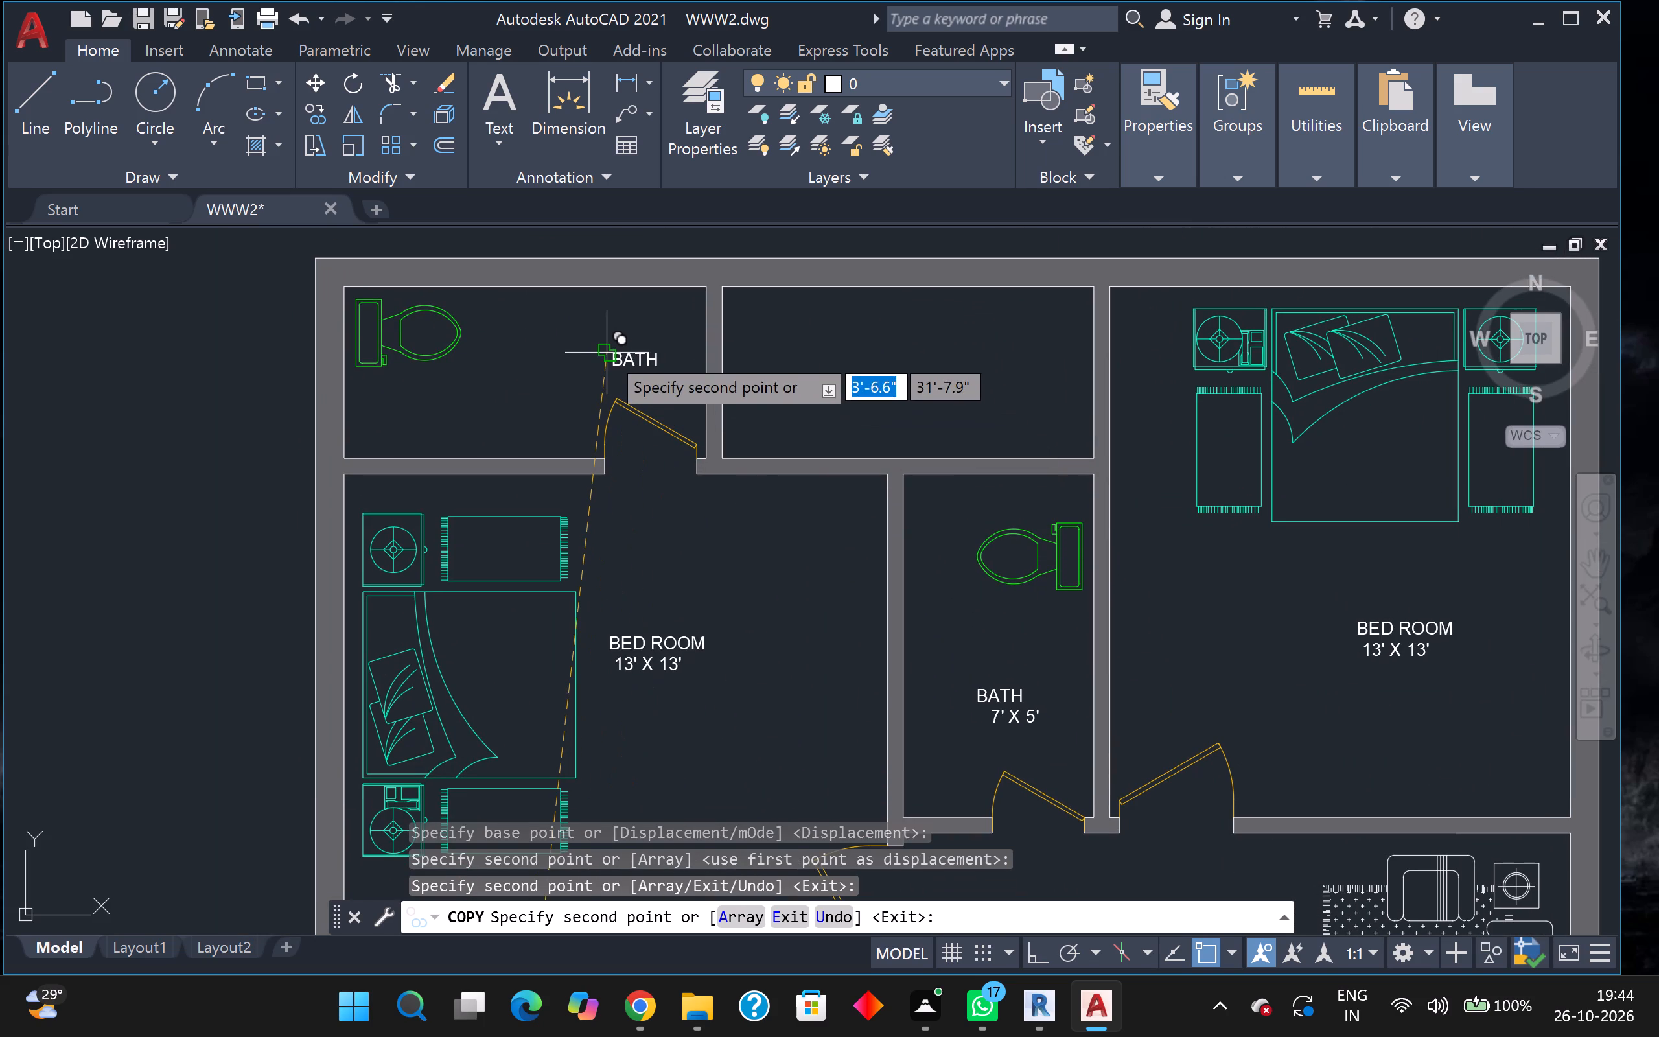
key("Escape")
Edit the size line of the BATH label between the two upper bedrooms to read 5' X 9', then finish the text.
middle_click_drag(793, 756, 621, 724)
scroll(879, 697, "up", 1)
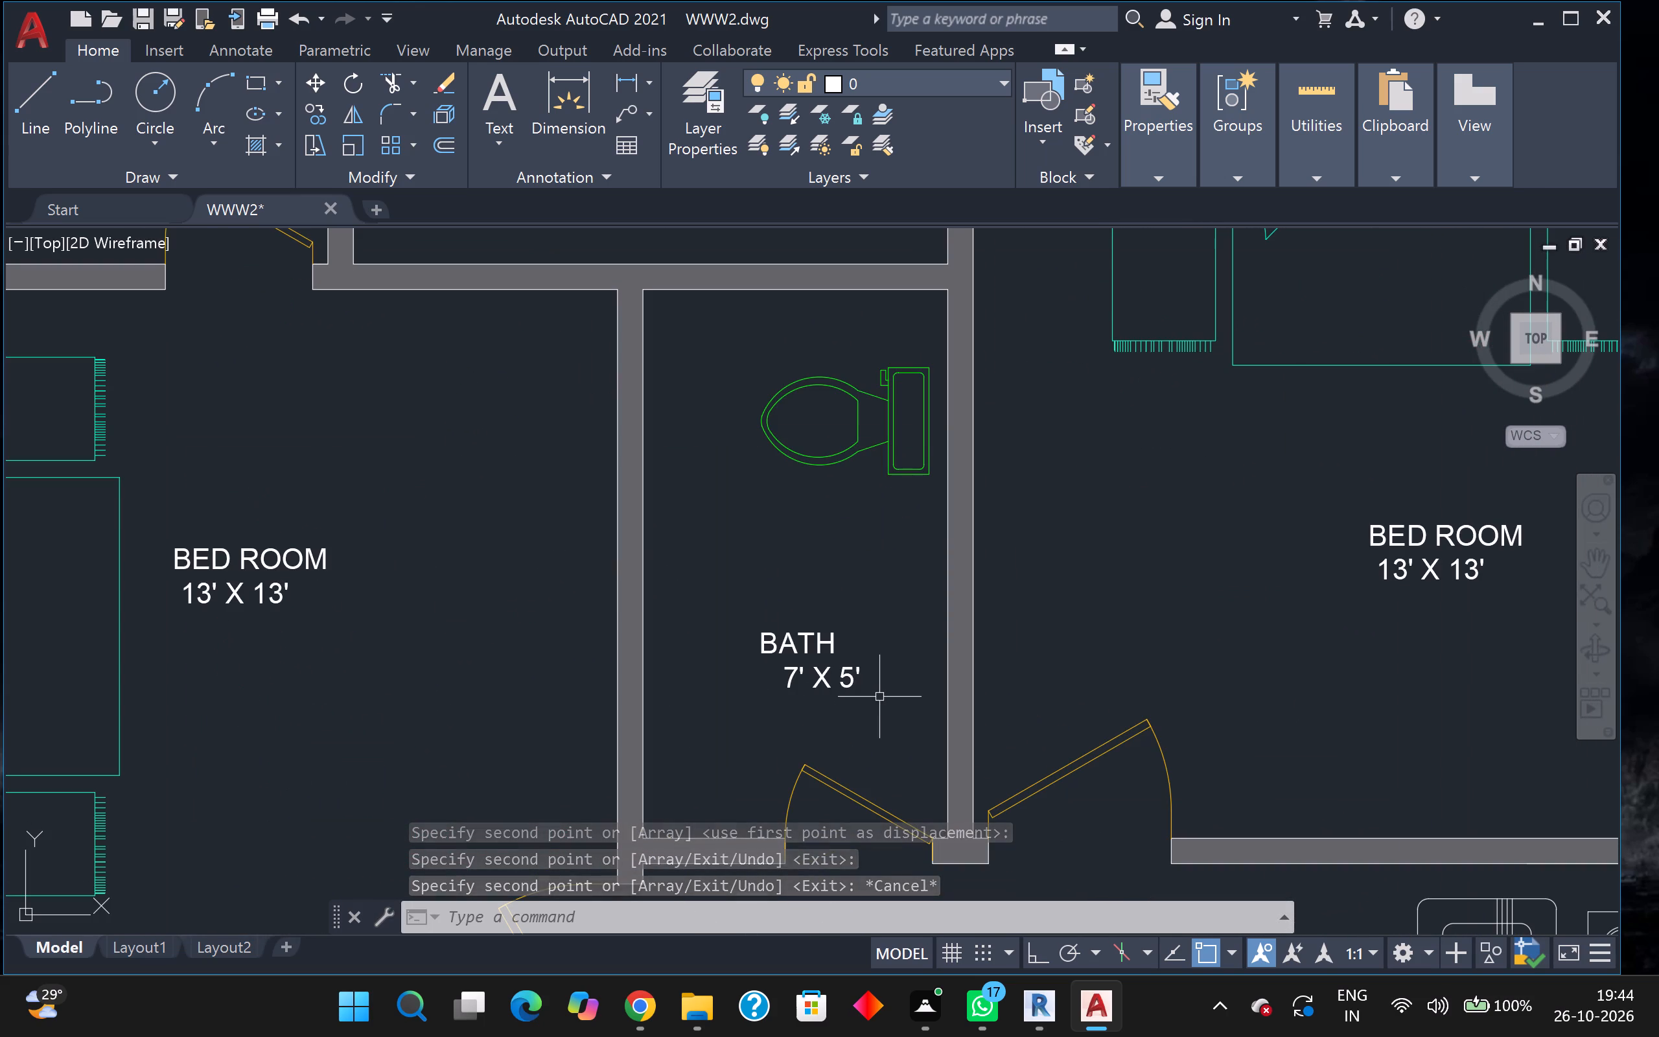
double_click(822, 651)
scroll(817, 664, "up", 2)
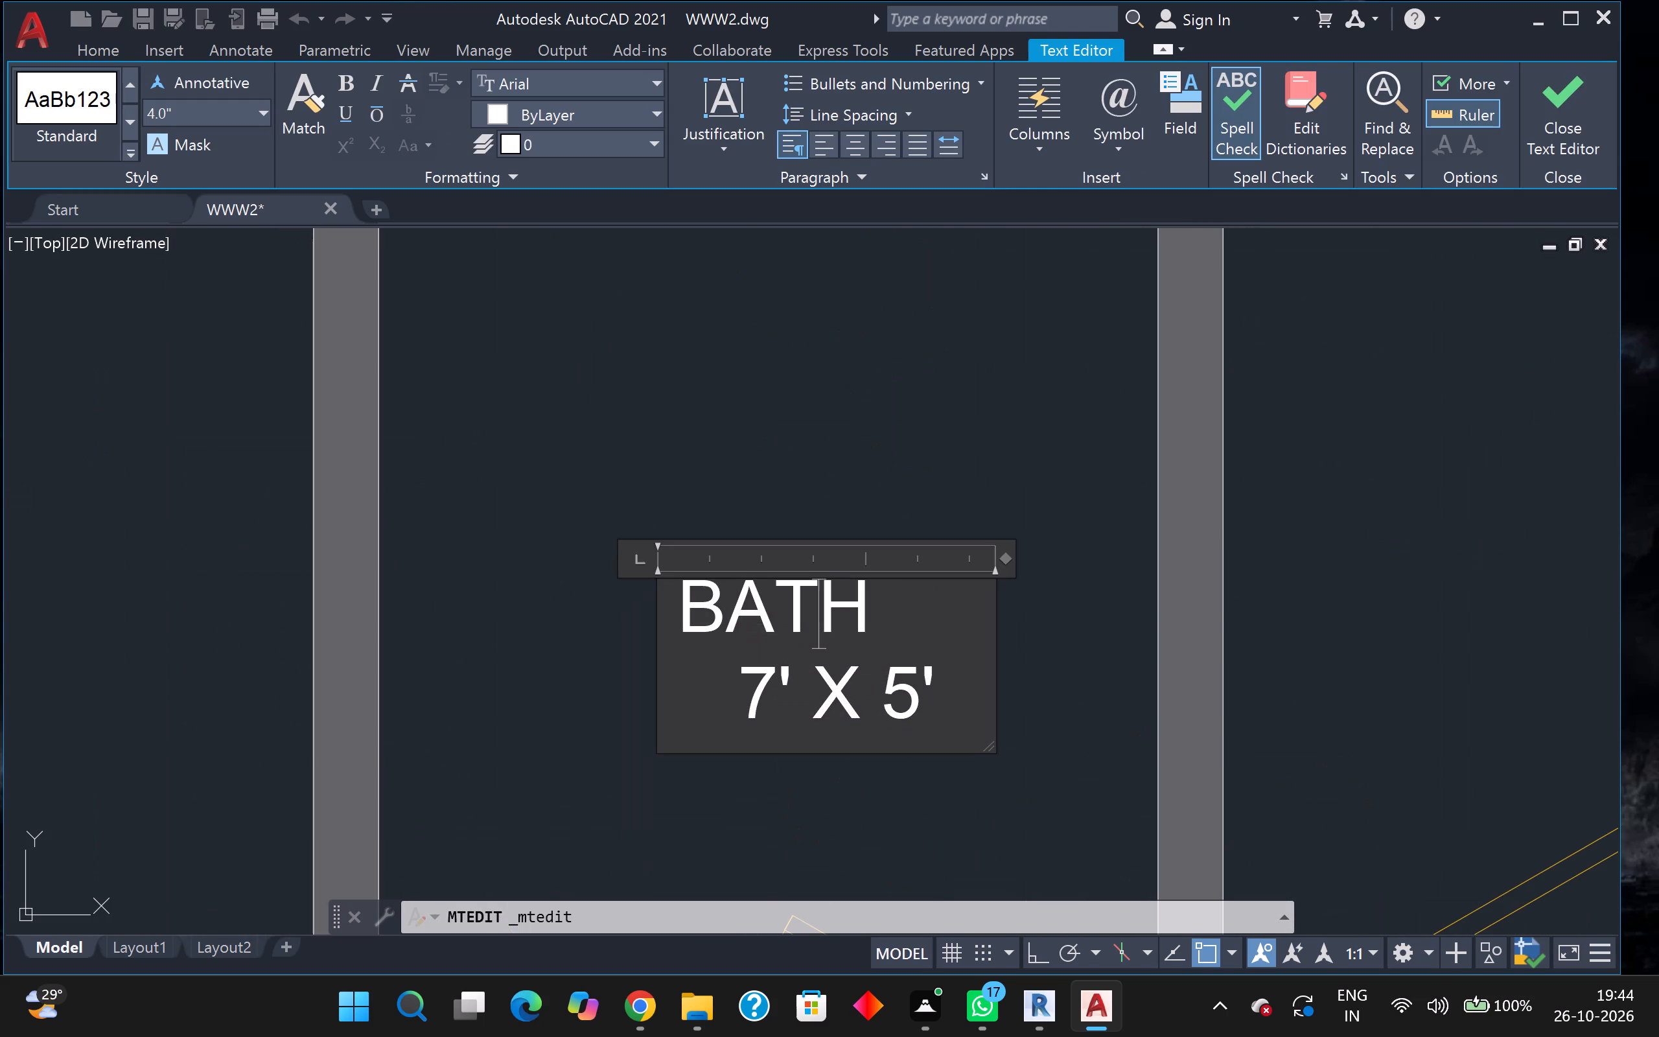
left_click(767, 717)
key("BackSpace")
key("5")
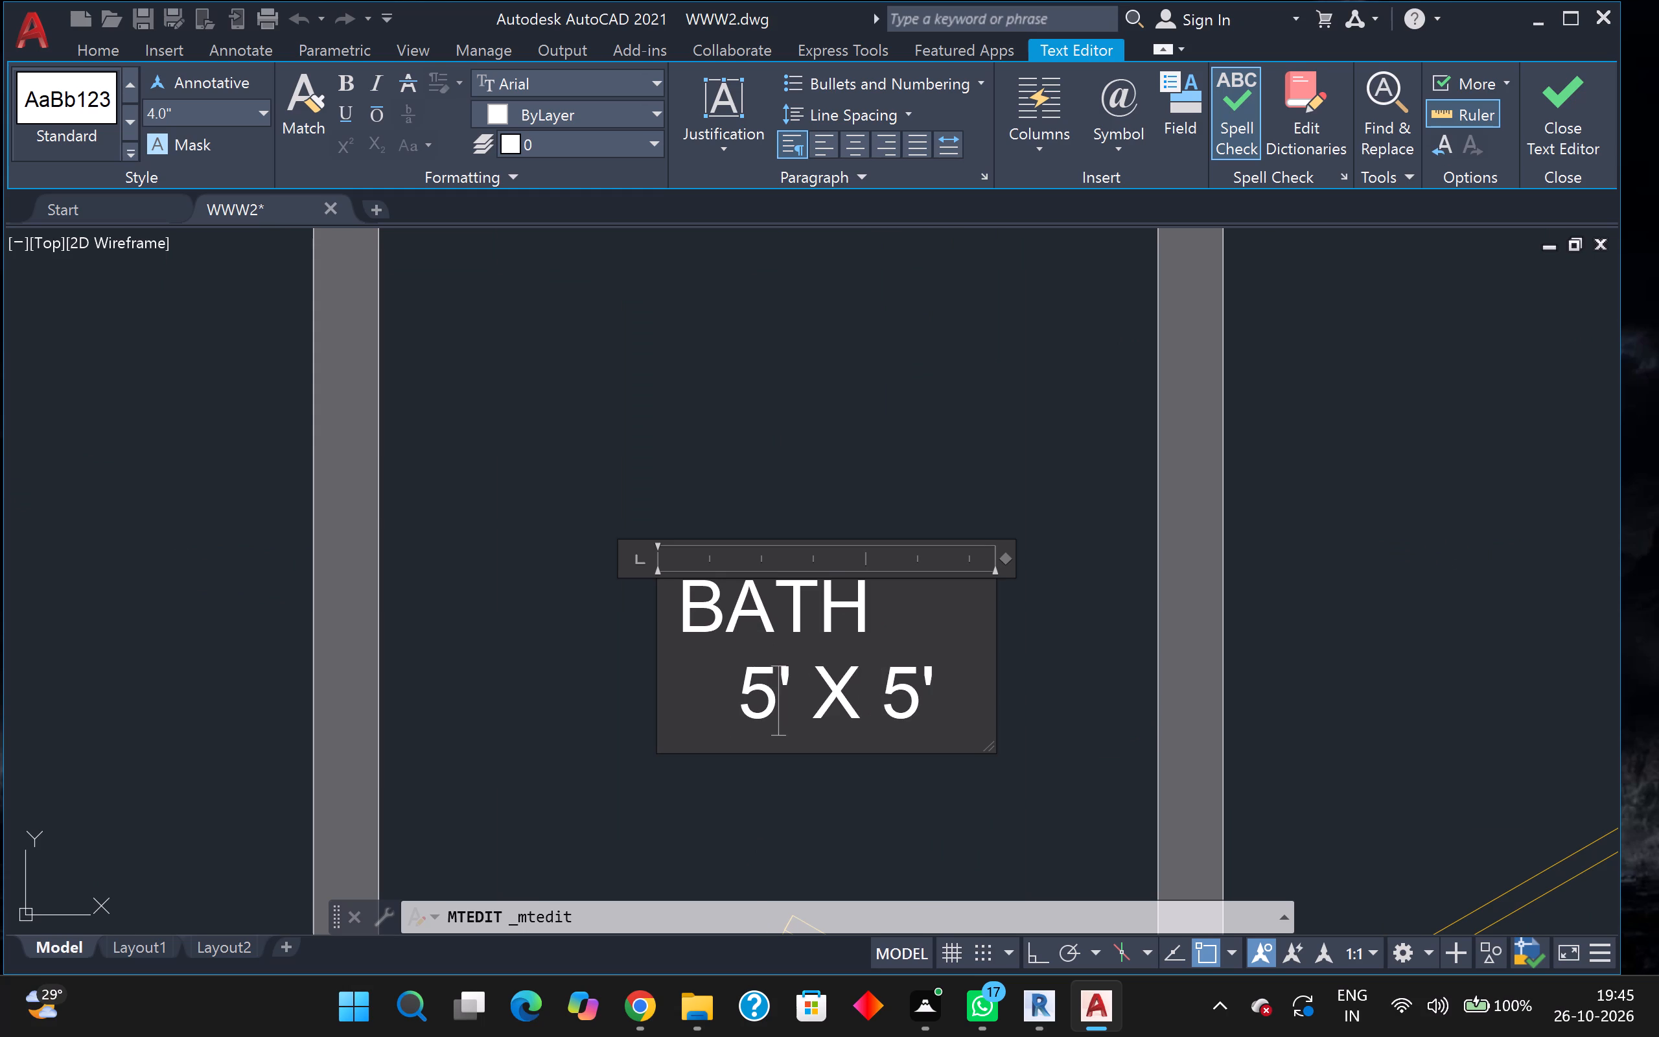
left_click(925, 710)
key("BackSpace")
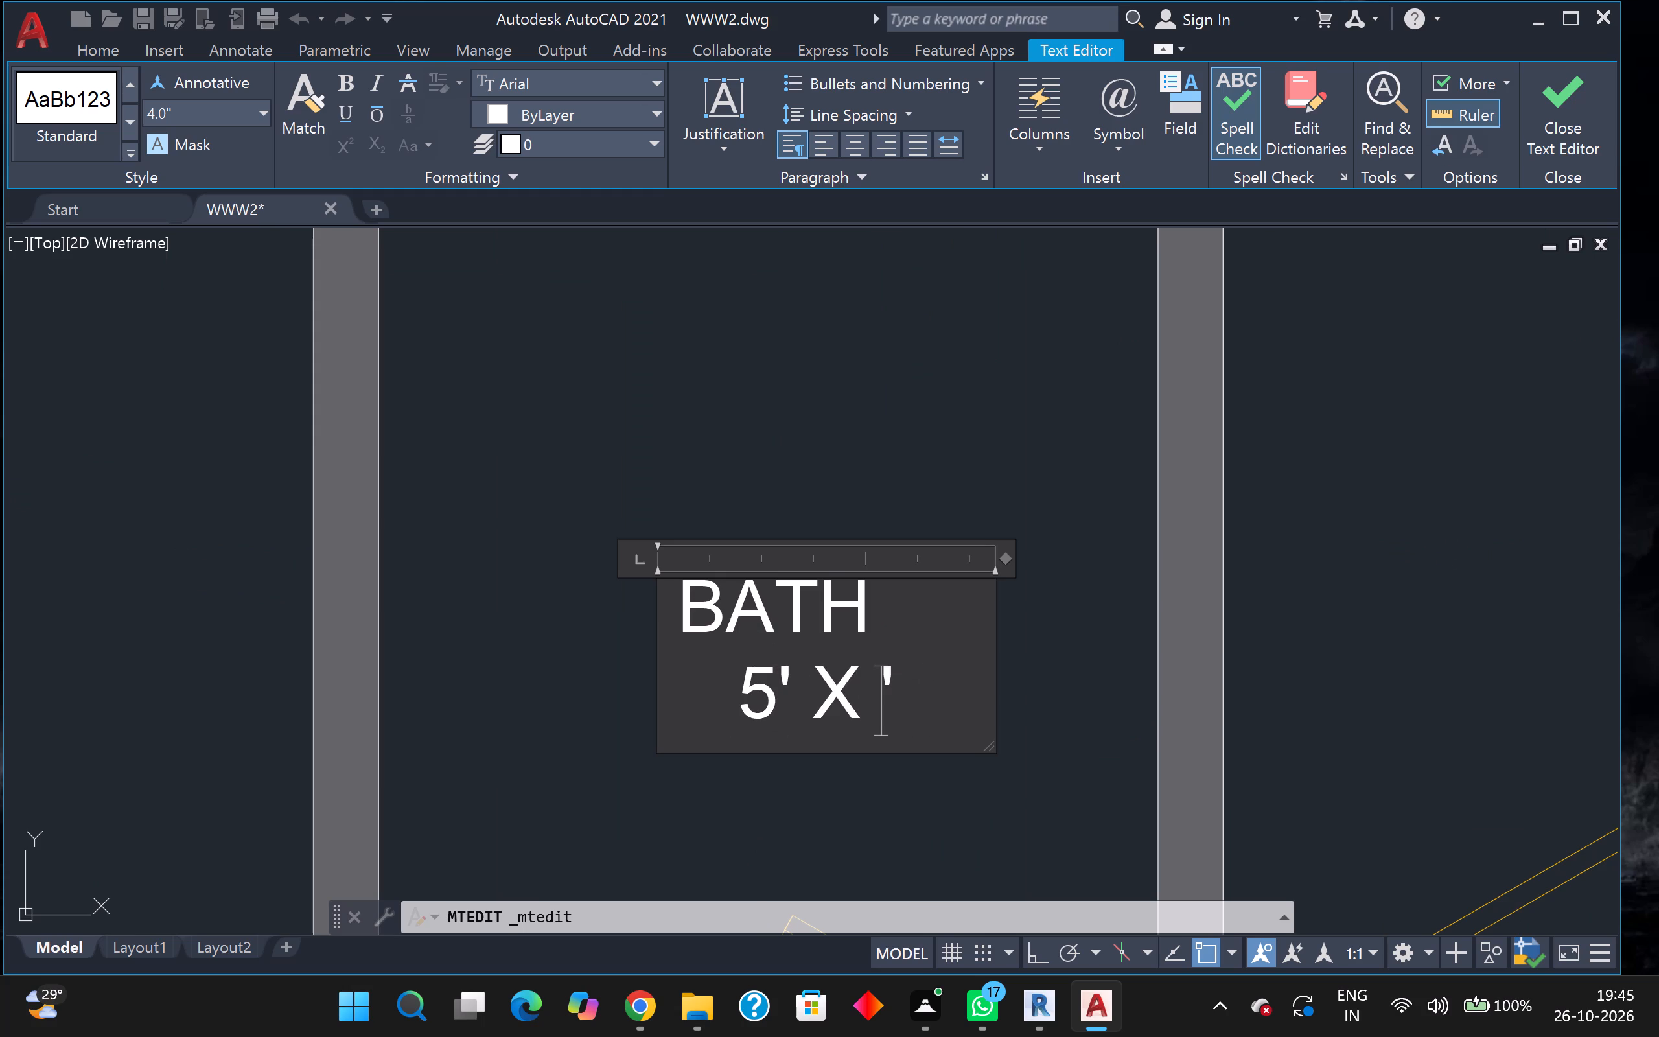
key("9")
scroll(877, 722, "down", 2)
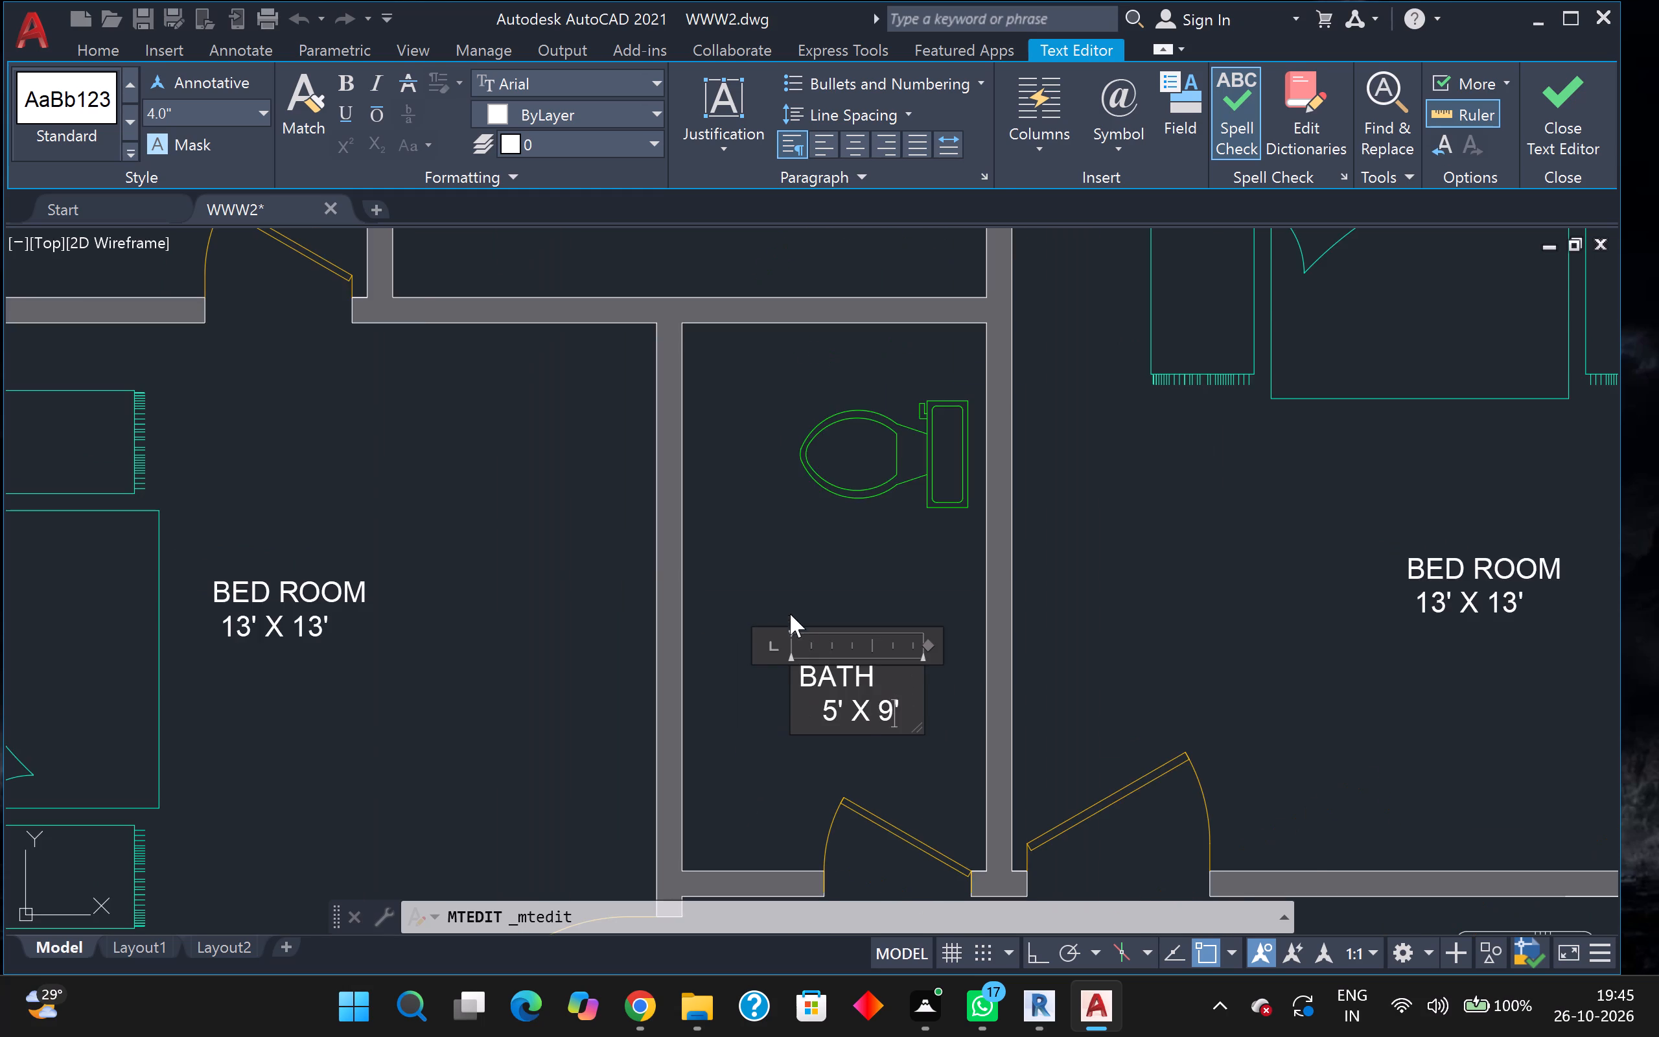
scroll(776, 597, "down", 1)
left_click(785, 574)
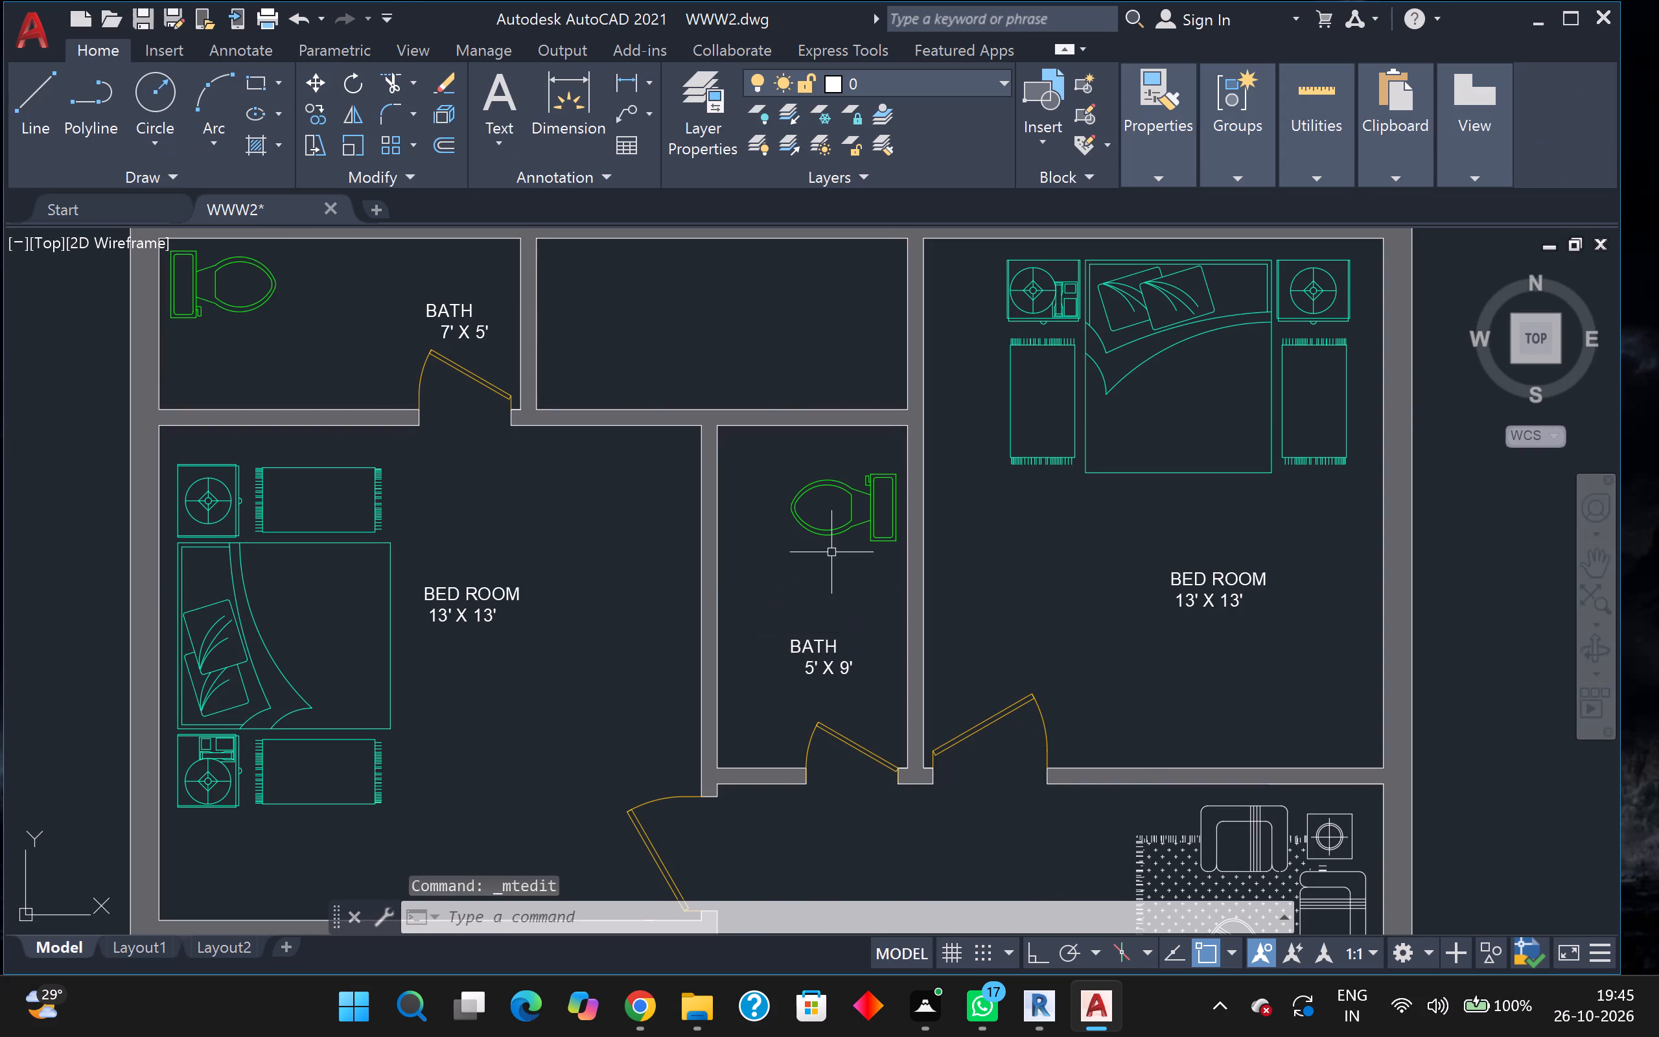
Open the BATH label in the upper corner bathroom and change its first dimension to 9'6".
middle_click_drag(857, 565, 1045, 673)
scroll(665, 448, "up", 2)
double_click(636, 410)
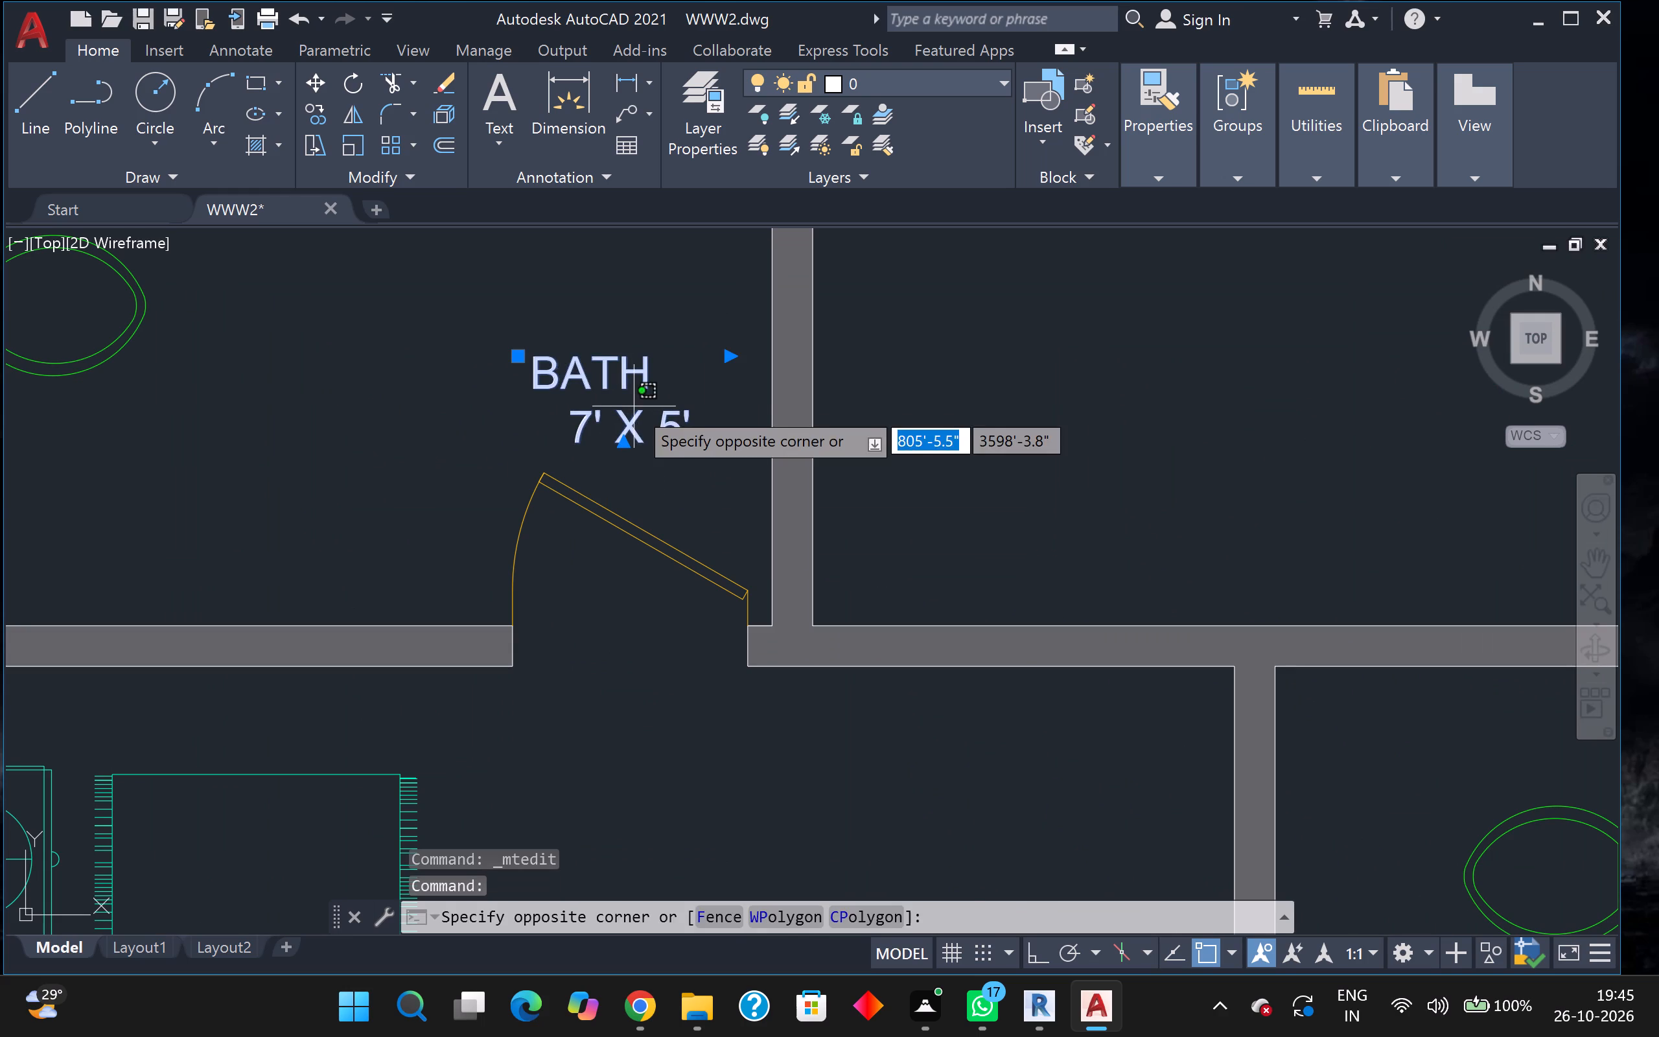
left_click(630, 390)
double_click(621, 378)
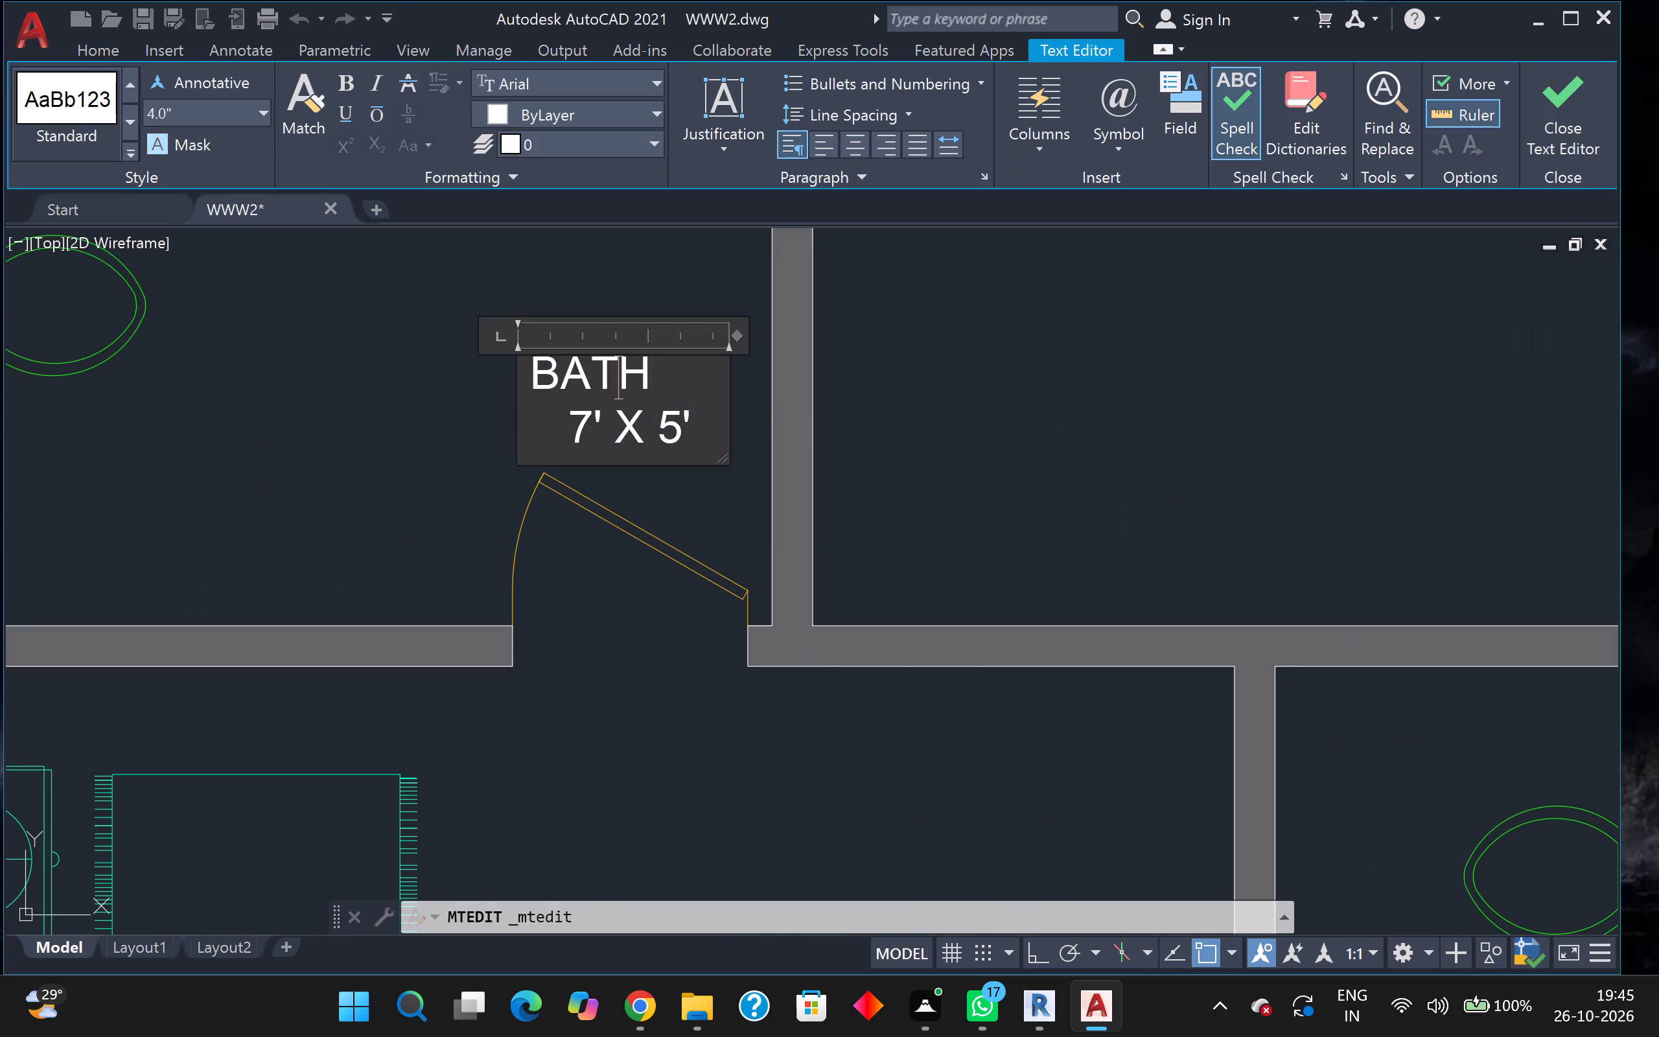
scroll(627, 441, "up", 1)
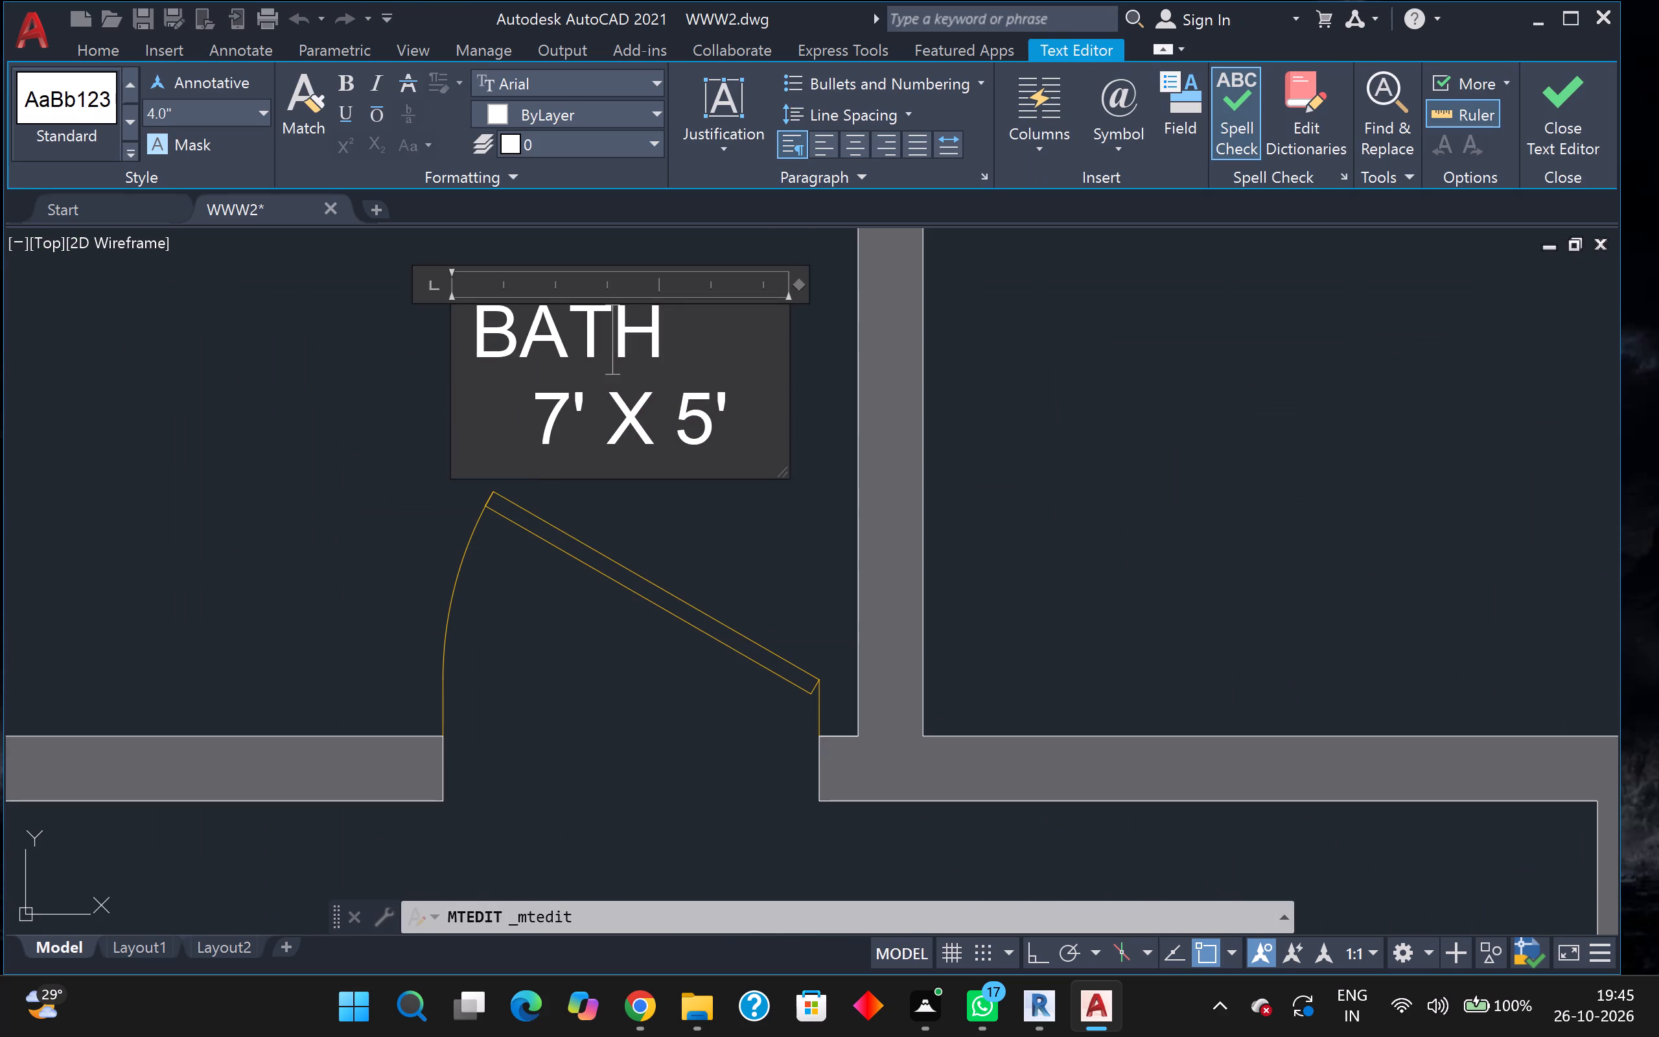
left_click(568, 417)
key("BackSpace")
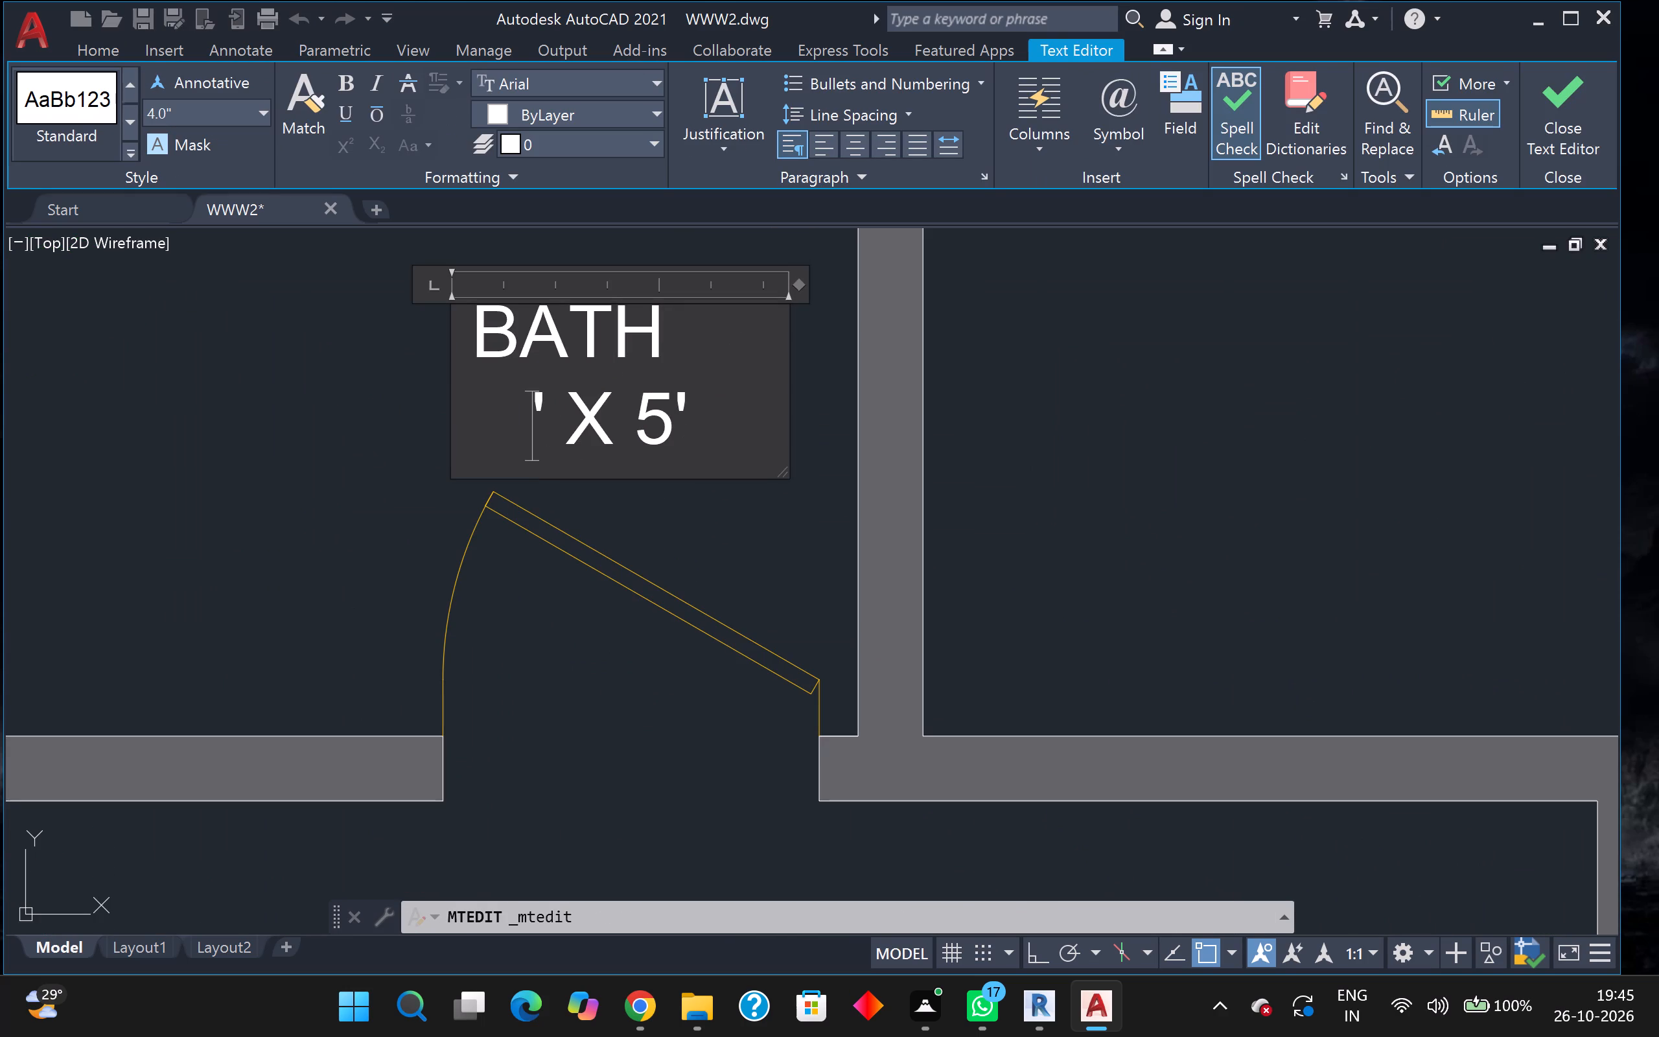
key("9")
left_click(596, 432)
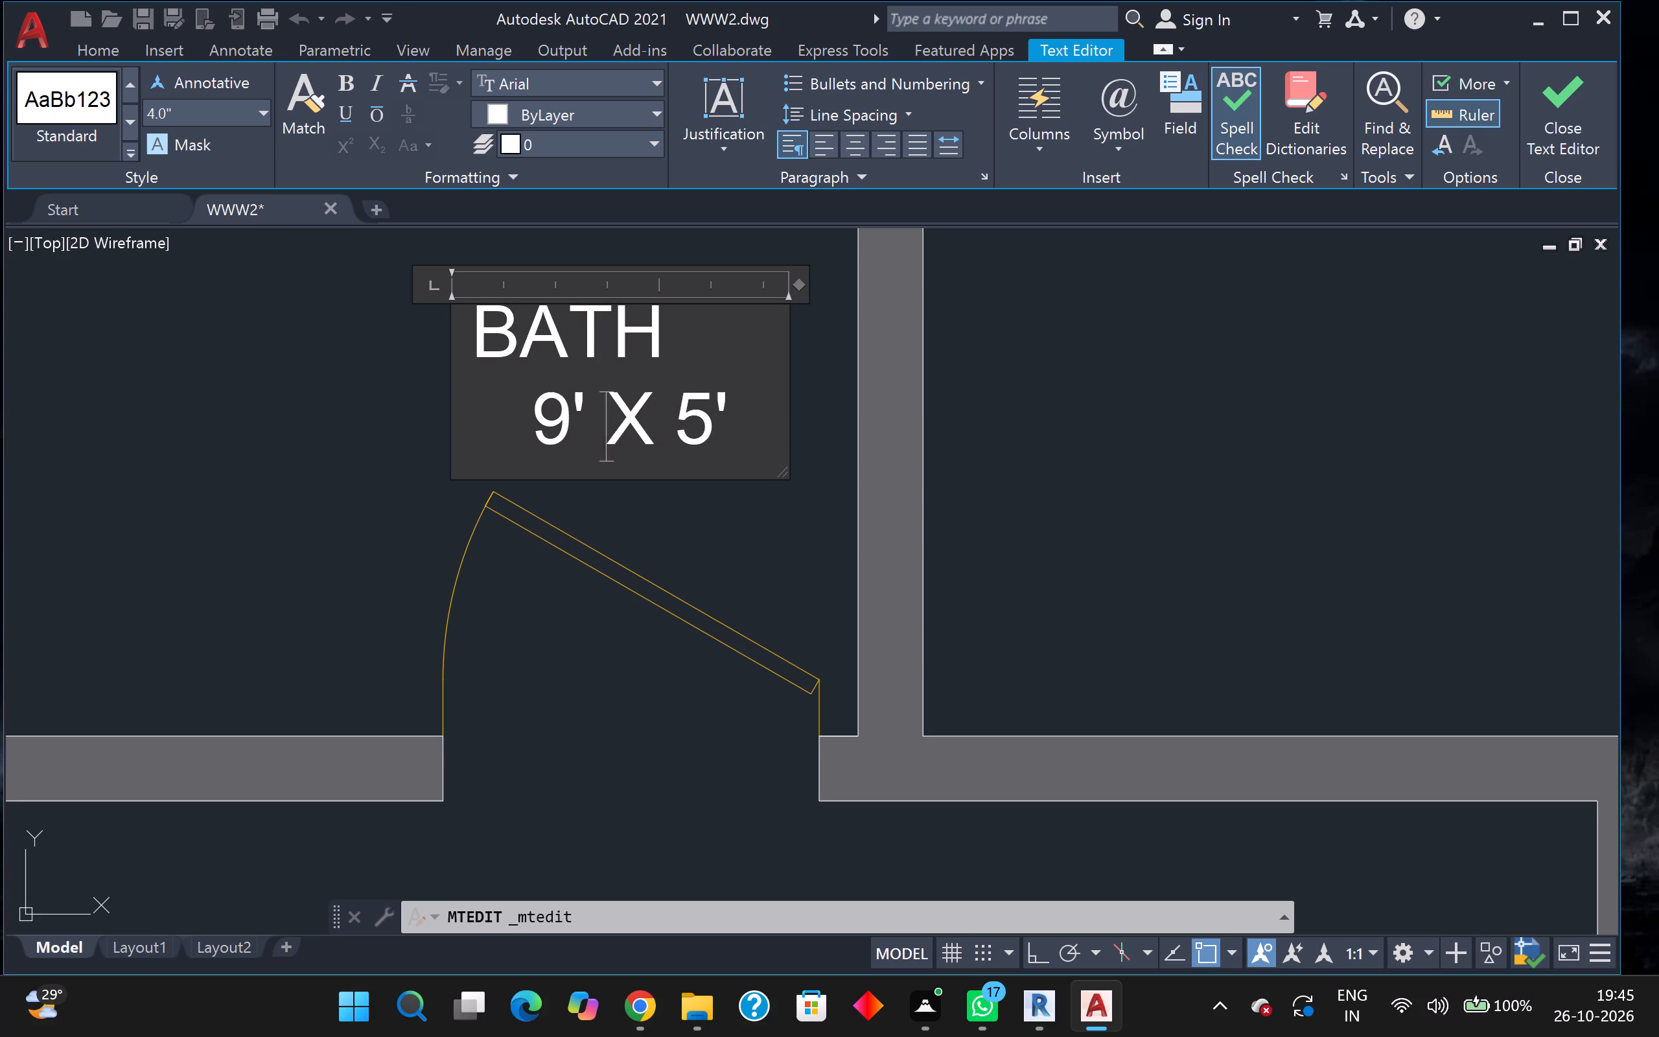
key("BackSpace")
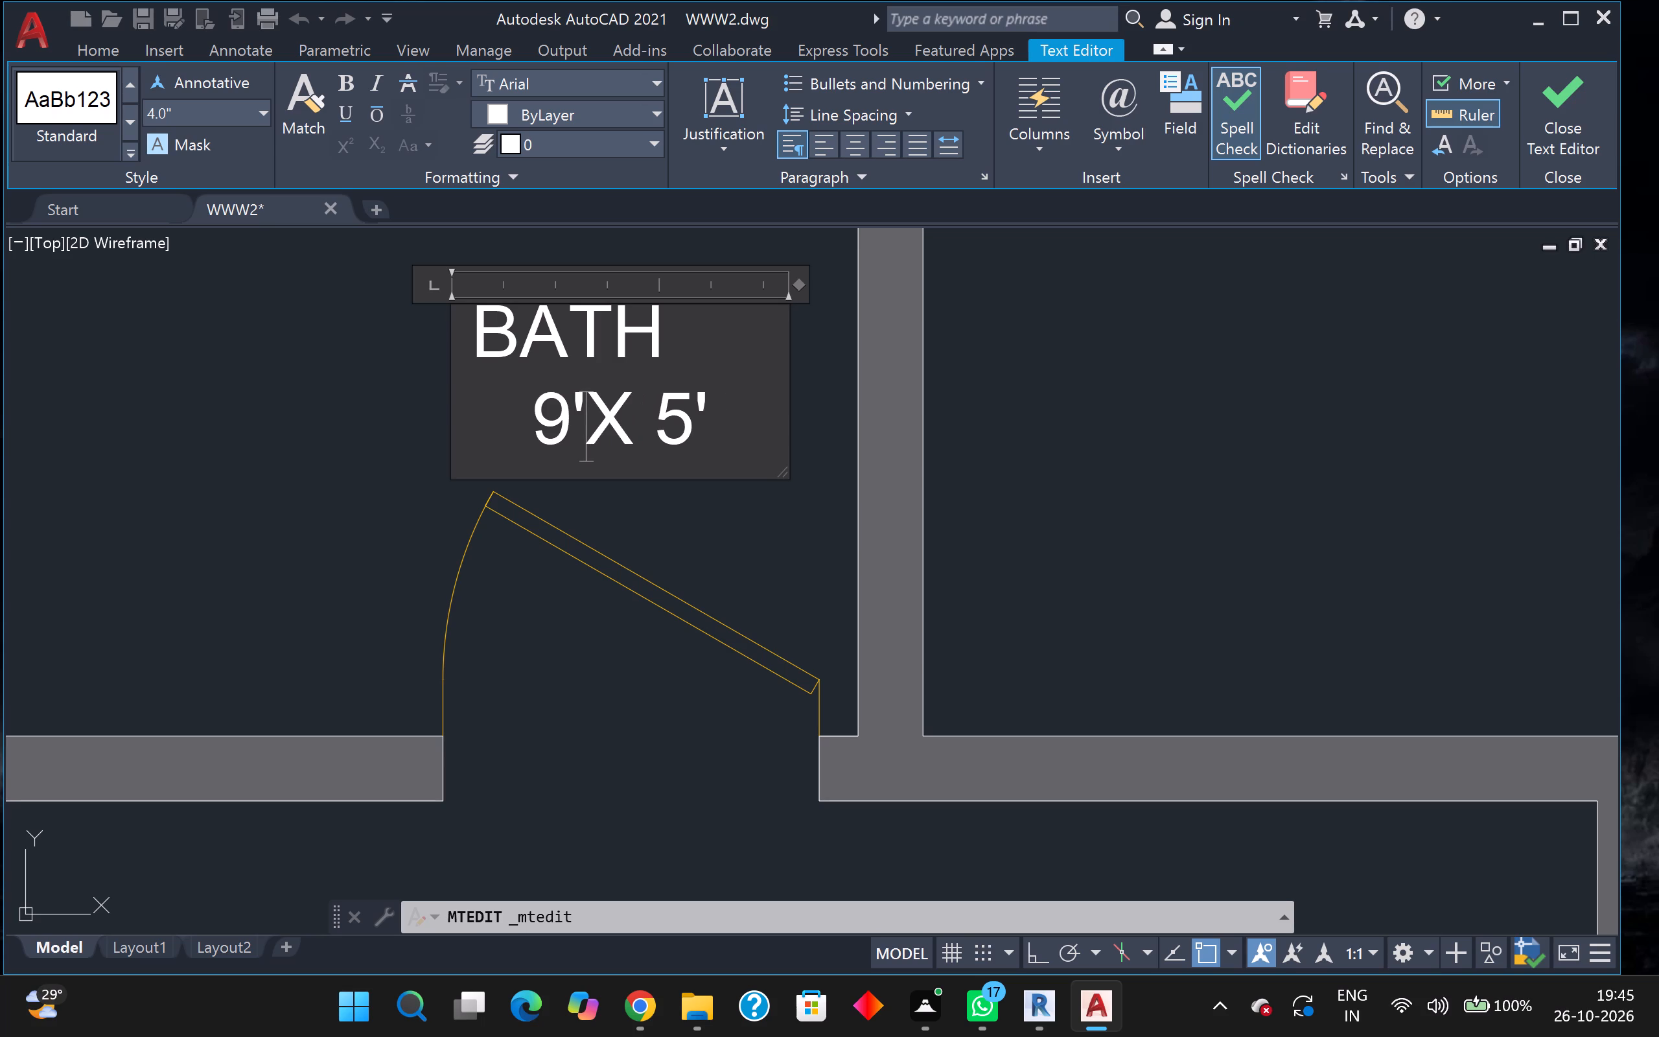
key("6")
key("shift+quotedbl")
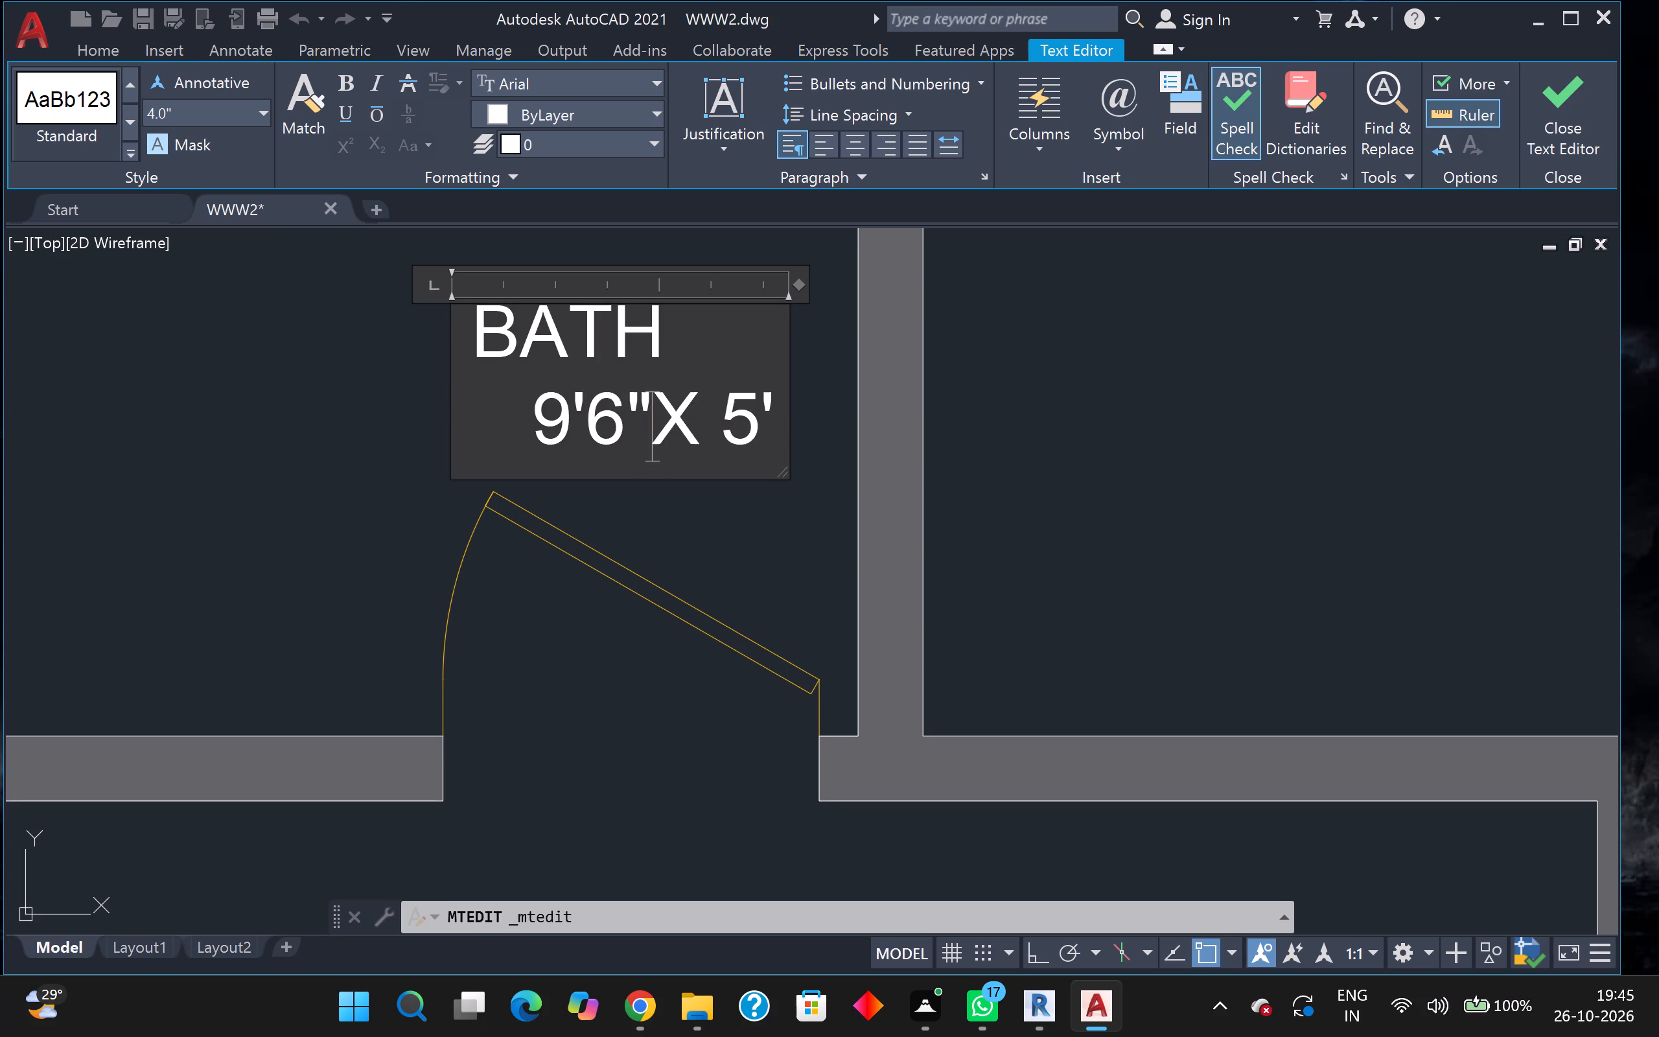
Change the second dimension of the upper corner bathroom's label to 4'5" and finish the text.
left_click(750, 432)
key("BackSpace")
key("BackSpace")
key("4")
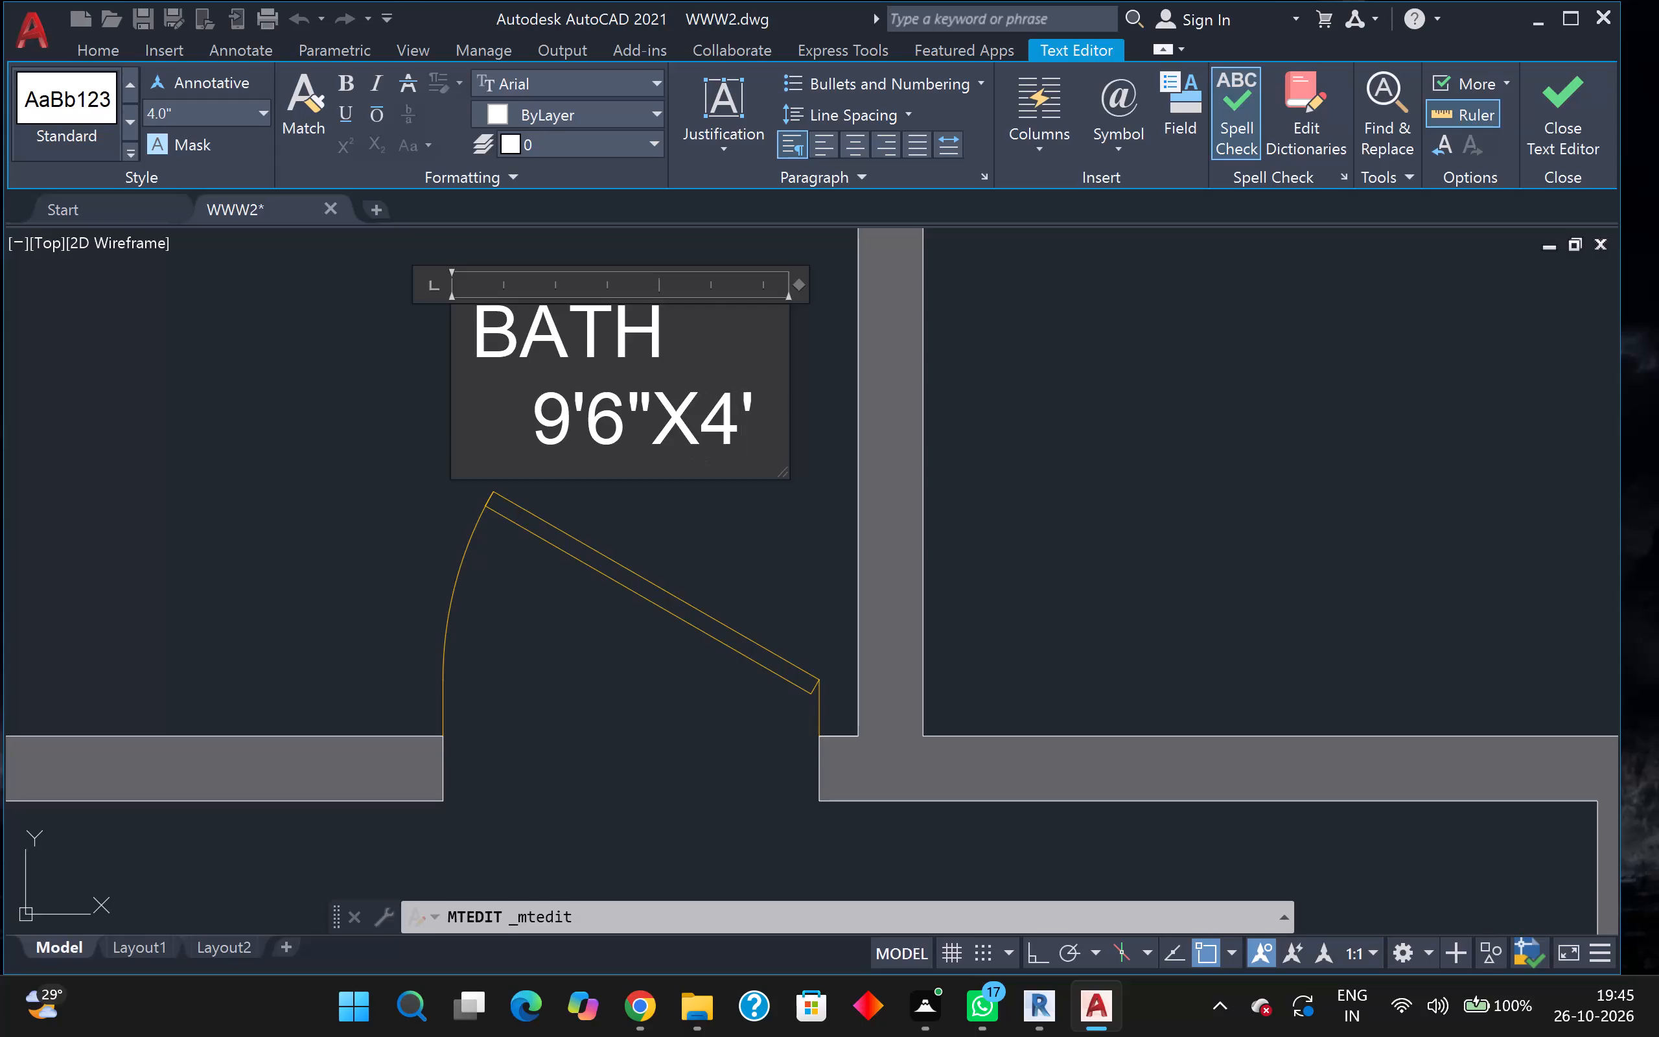
key("apostrophe")
key("5")
key("apostrophe")
scroll(734, 463, "down", 1)
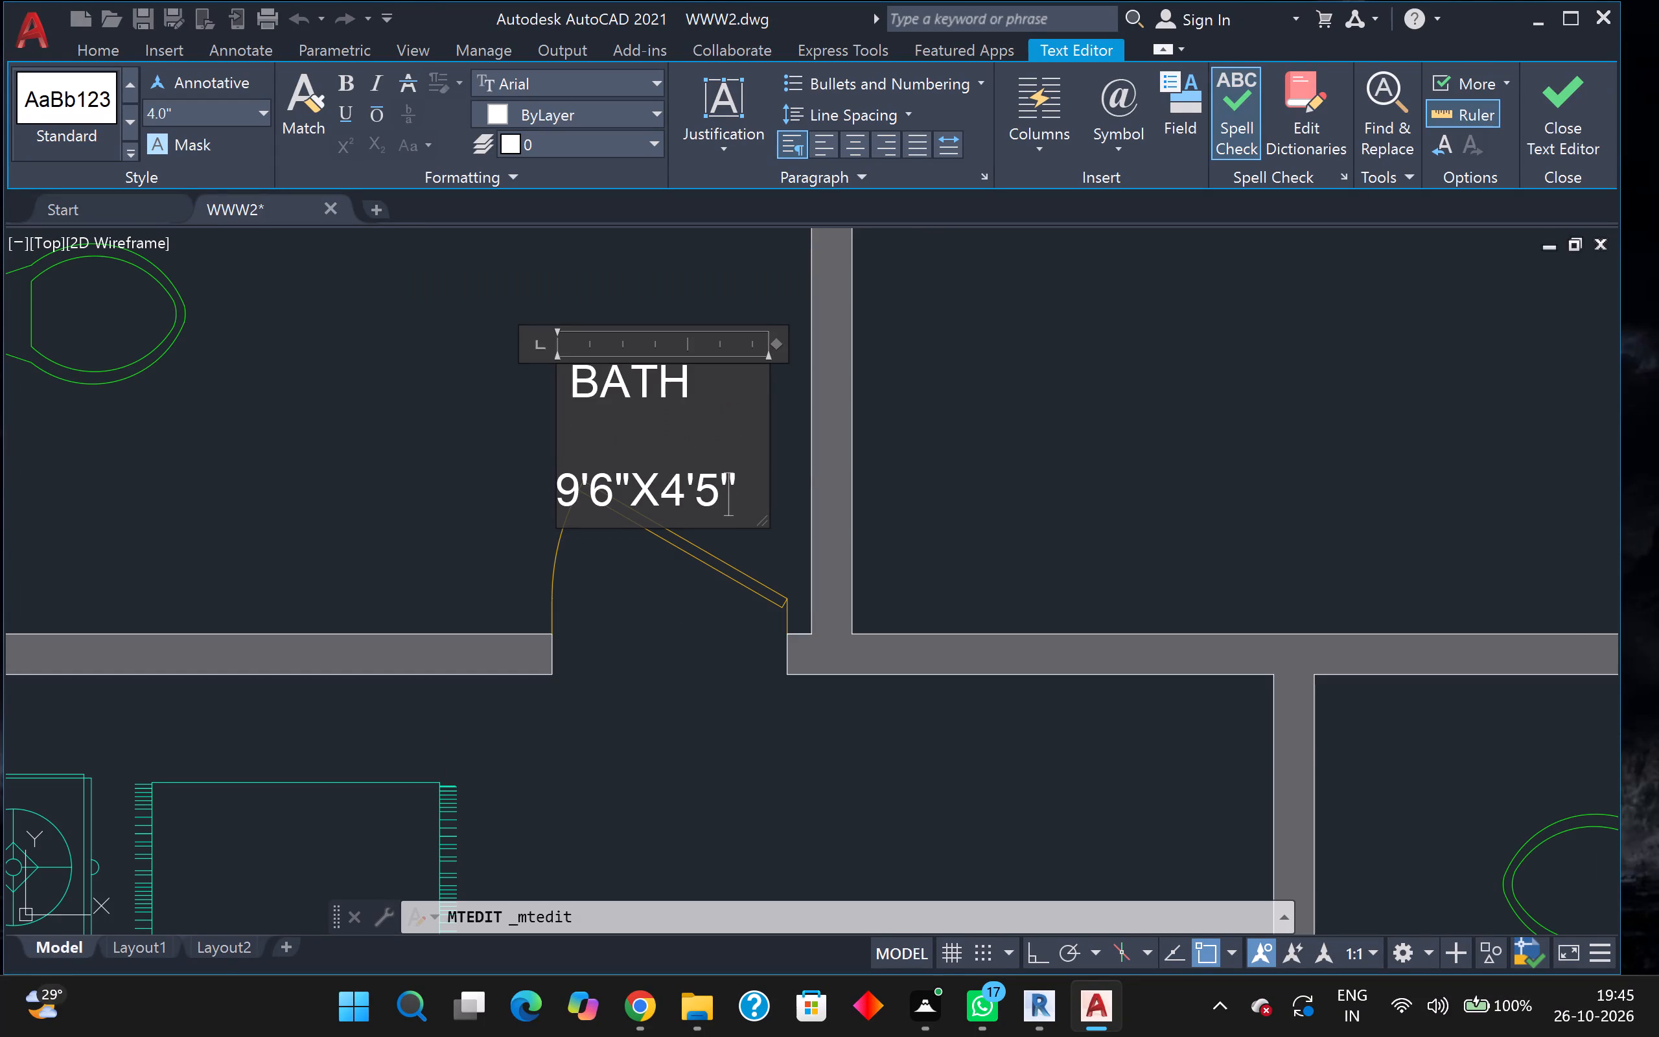
left_click(541, 467)
Move the BATH 9'6"X4'5" label up toward the toilet so it clears the door swing.
scroll(562, 460, "down", 1)
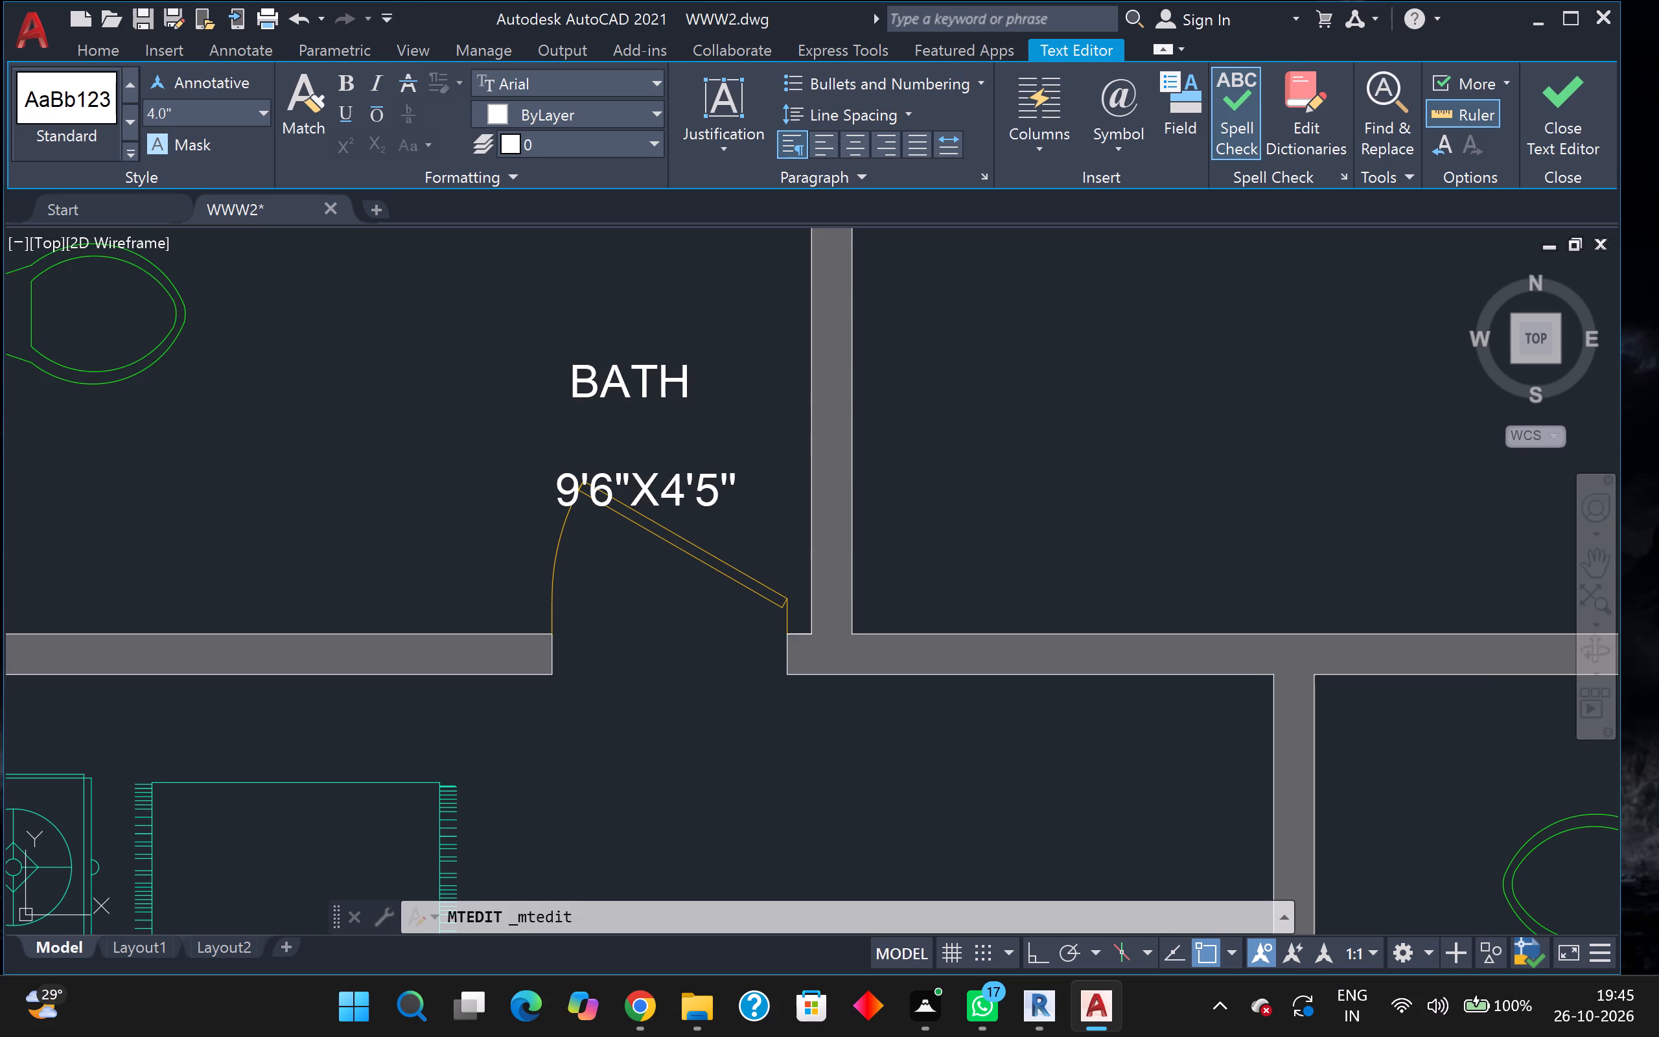
left_click(608, 407)
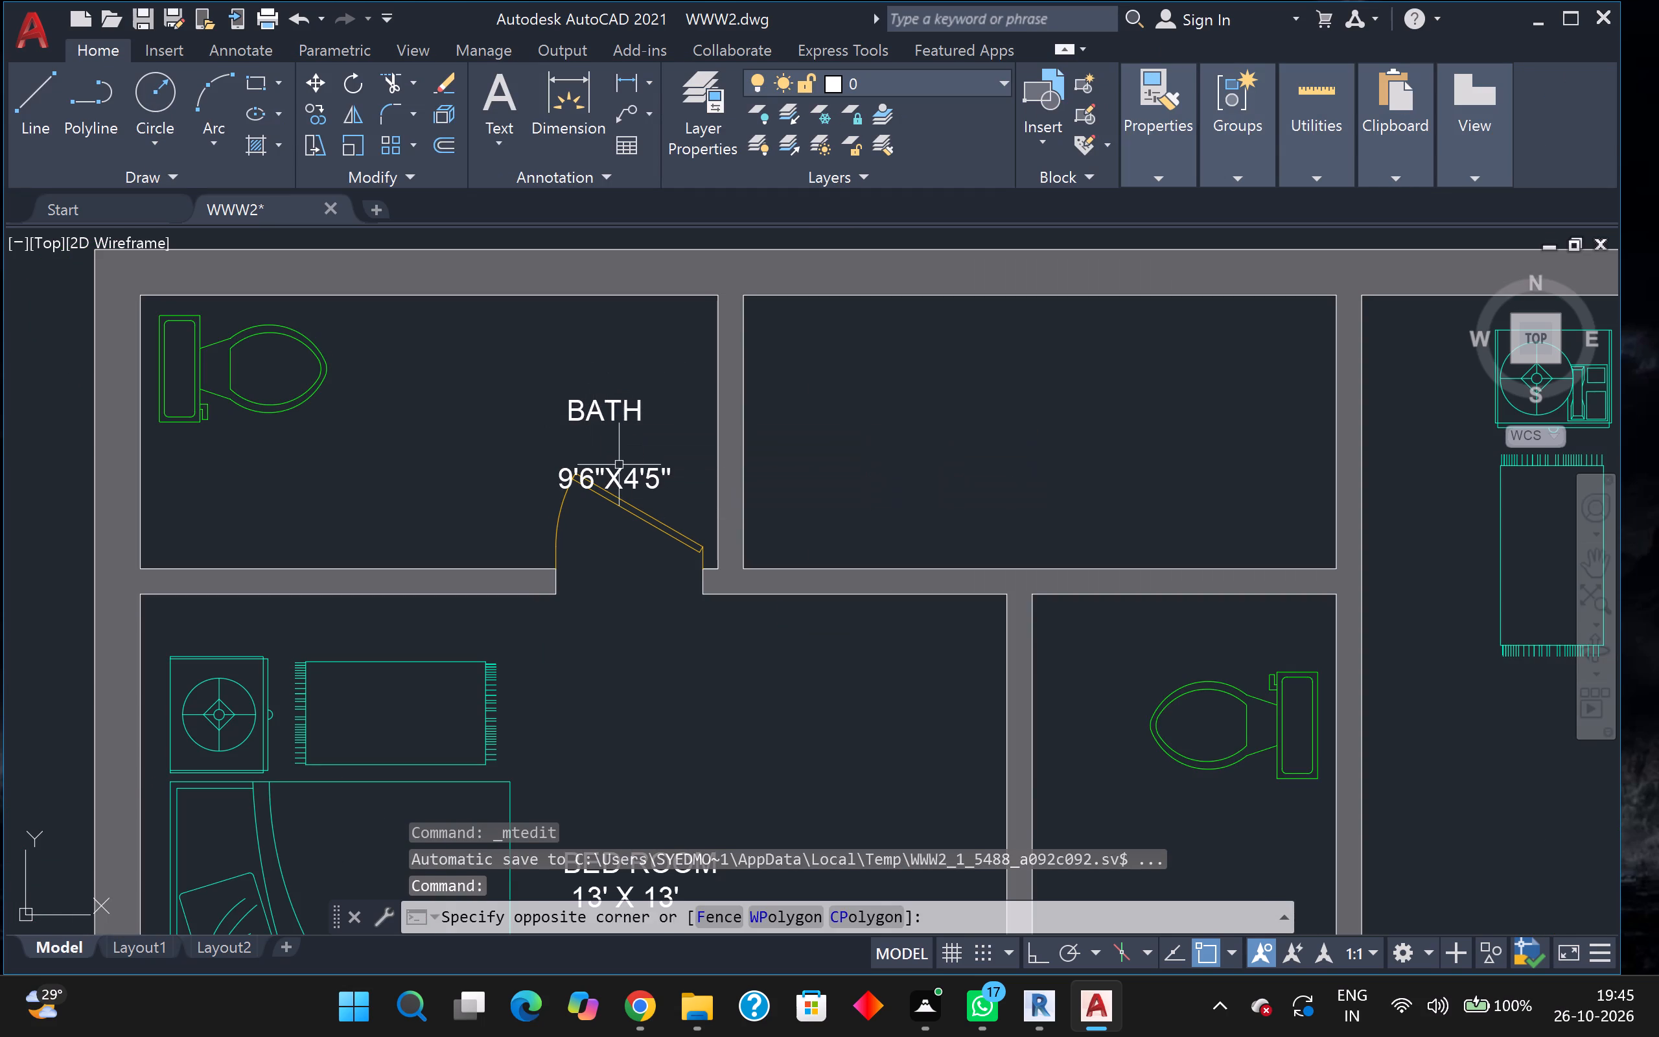
left_click(619, 465)
left_click(631, 482)
key("m")
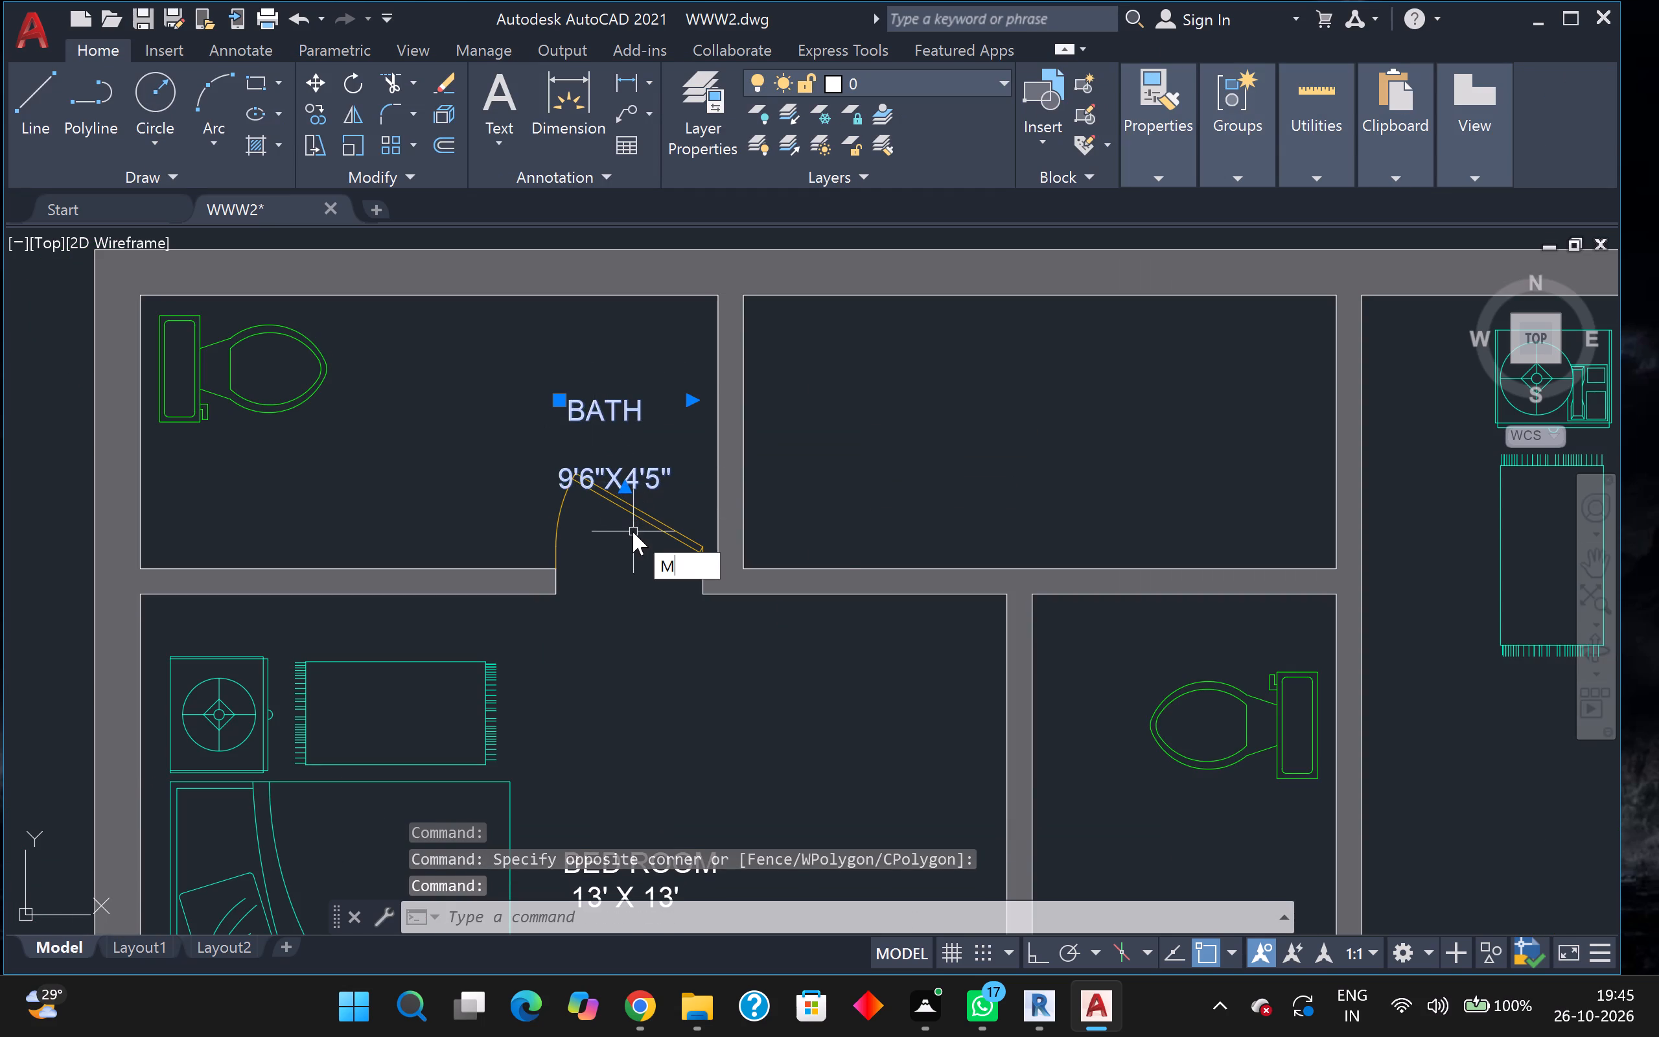
key("Return")
left_click_drag(623, 480, 614, 478)
left_click(537, 446)
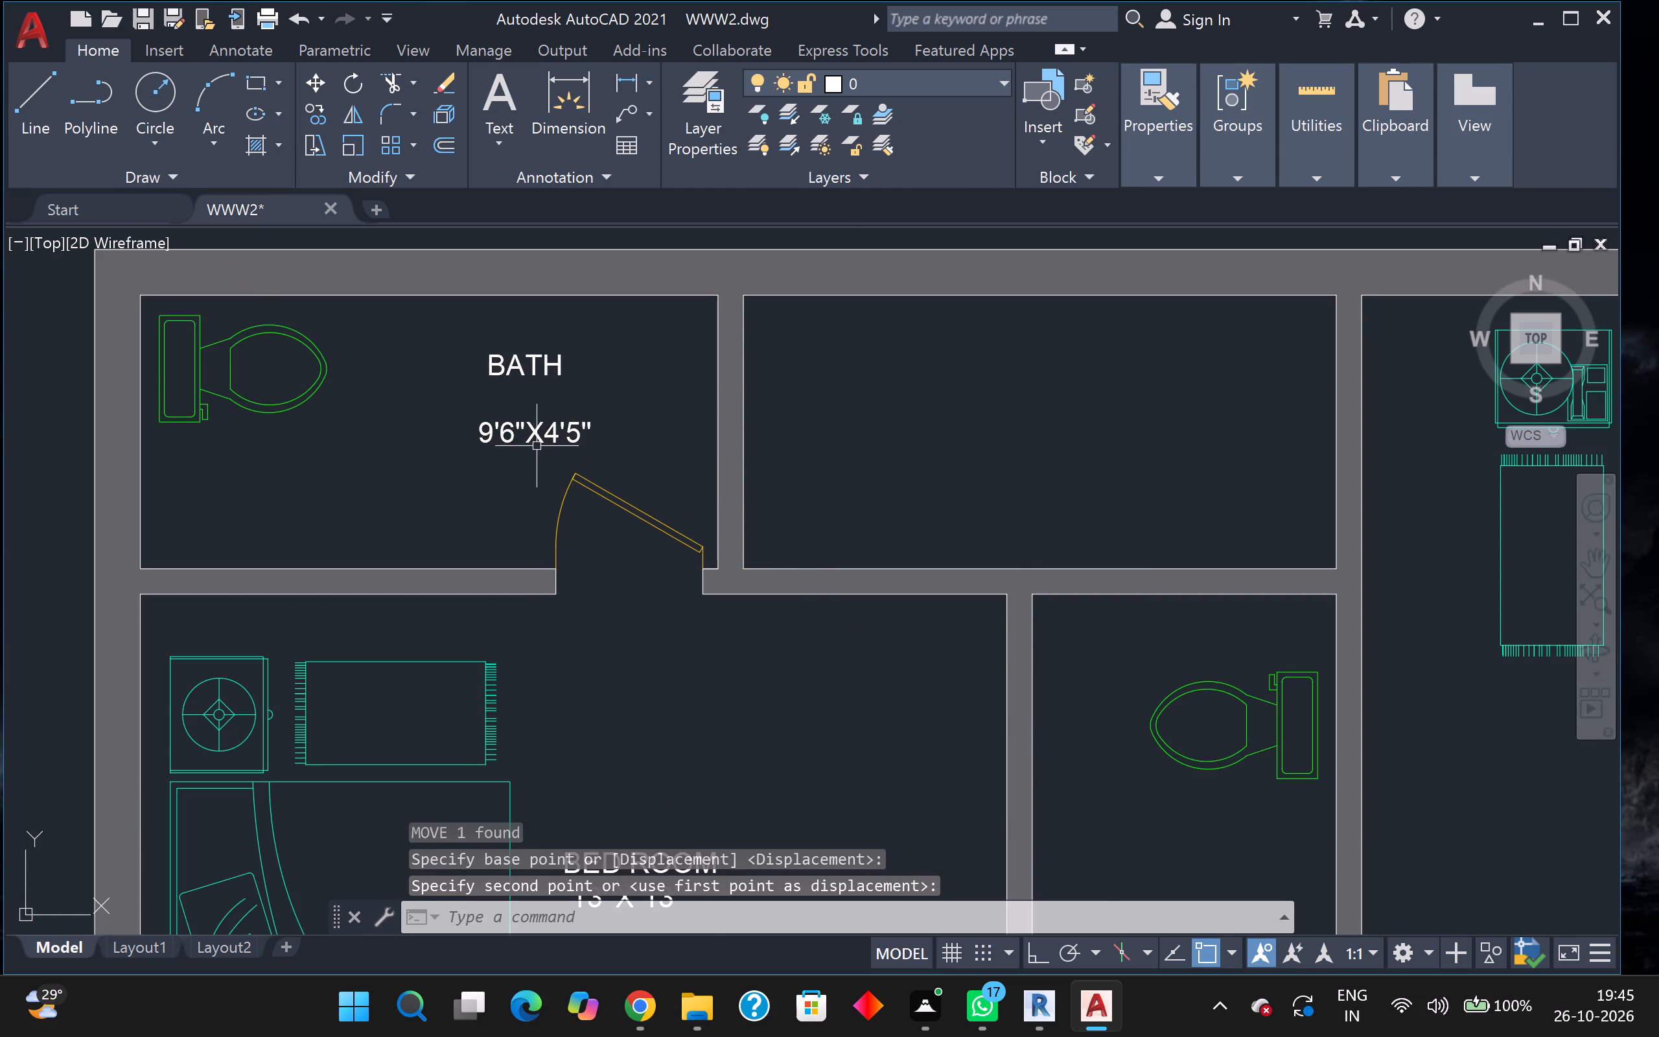
scroll(559, 431, "down", 2)
middle_click_drag(691, 404, 629, 382)
key("Escape")
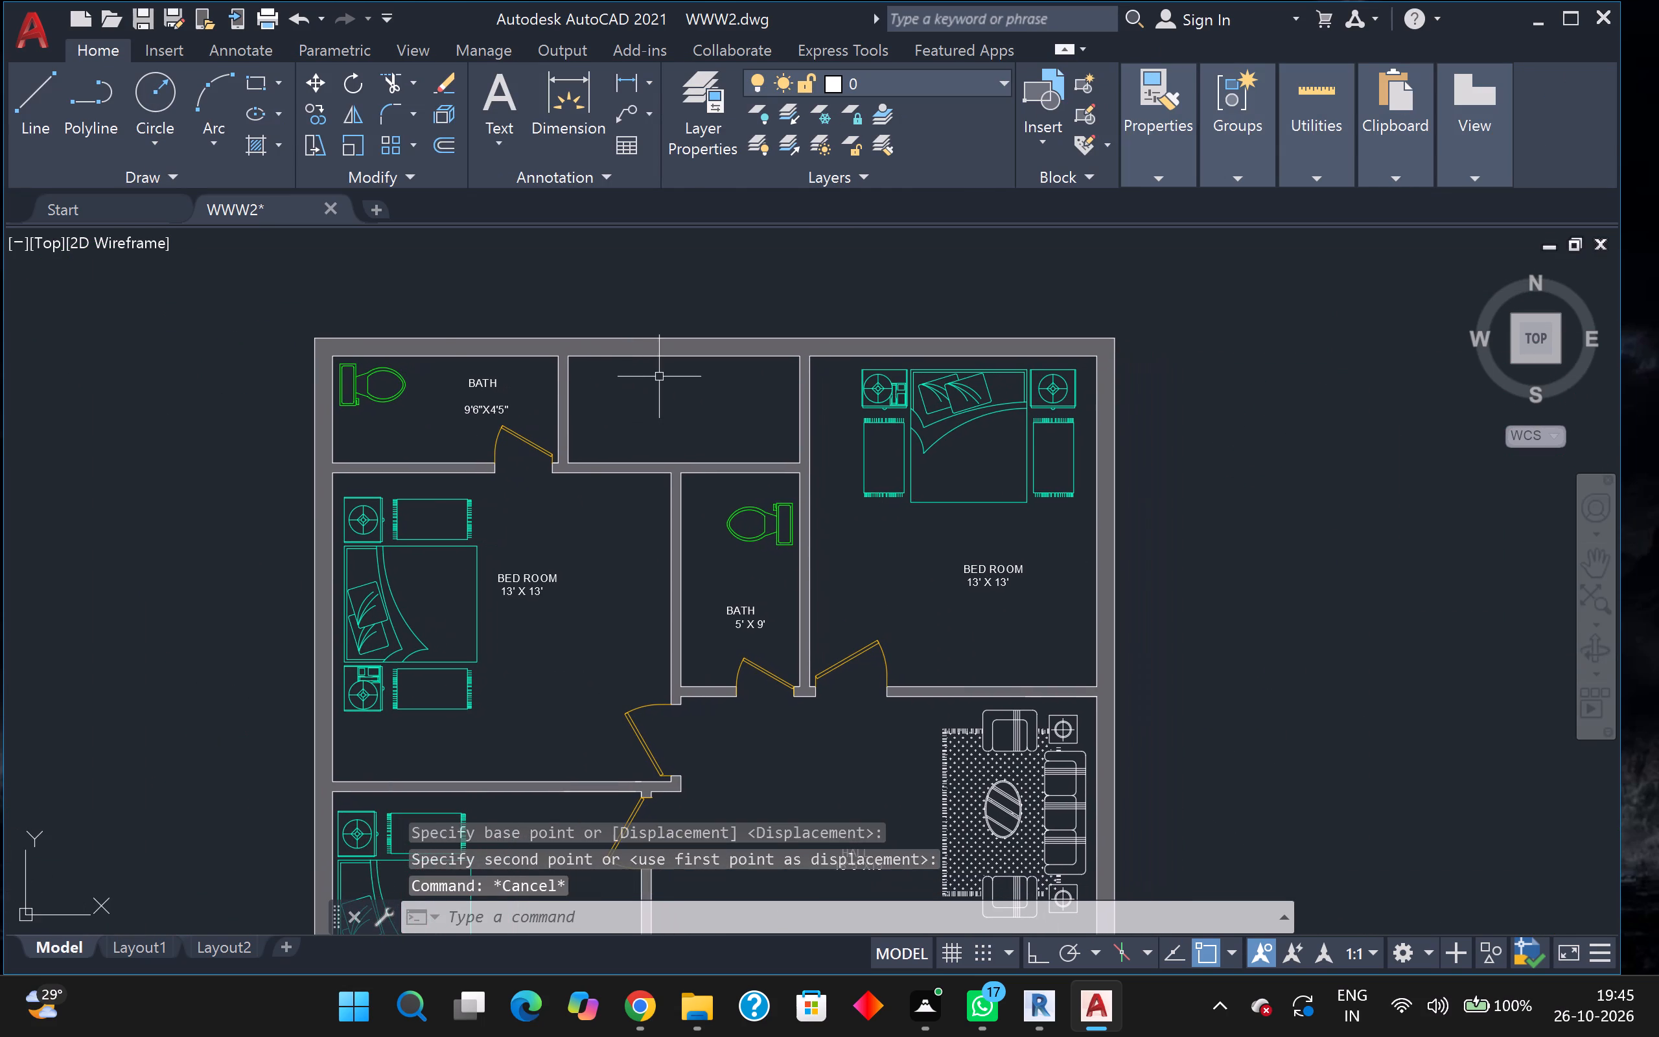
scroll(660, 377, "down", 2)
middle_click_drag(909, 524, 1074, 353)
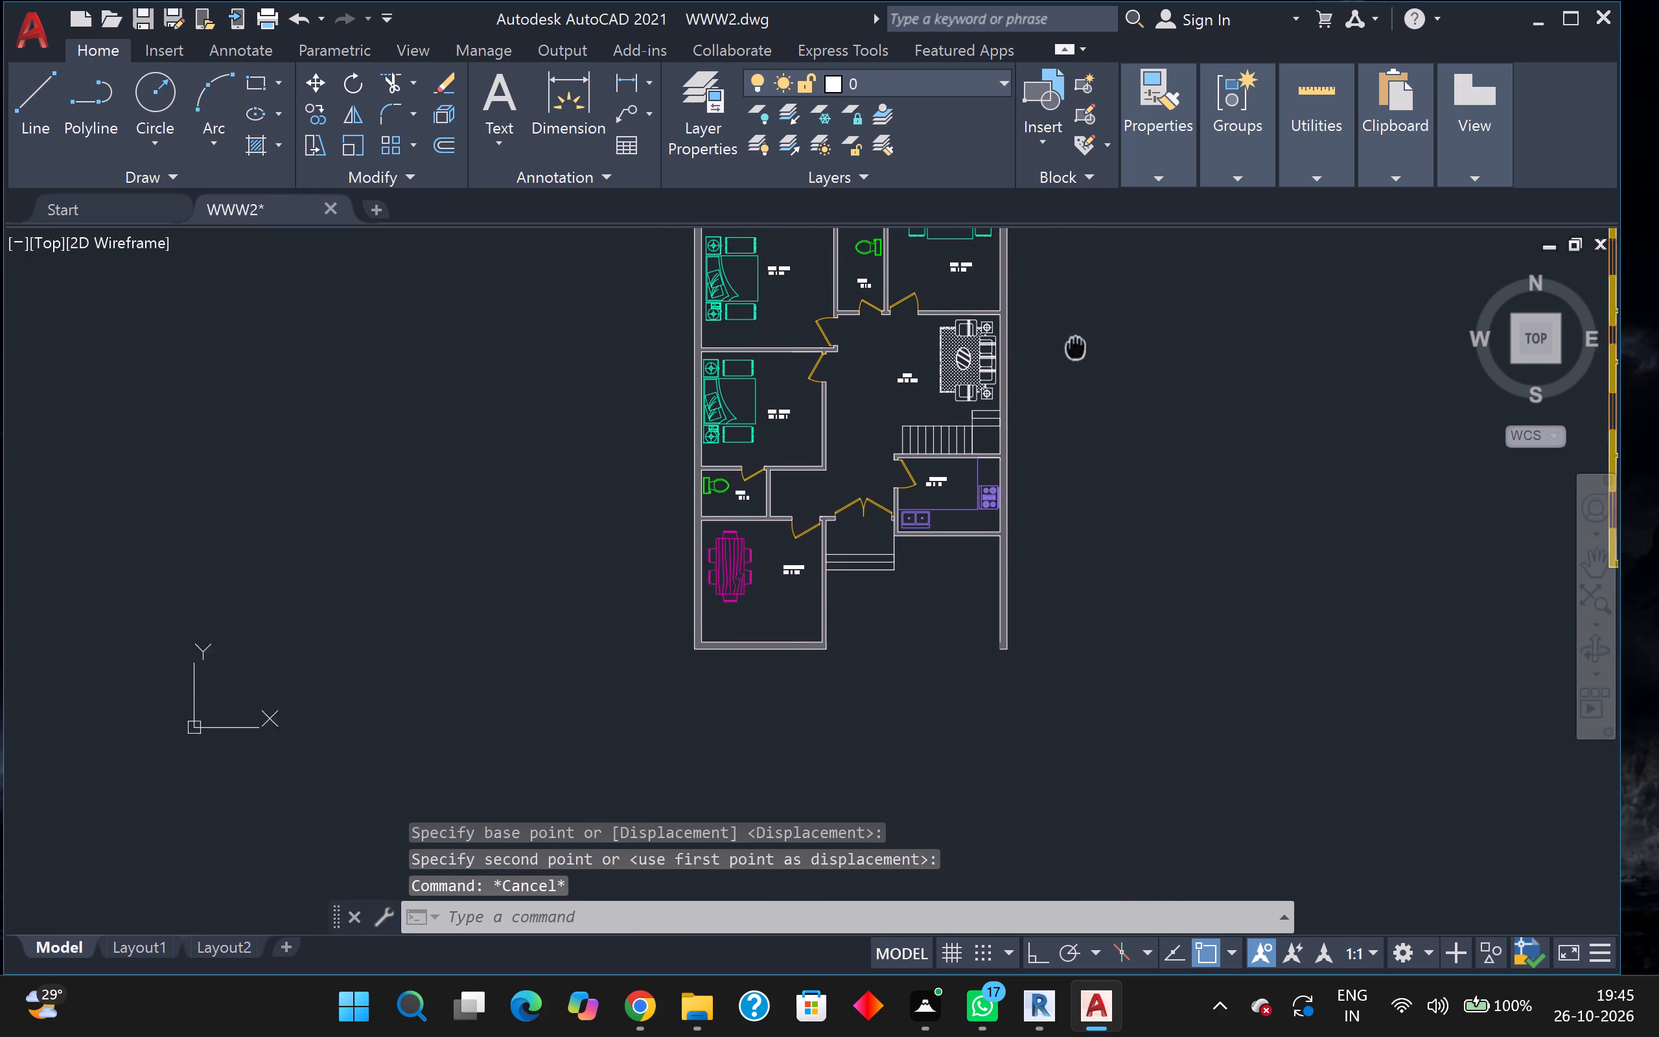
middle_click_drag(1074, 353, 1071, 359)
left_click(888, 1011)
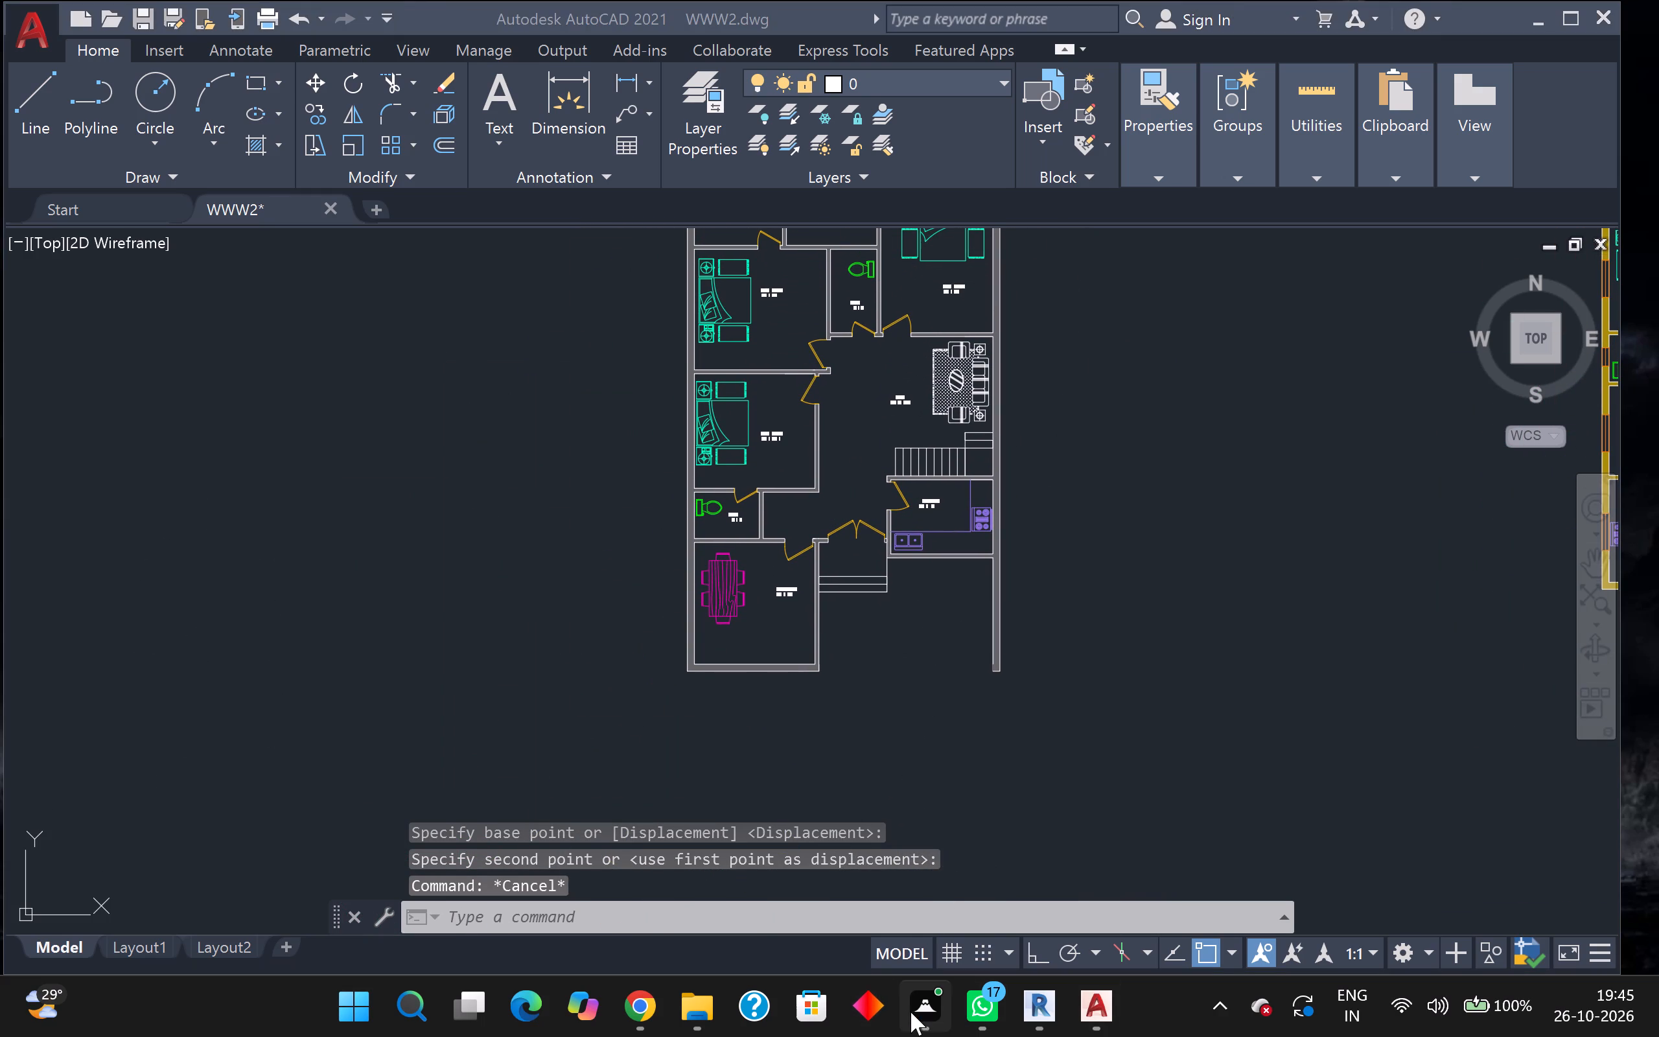
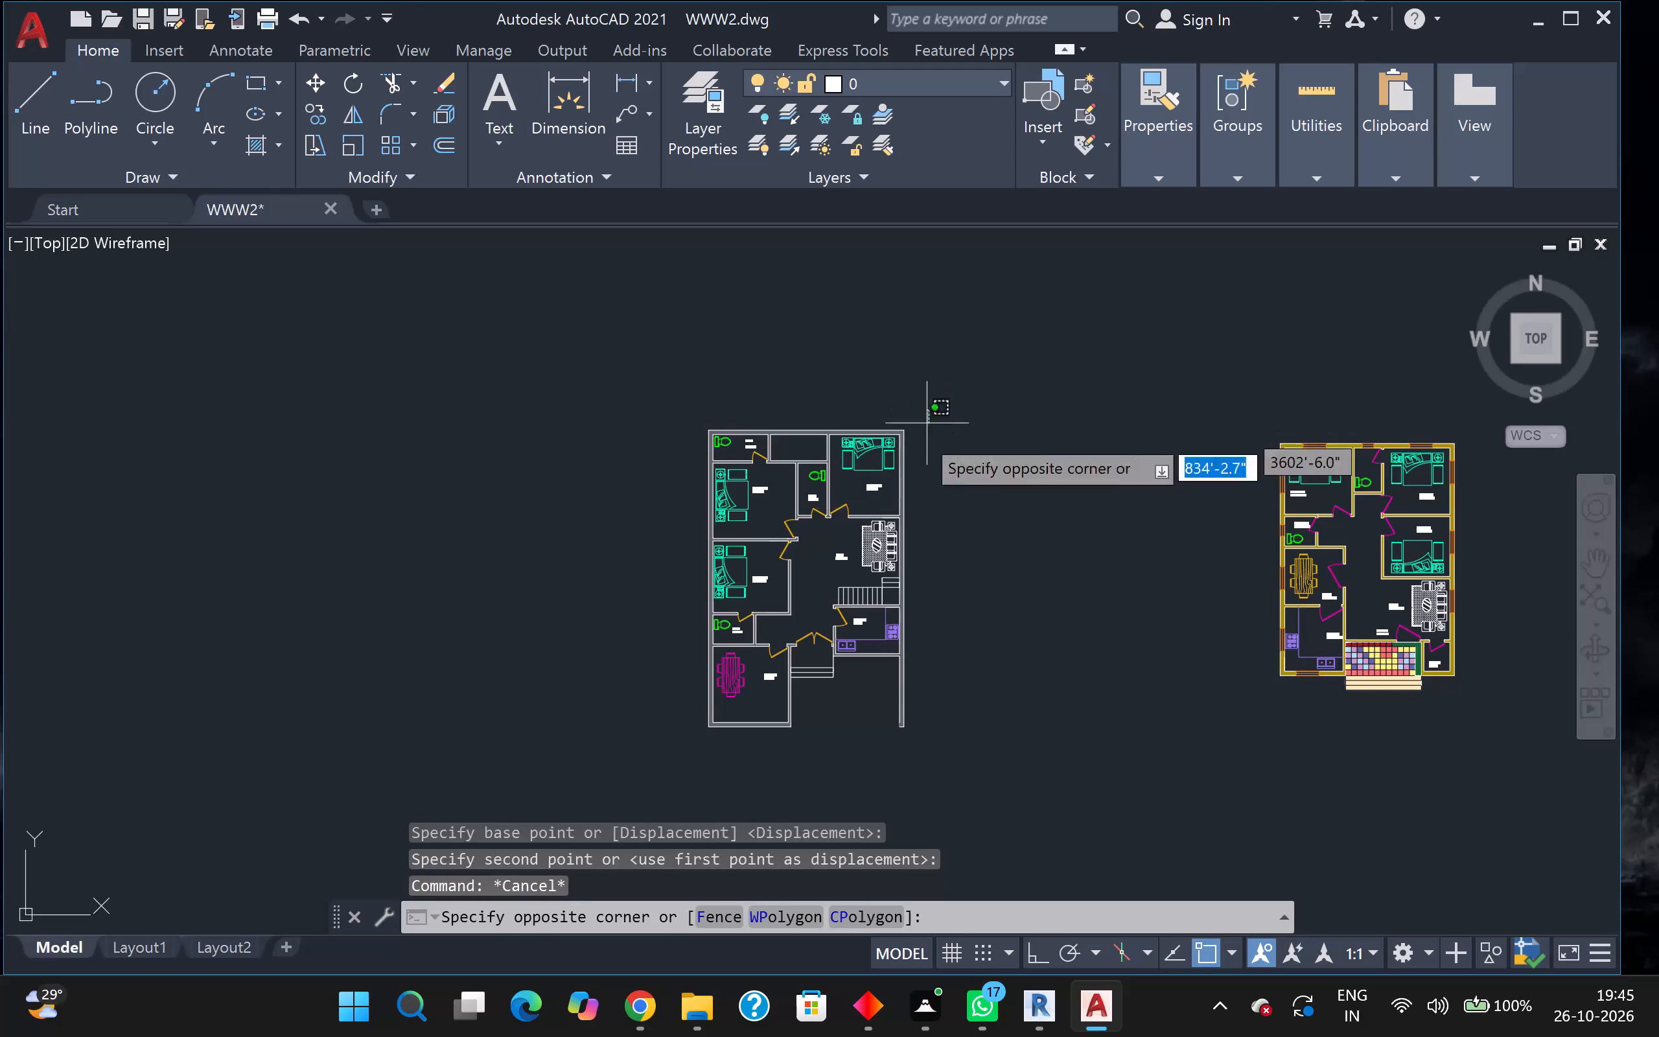
Select the whole grey-walled floor plan, without the yellow-walled one, and copy it to the clipboard.
left_click(702, 777)
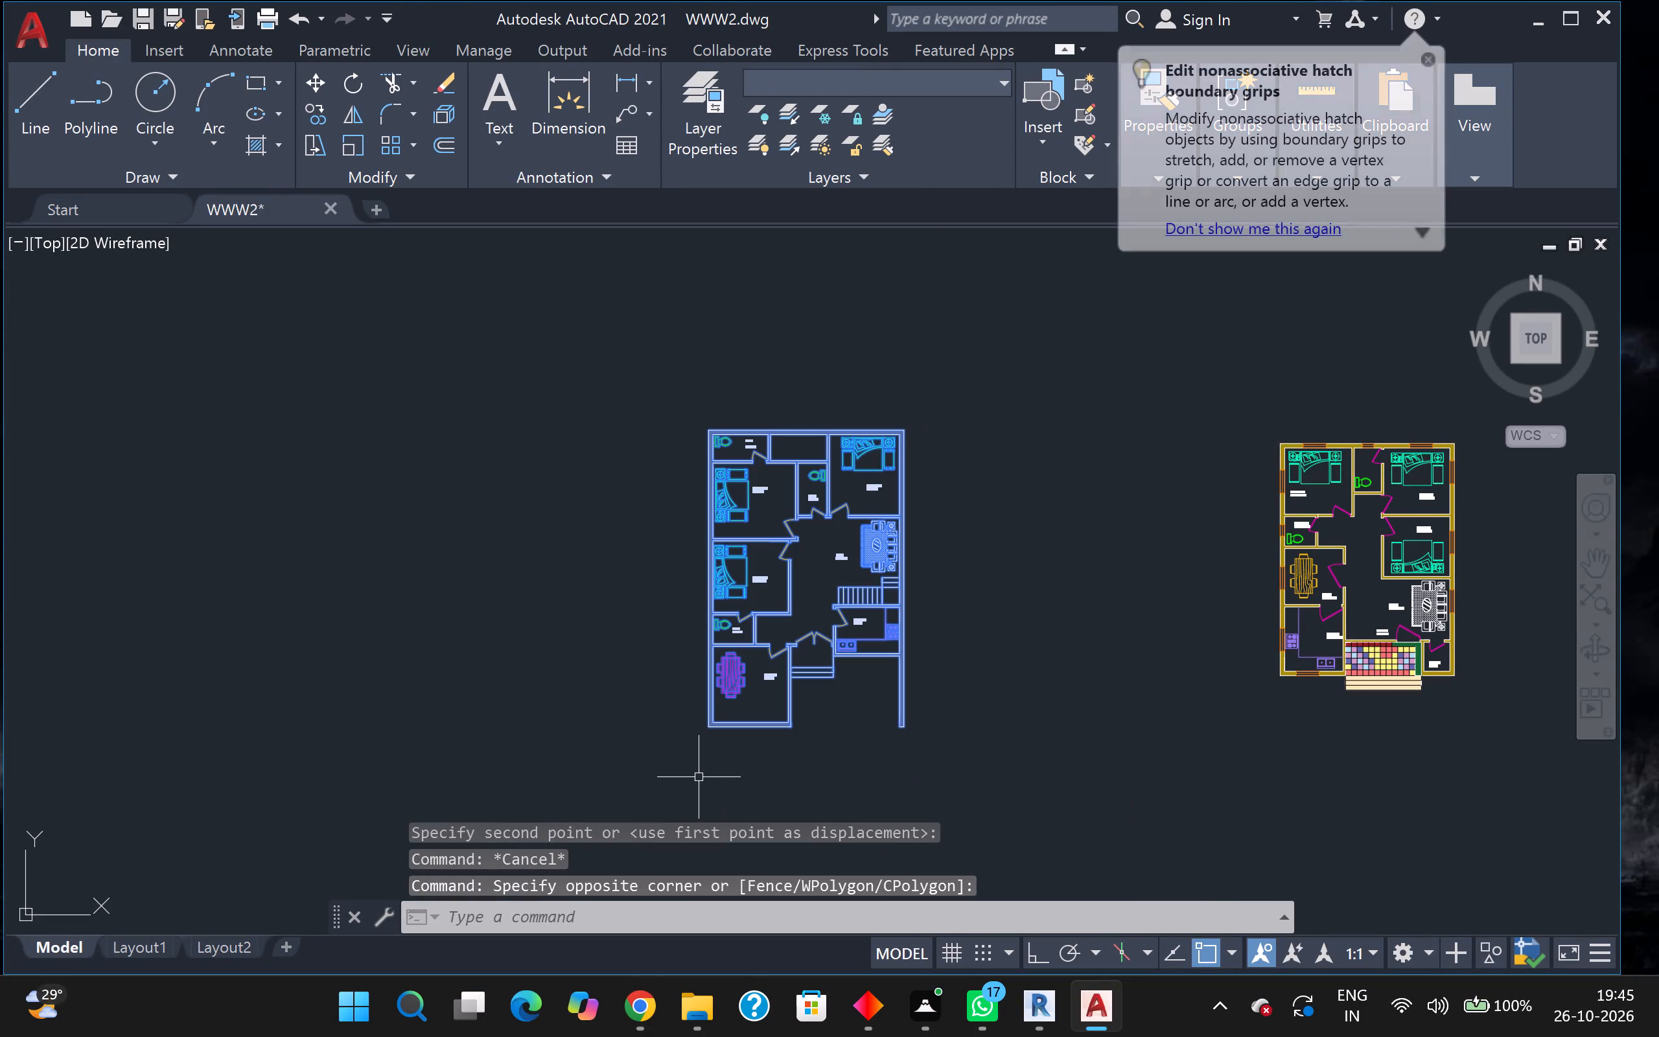
key("ctrl+c")
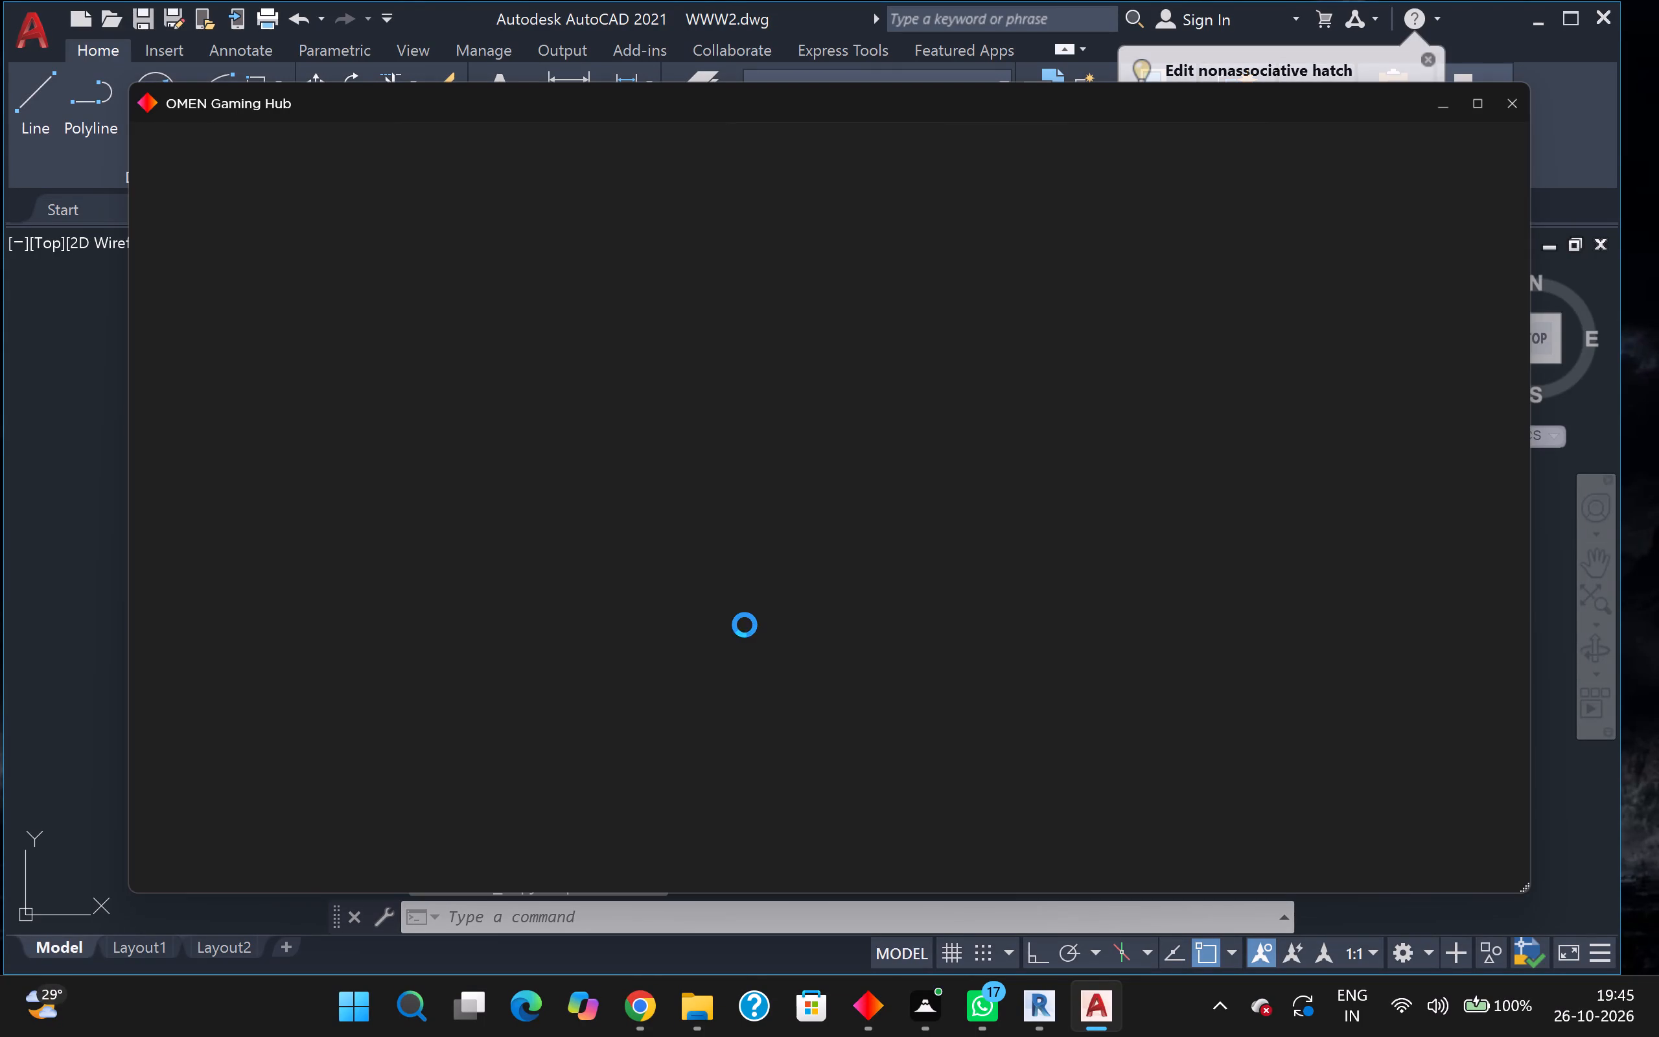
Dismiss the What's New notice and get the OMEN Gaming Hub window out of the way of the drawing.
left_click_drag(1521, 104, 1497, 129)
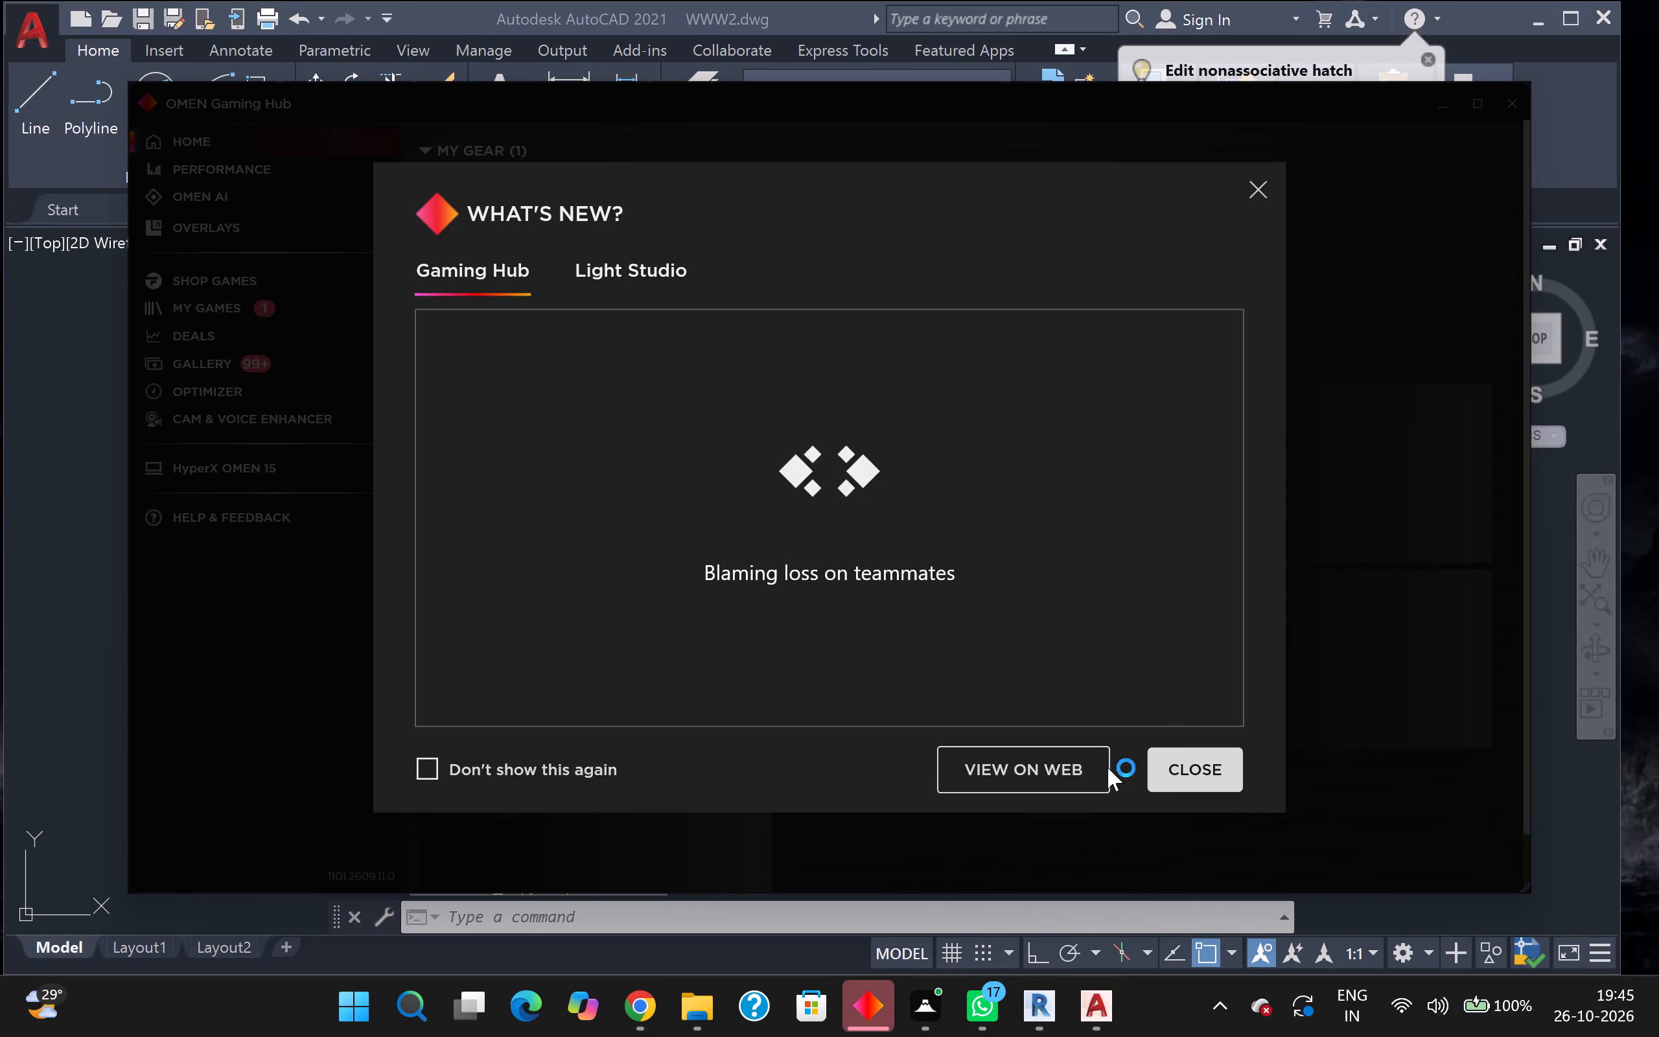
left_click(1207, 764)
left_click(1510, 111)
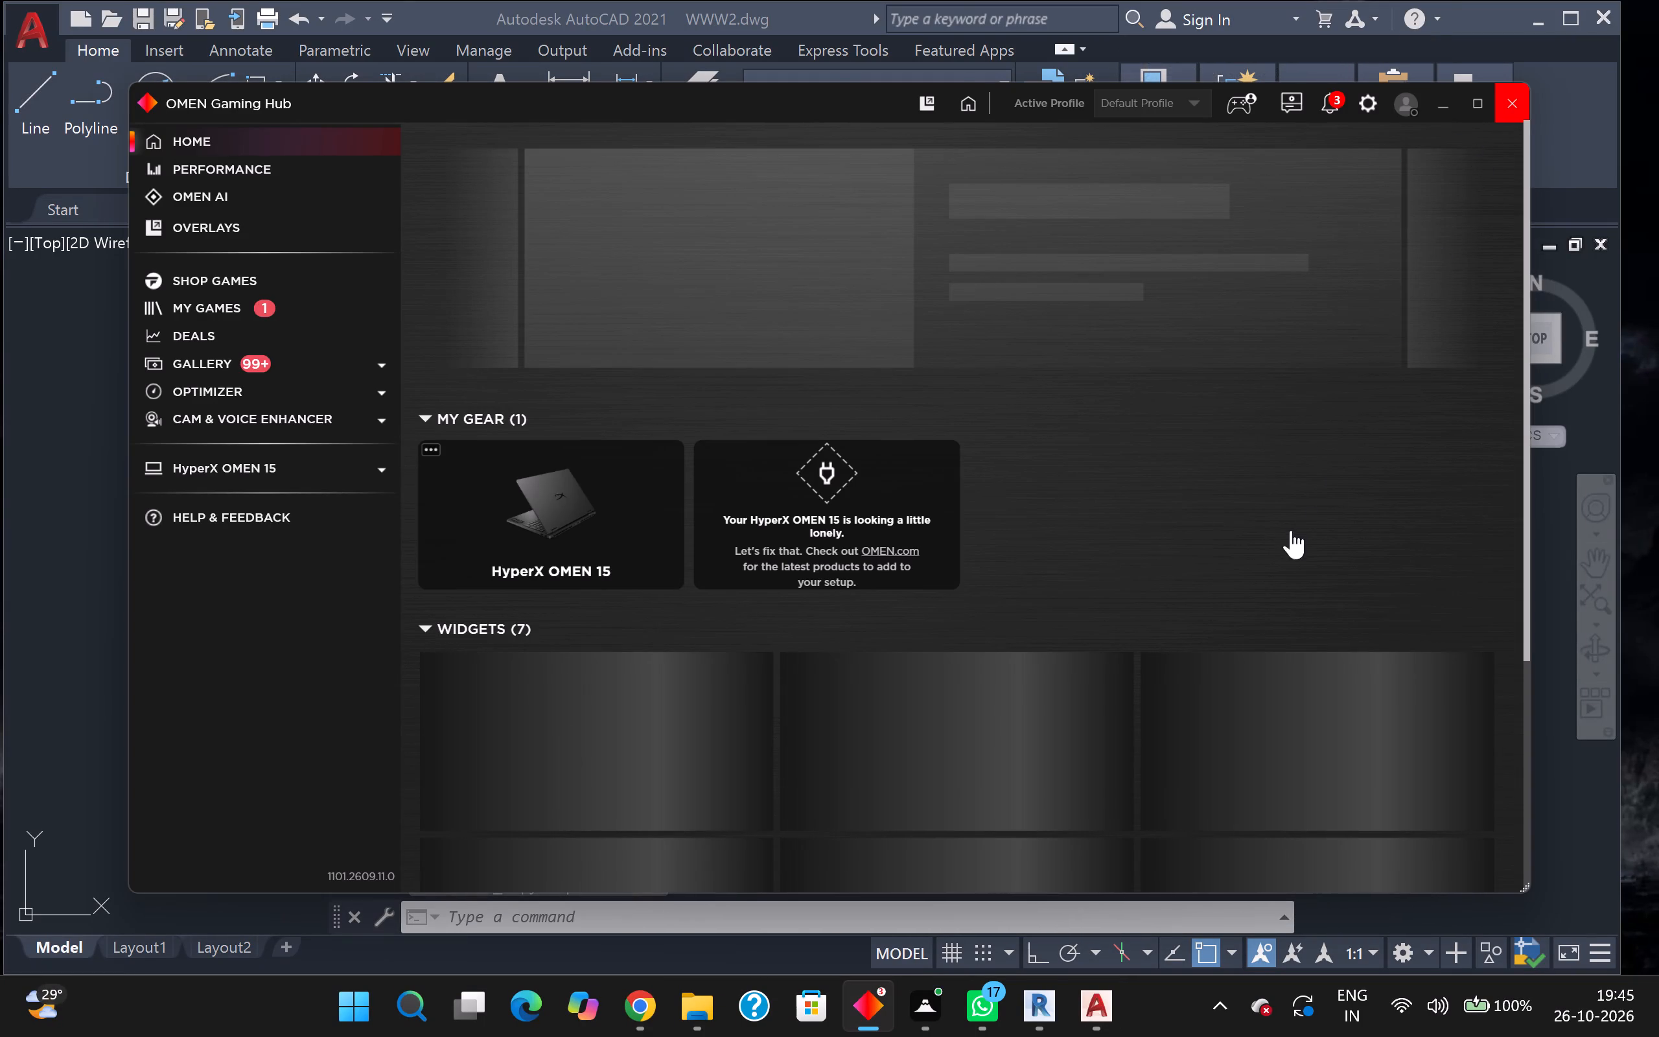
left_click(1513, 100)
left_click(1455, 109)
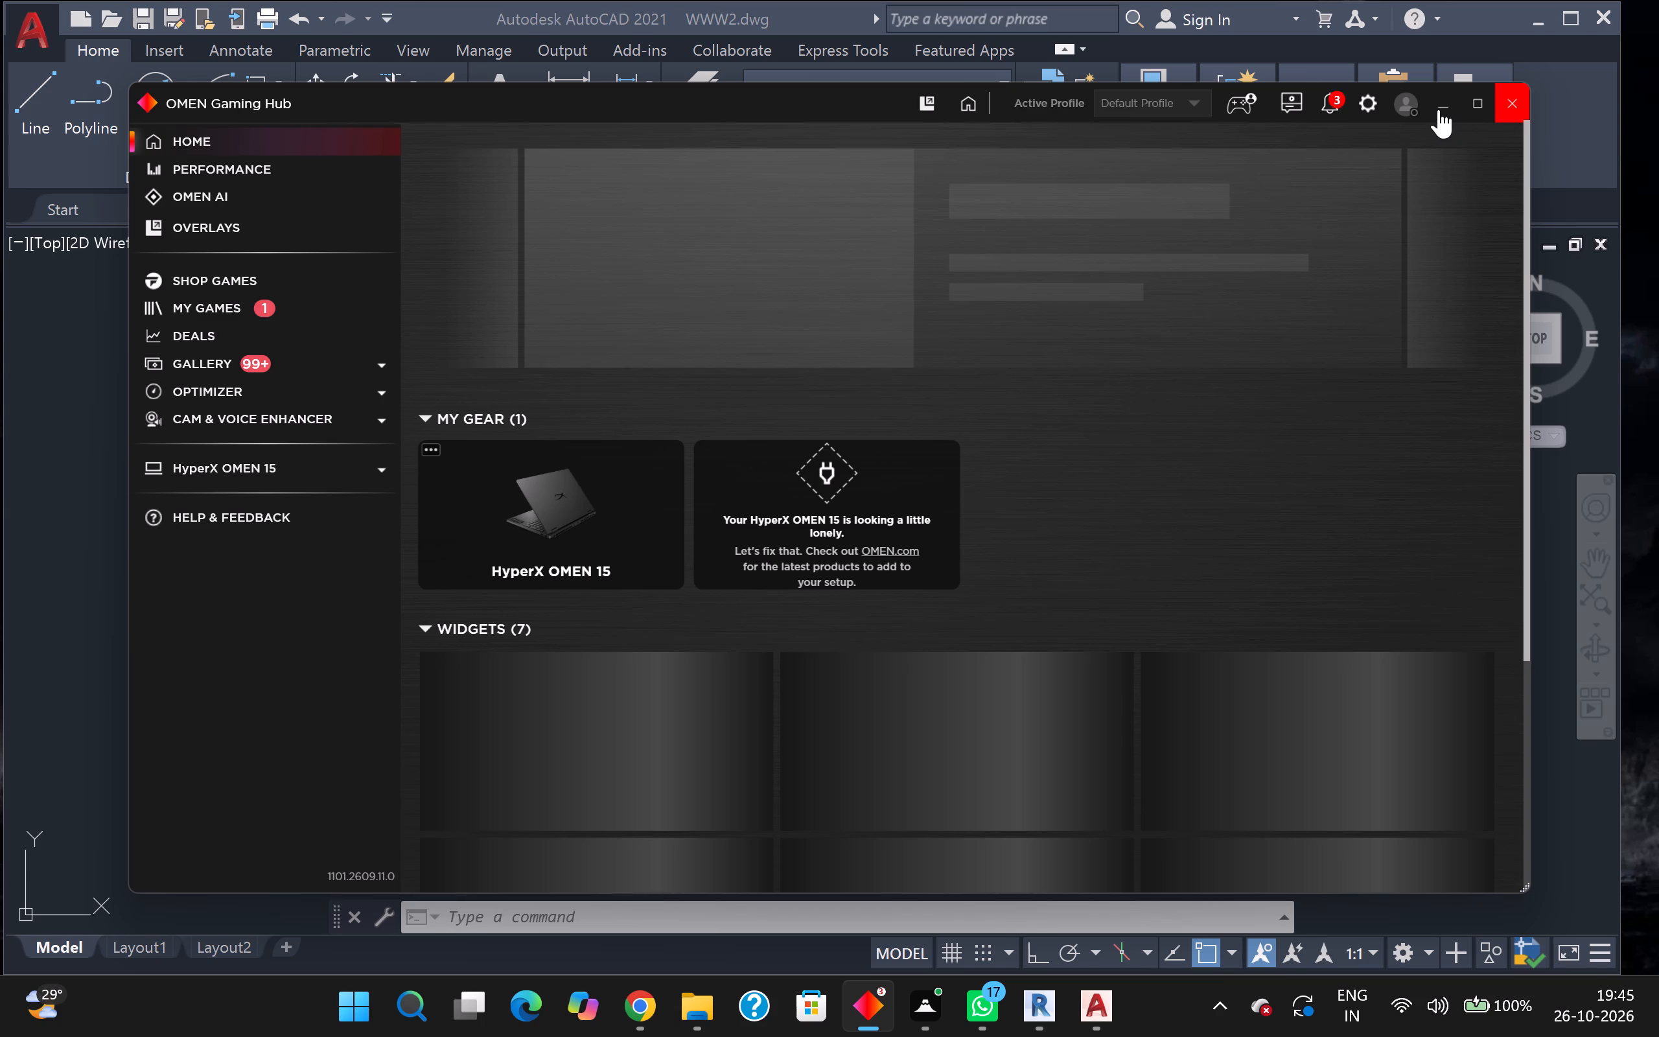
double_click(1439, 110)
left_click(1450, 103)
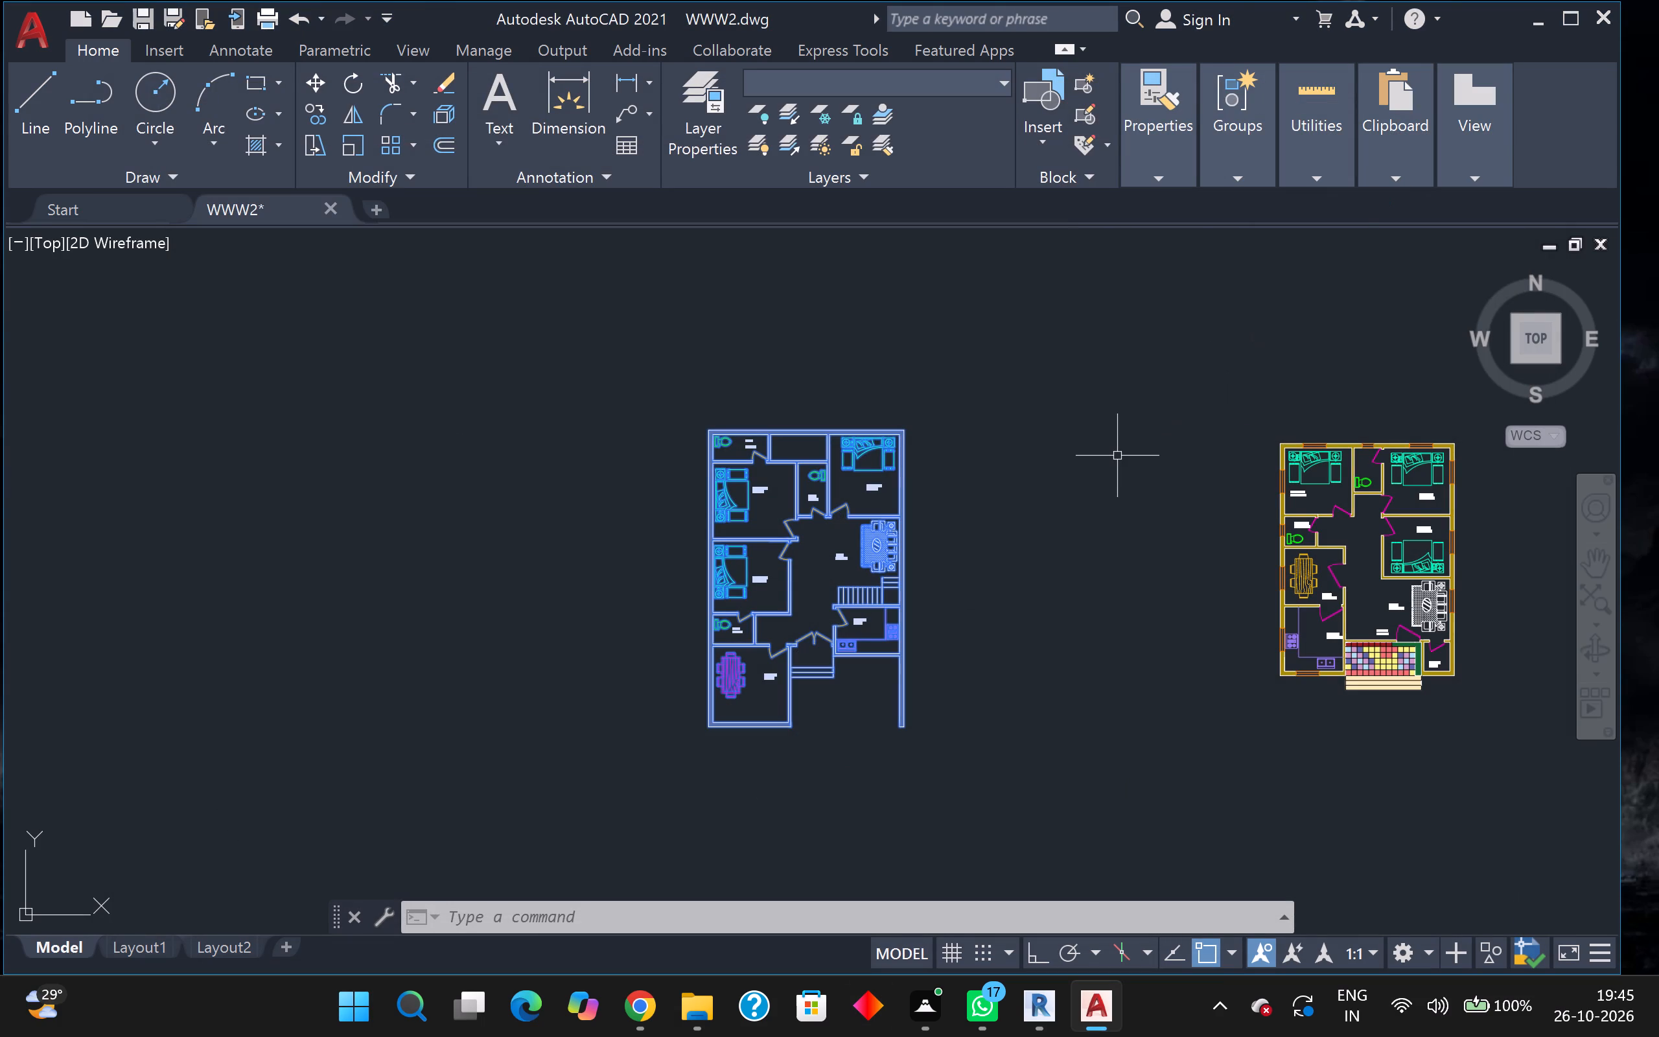
Copy the selected grey-walled floor plan to the clipboard again.
key("ctrl+c")
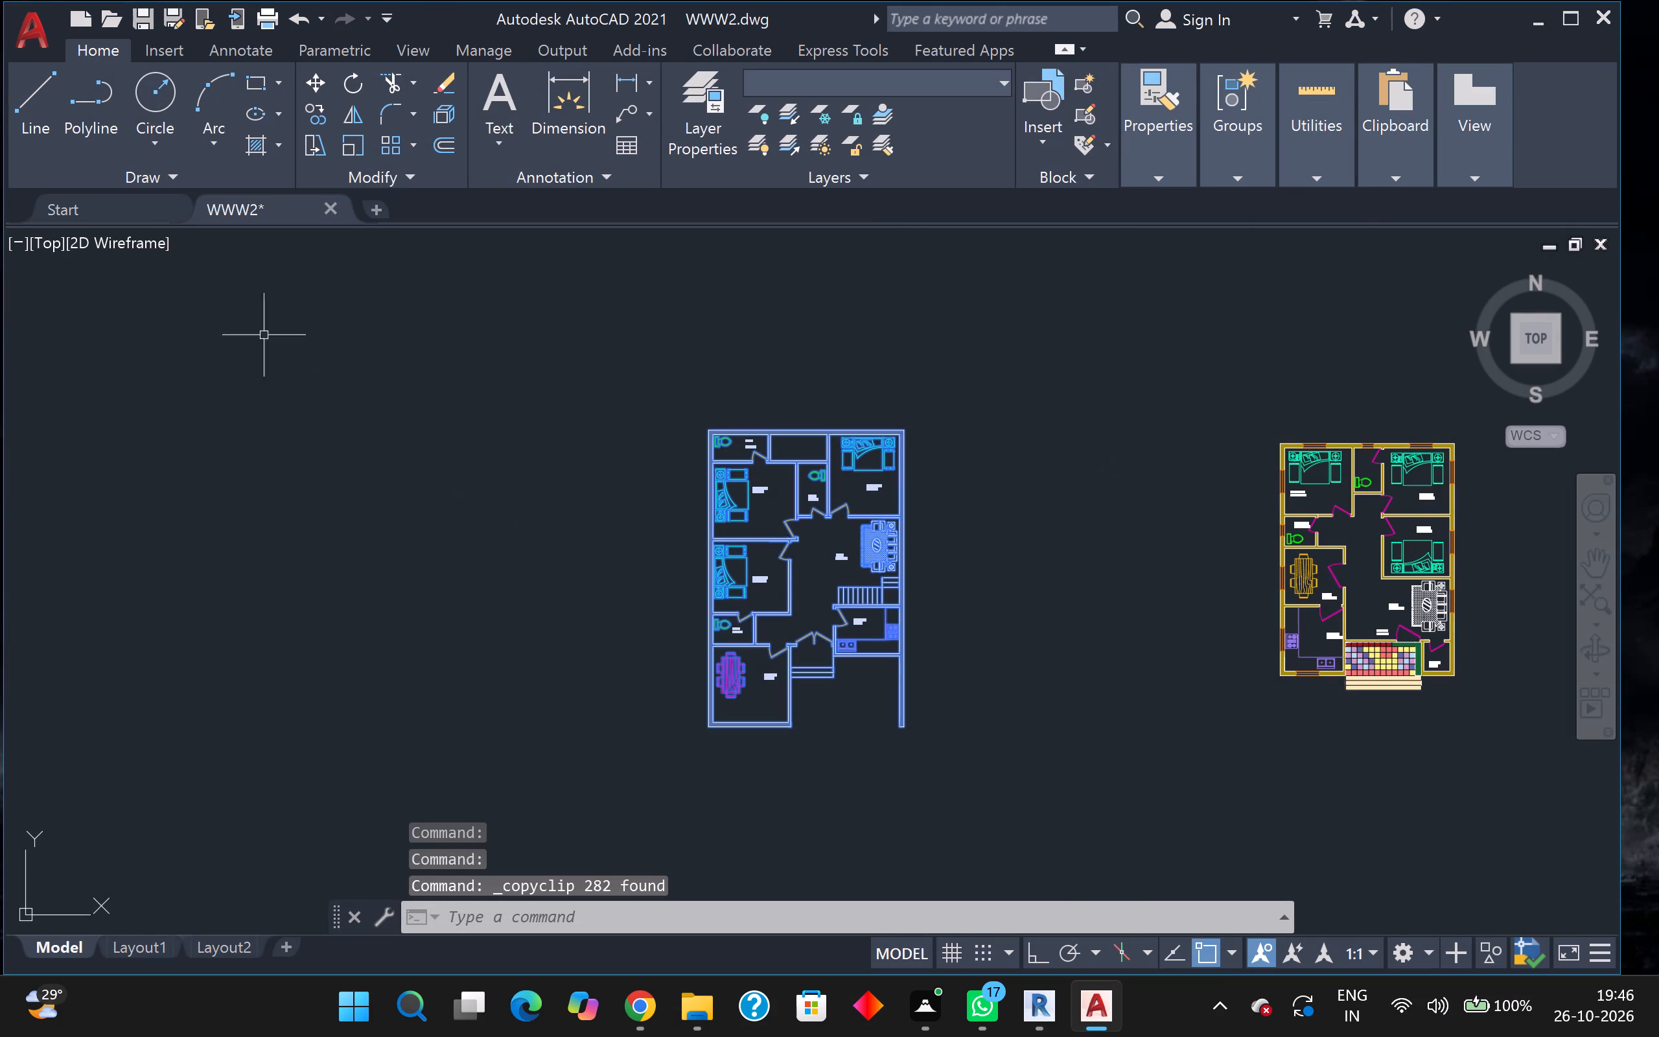
Create a new drawing from the acad template.
left_click(12, 45)
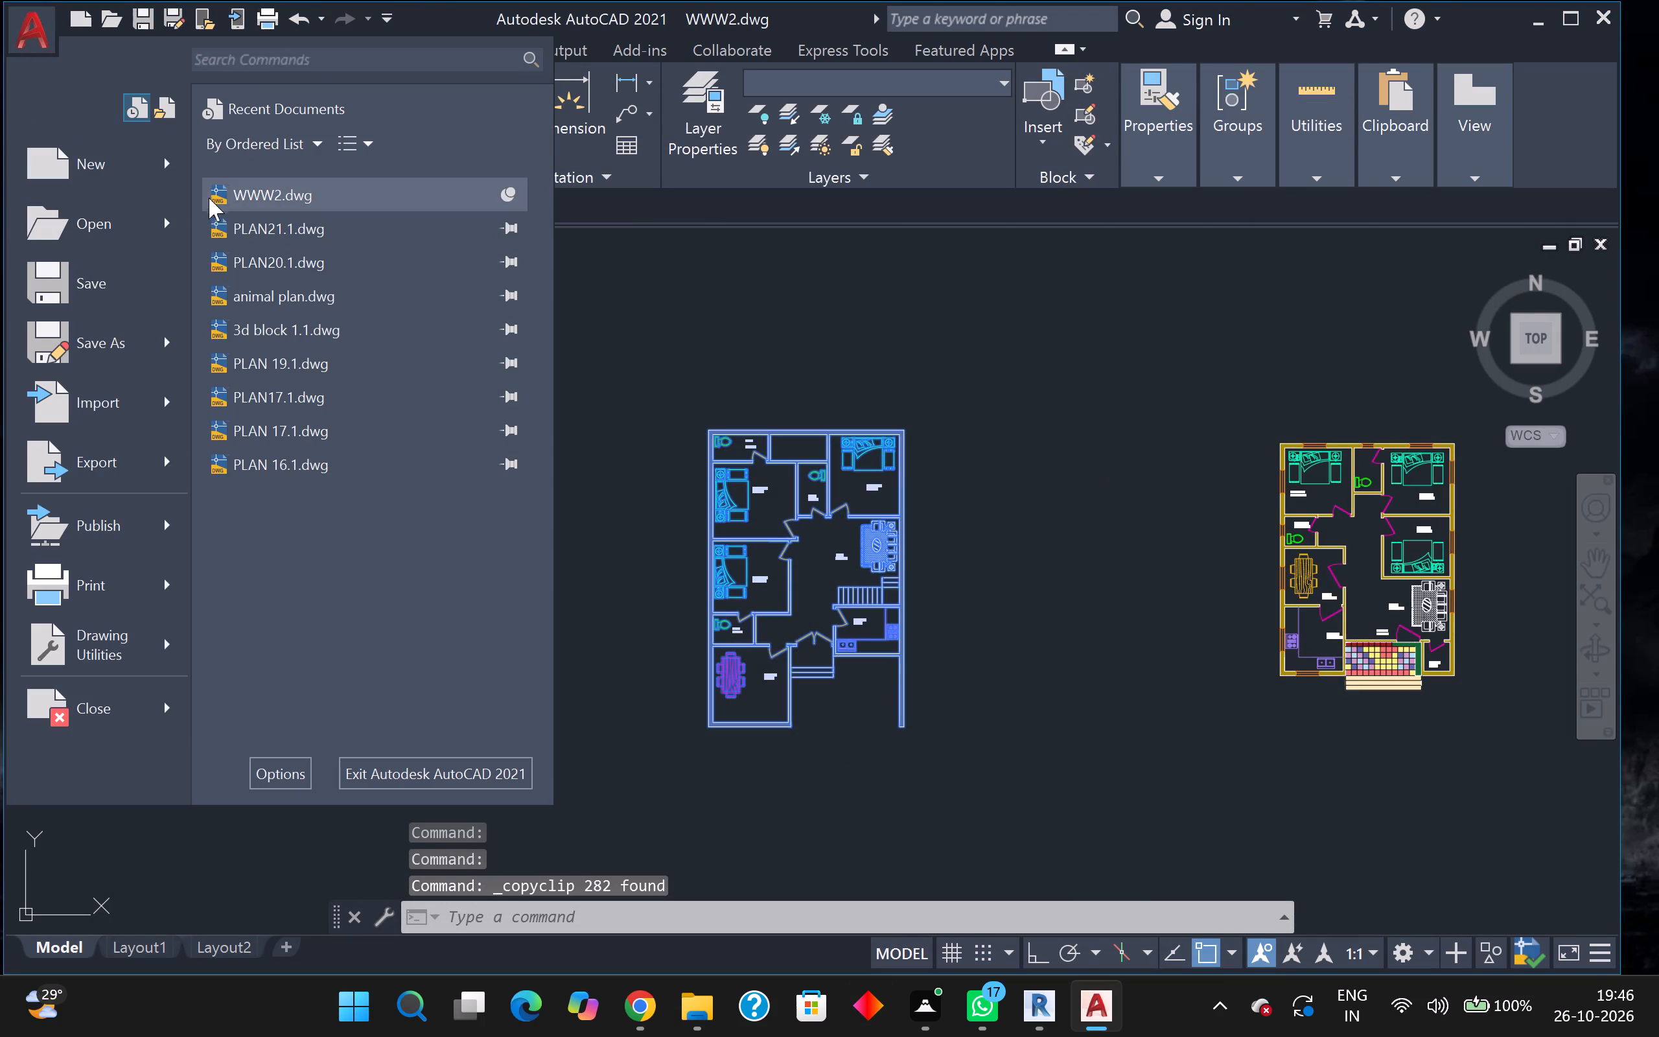
left_click(156, 178)
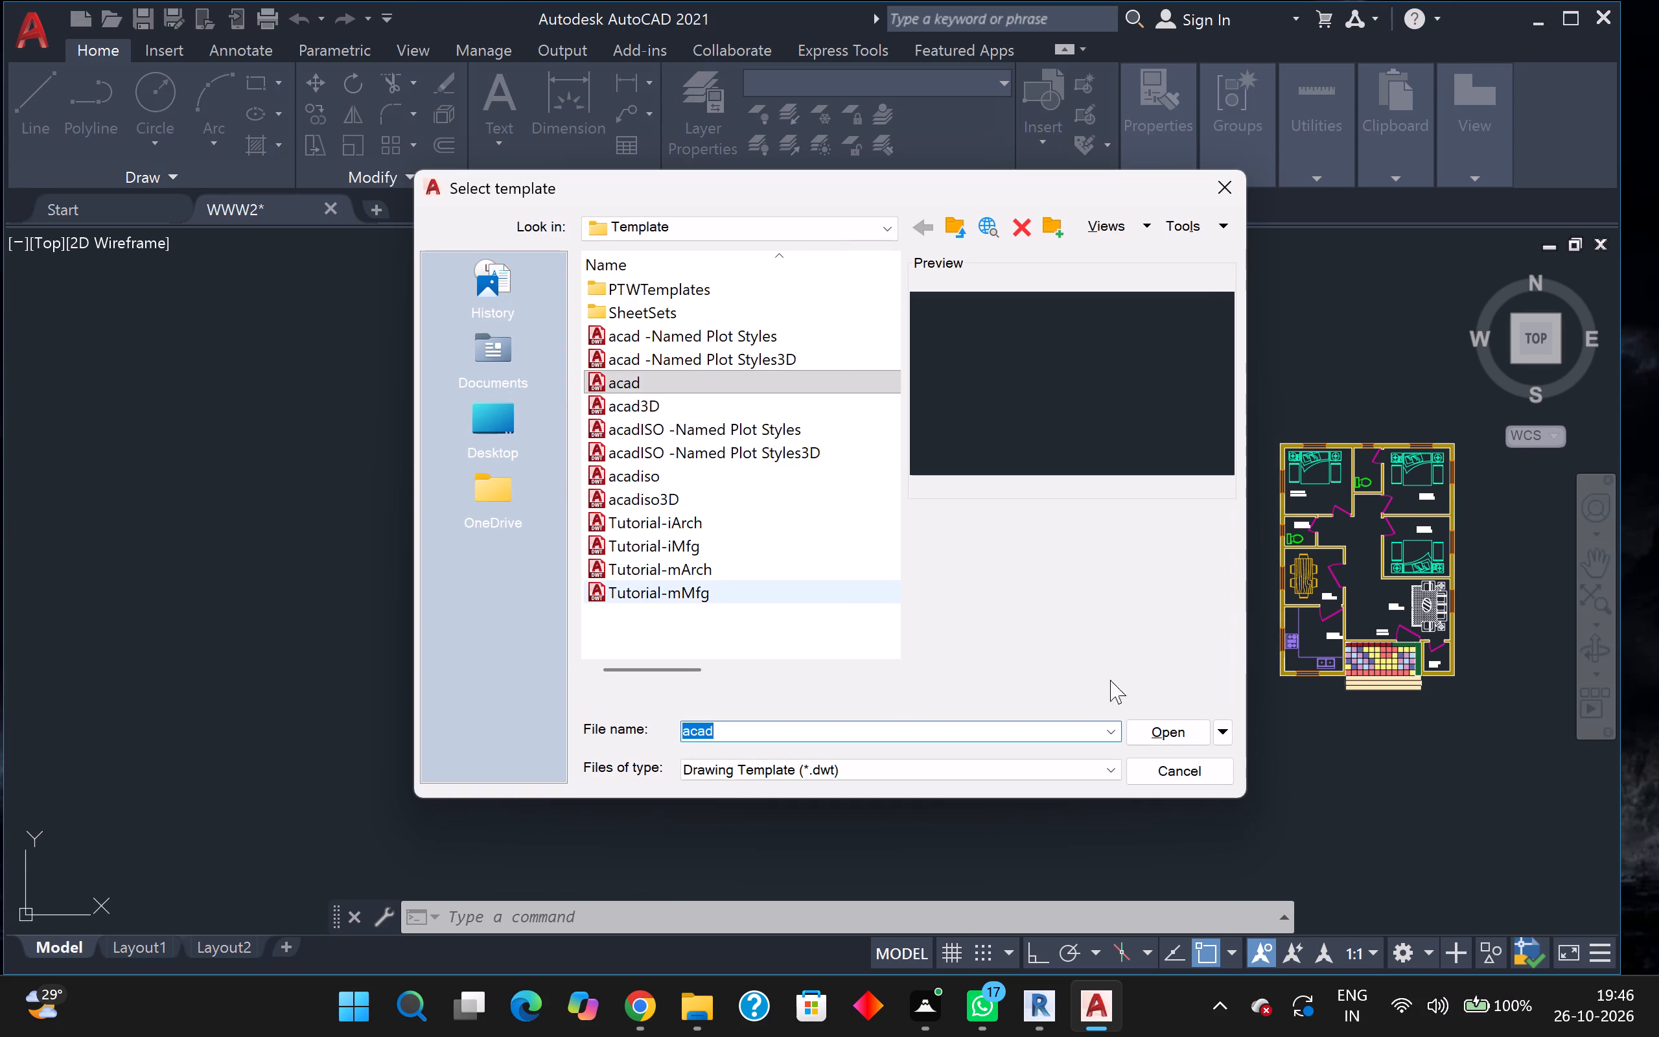
left_click(1170, 736)
scroll(897, 752, "down", 1)
middle_click_drag(872, 744, 1214, 592)
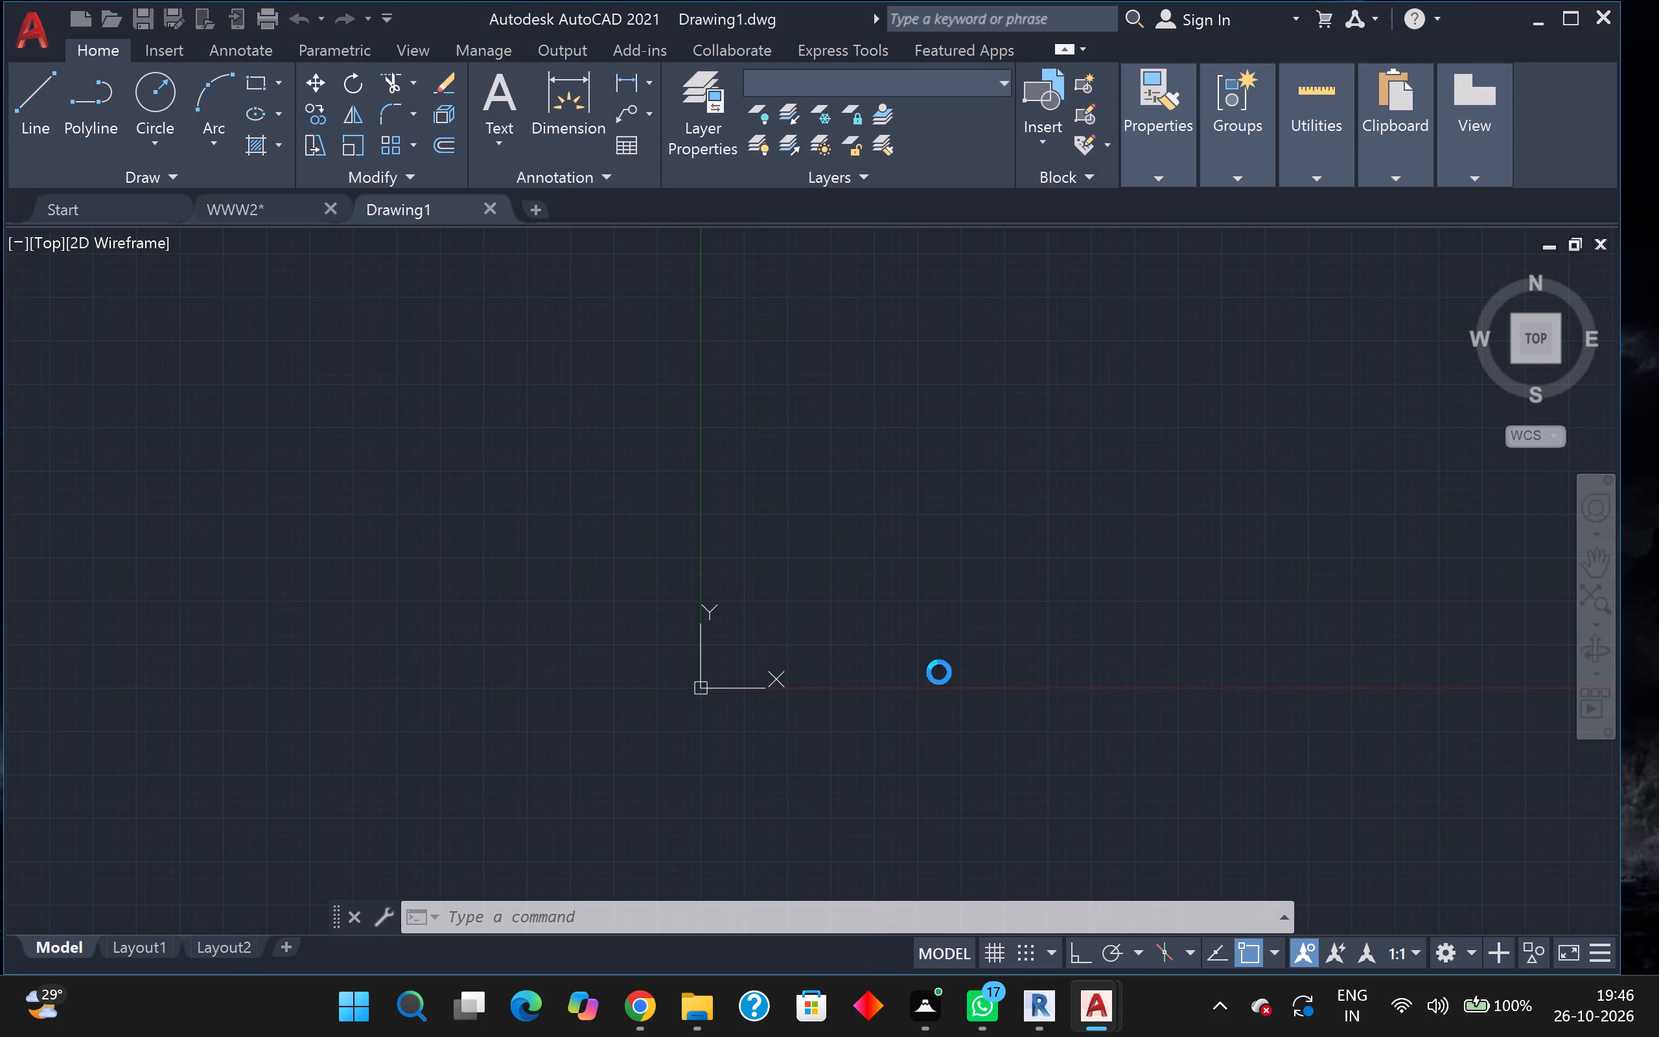
Paste the copied floor plan into the new drawing with its lower-left corner close to the origin.
left_click(715, 662)
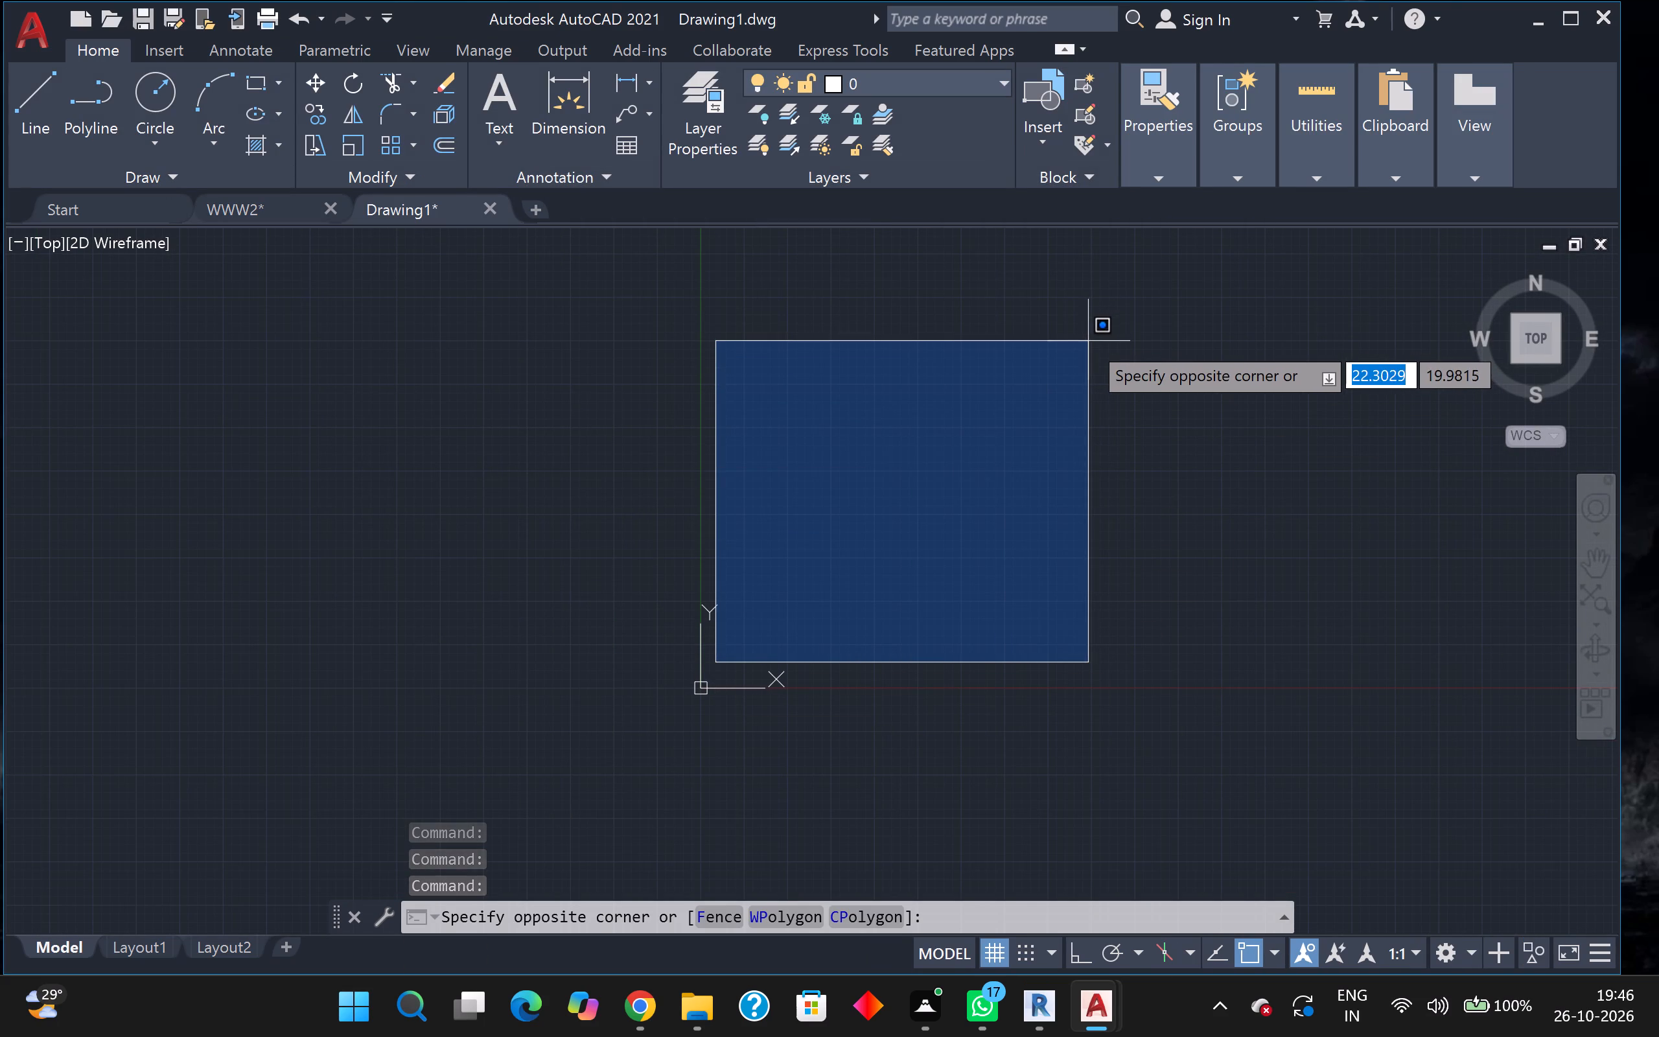
key("ctrl+v")
left_click(730, 653)
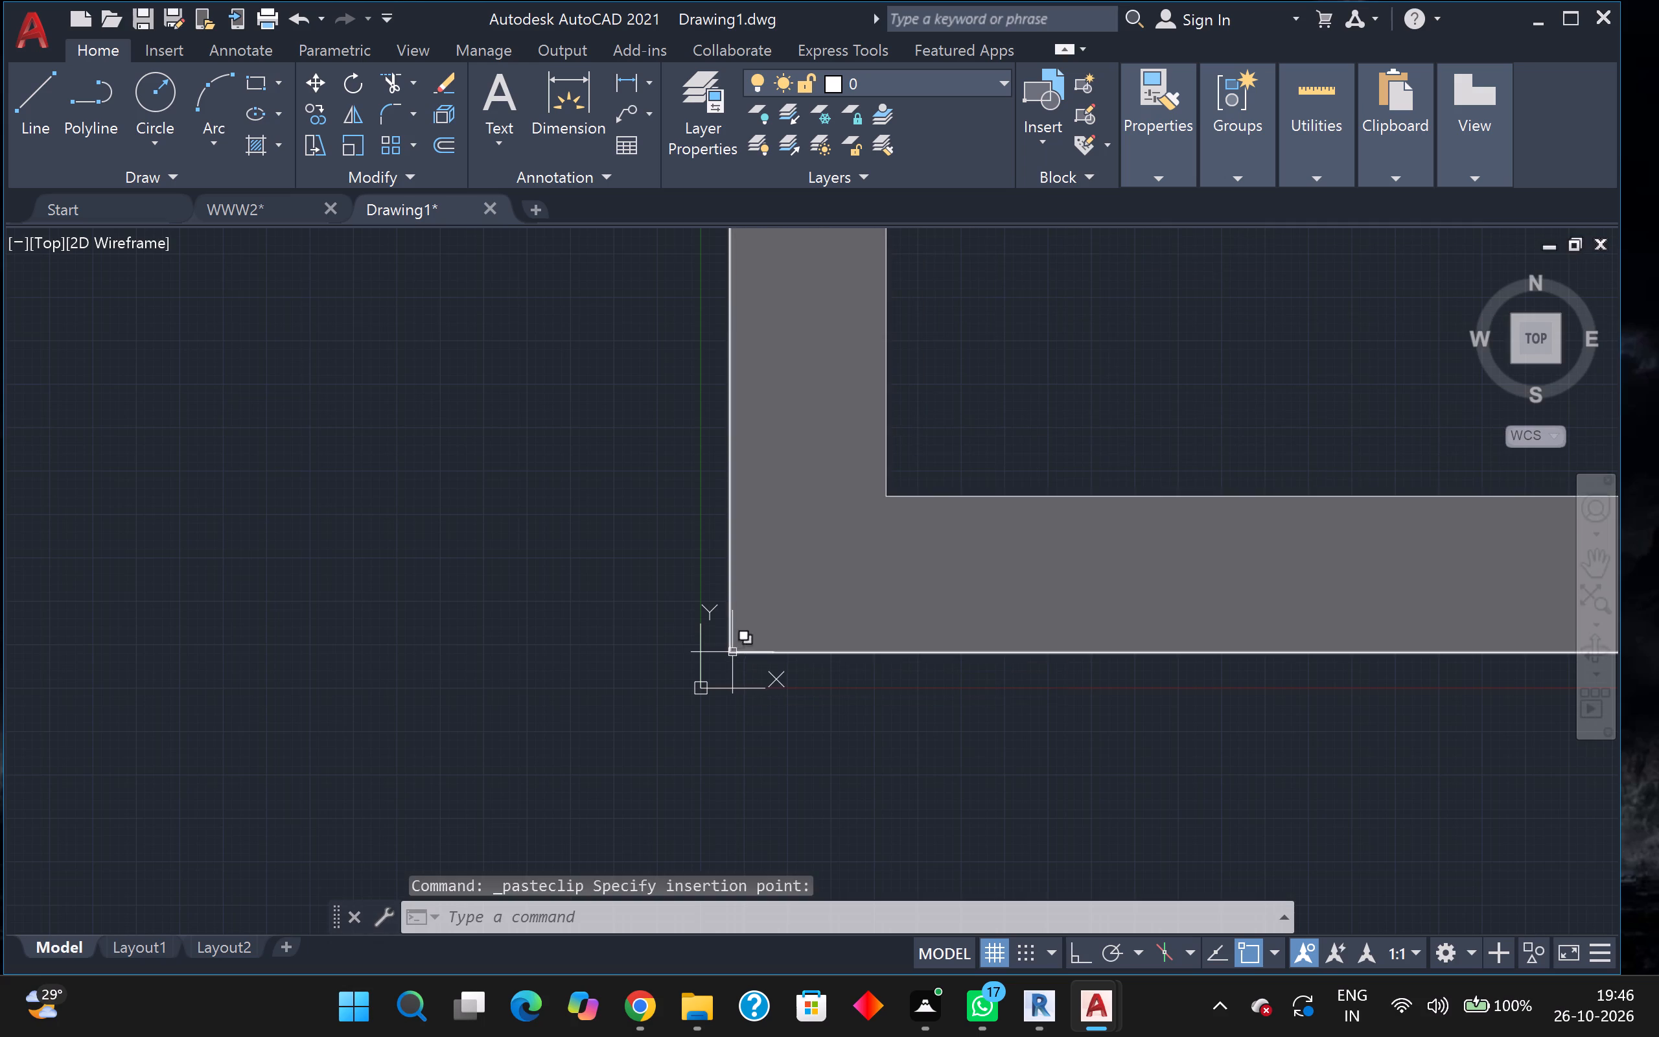
scroll(732, 652, "down", 5)
scroll(864, 603, "down", 3)
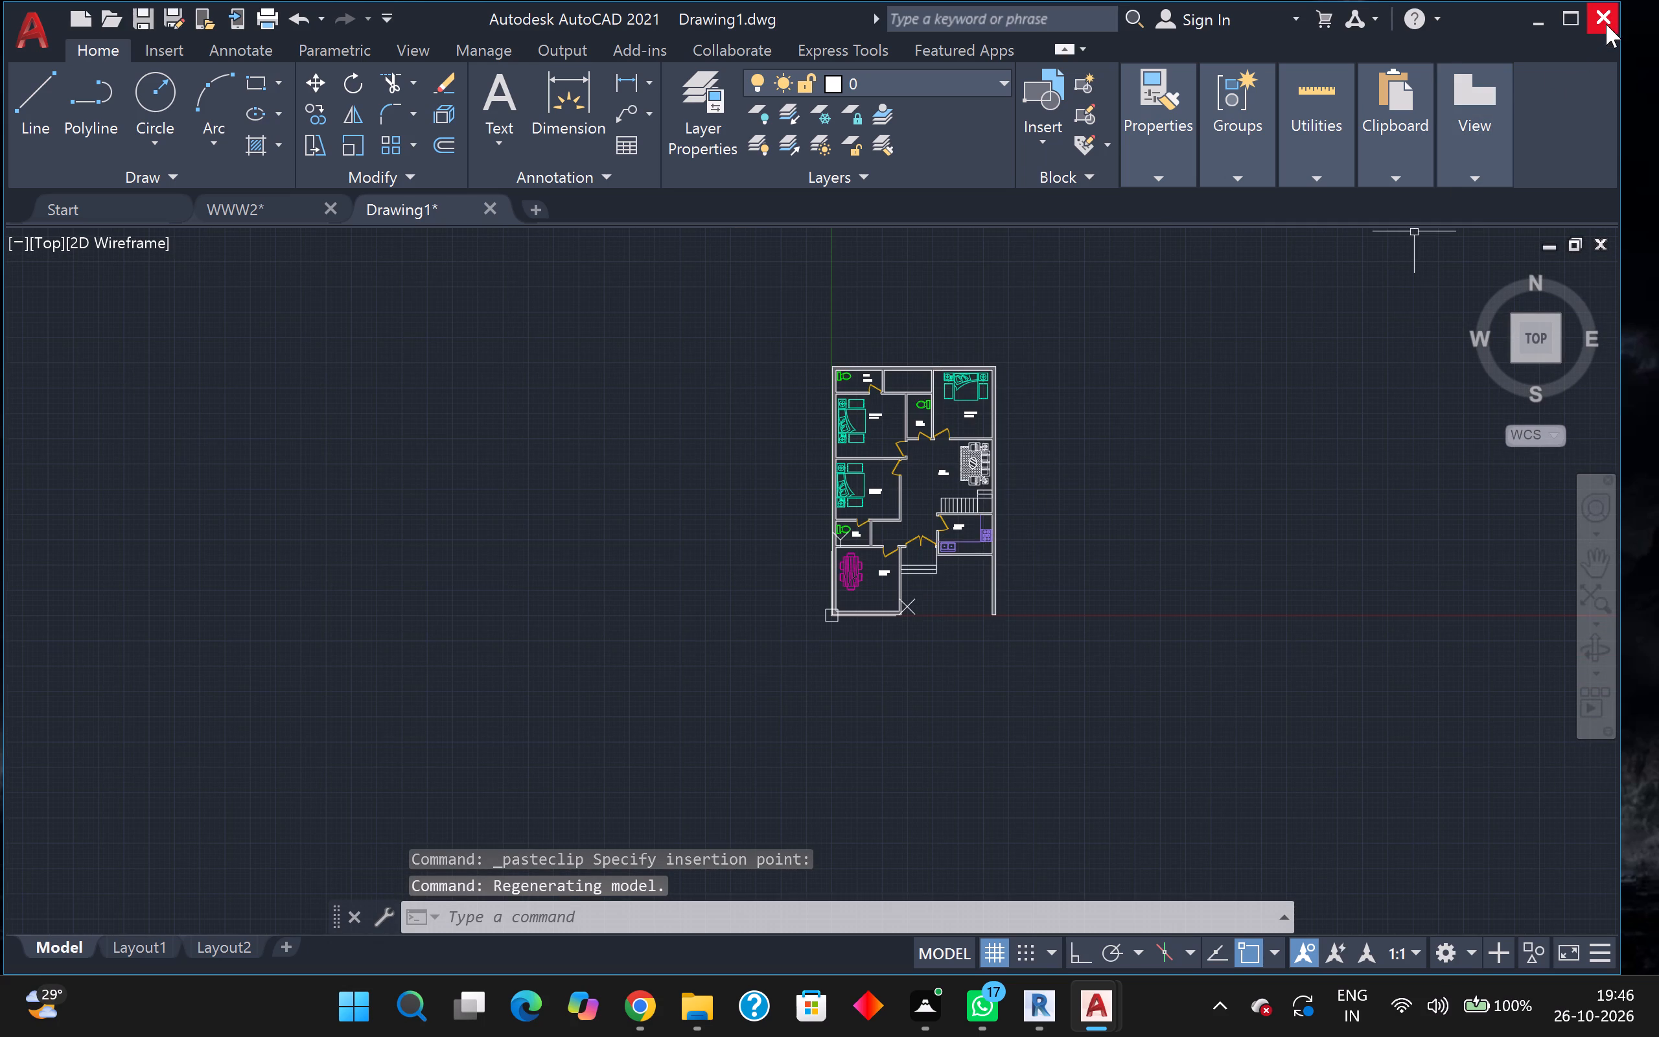
Quit AutoCAD, saving the new drawing in Documents as PLAN22.1.
left_click(1606, 24)
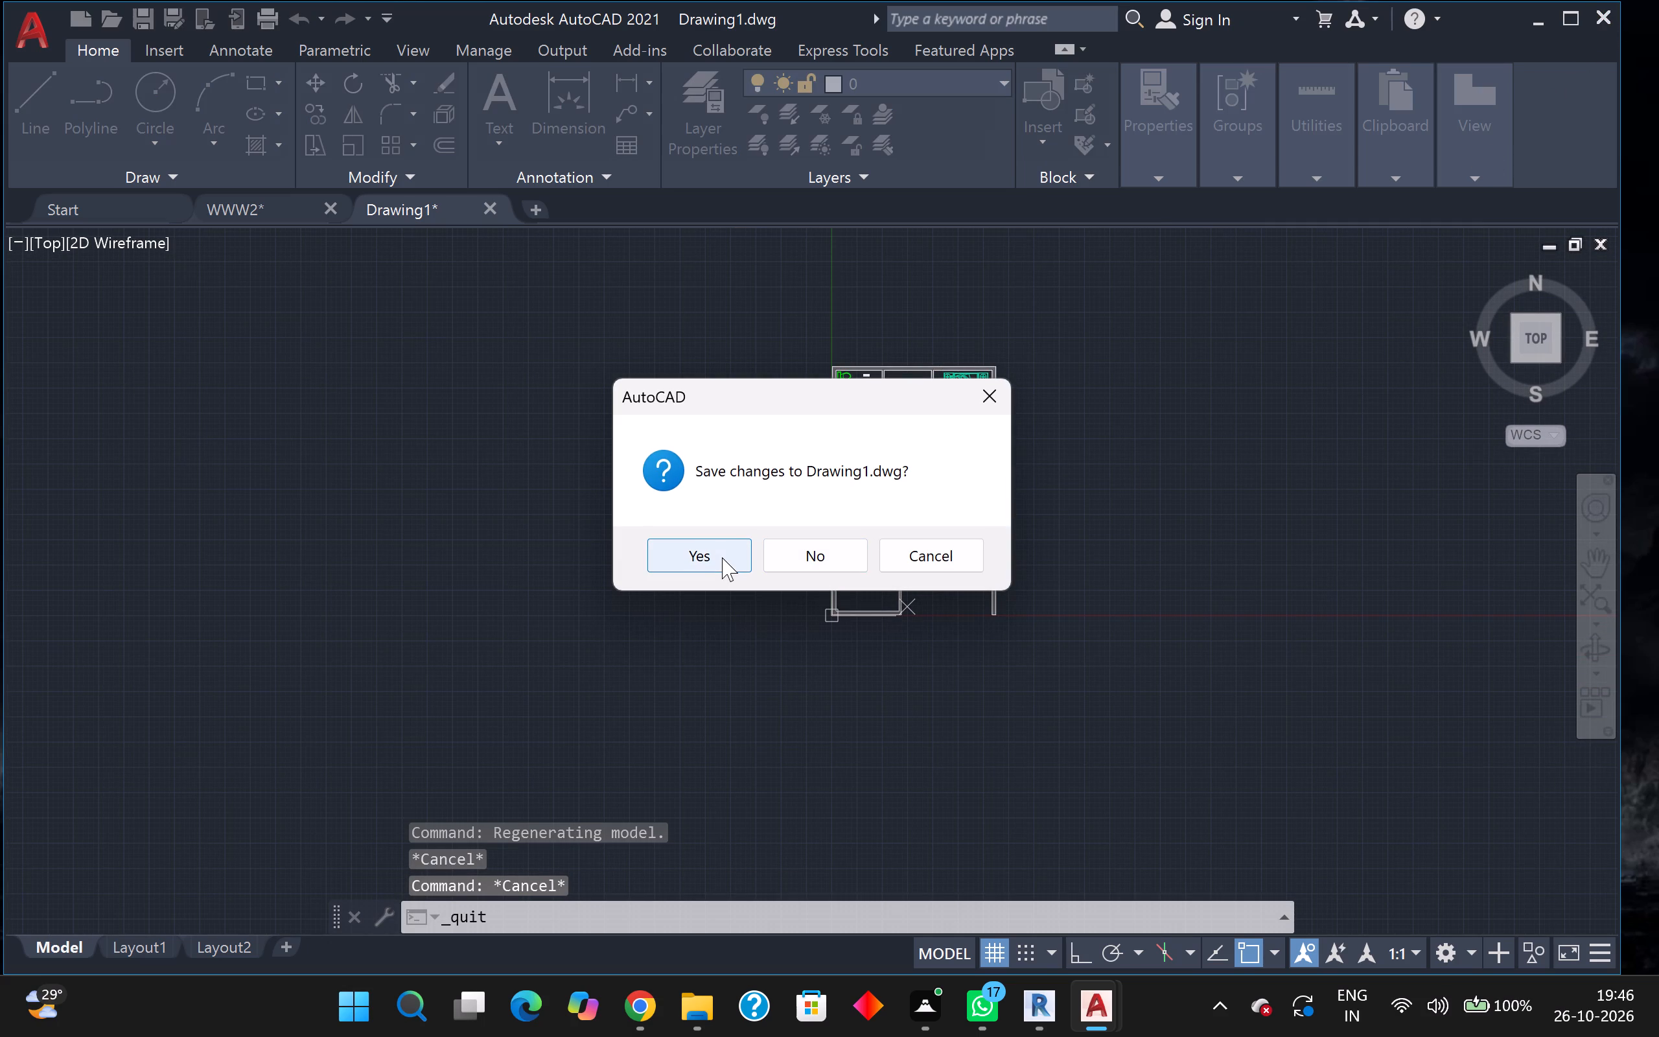
left_click(722, 557)
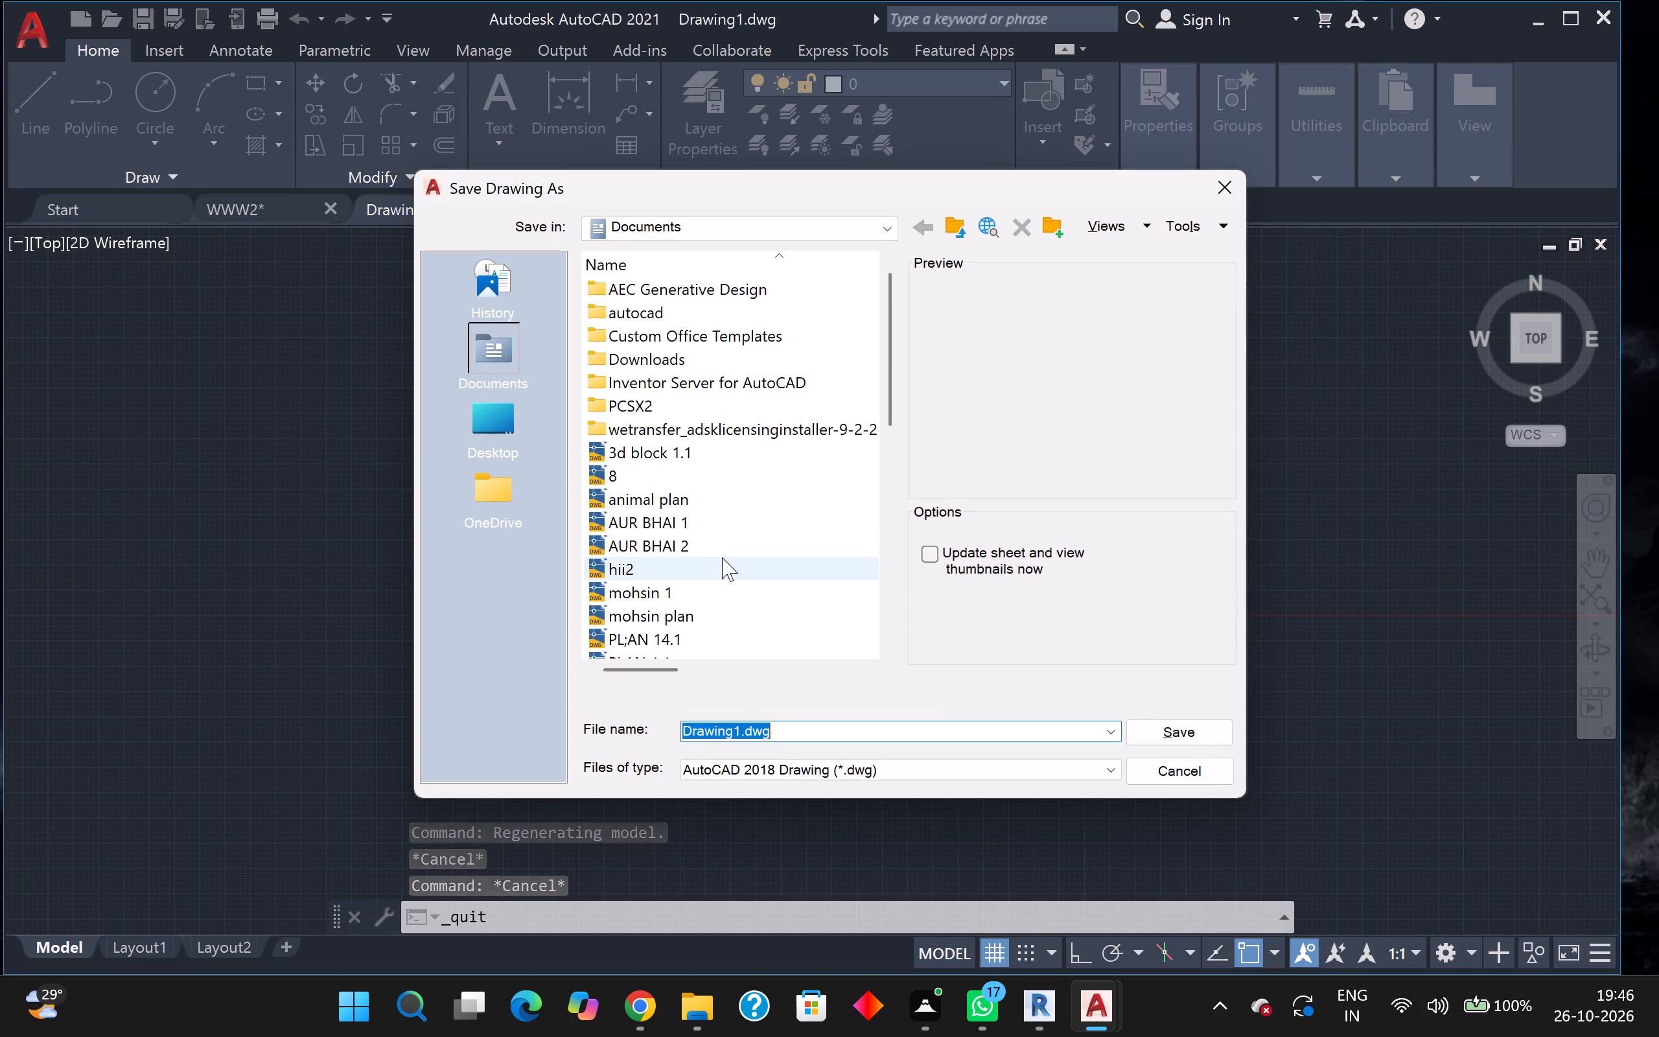
key("BackSpace")
type("PLAN21")
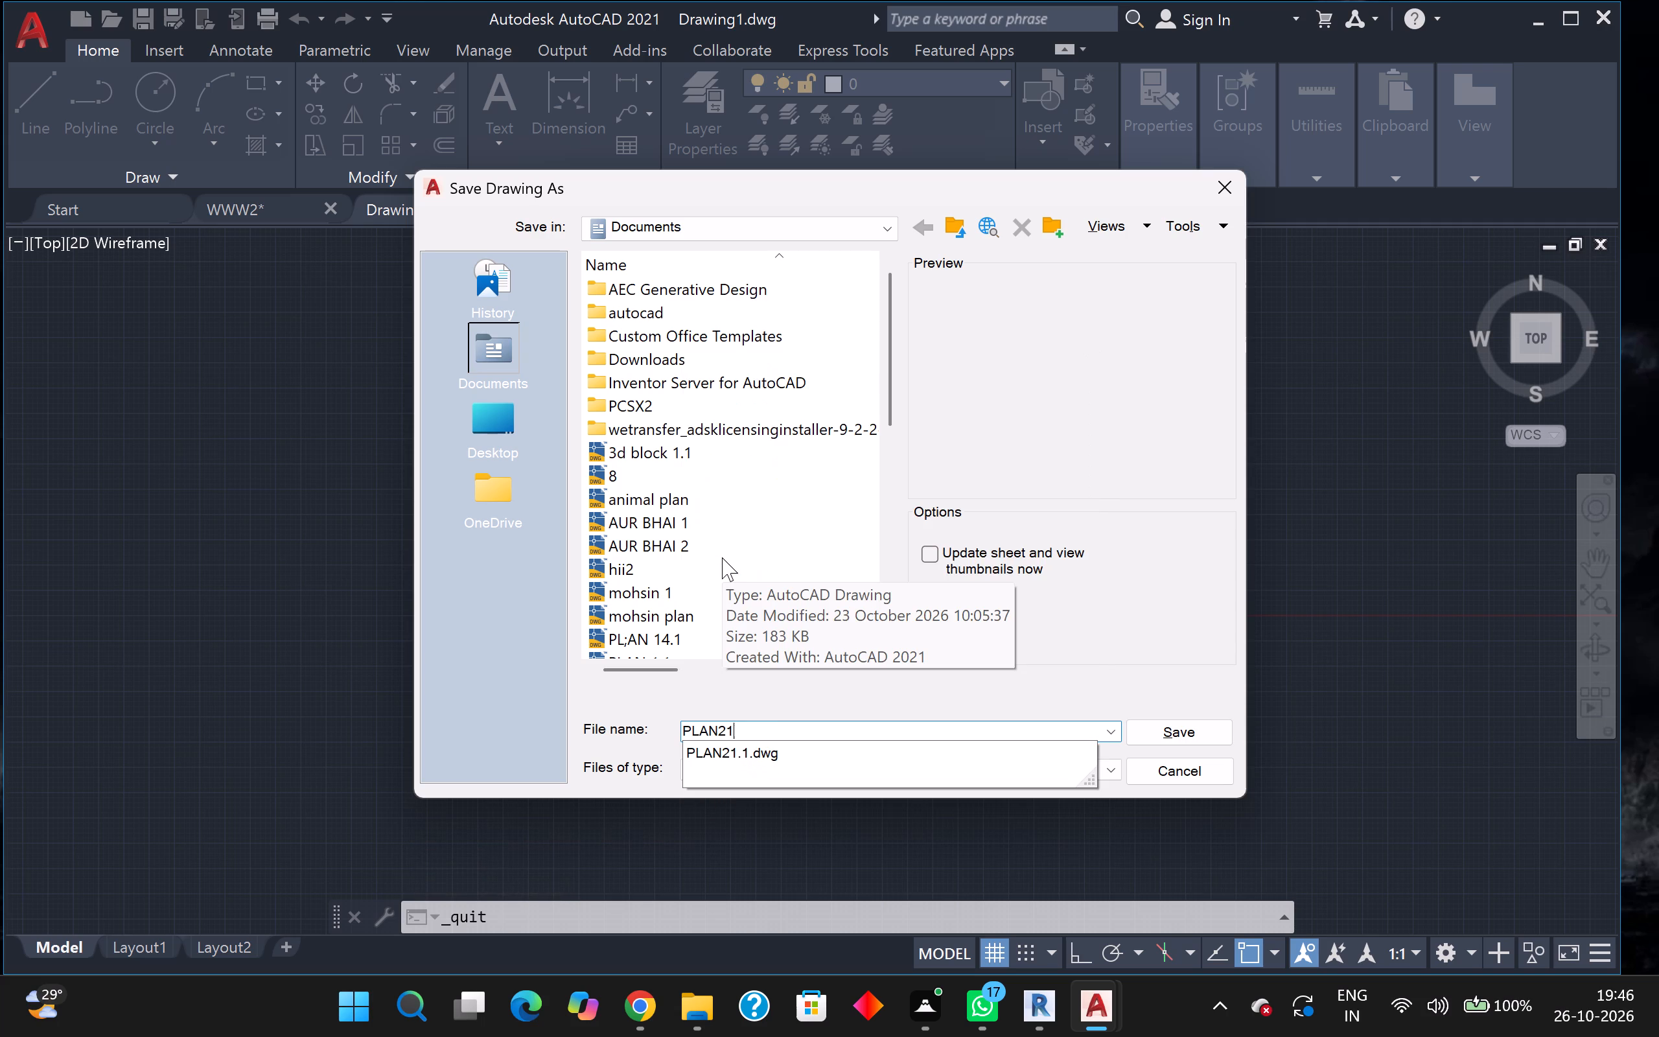
key("BackSpace")
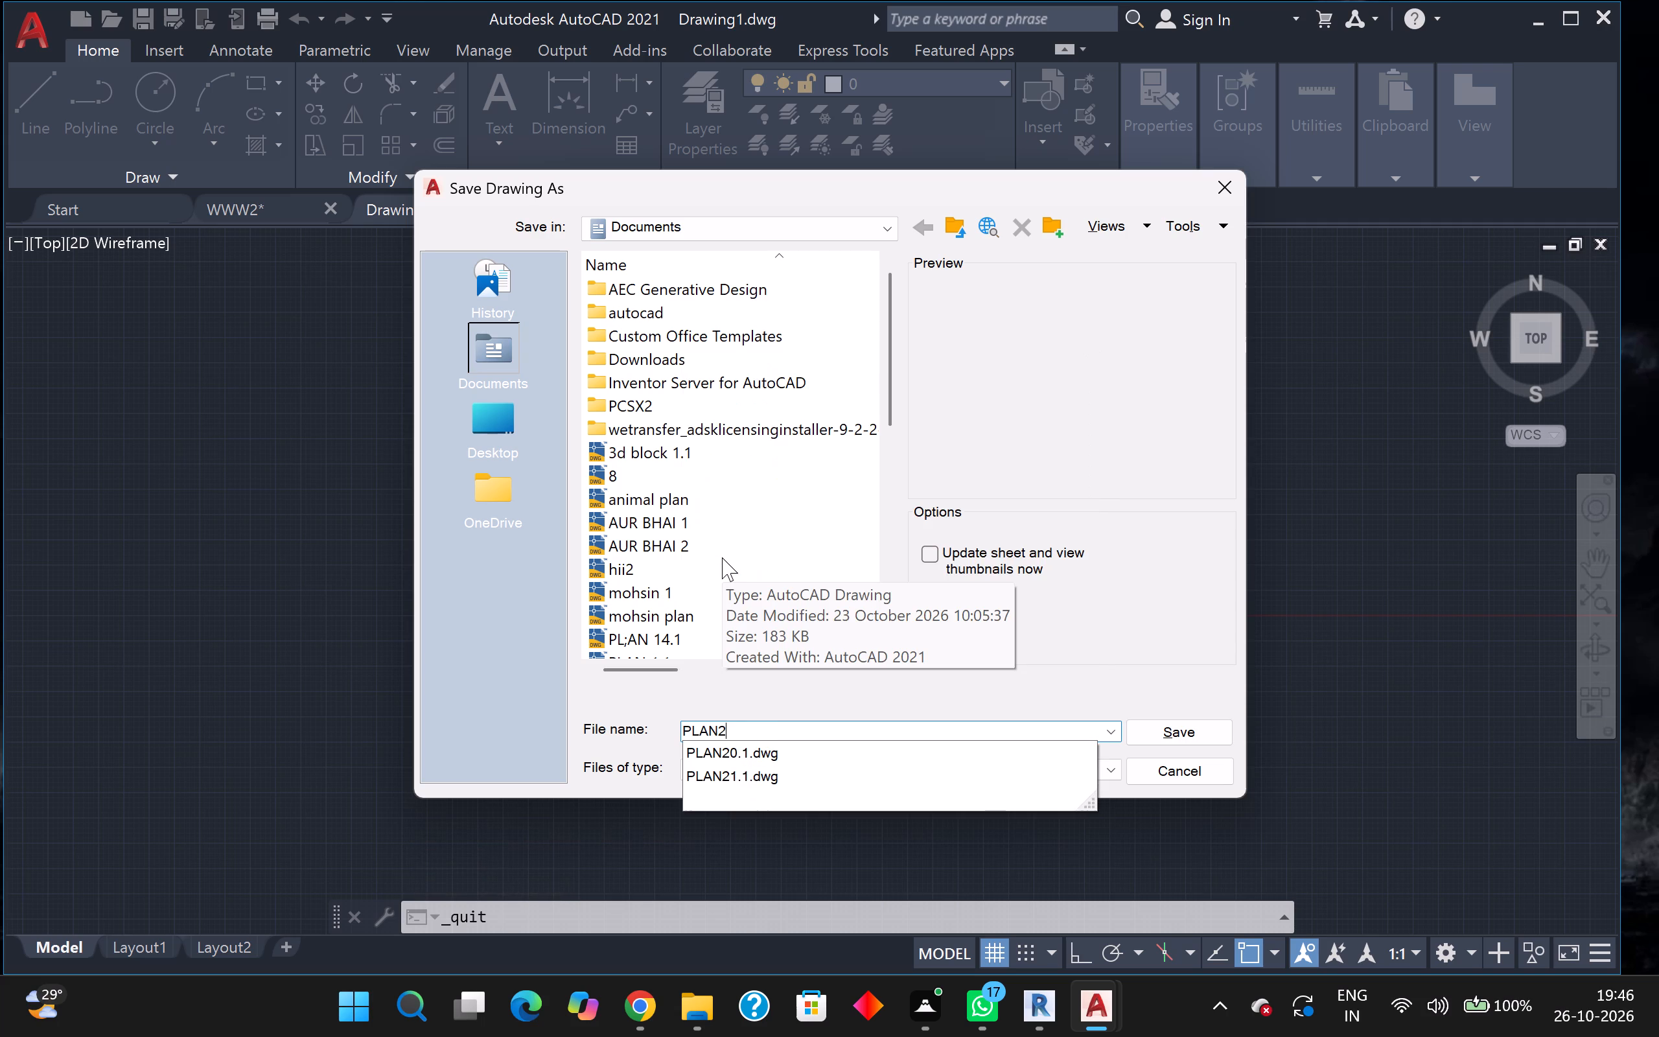
key("2")
type(".1")
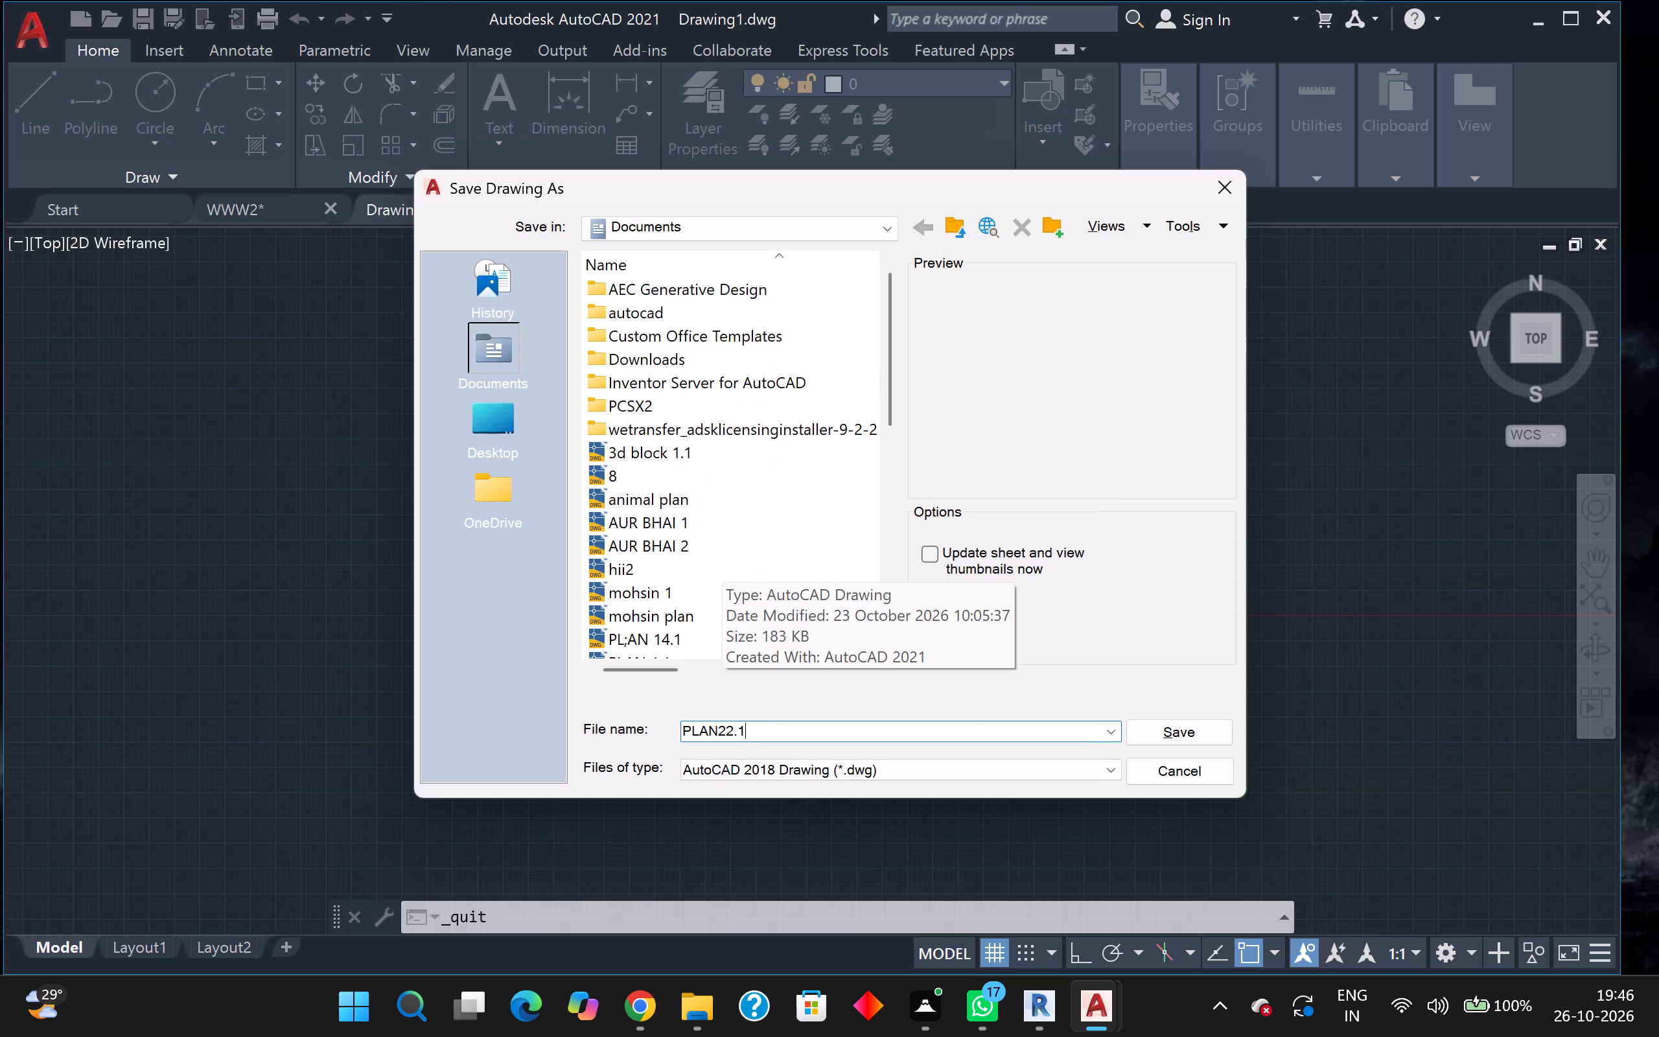
key("Return")
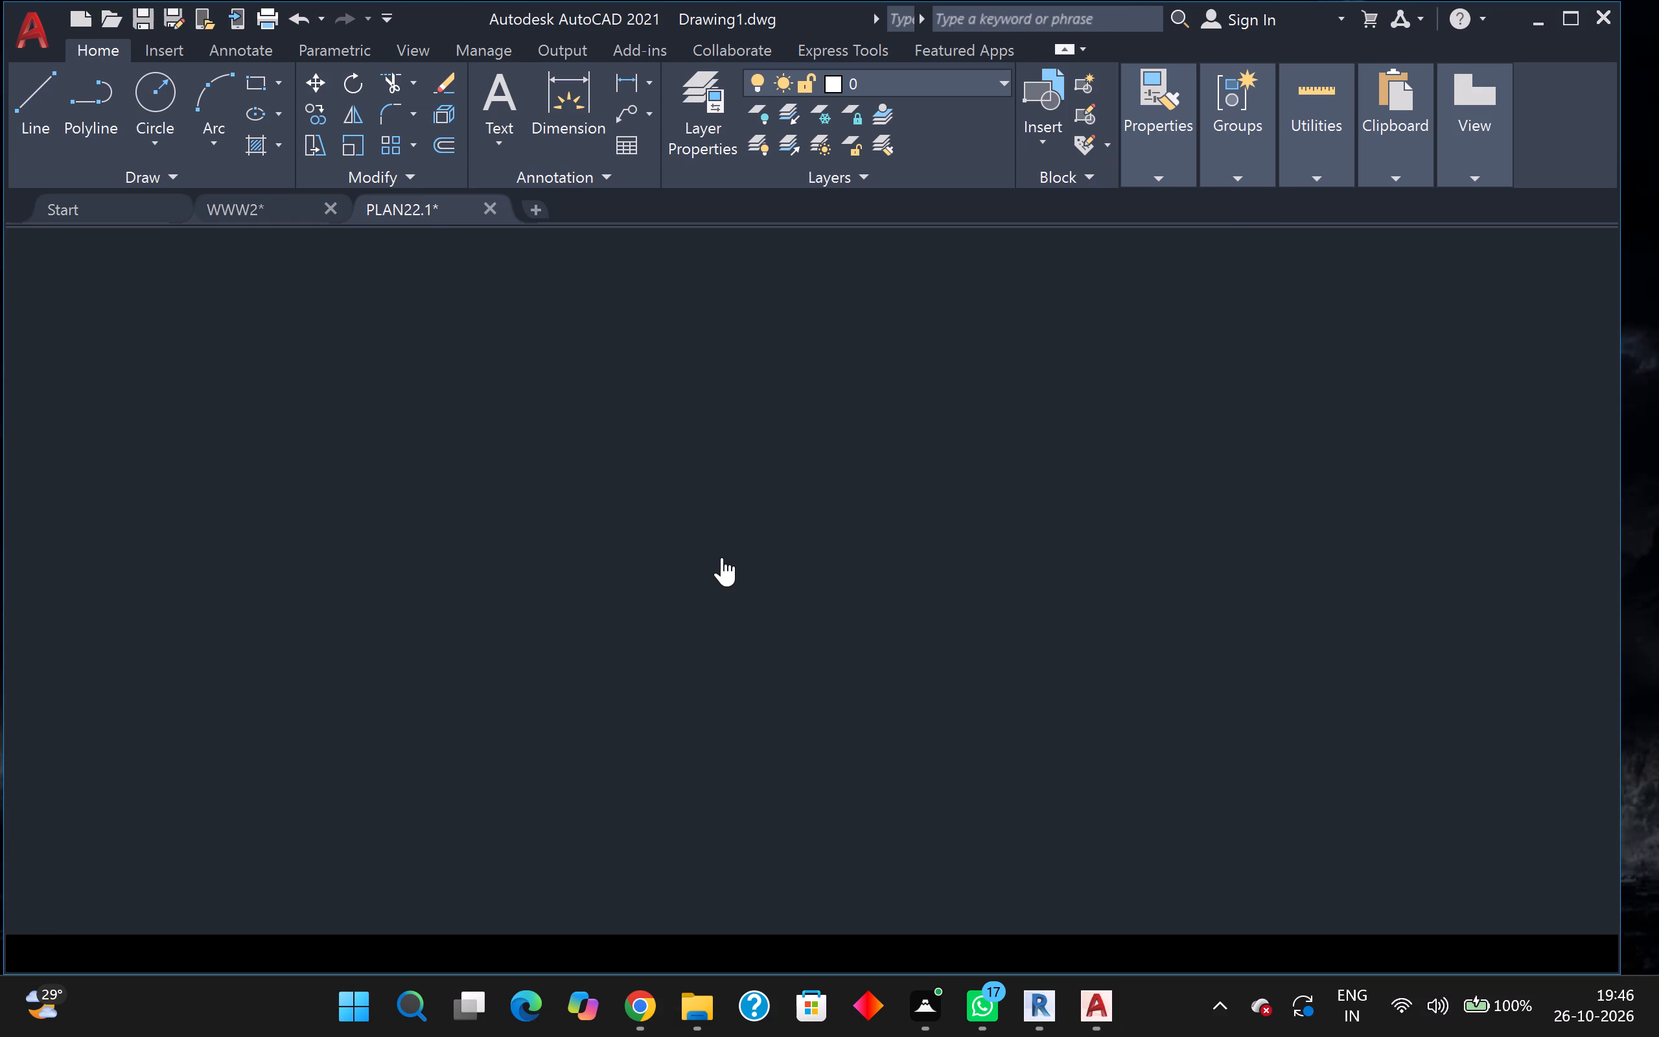
left_click(685, 553)
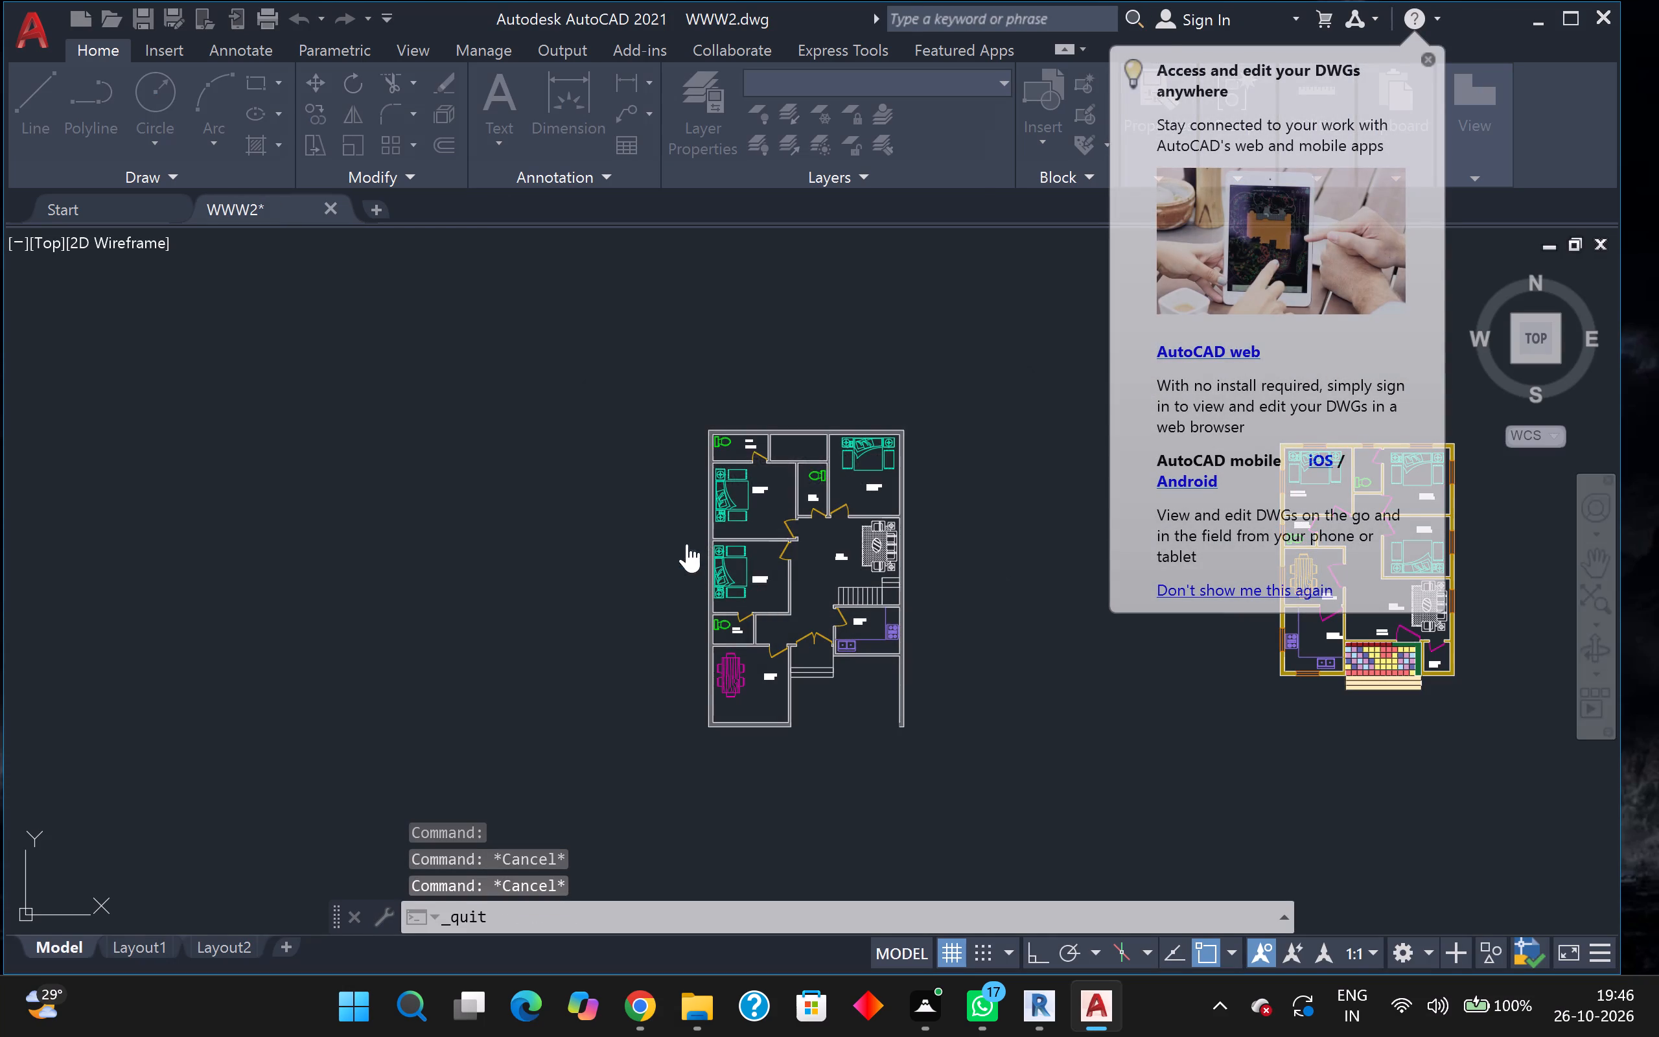